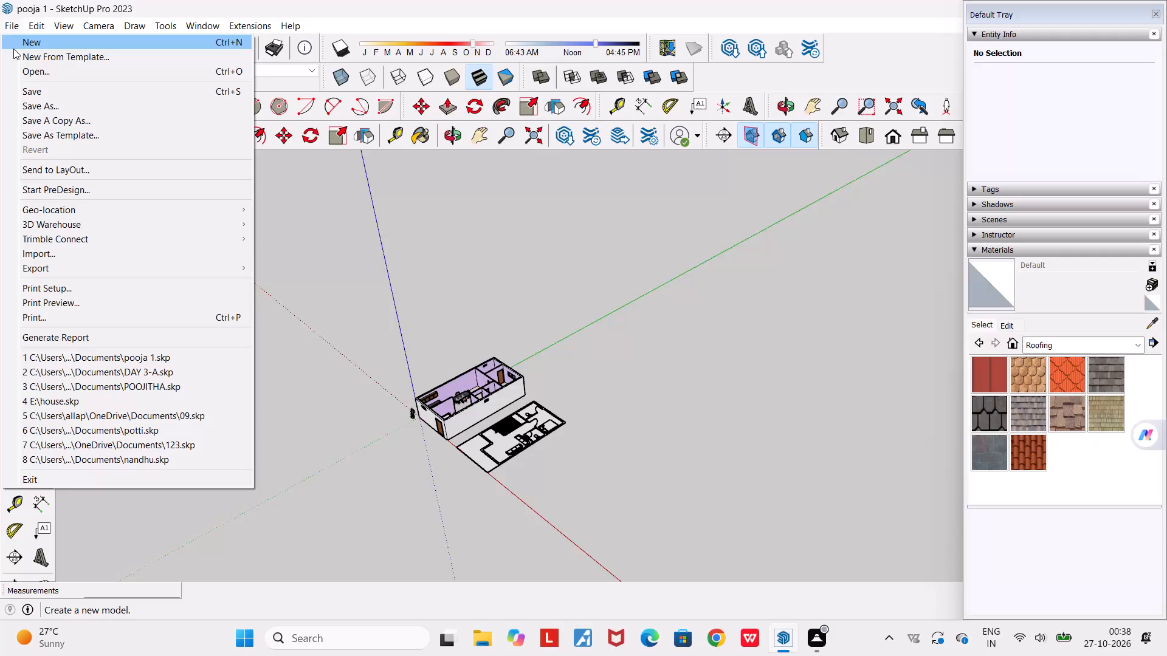
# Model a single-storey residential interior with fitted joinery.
# Create a new blank model.
pyautogui.click(14, 49)
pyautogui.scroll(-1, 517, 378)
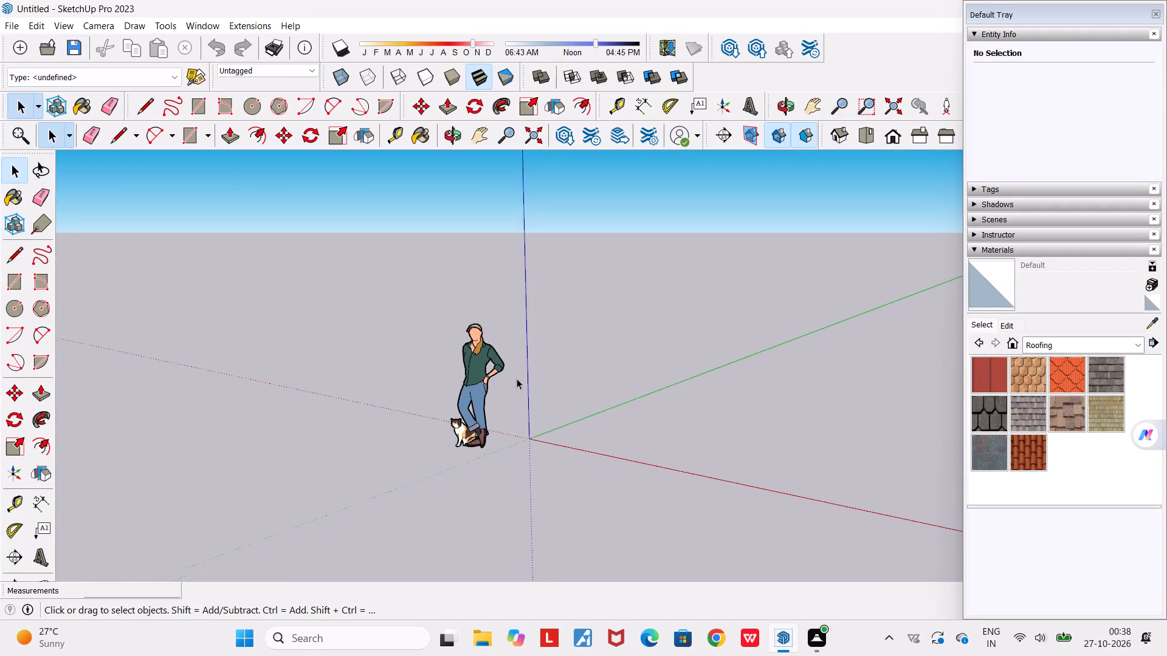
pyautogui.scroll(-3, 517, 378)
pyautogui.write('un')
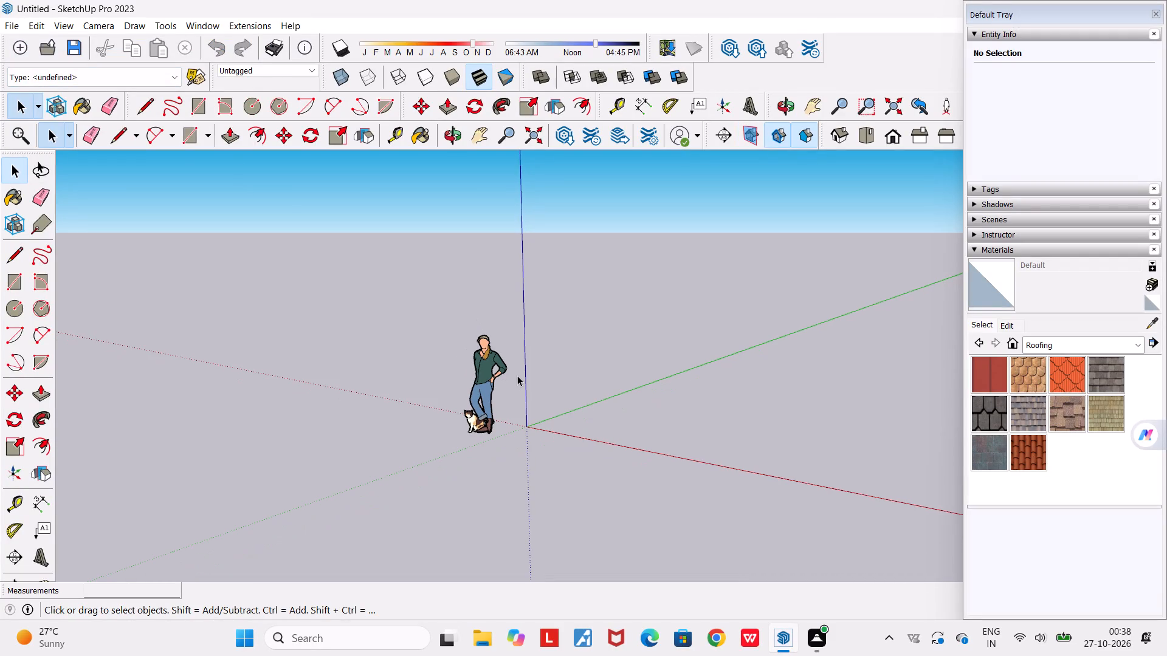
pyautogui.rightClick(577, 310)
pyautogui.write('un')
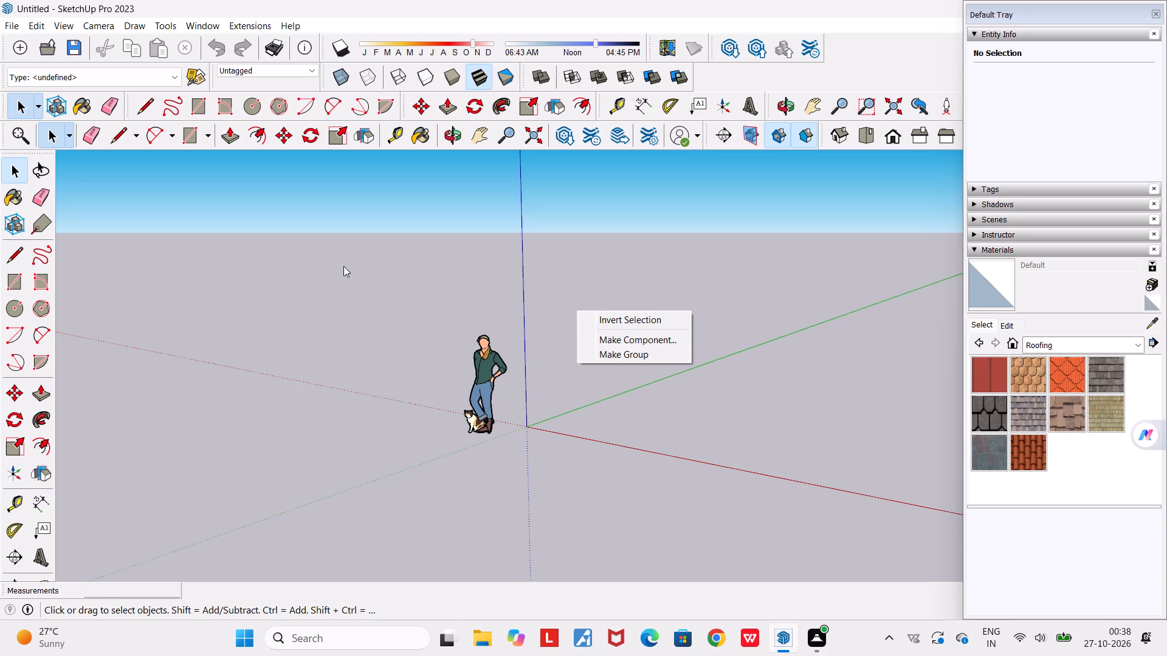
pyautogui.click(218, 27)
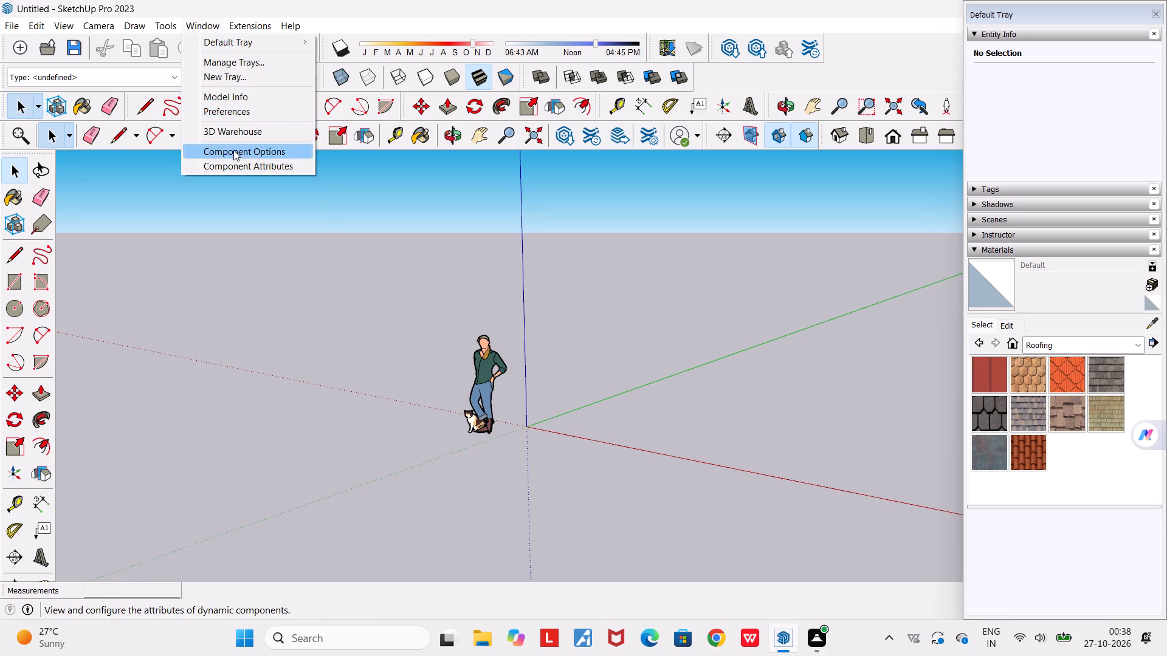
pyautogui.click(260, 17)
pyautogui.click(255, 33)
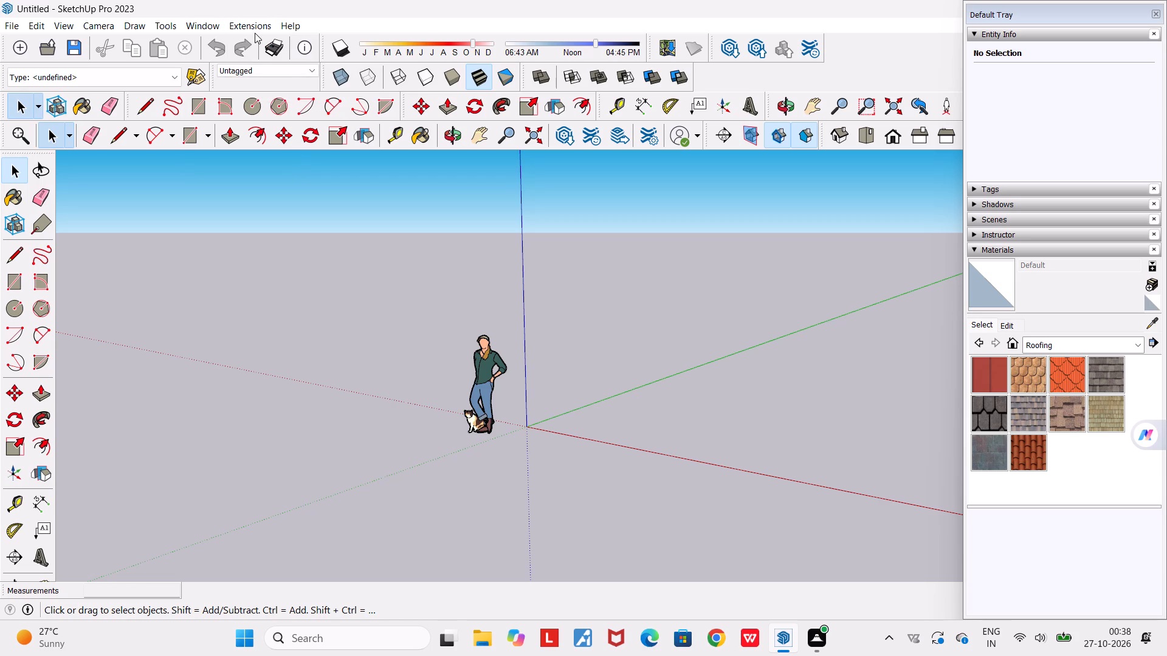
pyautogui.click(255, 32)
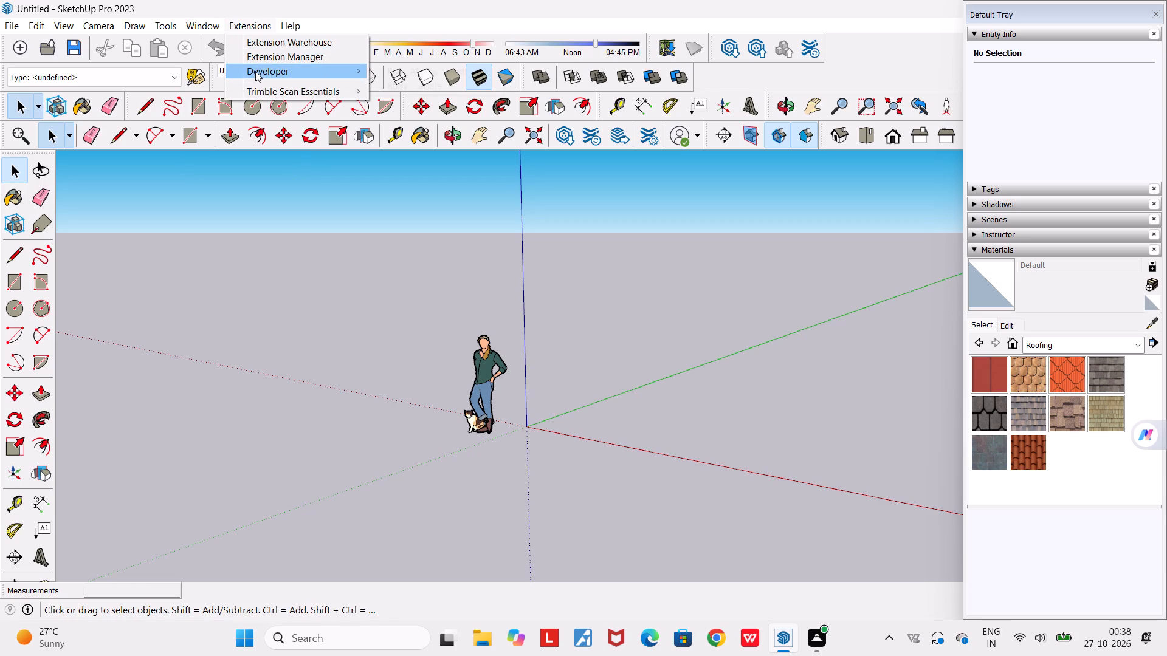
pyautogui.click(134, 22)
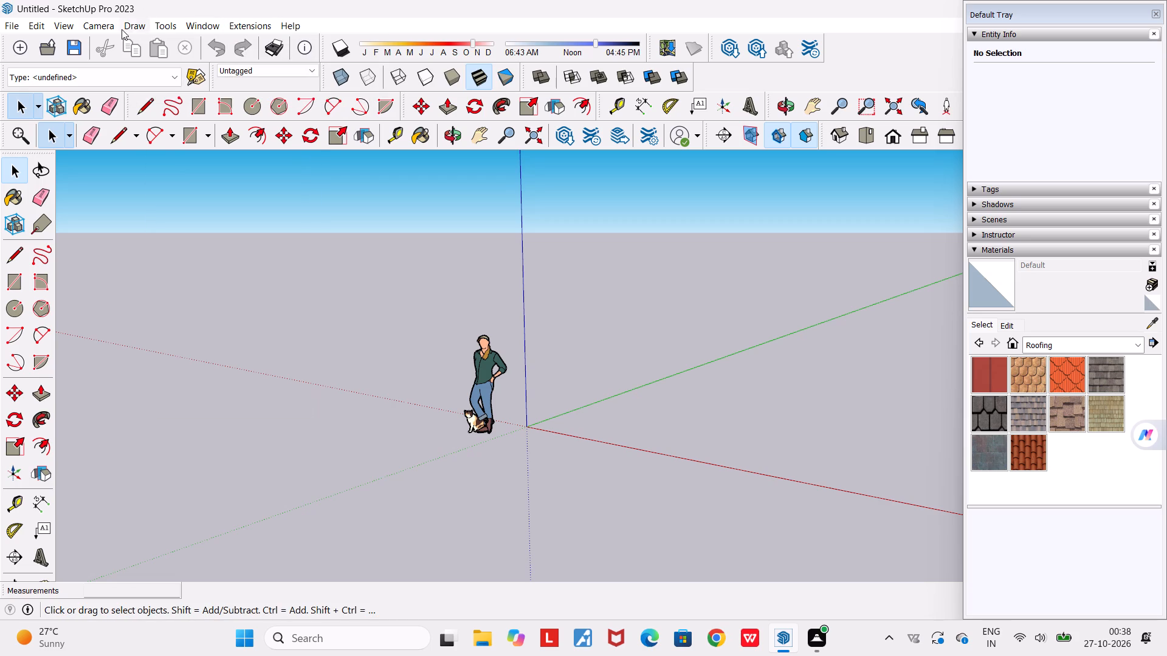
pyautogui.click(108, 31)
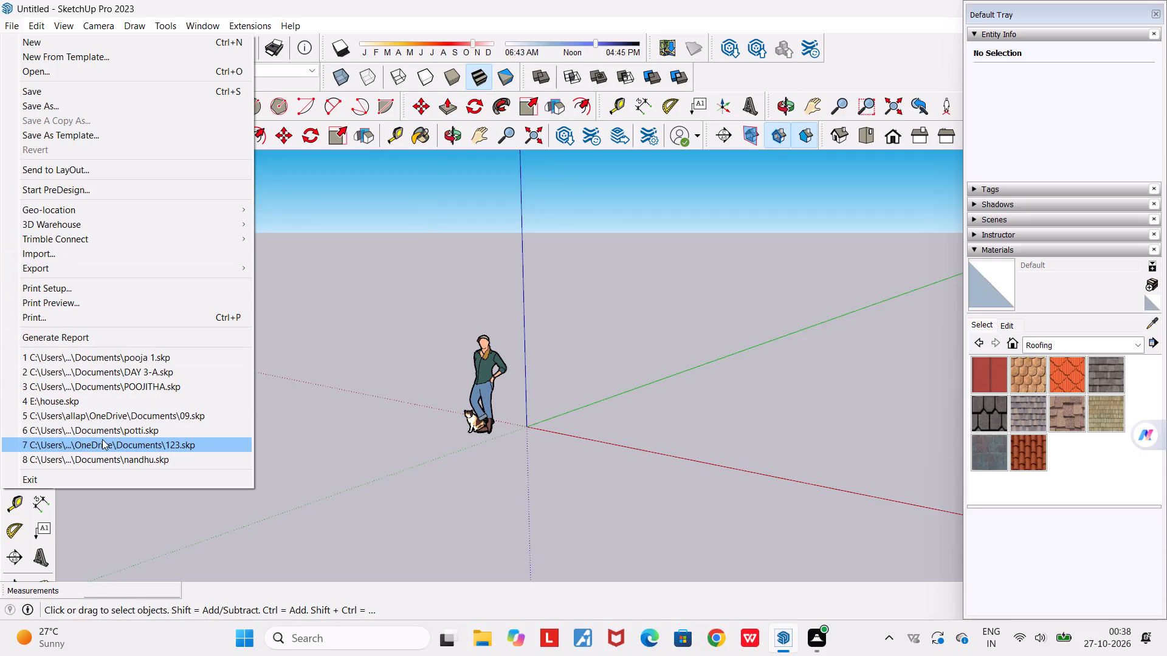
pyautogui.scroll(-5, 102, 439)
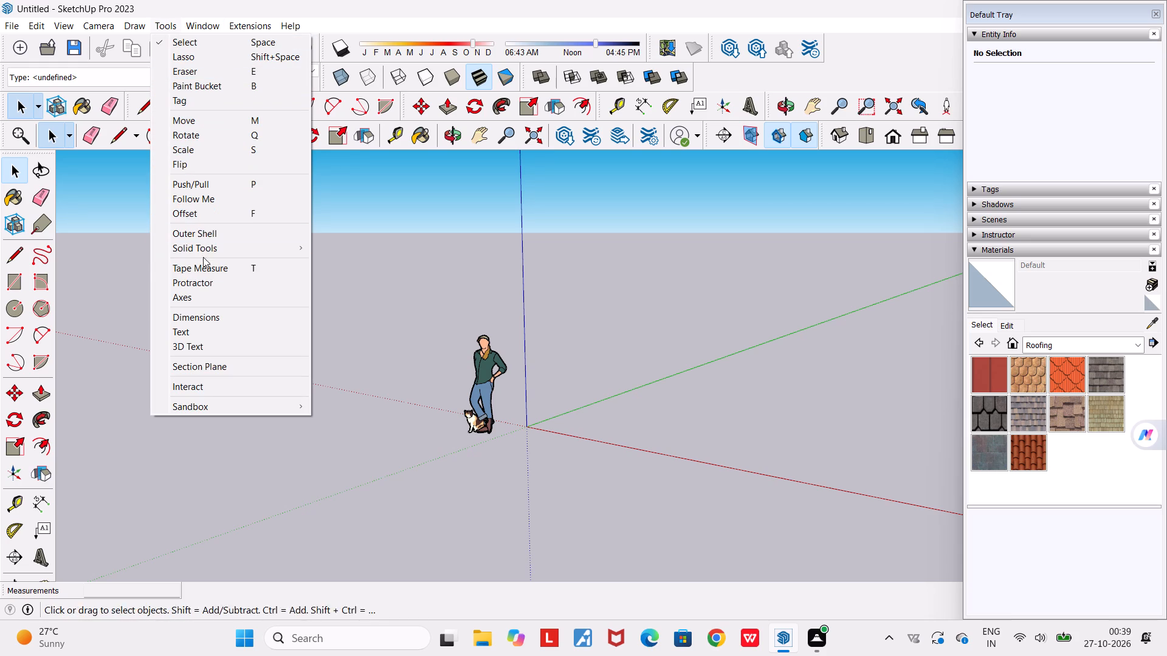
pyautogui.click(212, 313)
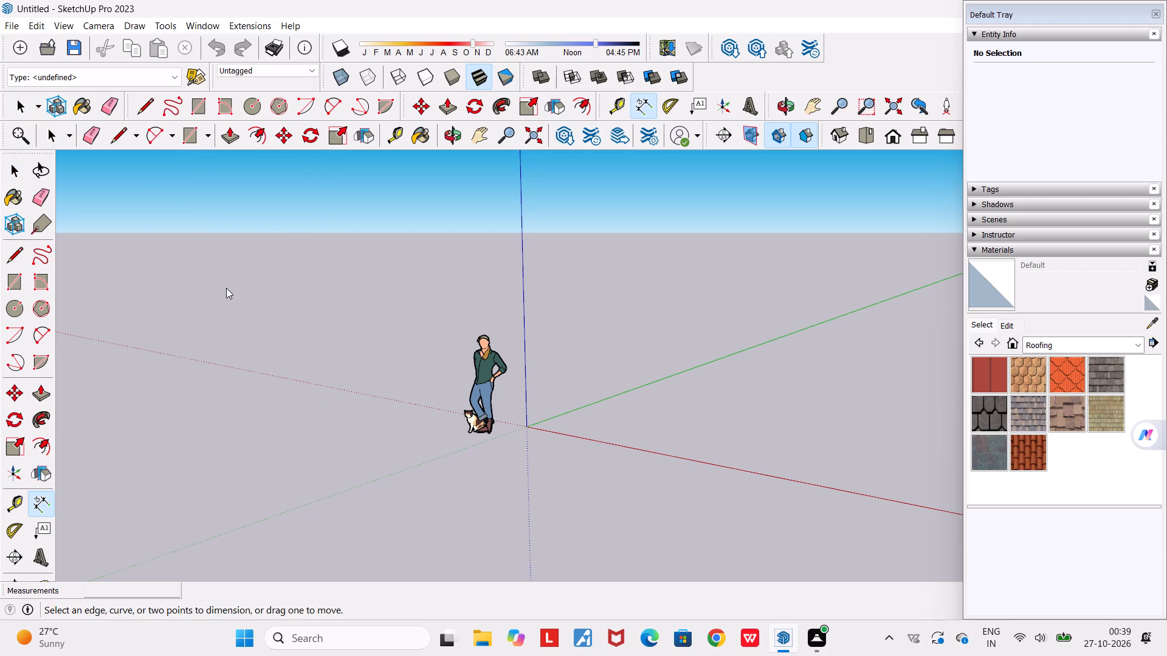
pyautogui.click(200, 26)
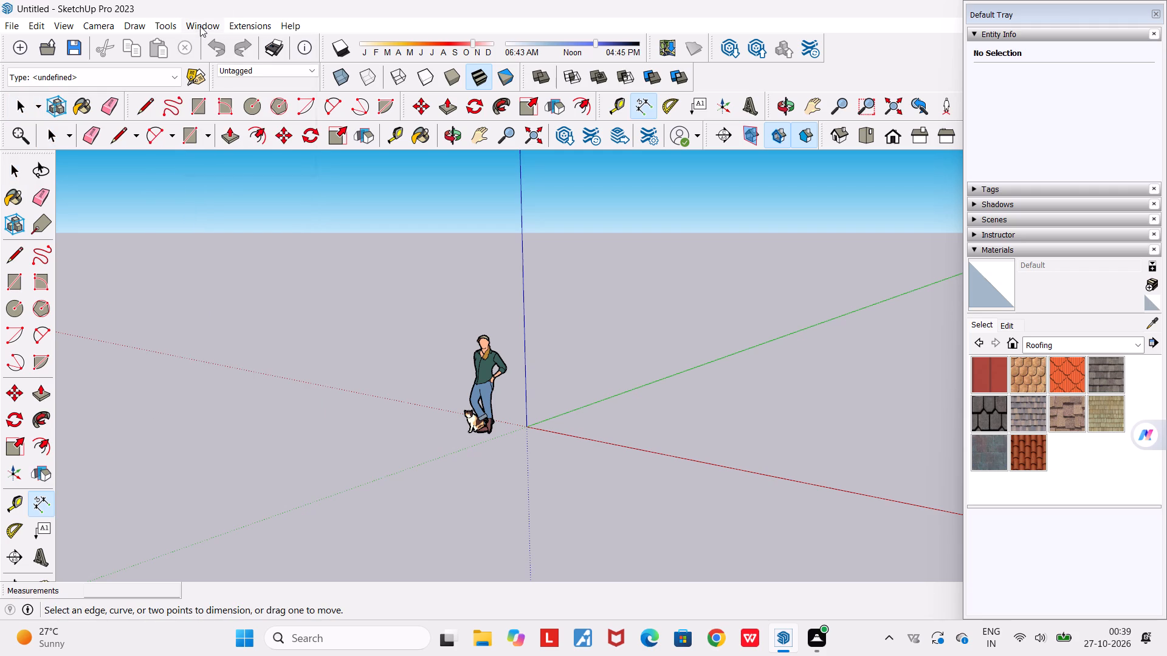
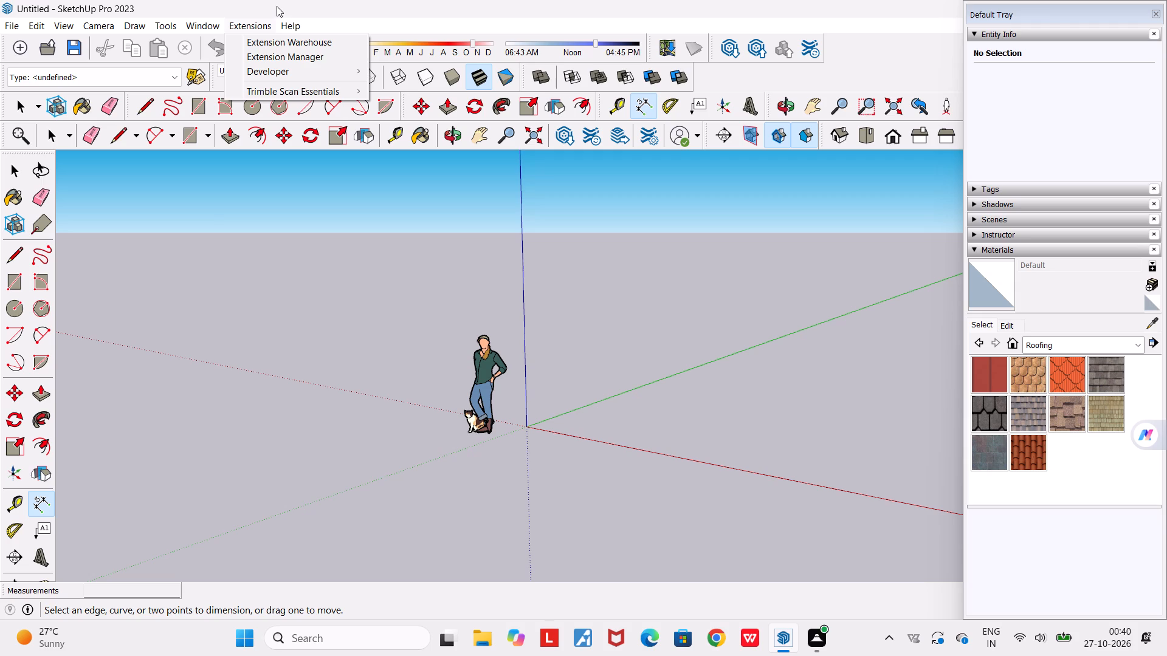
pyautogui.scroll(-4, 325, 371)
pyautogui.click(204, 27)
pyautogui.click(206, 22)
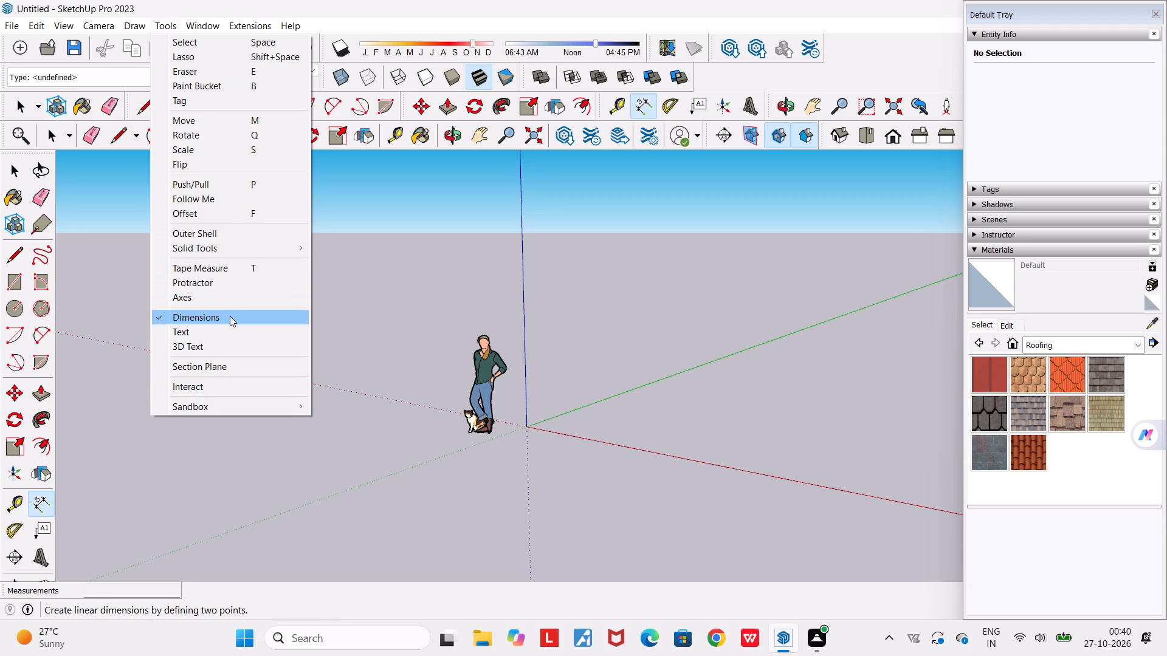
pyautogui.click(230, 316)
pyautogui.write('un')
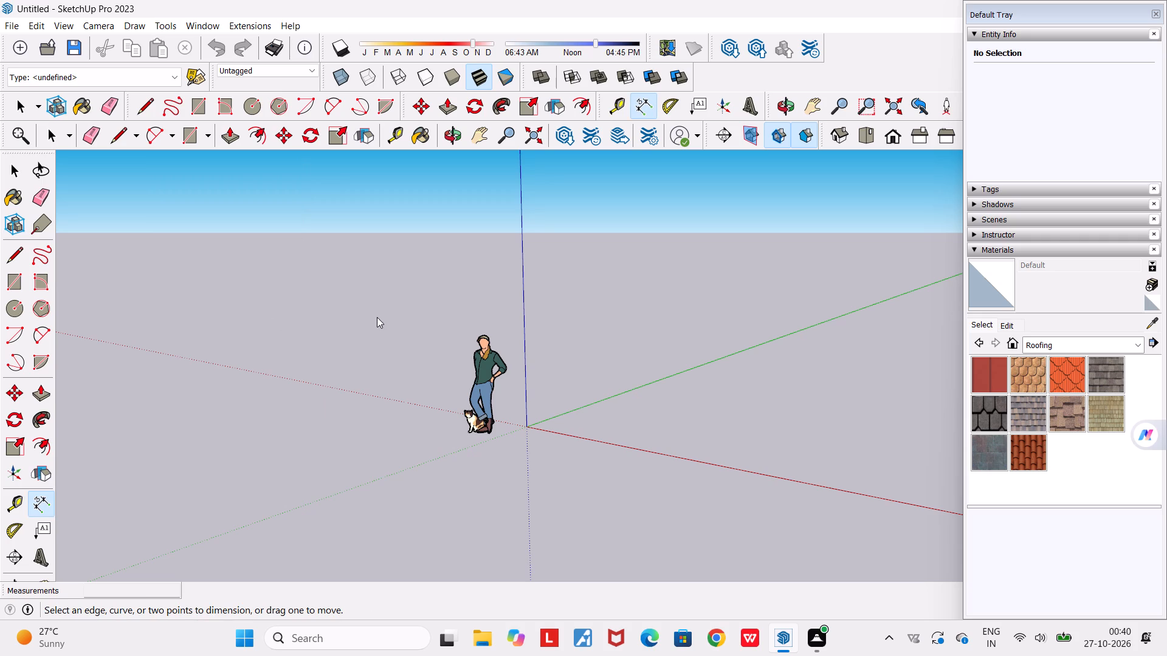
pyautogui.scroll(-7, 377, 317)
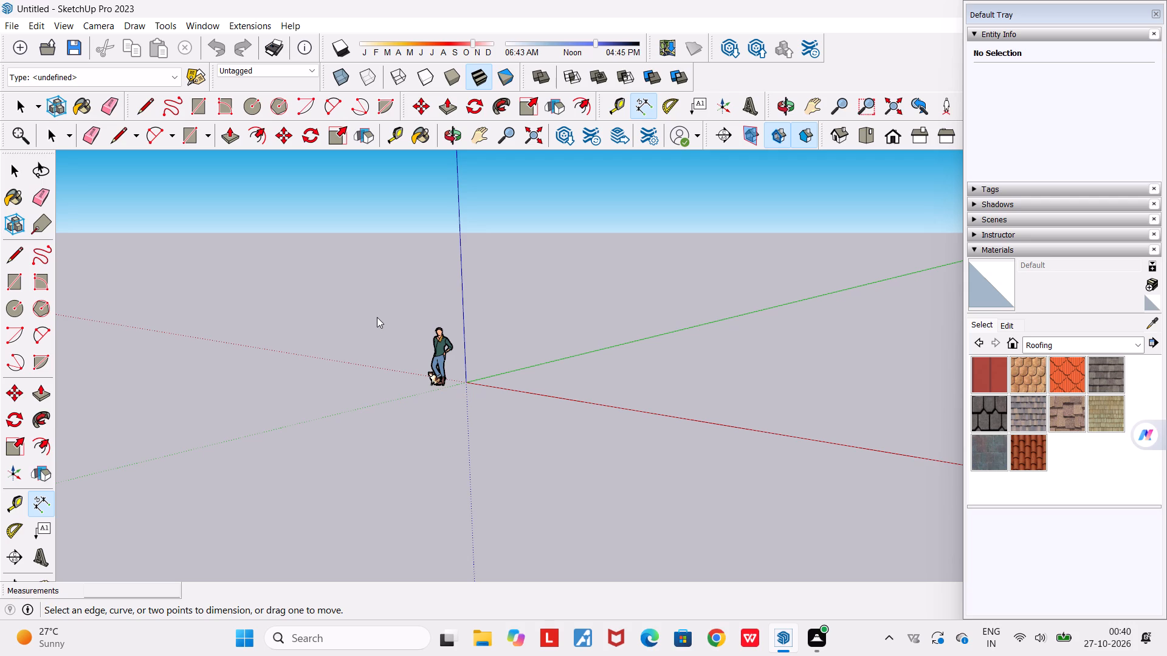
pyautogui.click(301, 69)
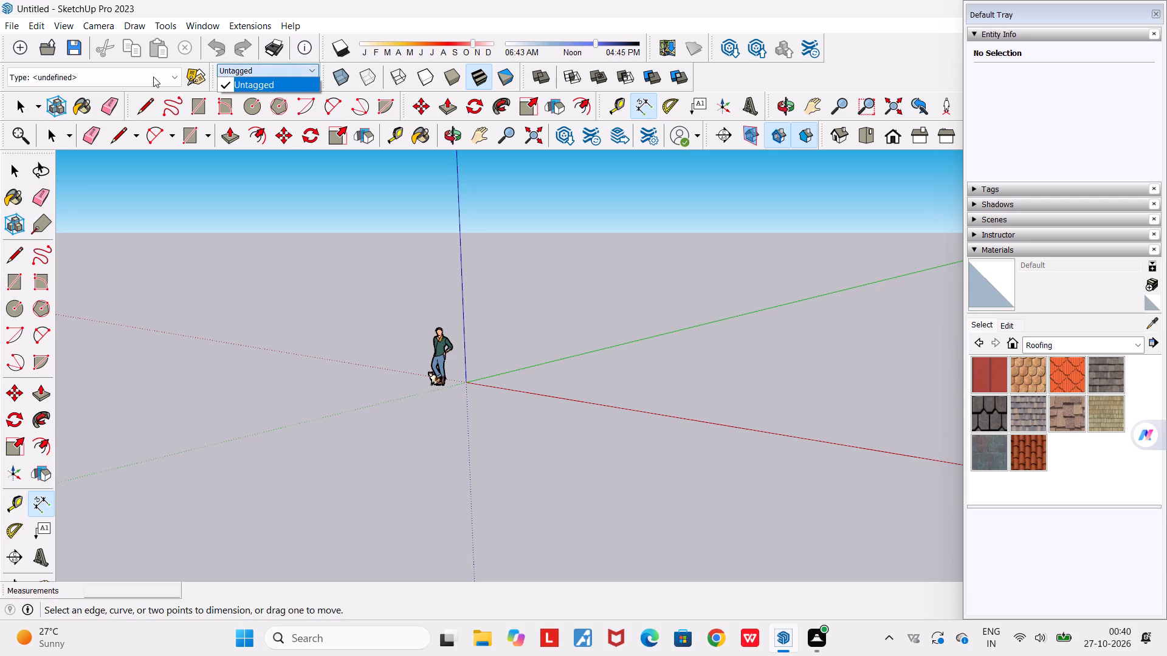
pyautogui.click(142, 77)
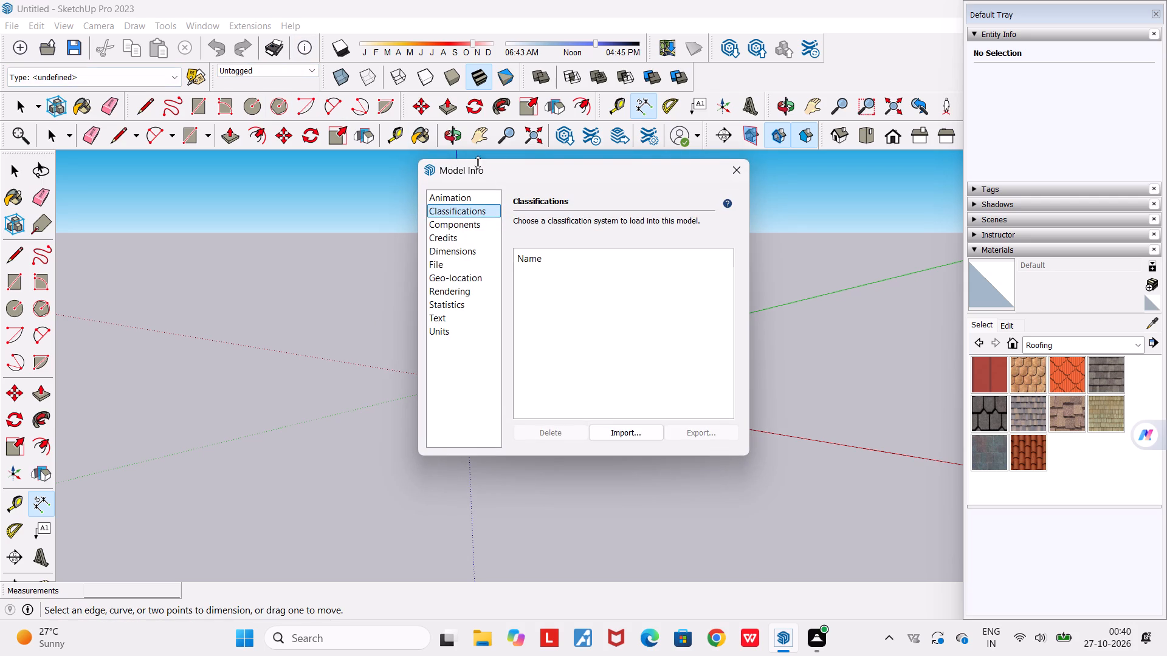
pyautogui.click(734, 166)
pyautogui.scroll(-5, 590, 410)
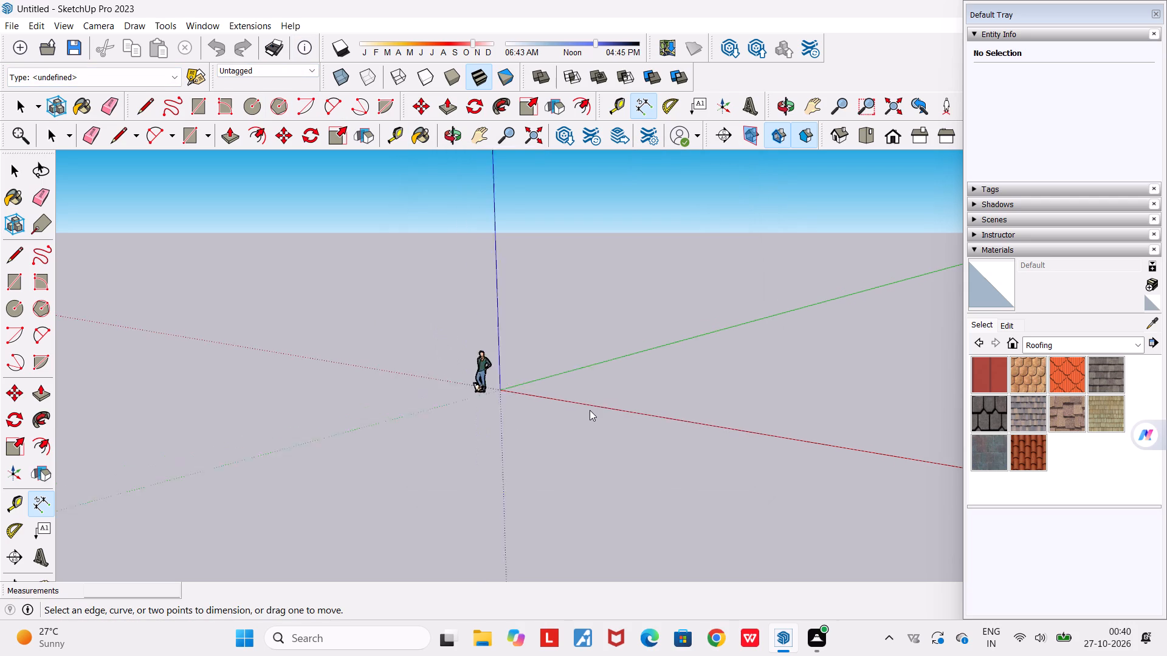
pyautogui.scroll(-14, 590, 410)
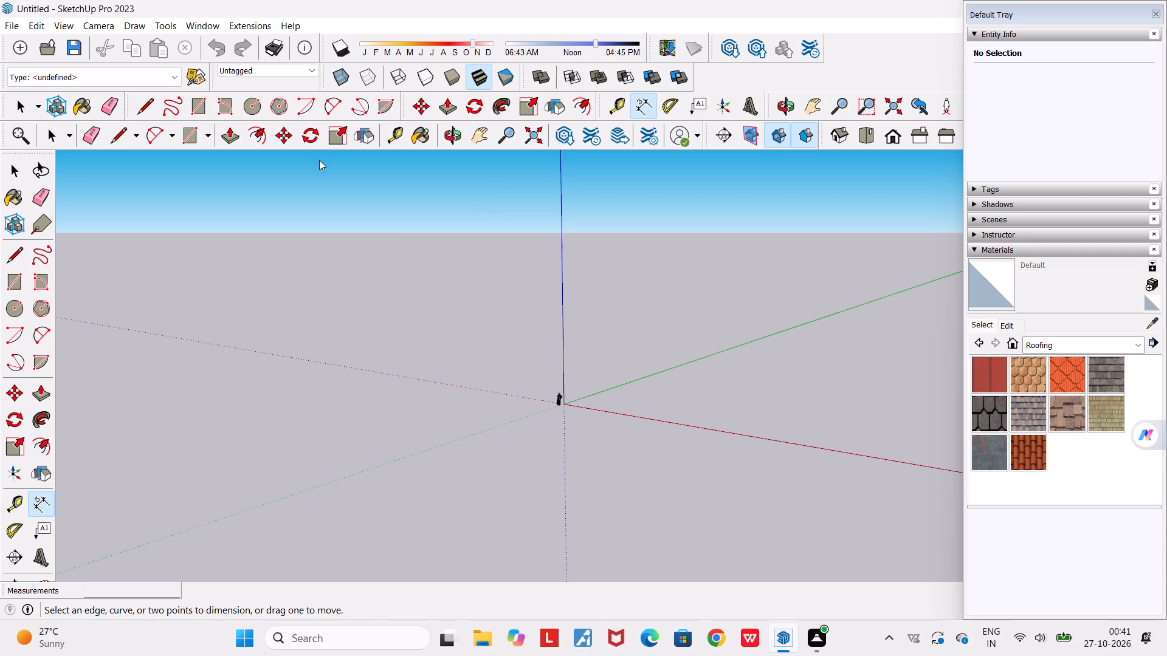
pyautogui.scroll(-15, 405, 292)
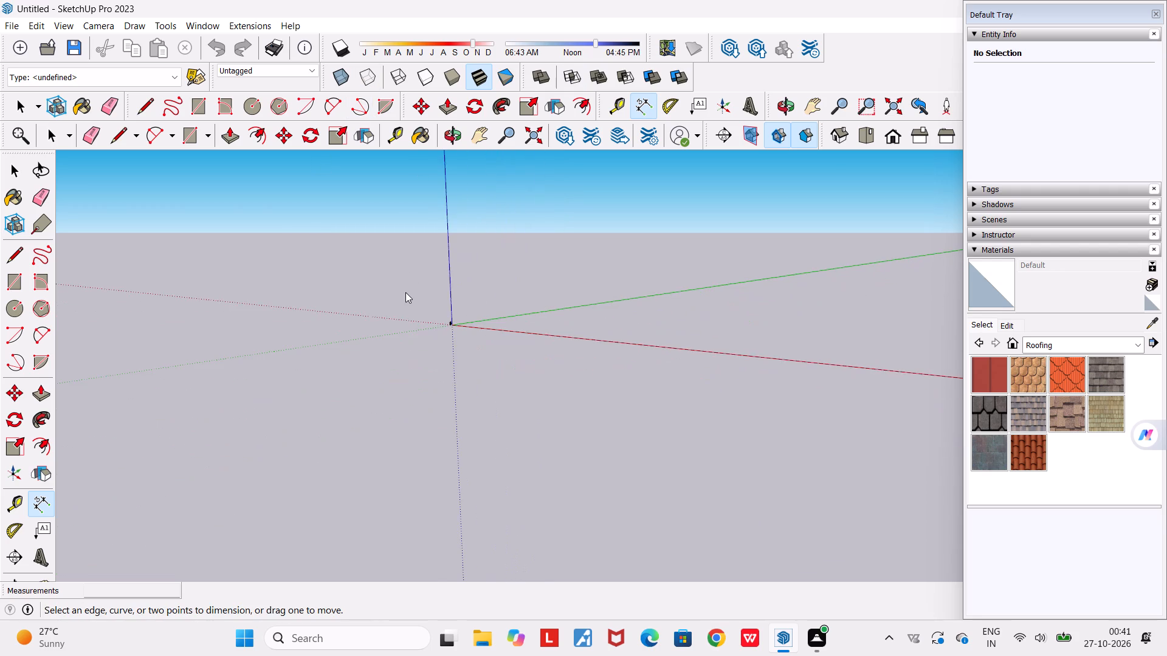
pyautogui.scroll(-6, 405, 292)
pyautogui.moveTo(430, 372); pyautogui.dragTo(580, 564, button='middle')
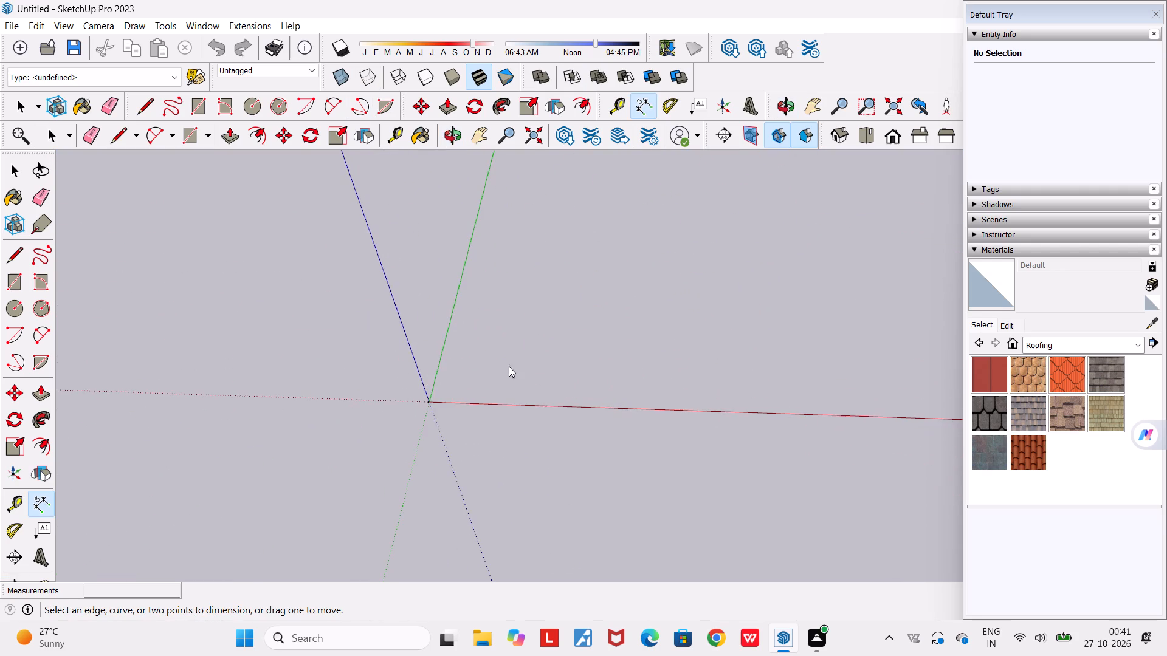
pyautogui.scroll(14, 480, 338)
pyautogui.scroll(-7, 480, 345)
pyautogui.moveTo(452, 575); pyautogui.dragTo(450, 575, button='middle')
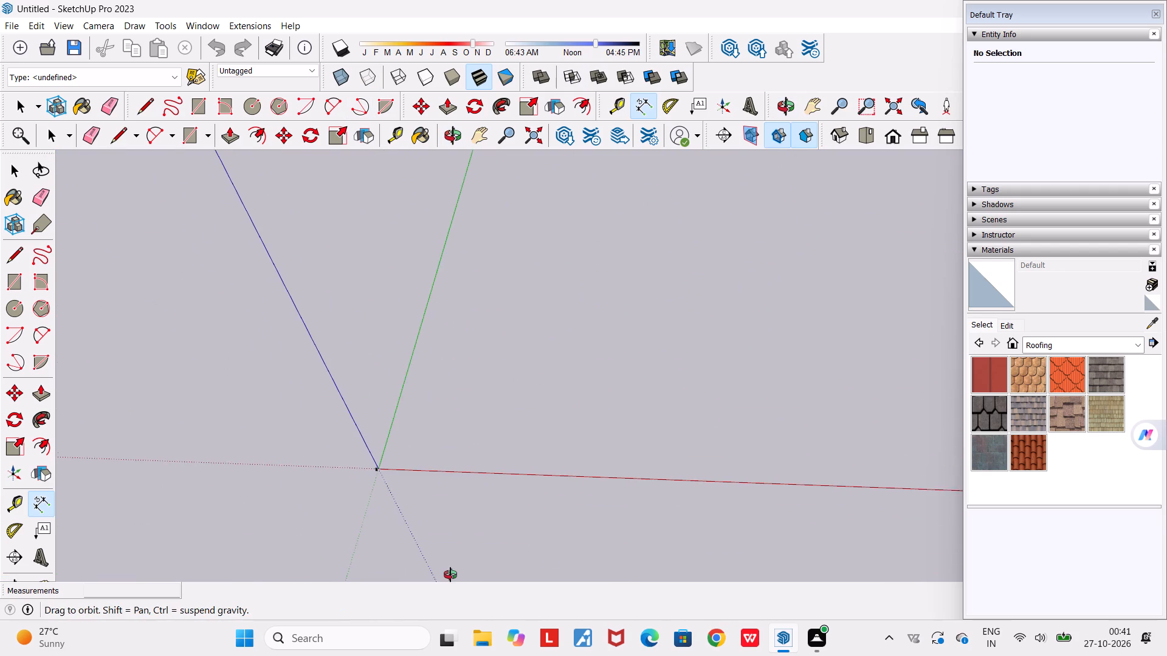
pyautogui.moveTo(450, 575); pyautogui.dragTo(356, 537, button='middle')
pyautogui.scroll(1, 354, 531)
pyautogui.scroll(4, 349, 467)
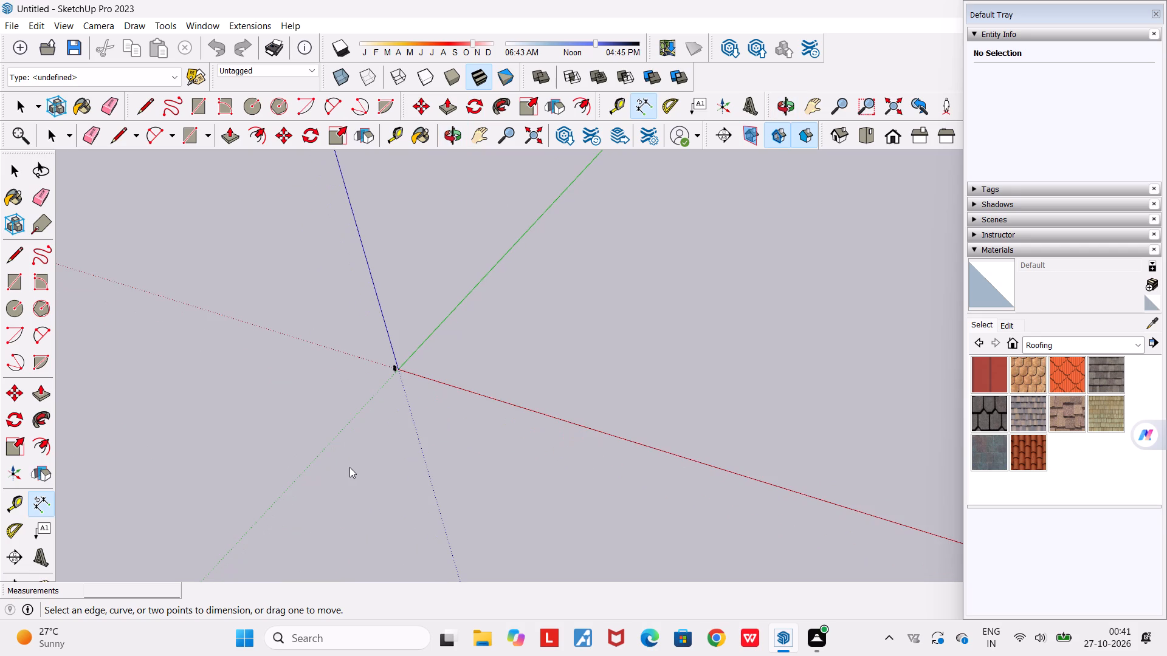
# Review the dimension text font and the expert dimension settings in Model Info.
pyautogui.click(93, 606)
pyautogui.click(32, 609)
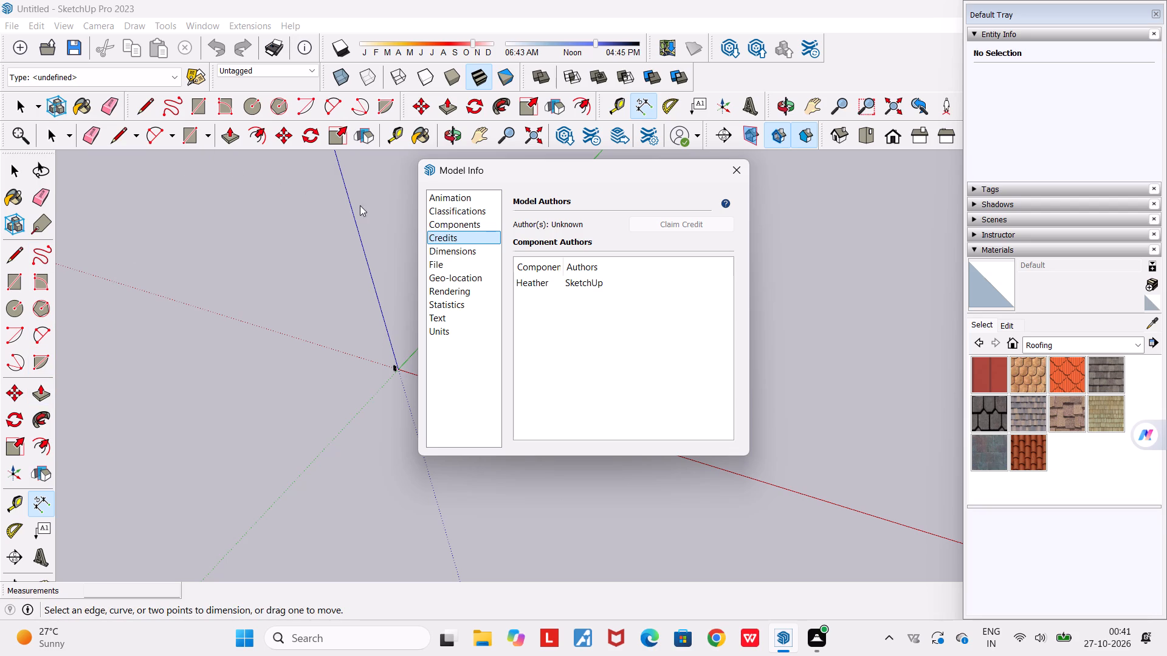
pyautogui.click(444, 255)
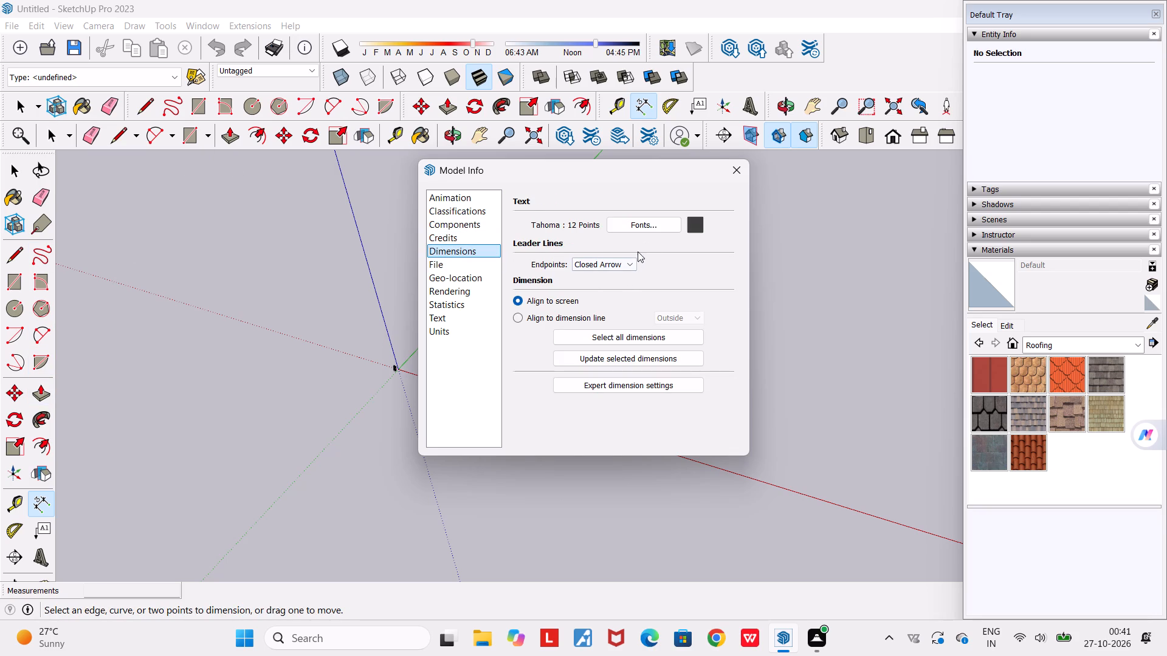
pyautogui.click(662, 226)
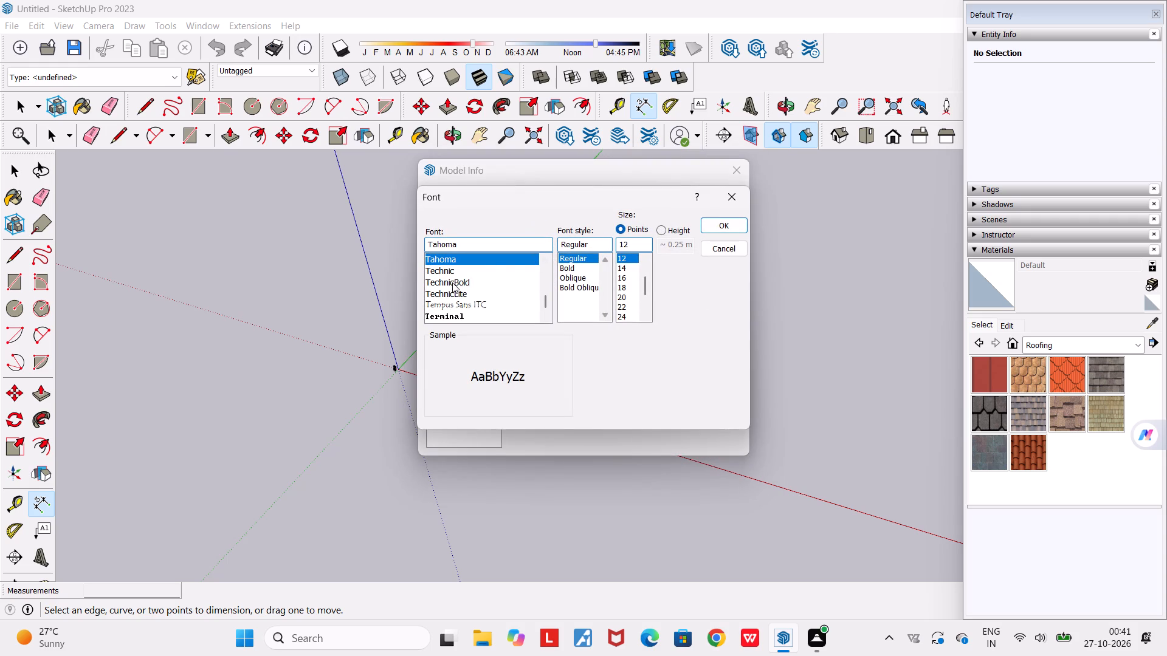
pyautogui.click(730, 226)
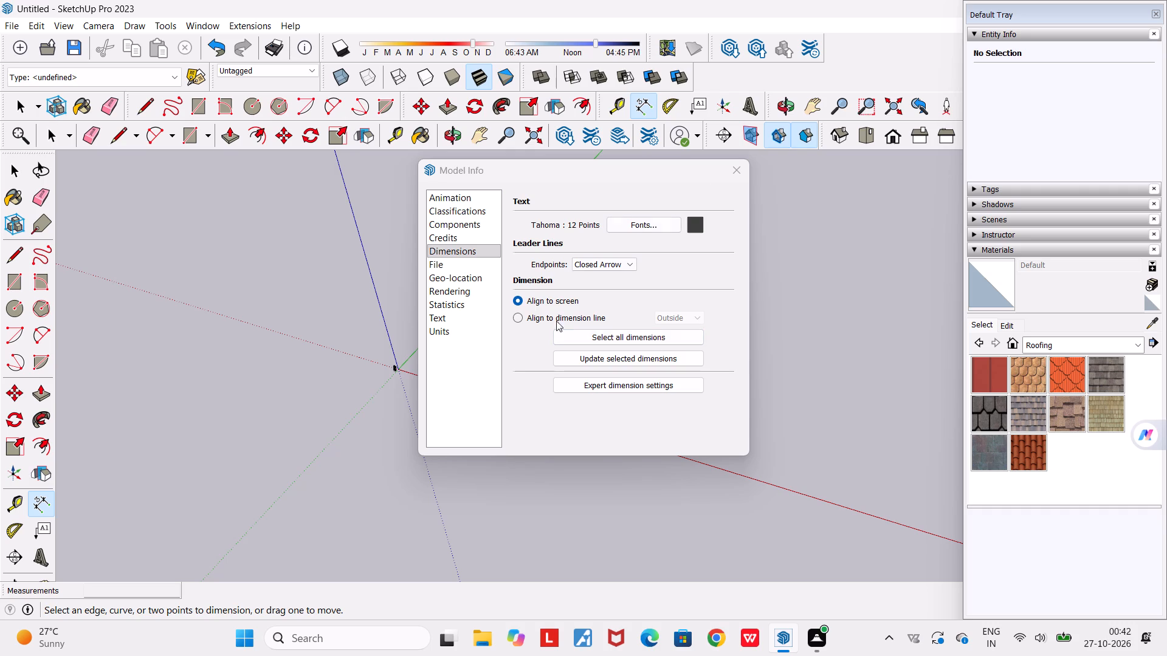
pyautogui.click(627, 390)
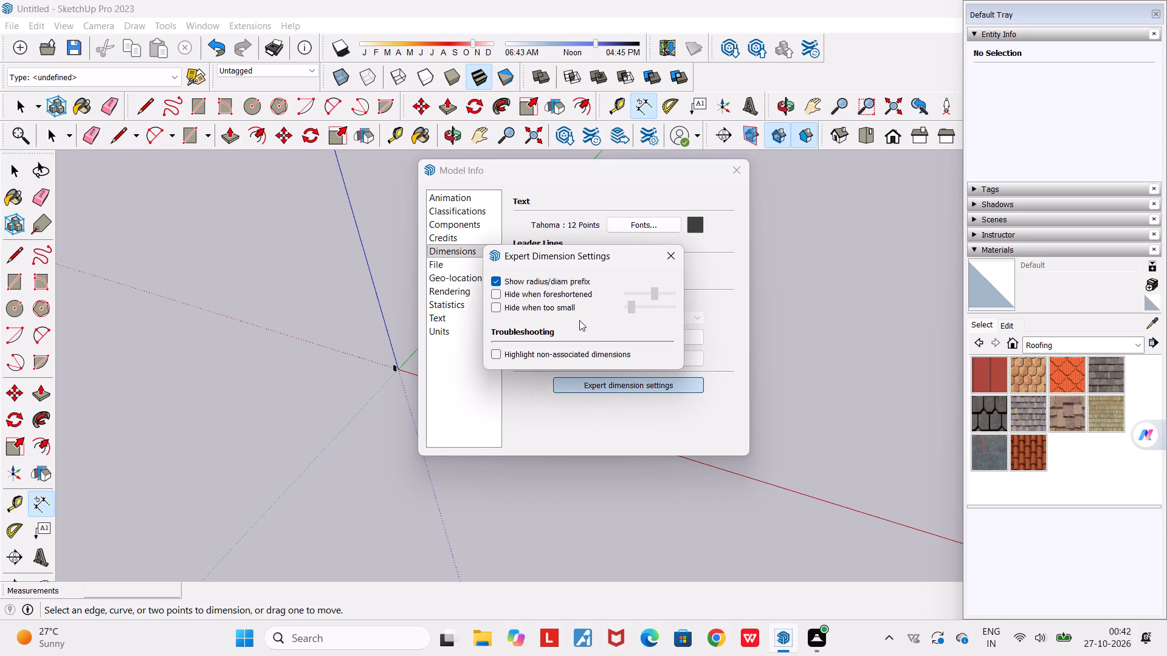
pyautogui.click(663, 255)
# Set the model's length, area and volume units to Millimeters, Millimeters² and Millimeters³.
pyautogui.click(450, 326)
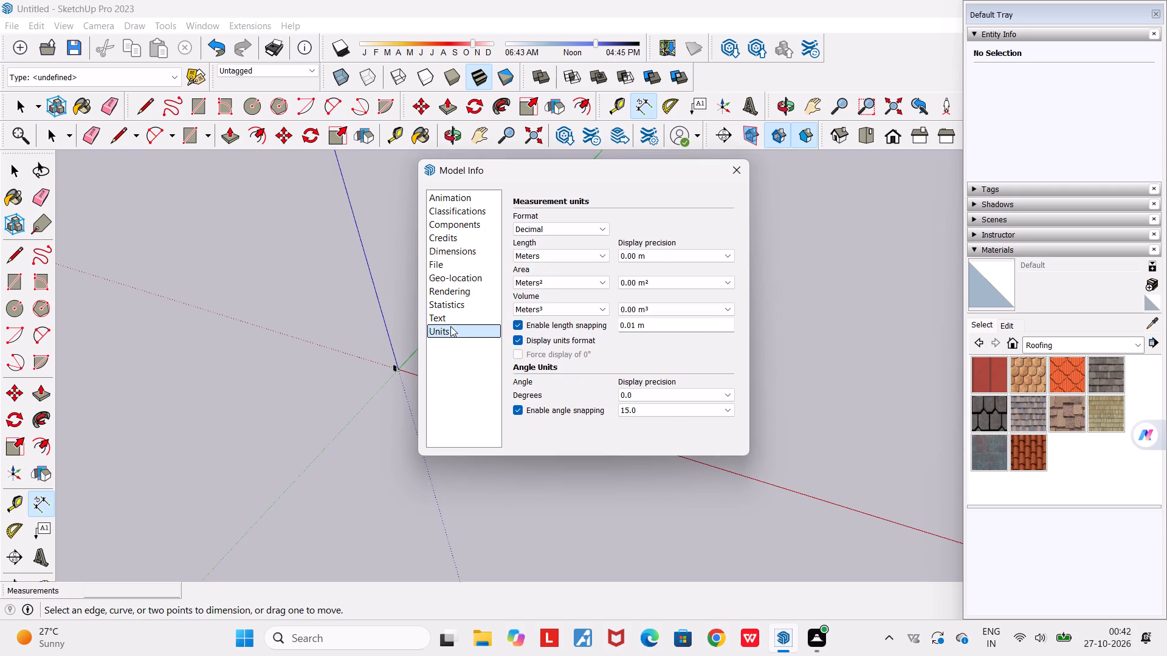
pyautogui.click(588, 225)
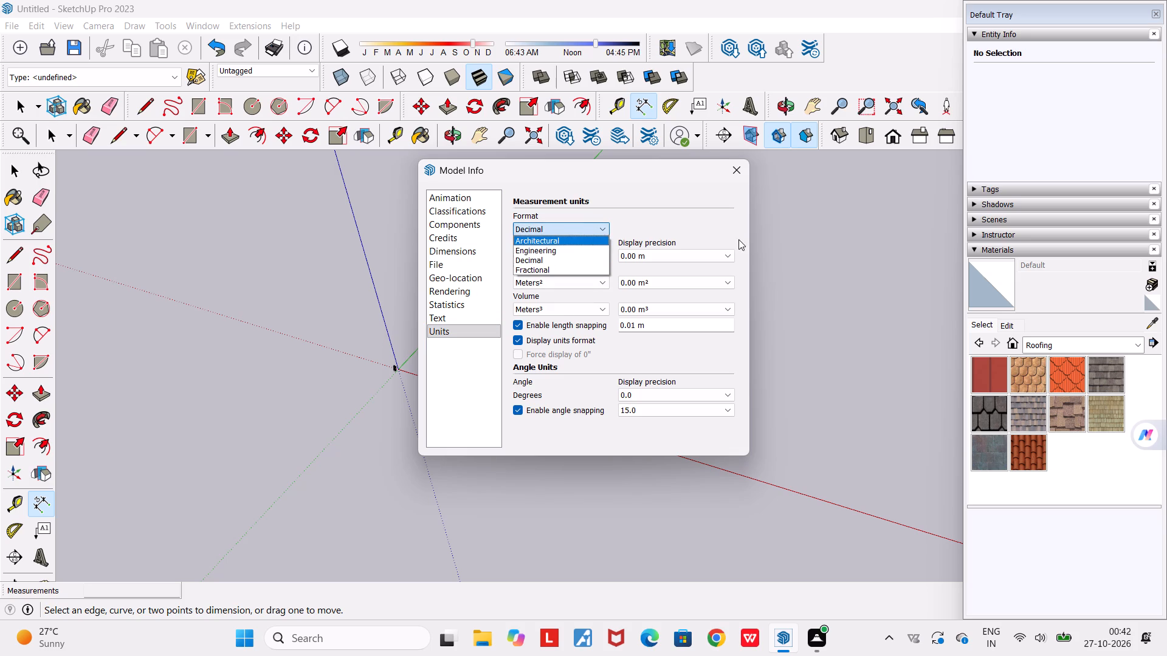
pyautogui.click(824, 240)
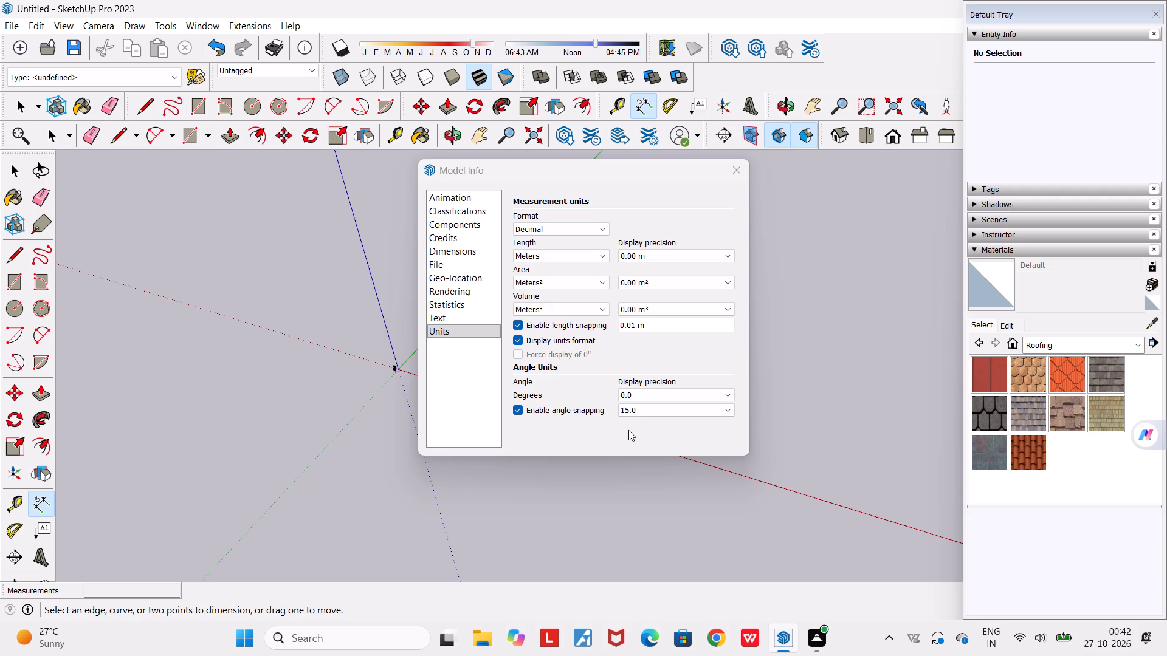
pyautogui.click(607, 256)
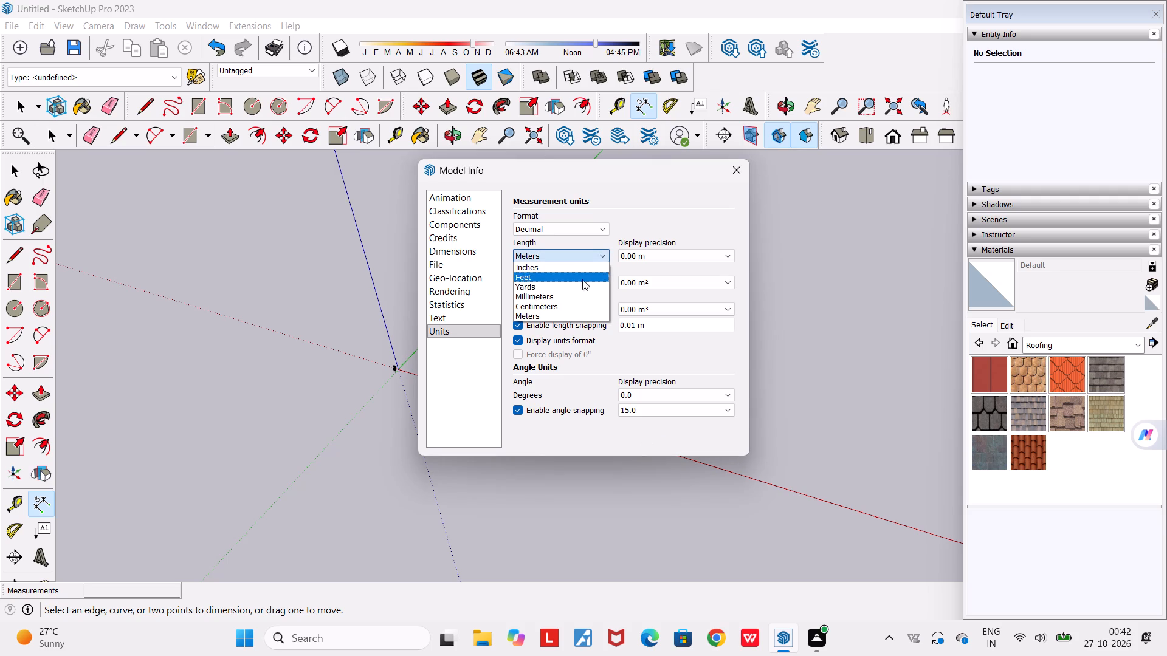
pyautogui.click(544, 301)
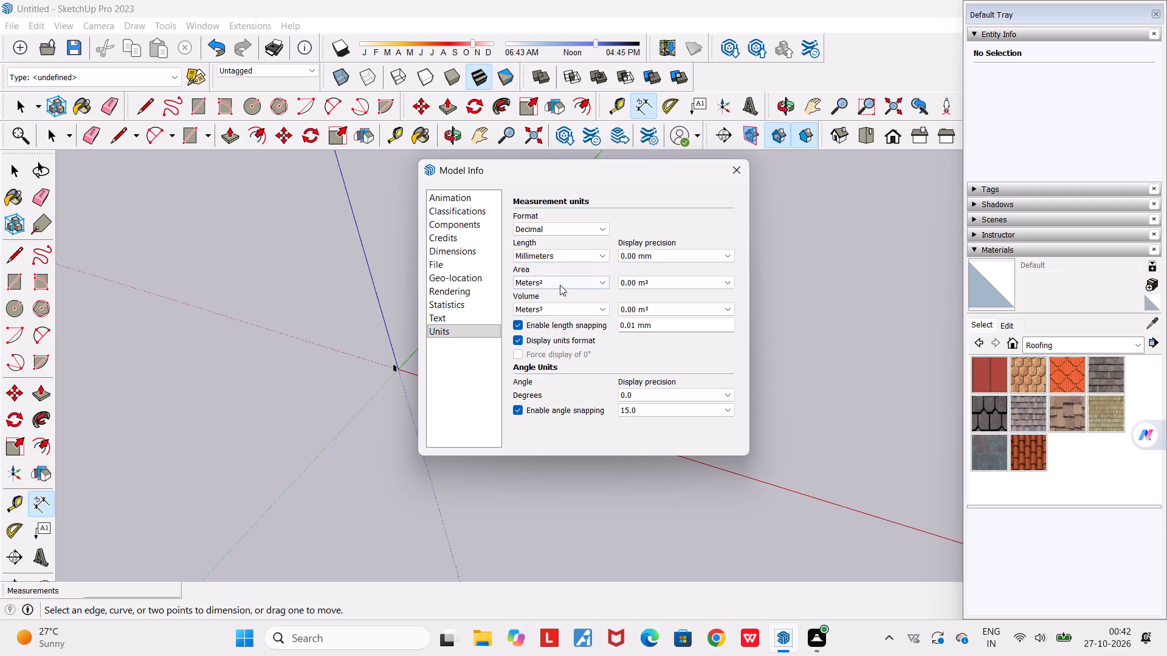
pyautogui.click(570, 279)
pyautogui.click(556, 321)
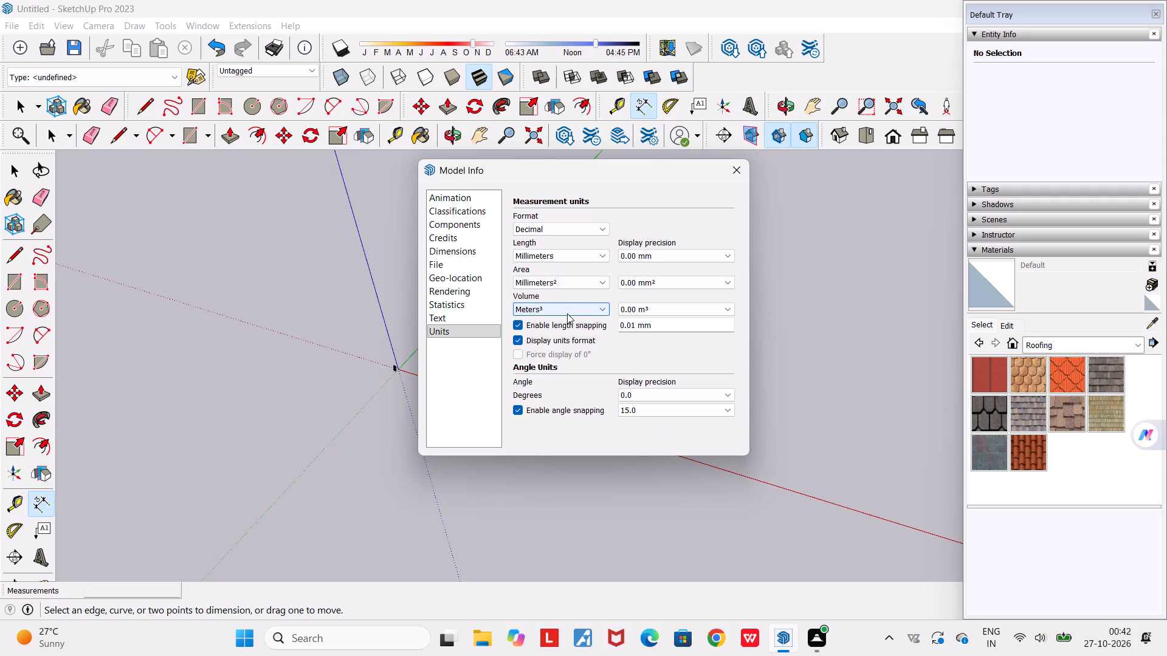
pyautogui.click(567, 313)
pyautogui.click(544, 356)
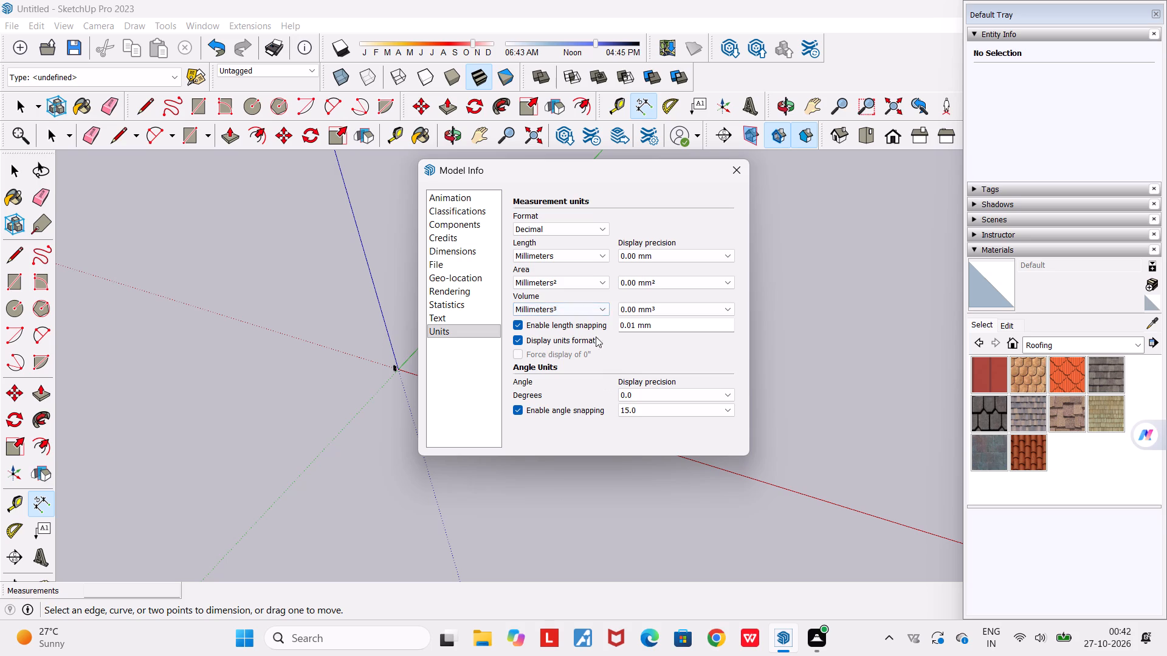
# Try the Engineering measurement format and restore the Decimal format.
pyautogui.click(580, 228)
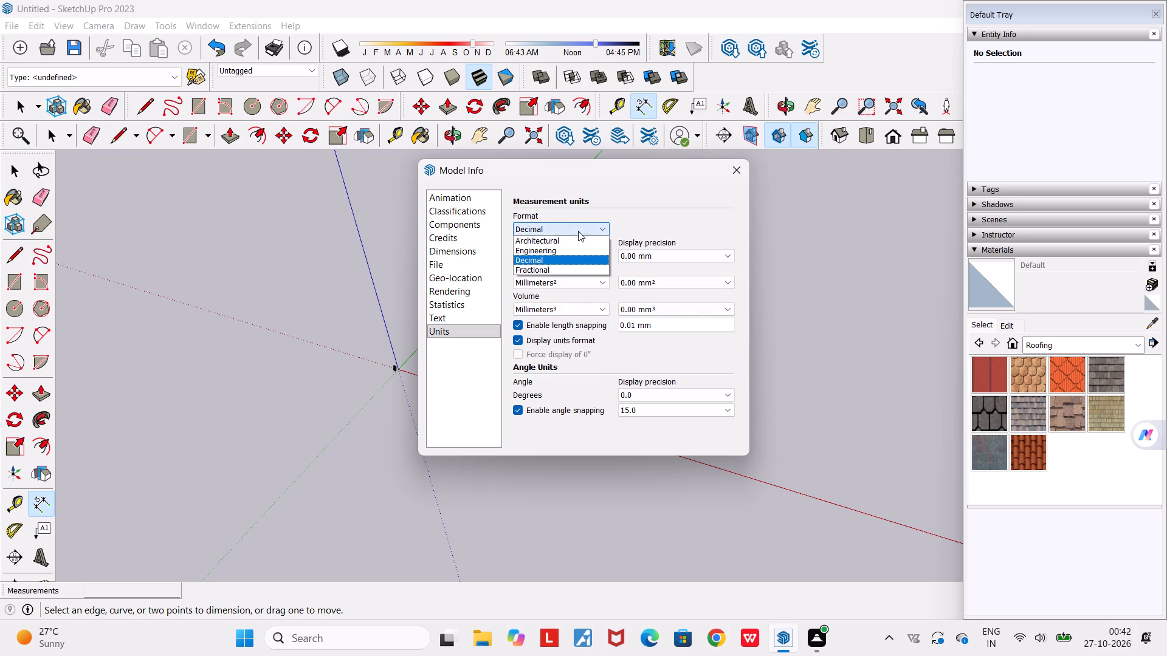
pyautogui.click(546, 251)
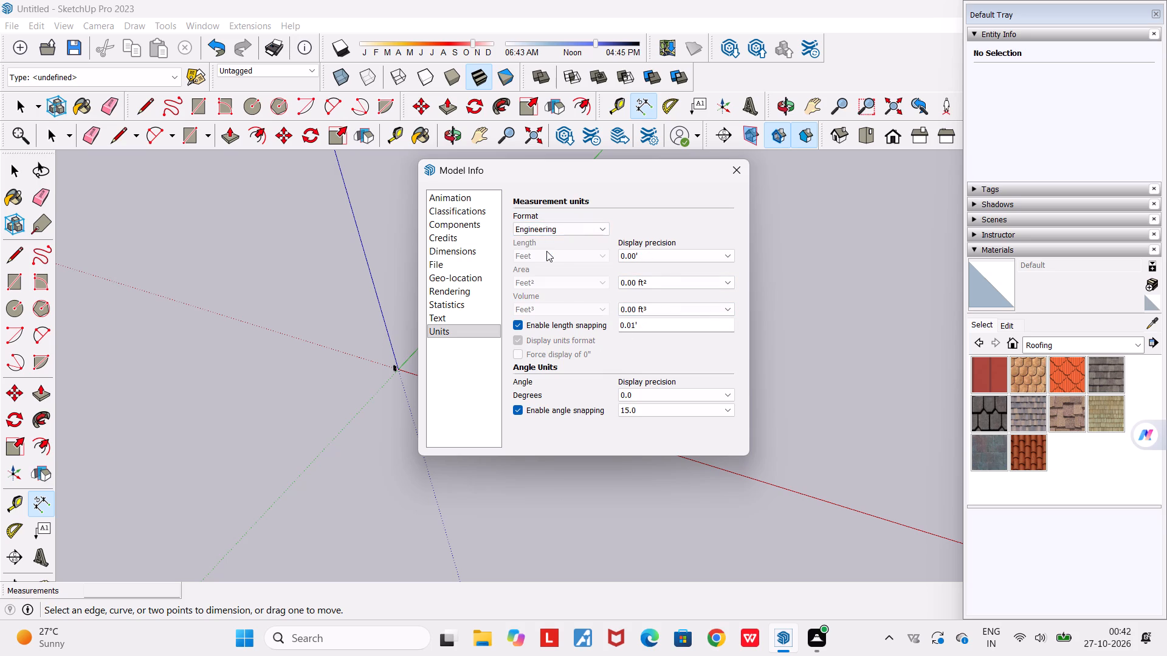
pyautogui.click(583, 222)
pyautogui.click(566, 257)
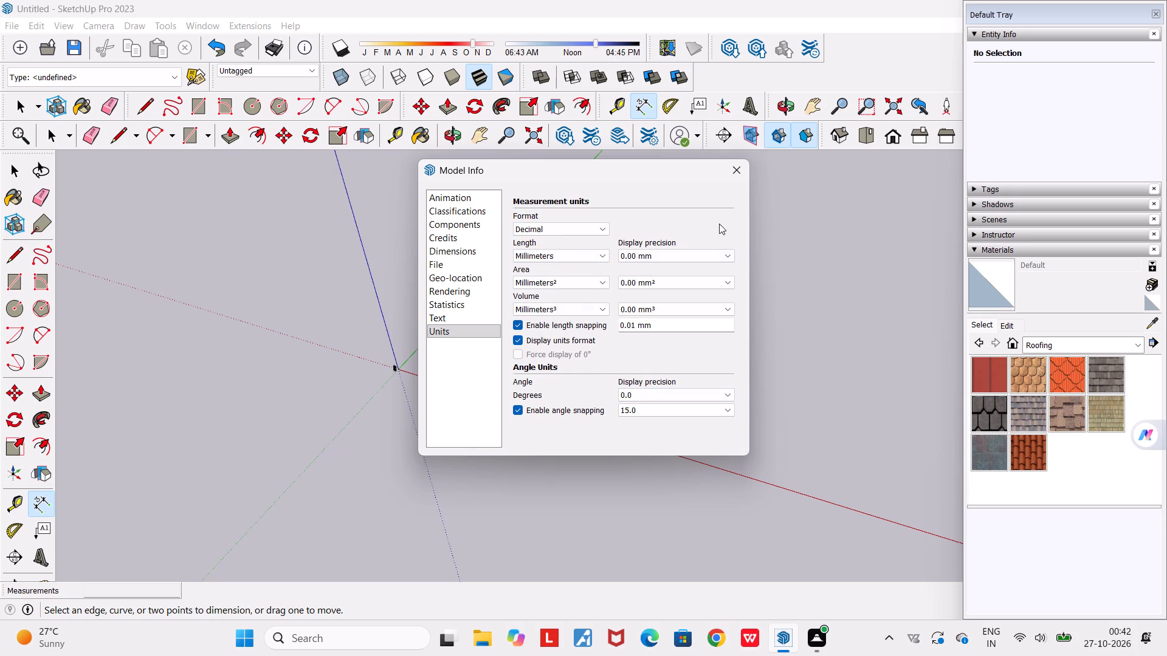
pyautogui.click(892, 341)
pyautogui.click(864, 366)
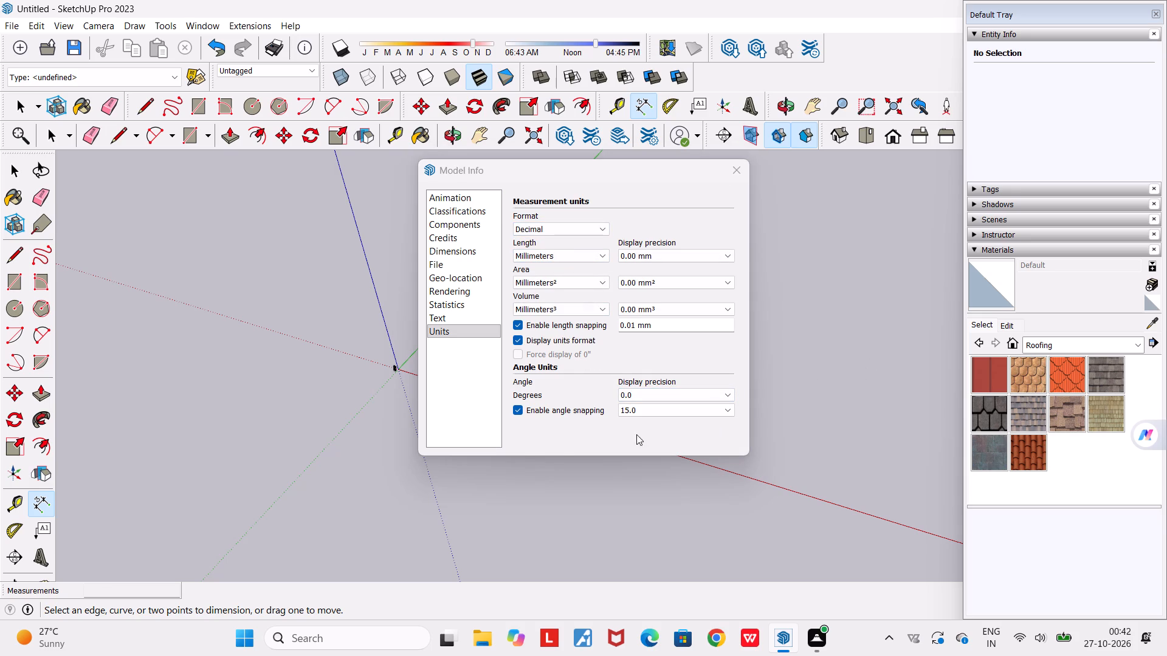
# Review the remaining Model Info settings, including text, rendering, file, components and dimension leader-line endpoints, and close the dialog.
pyautogui.click(471, 318)
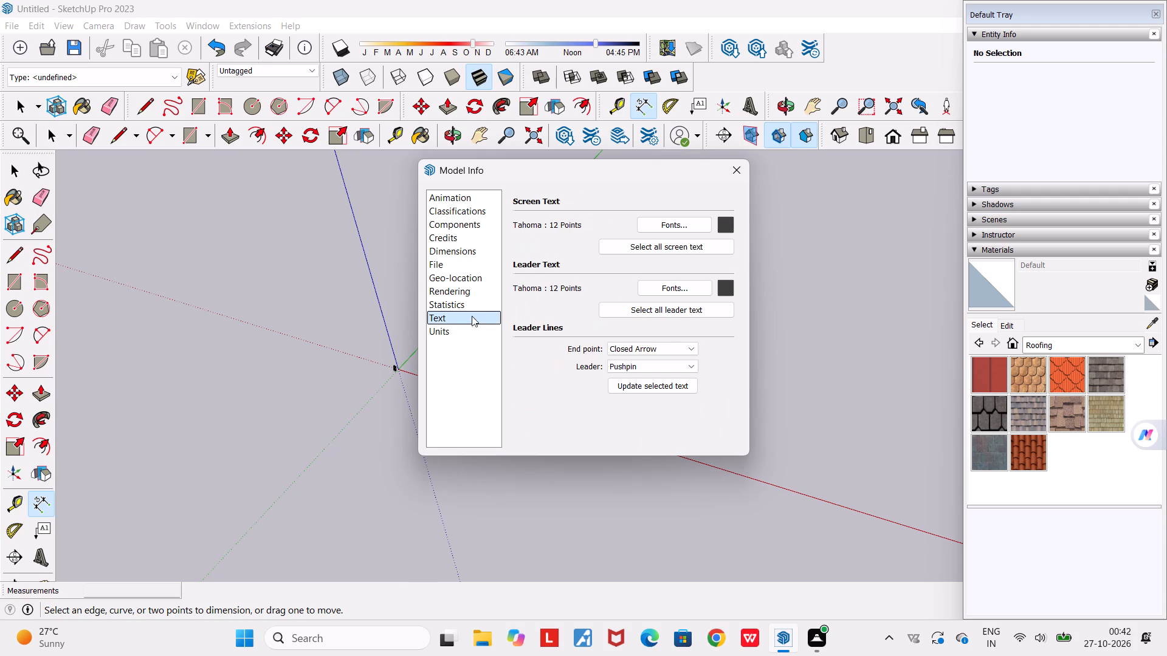
pyautogui.click(473, 306)
pyautogui.click(473, 293)
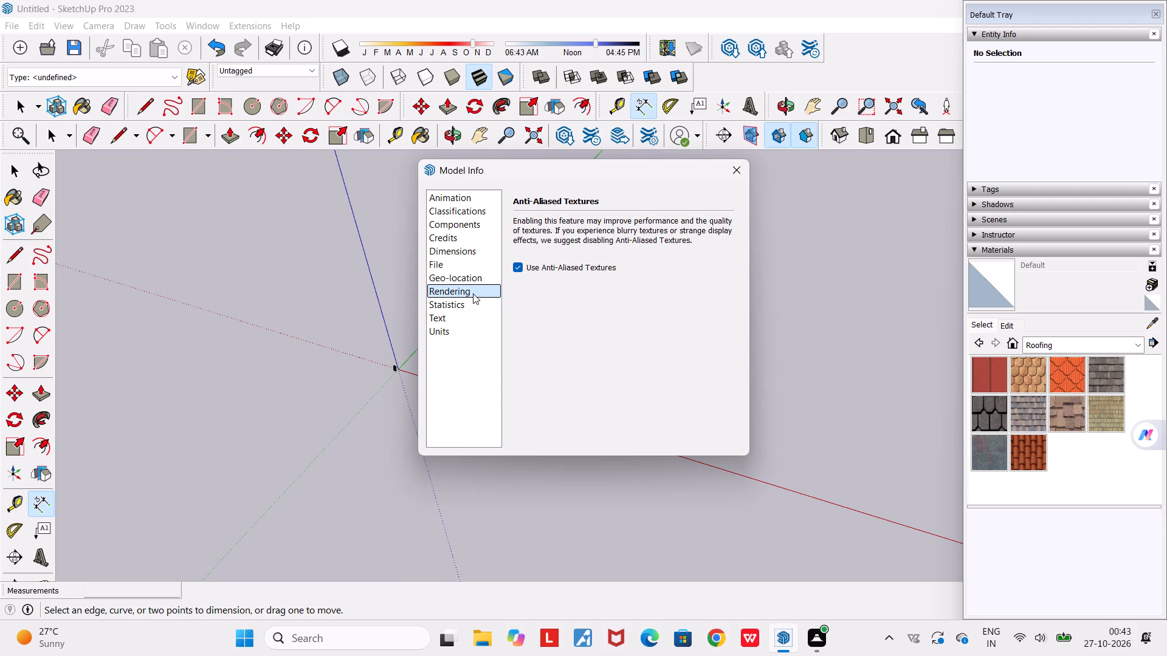
pyautogui.click(474, 283)
pyautogui.click(473, 267)
pyautogui.click(473, 259)
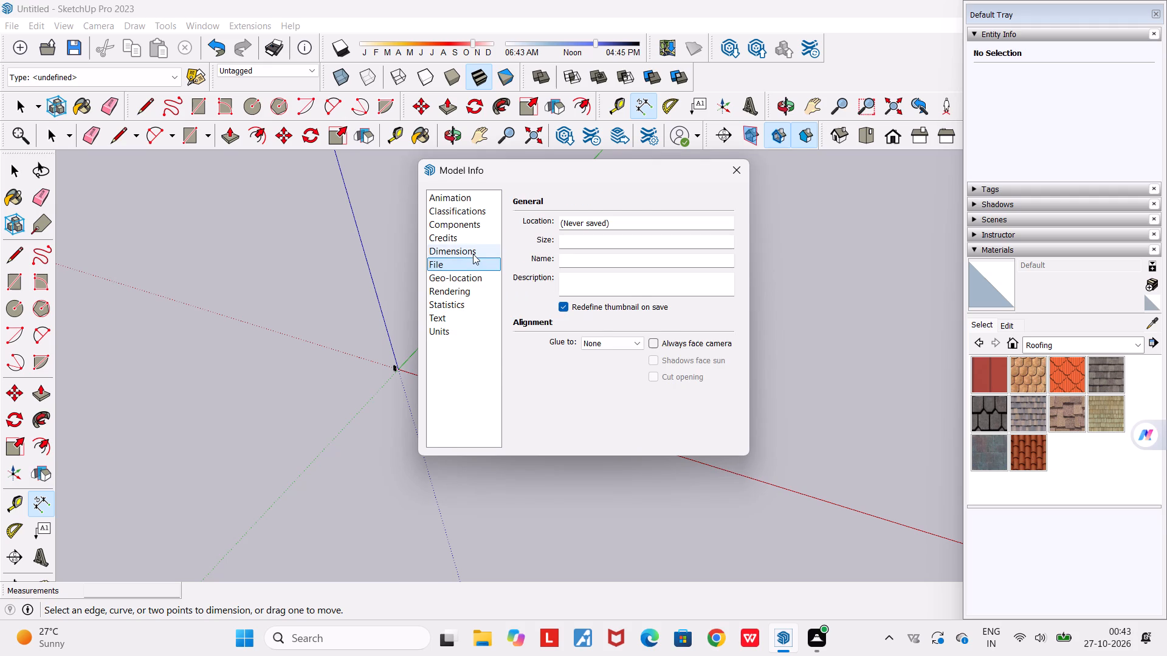
pyautogui.click(473, 254)
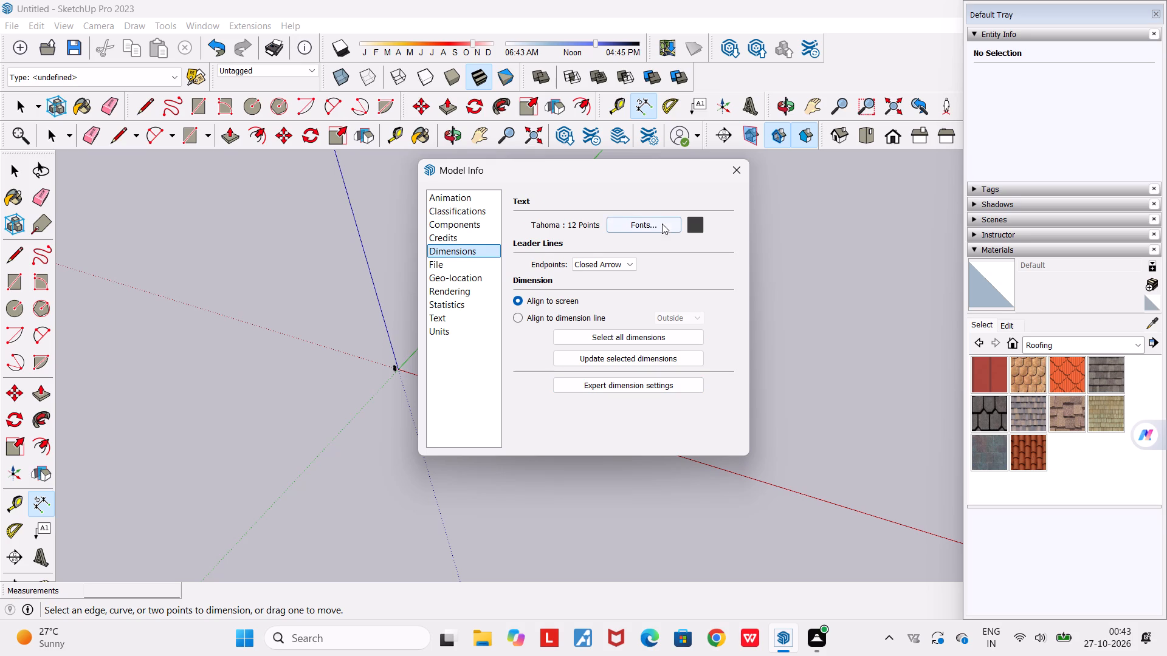
pyautogui.click(627, 262)
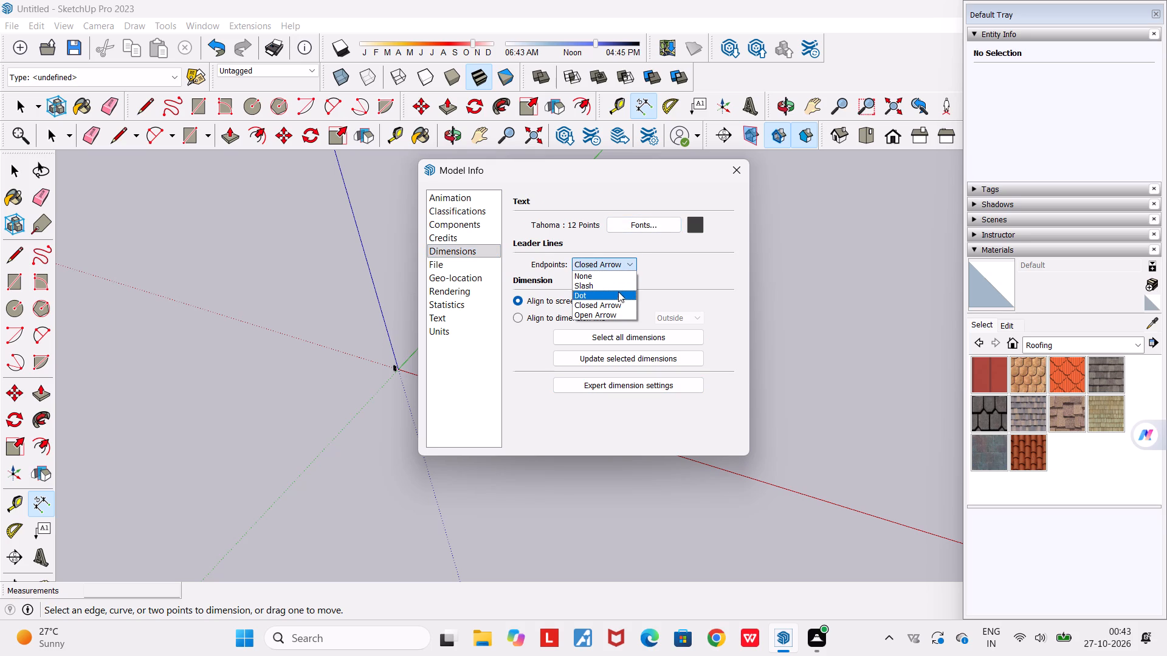
pyautogui.click(898, 316)
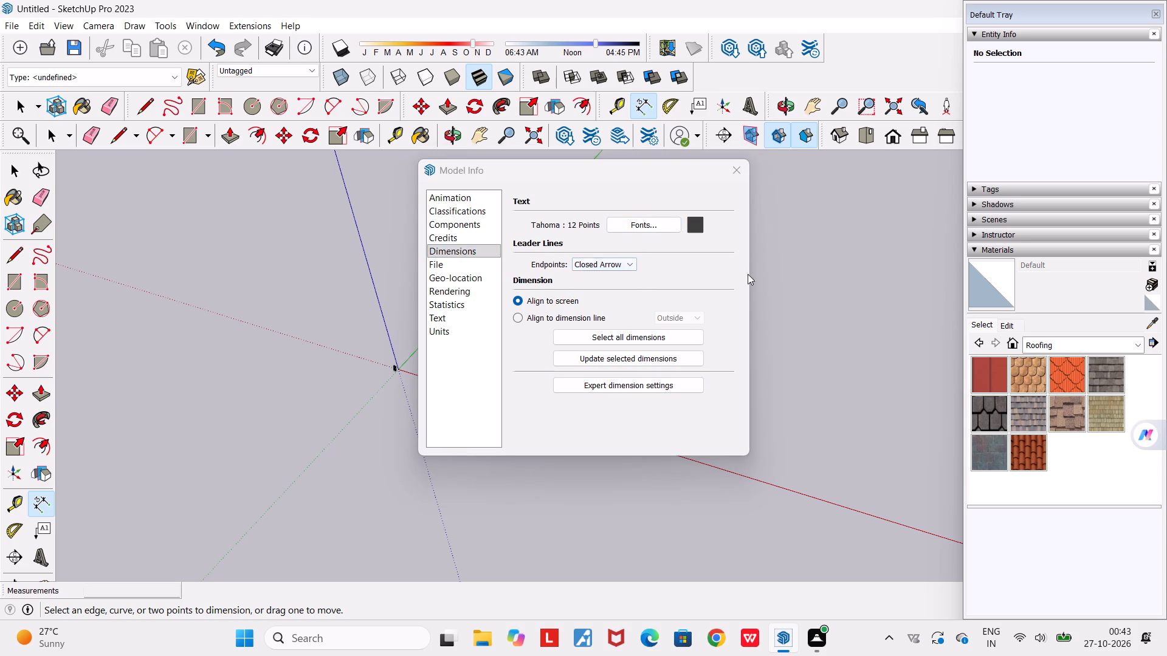
pyautogui.click(458, 201)
pyautogui.click(460, 217)
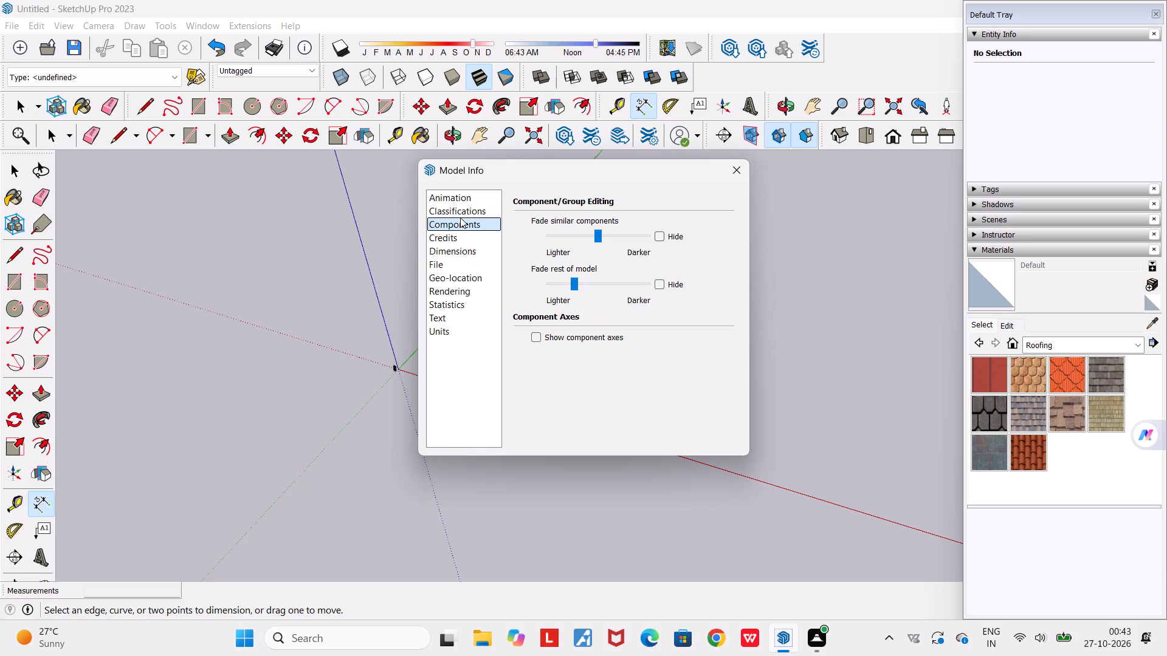
pyautogui.click(463, 234)
pyautogui.click(464, 250)
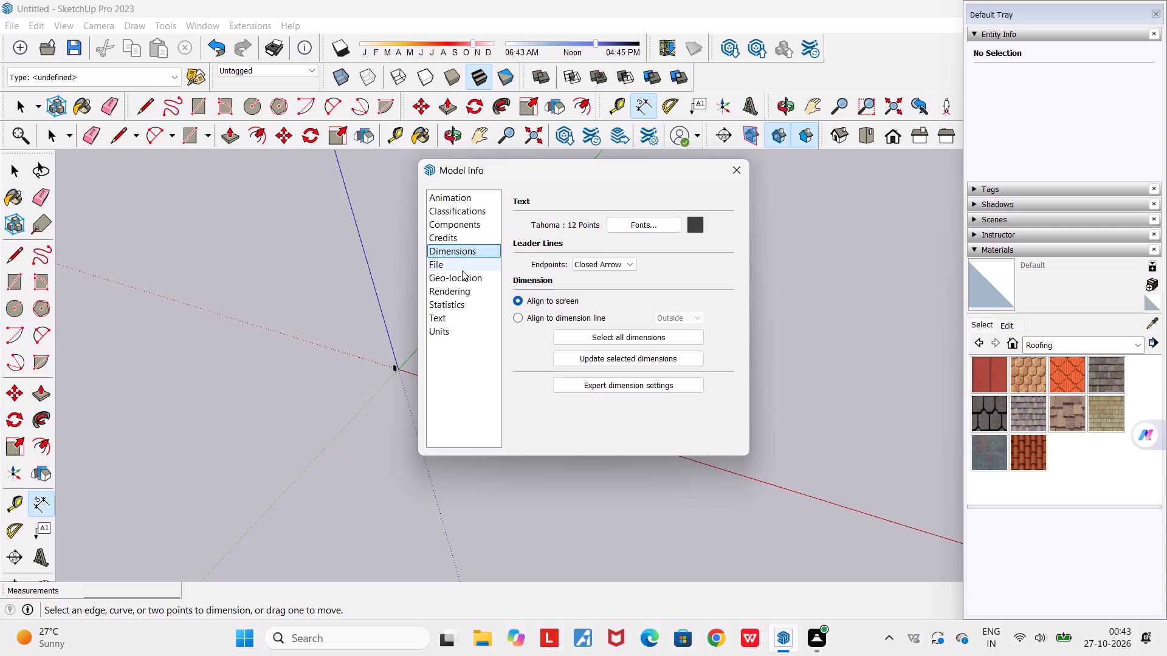
pyautogui.click(462, 270)
pyautogui.click(462, 281)
pyautogui.click(467, 259)
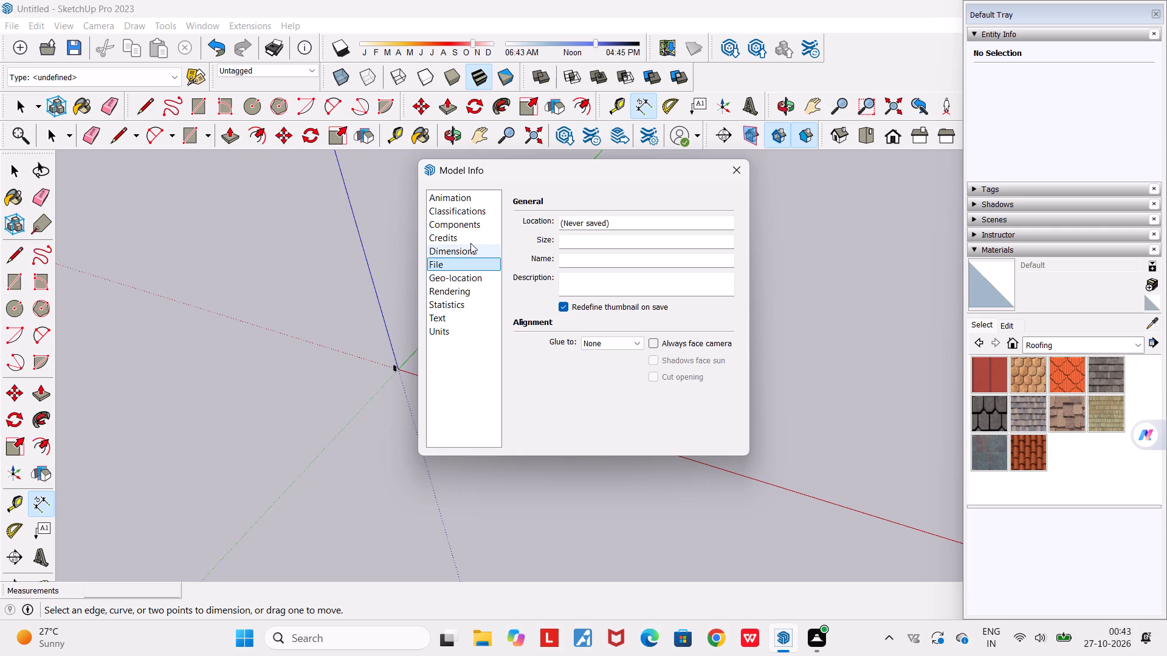
pyautogui.click(470, 243)
pyautogui.click(470, 256)
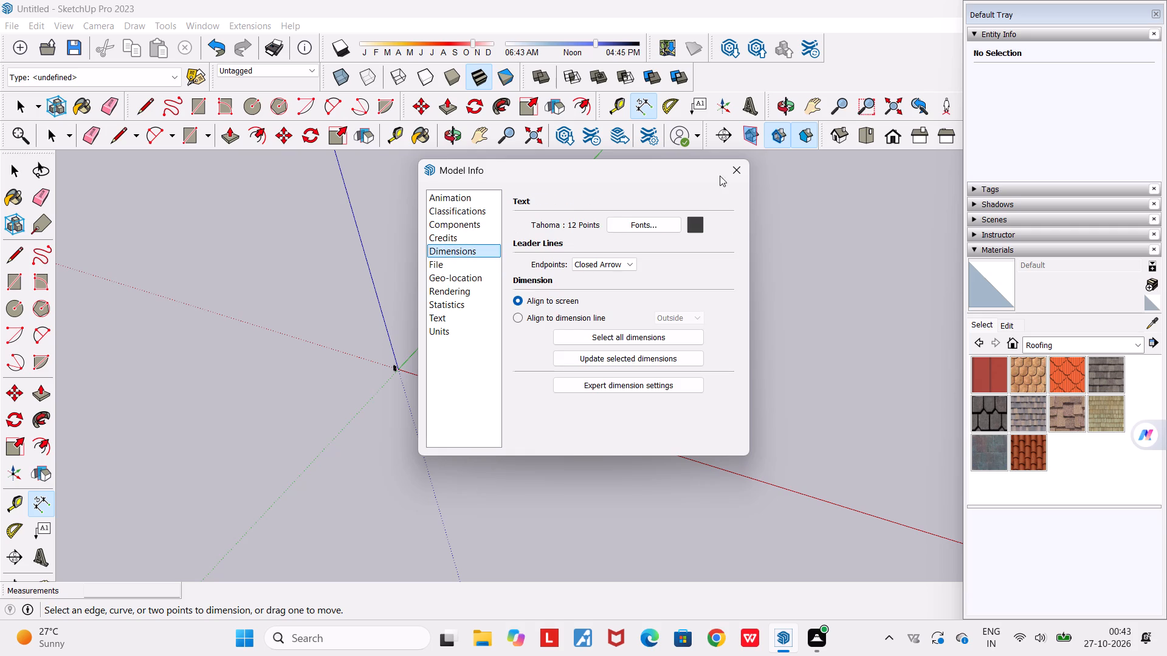
pyautogui.click(731, 170)
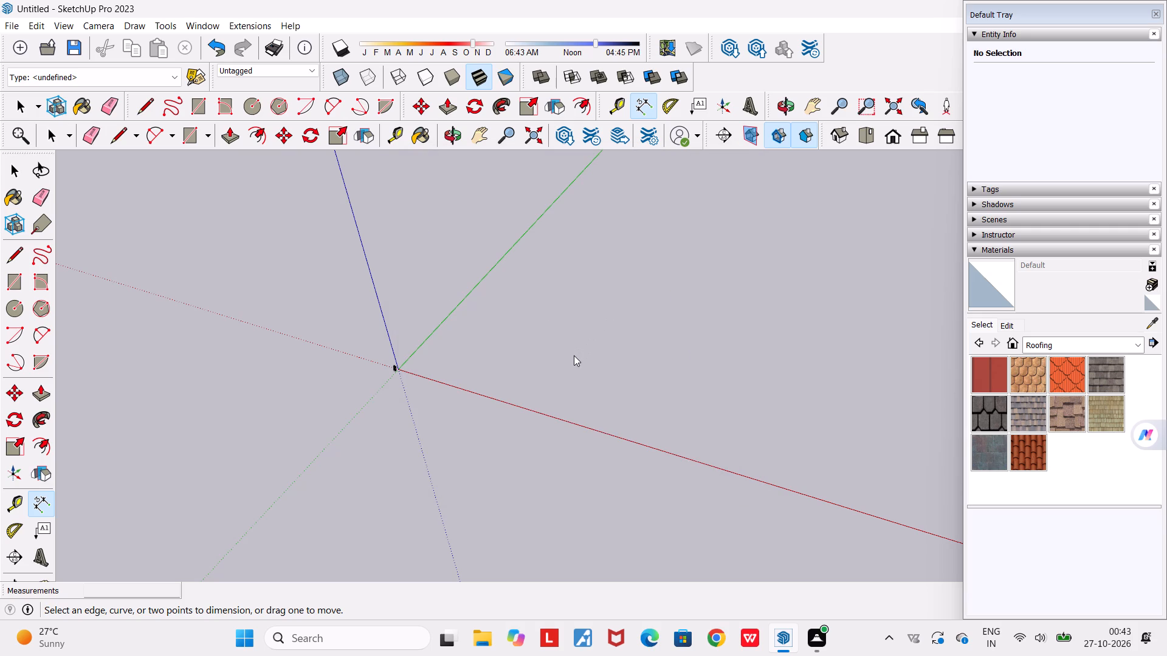
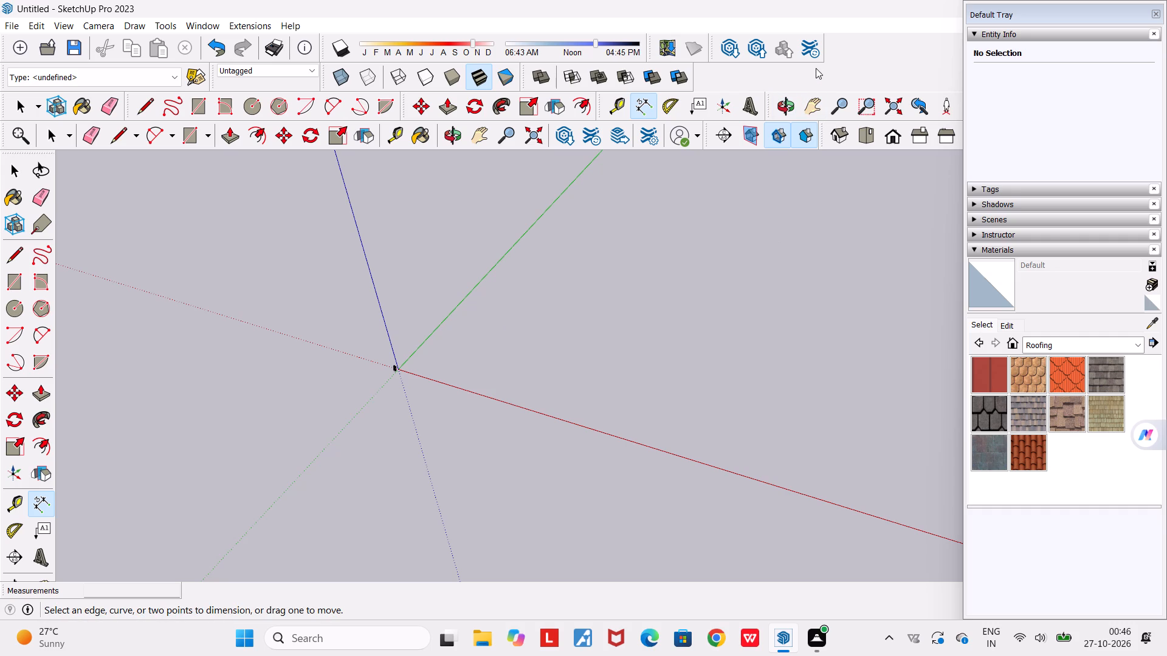
# Start a new model from the Architectural Millimeters template, discarding the changes to the untitled model.
pyautogui.click(8, 22)
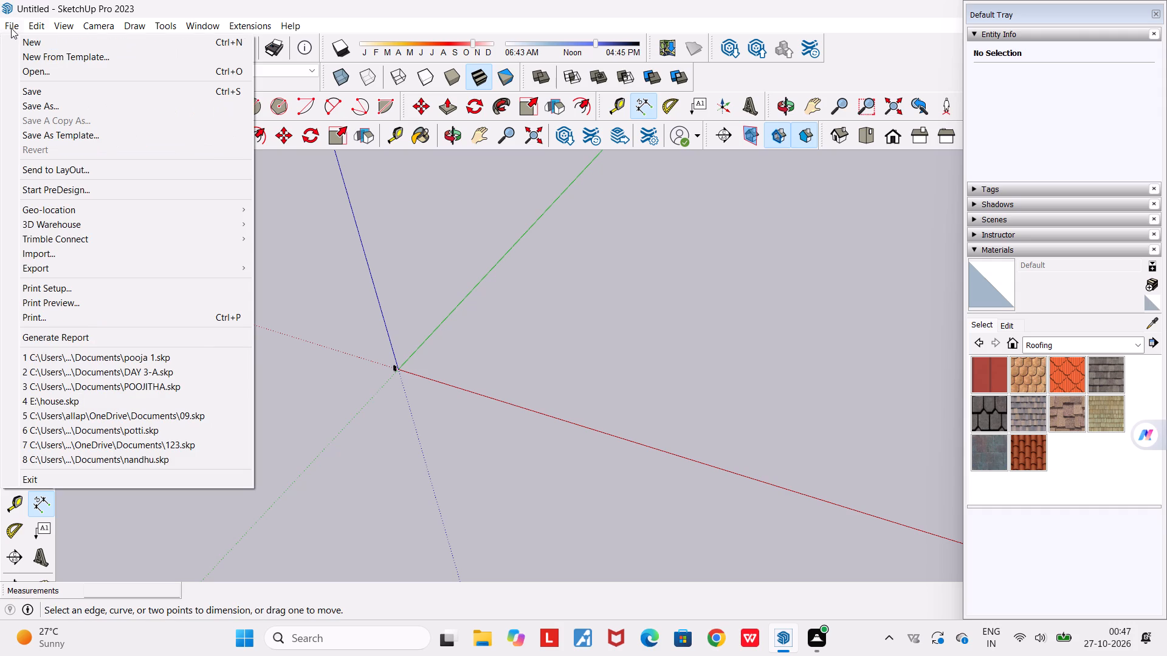
pyautogui.click(41, 63)
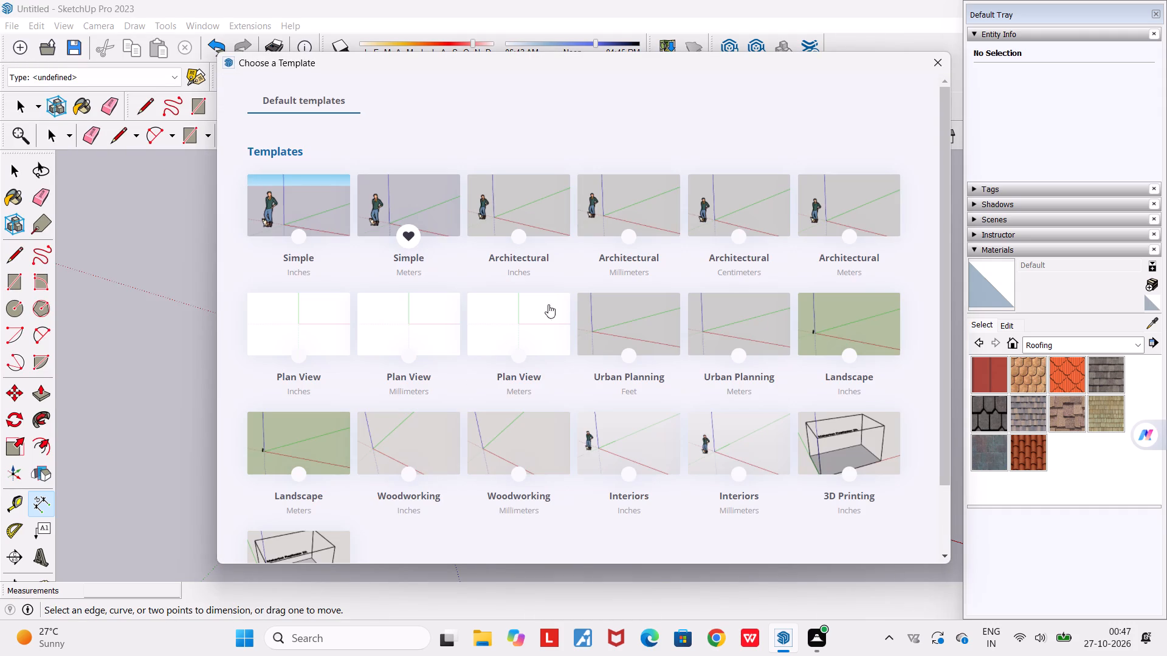
pyautogui.click(638, 212)
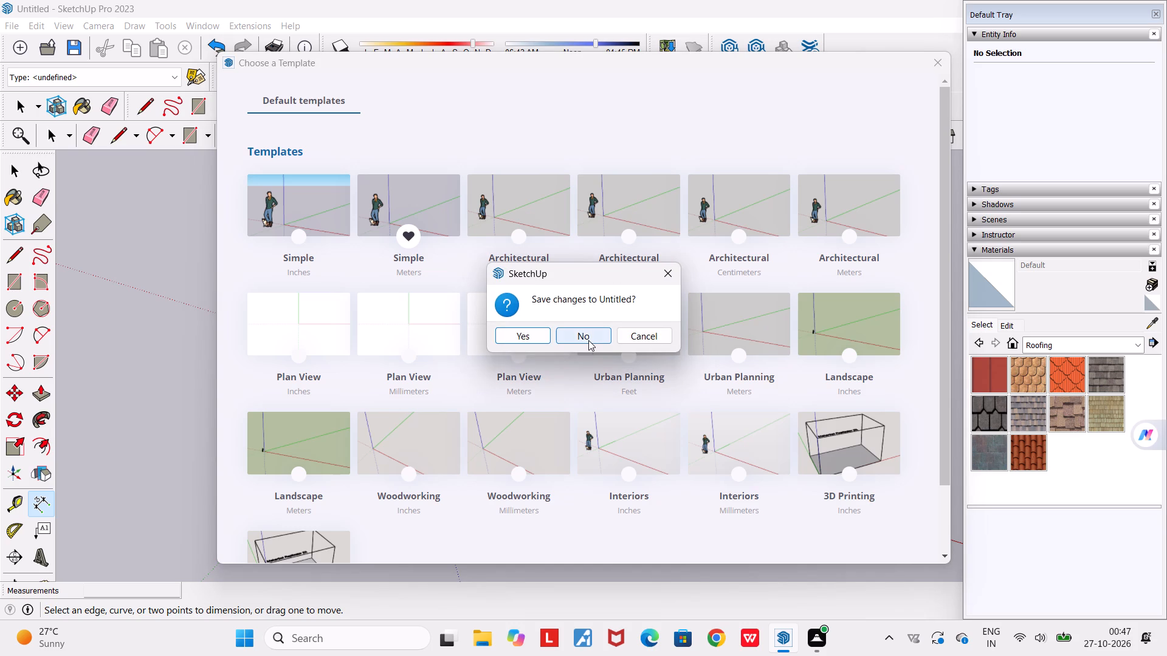
pyautogui.click(588, 339)
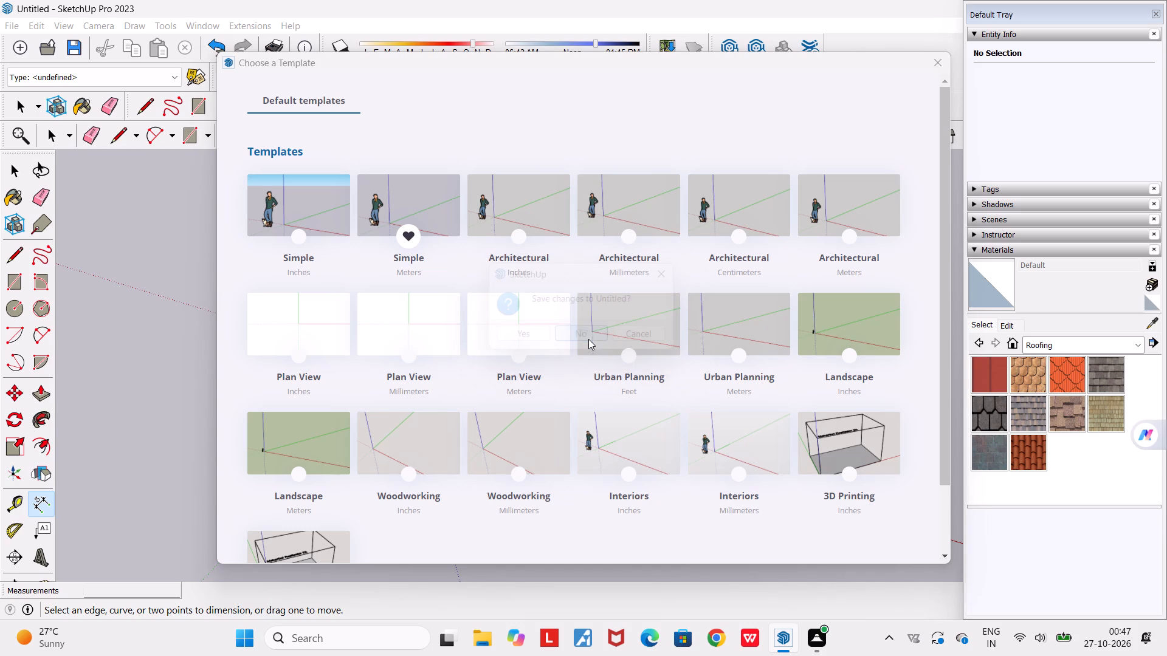
# In top view, draw a 7600 mm by 8600 mm rectangle with its first corner at the origin.
pyautogui.scroll(-3, 577, 337)
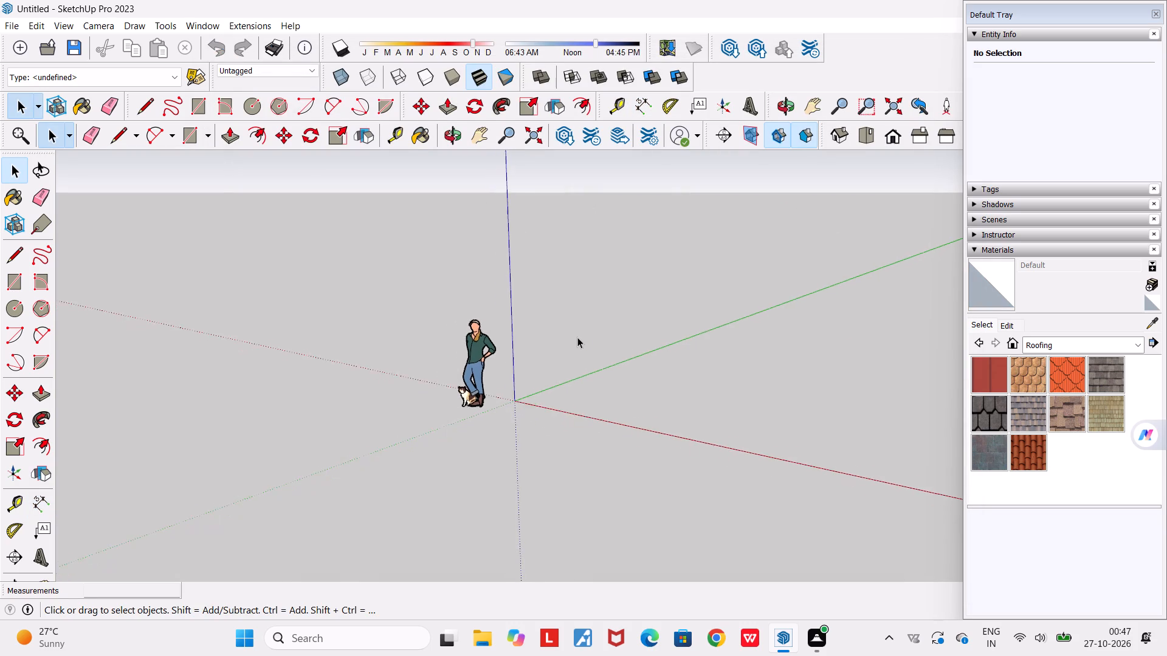
pyautogui.scroll(-3, 577, 337)
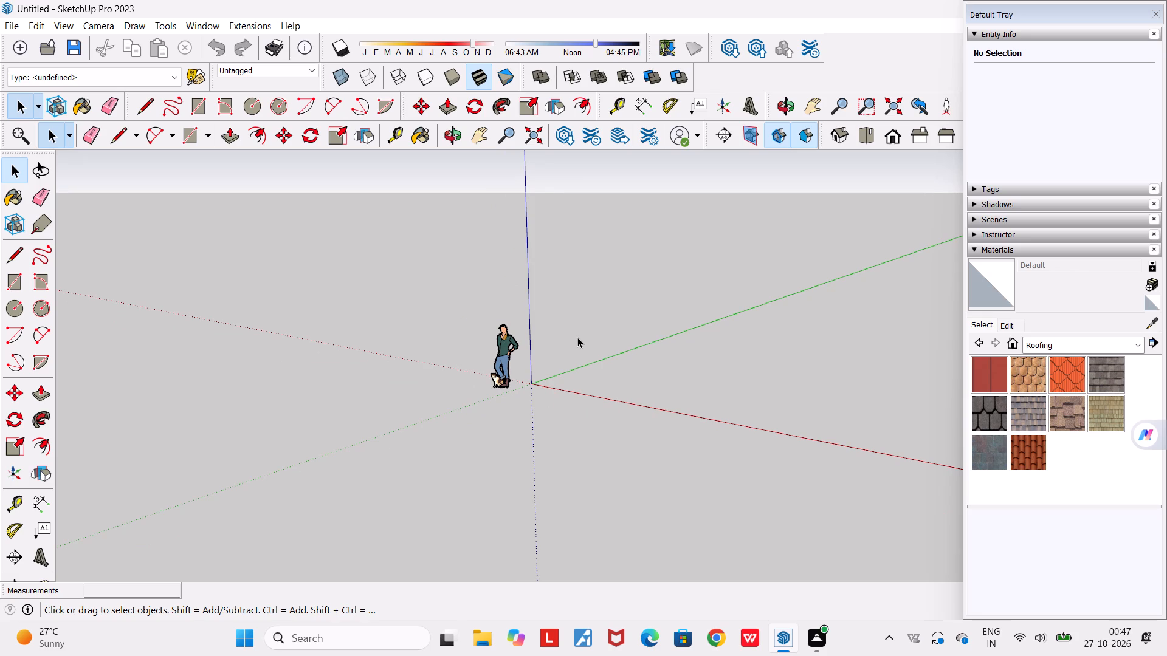
pyautogui.scroll(-6, 577, 337)
pyautogui.click(873, 138)
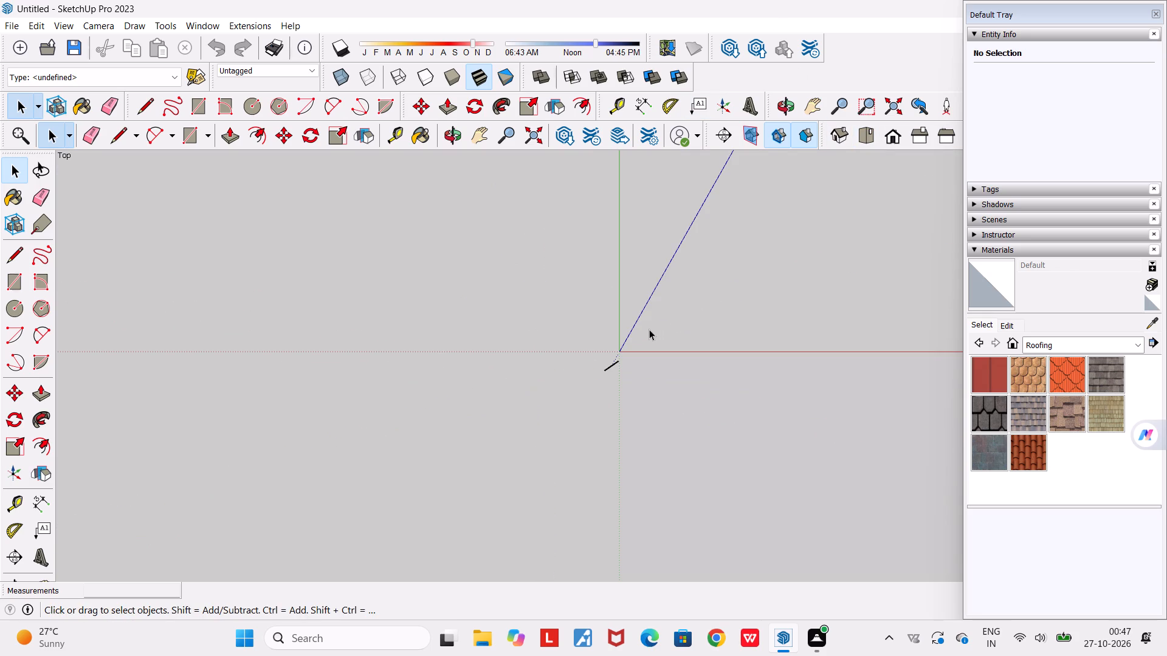
pyautogui.click(859, 135)
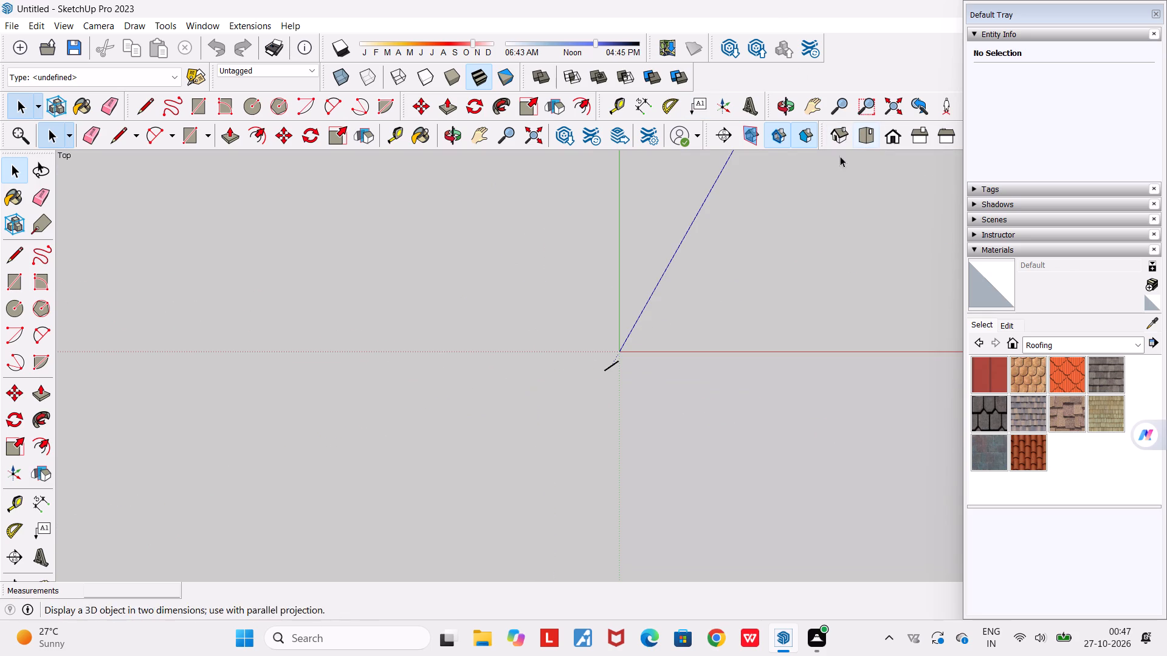
pyautogui.click(839, 138)
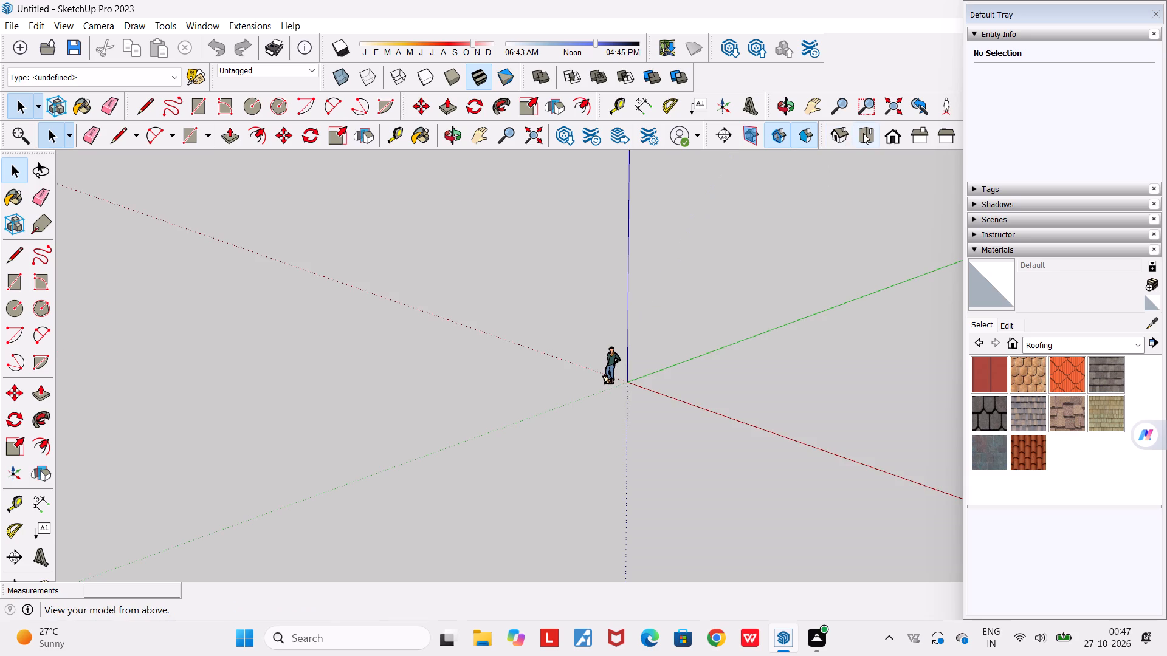
pyautogui.click(863, 133)
pyautogui.scroll(2, 653, 332)
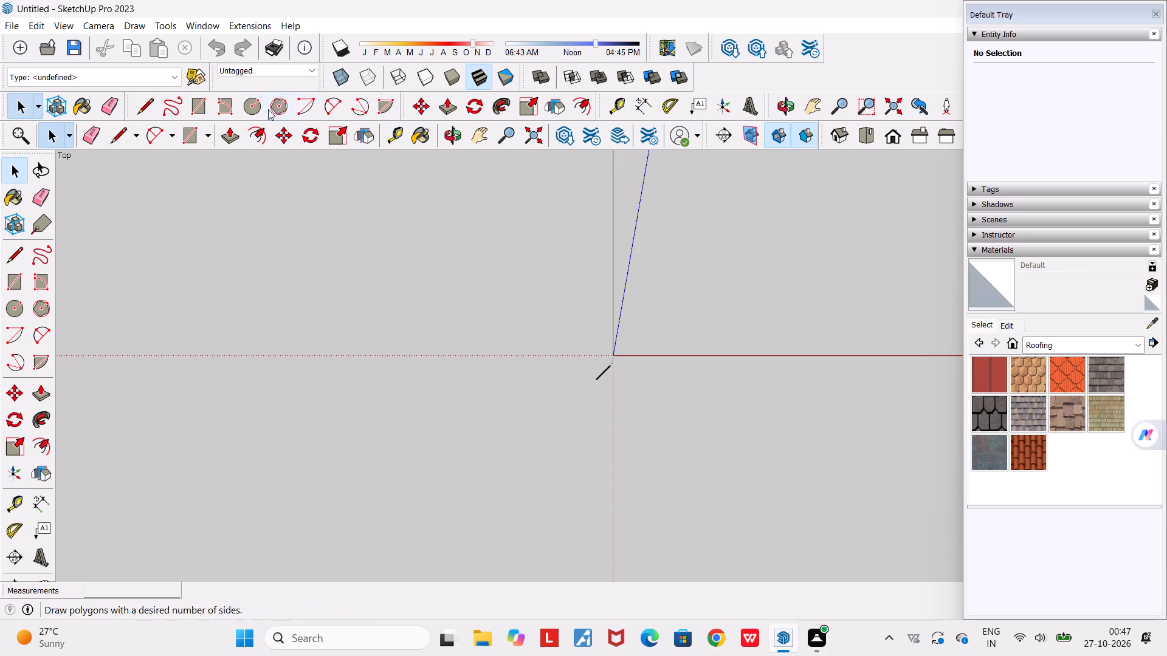
pyautogui.click(201, 109)
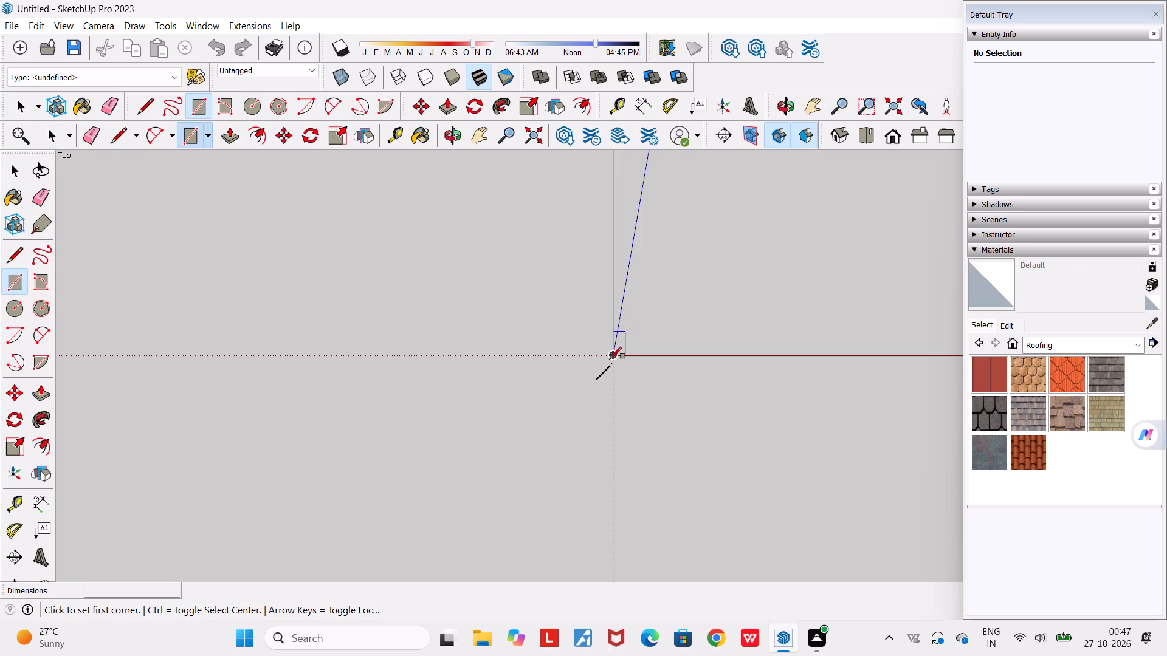
pyautogui.click(612, 355)
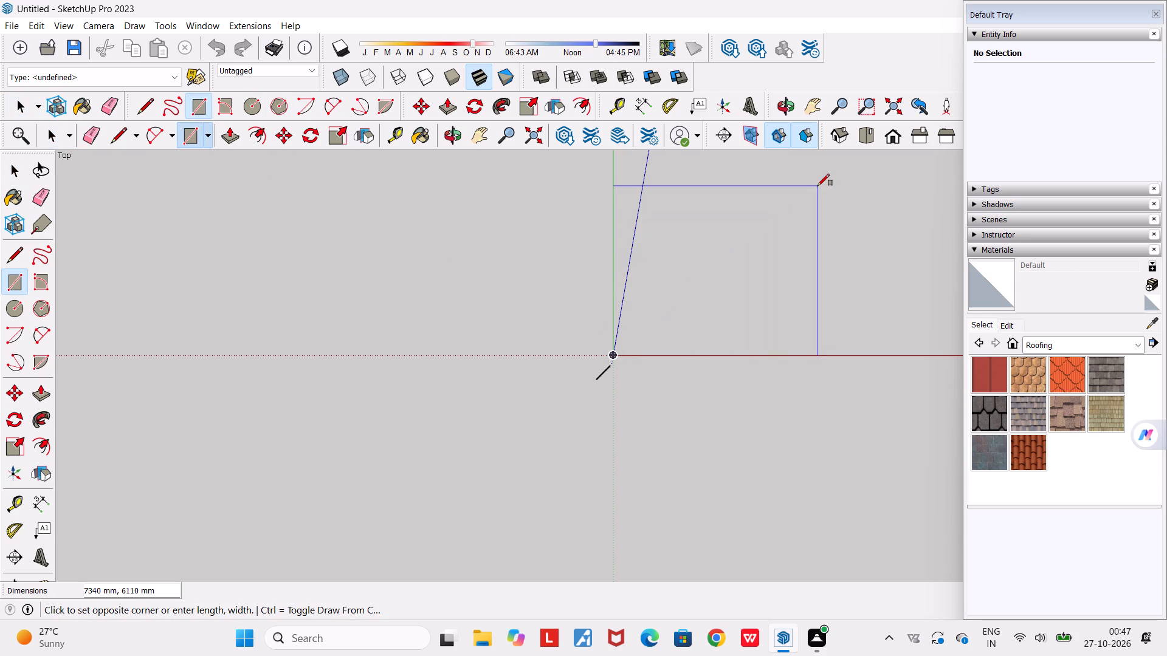
pyautogui.write('76')
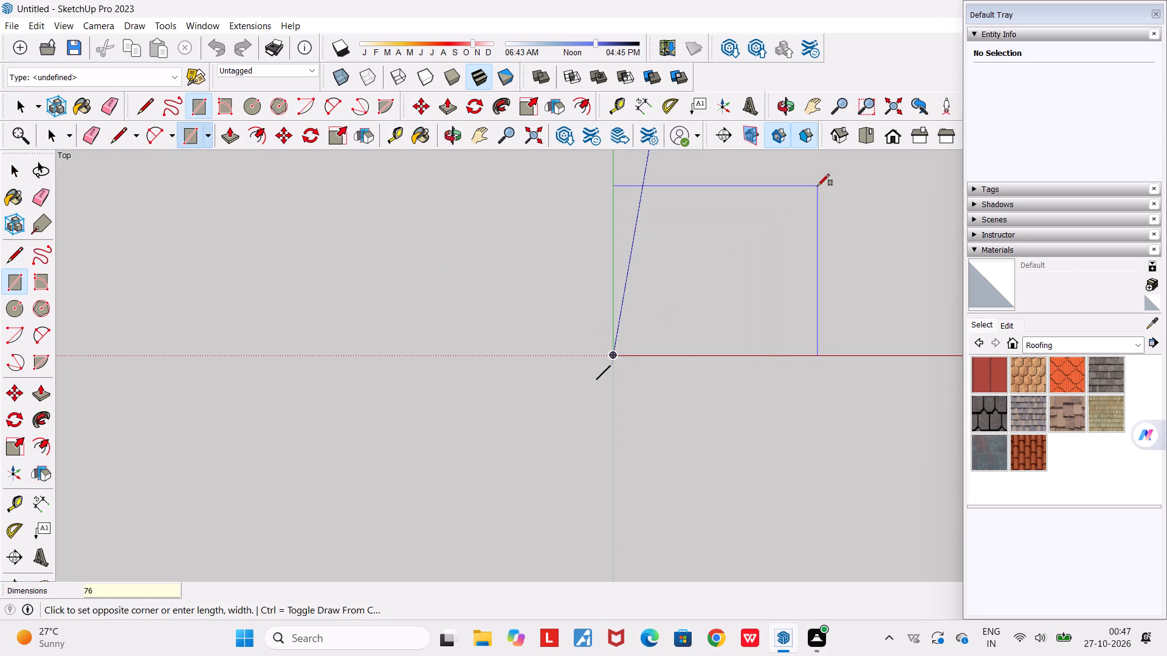
pyautogui.write('00,')
pyautogui.write('8600')
pyautogui.press('Return')
# Inspect the drawn rectangle from several angles.
pyautogui.scroll(-9, 818, 186)
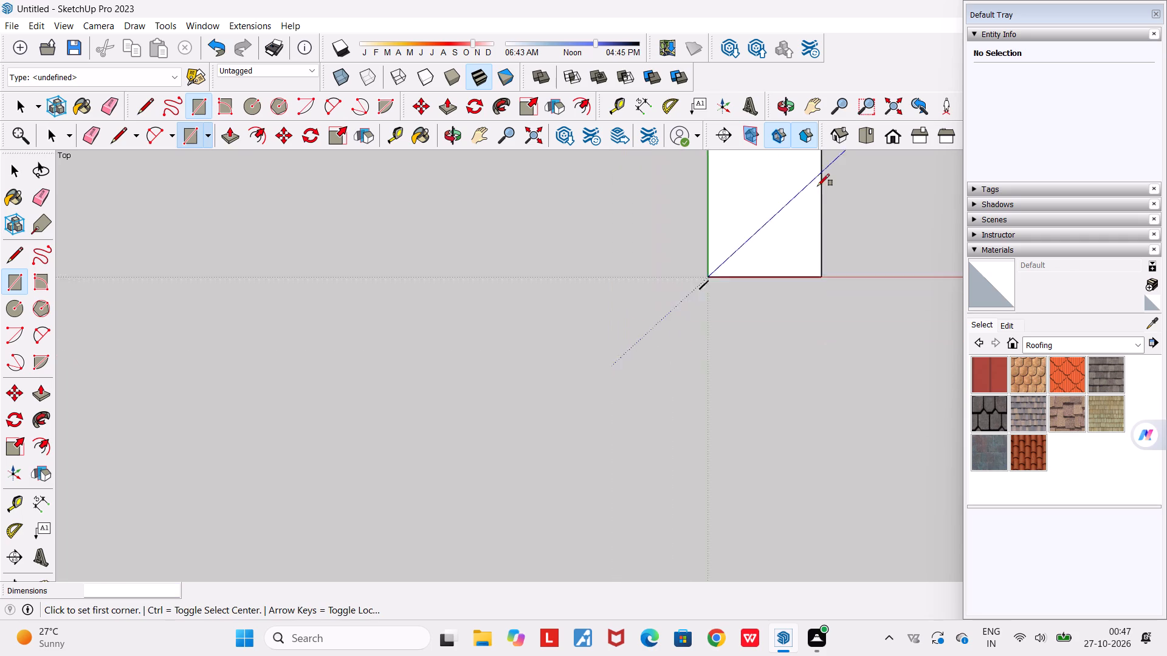
pyautogui.scroll(-2, 818, 186)
pyautogui.moveTo(827, 242); pyautogui.dragTo(761, 132, button='middle')
pyautogui.scroll(-5, 761, 132)
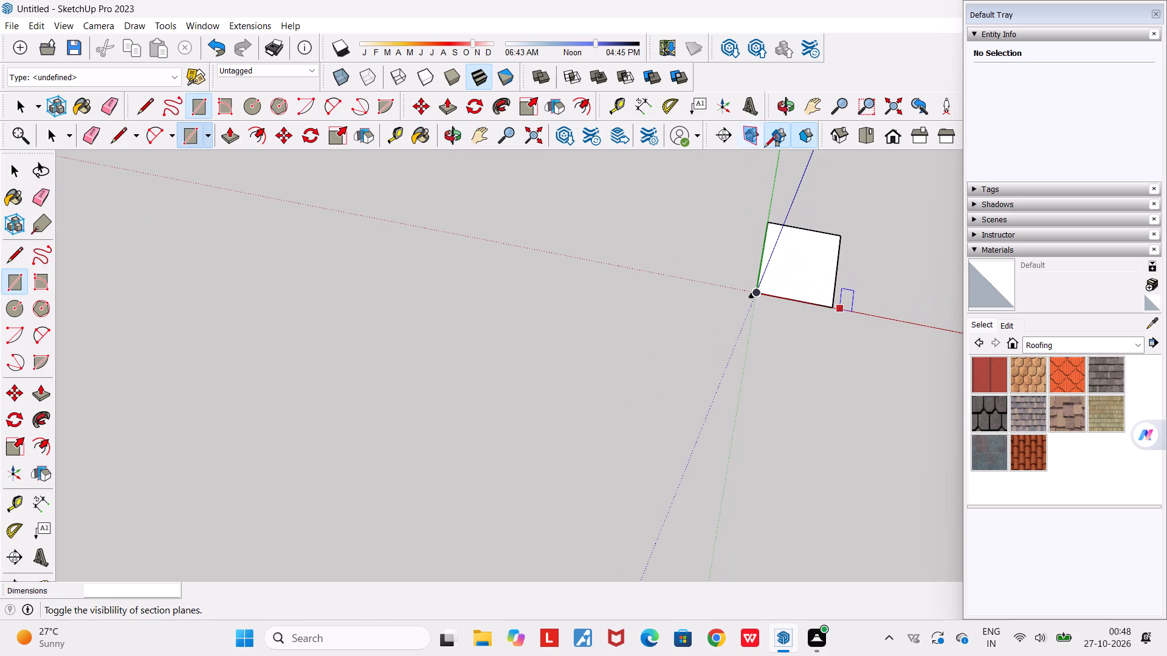
pyautogui.moveTo(797, 362); pyautogui.dragTo(746, 237, button='middle')
pyautogui.scroll(-5, 746, 237)
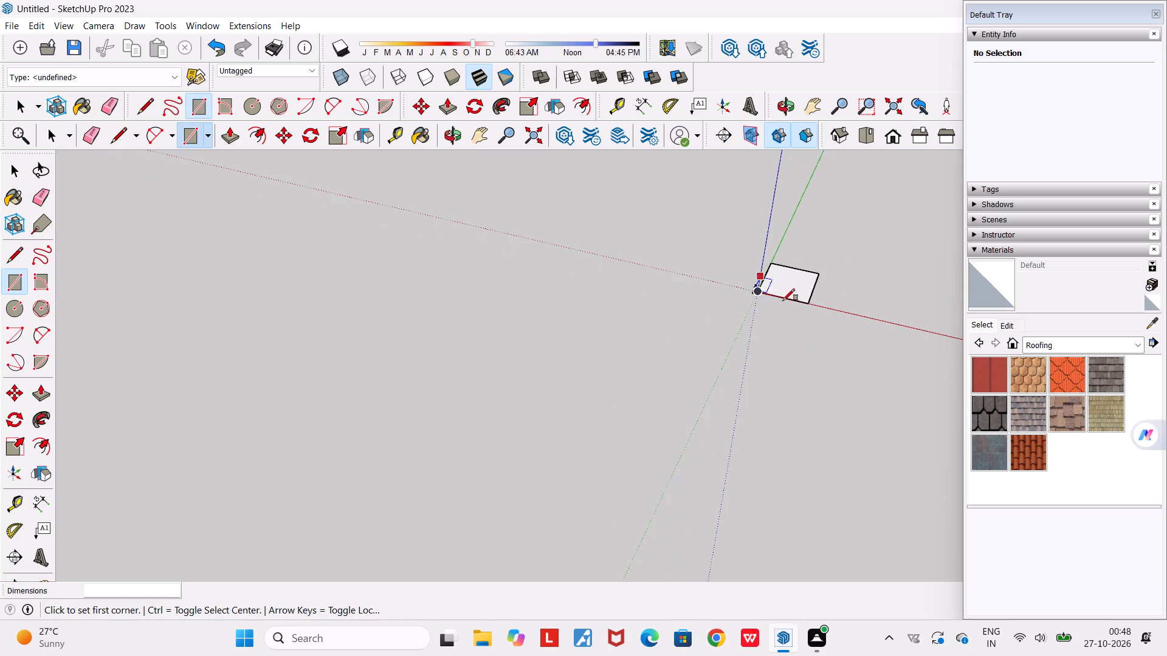
pyautogui.moveTo(796, 330); pyautogui.dragTo(975, 417, button='middle')
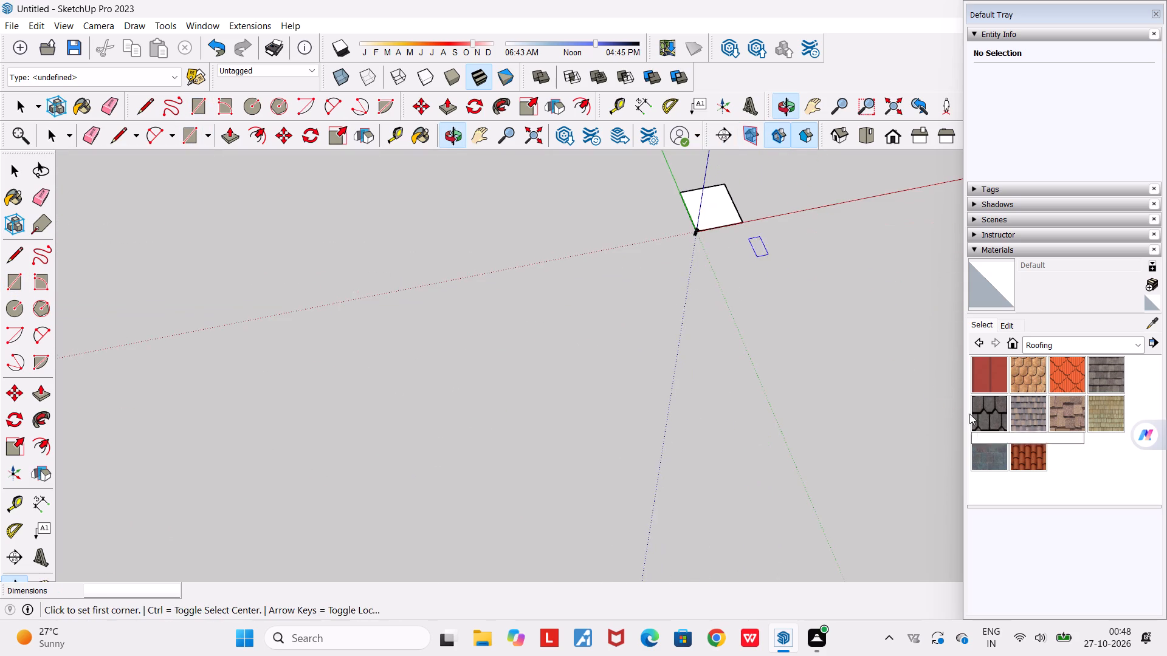
pyautogui.moveTo(780, 315); pyautogui.dragTo(557, 333, button='middle')
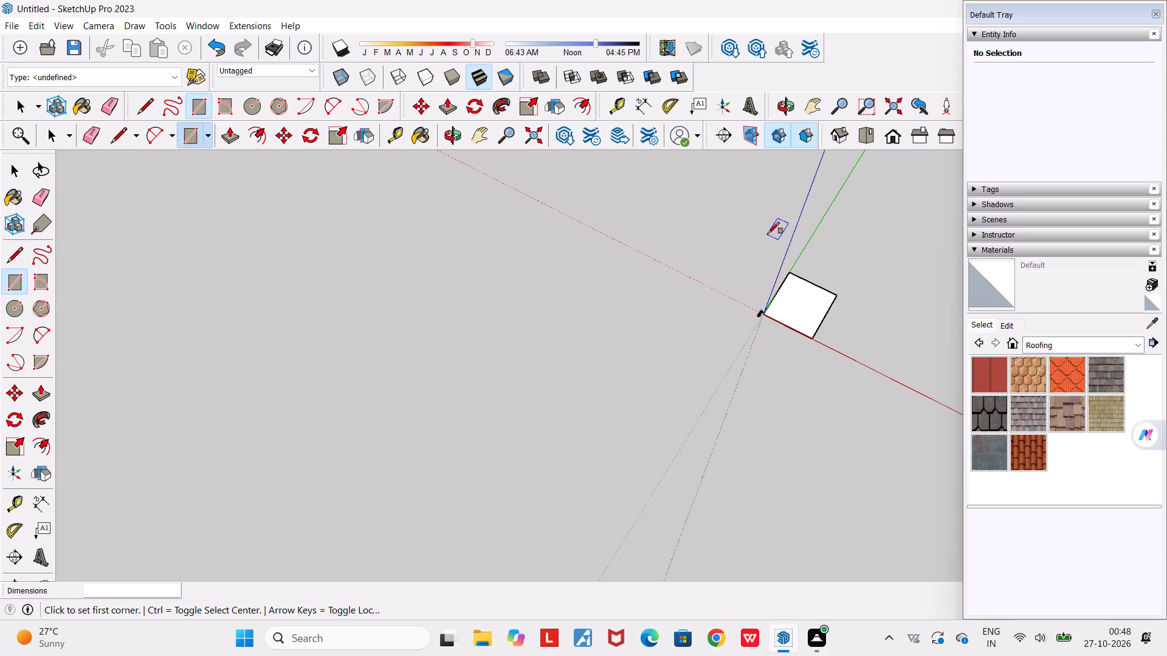
pyautogui.press('space')
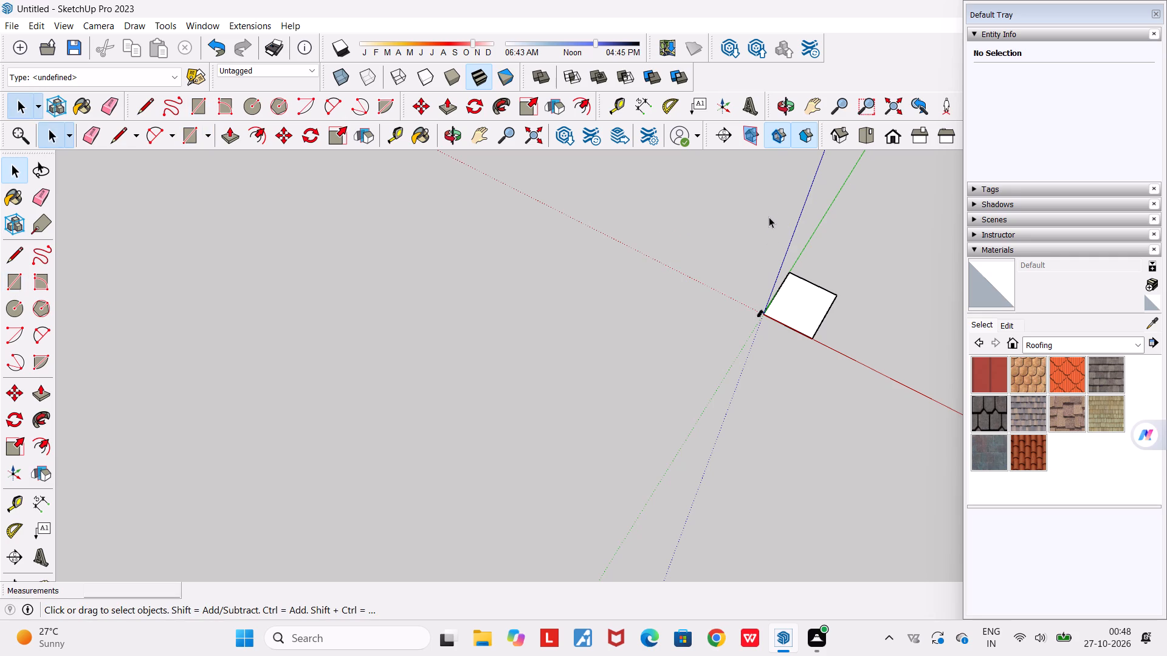
# Return to the top view and switch the camera to Parallel Projection, with the rectangle enlarged.
pyautogui.click(865, 132)
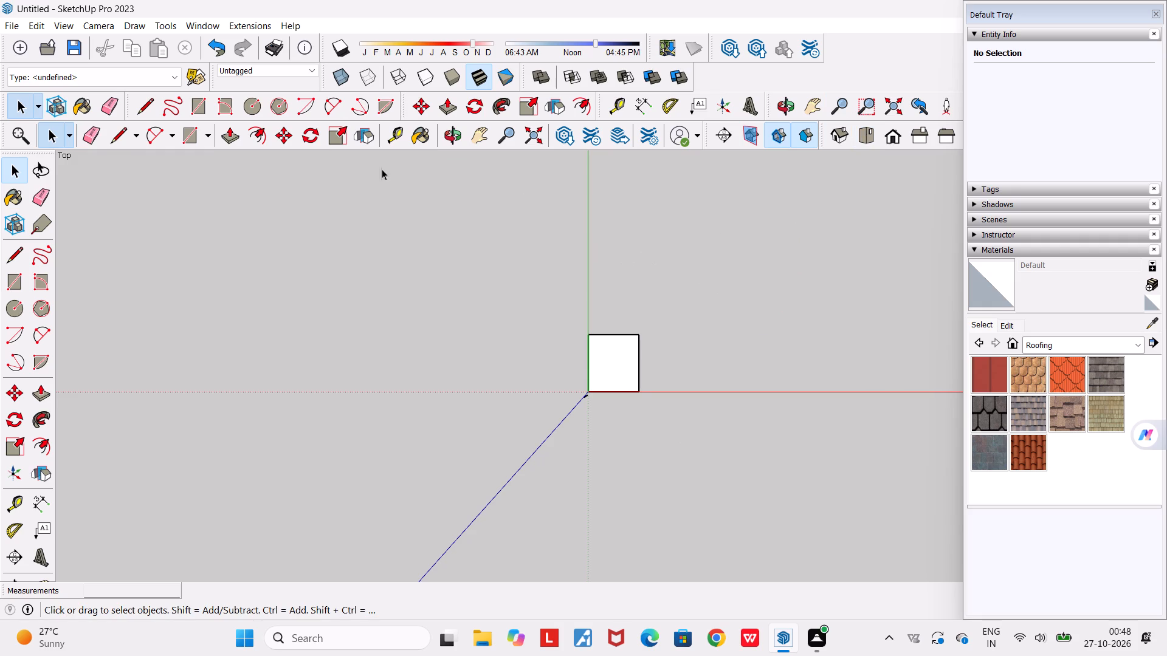
pyautogui.click(109, 23)
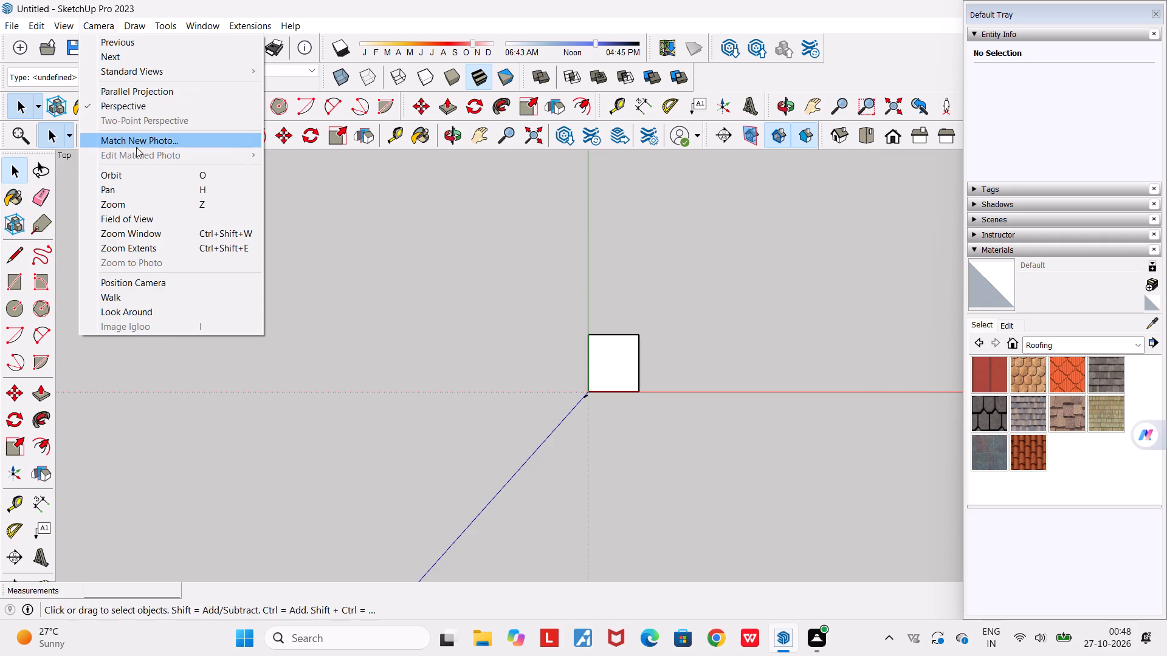
pyautogui.click(169, 91)
pyautogui.scroll(4, 601, 390)
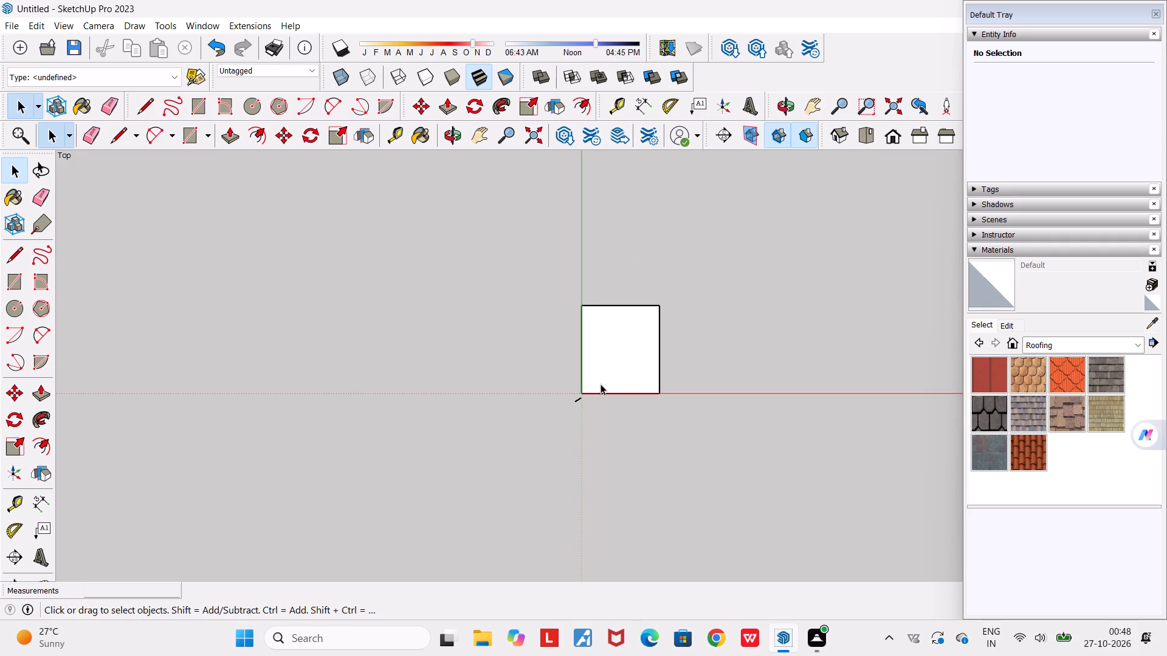
pyautogui.scroll(6, 601, 384)
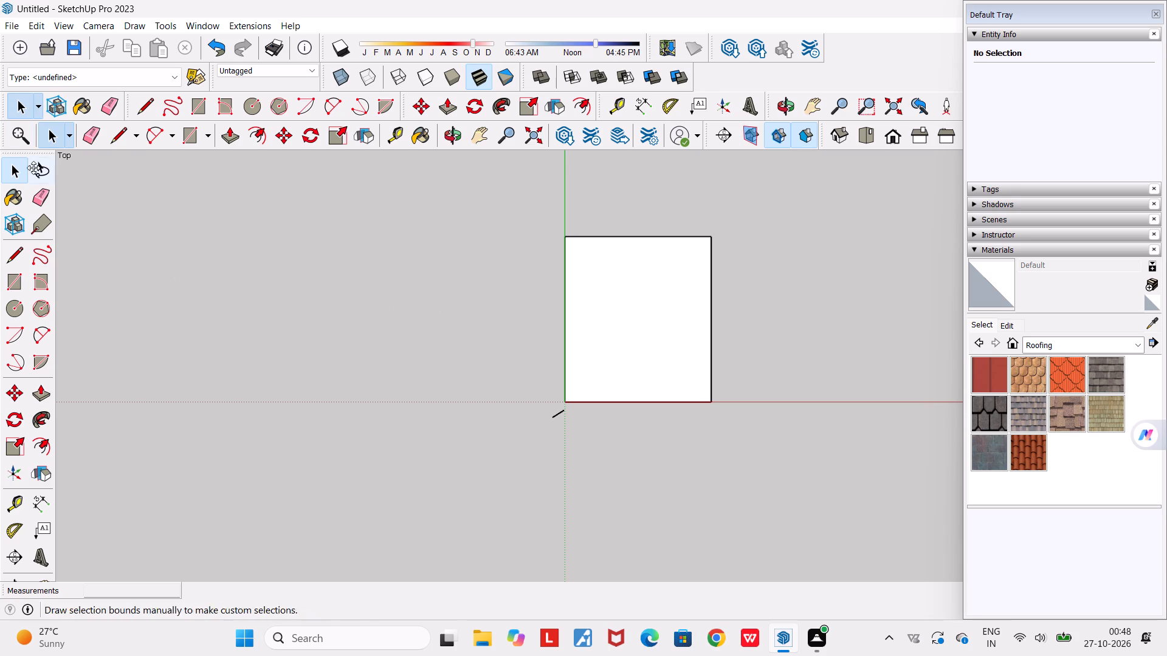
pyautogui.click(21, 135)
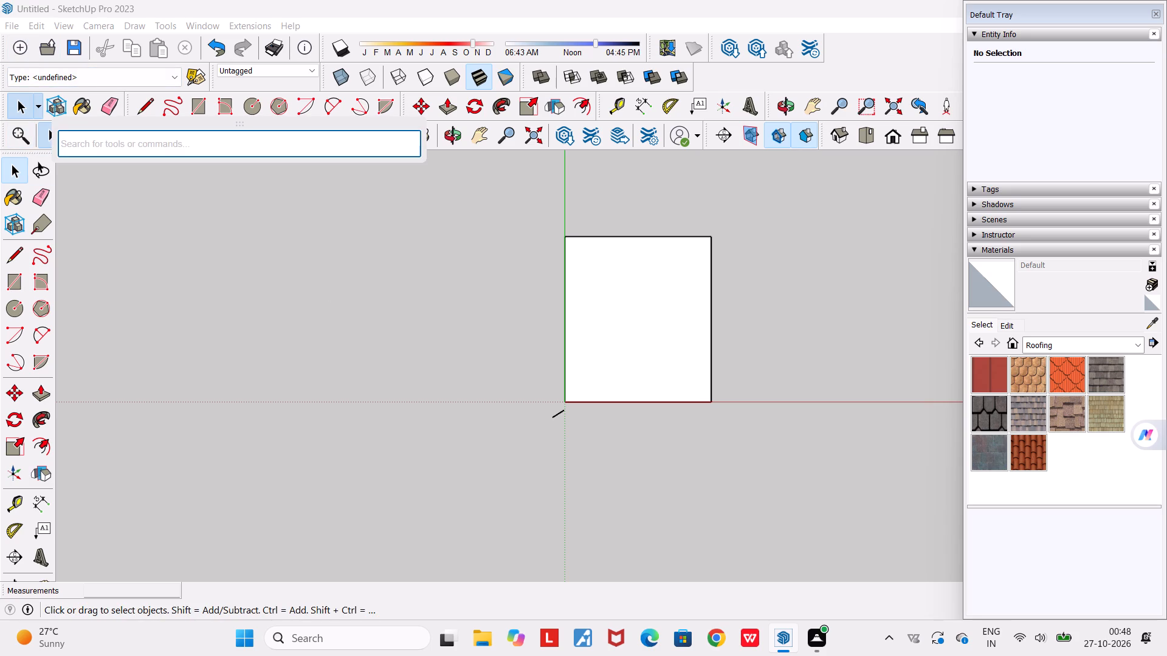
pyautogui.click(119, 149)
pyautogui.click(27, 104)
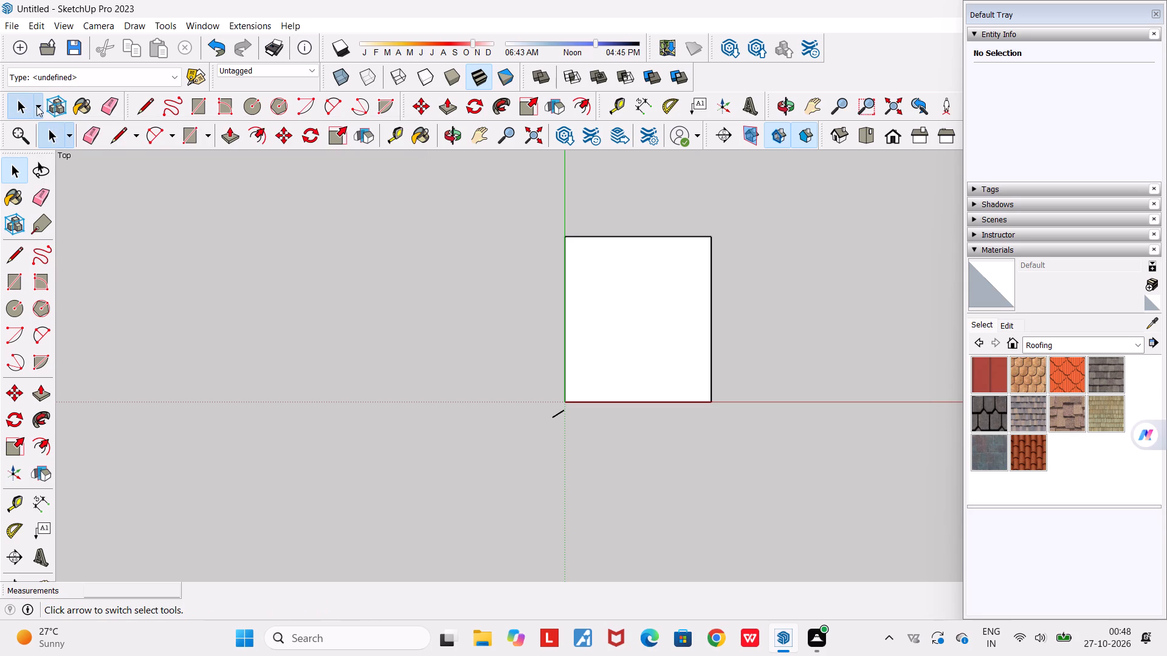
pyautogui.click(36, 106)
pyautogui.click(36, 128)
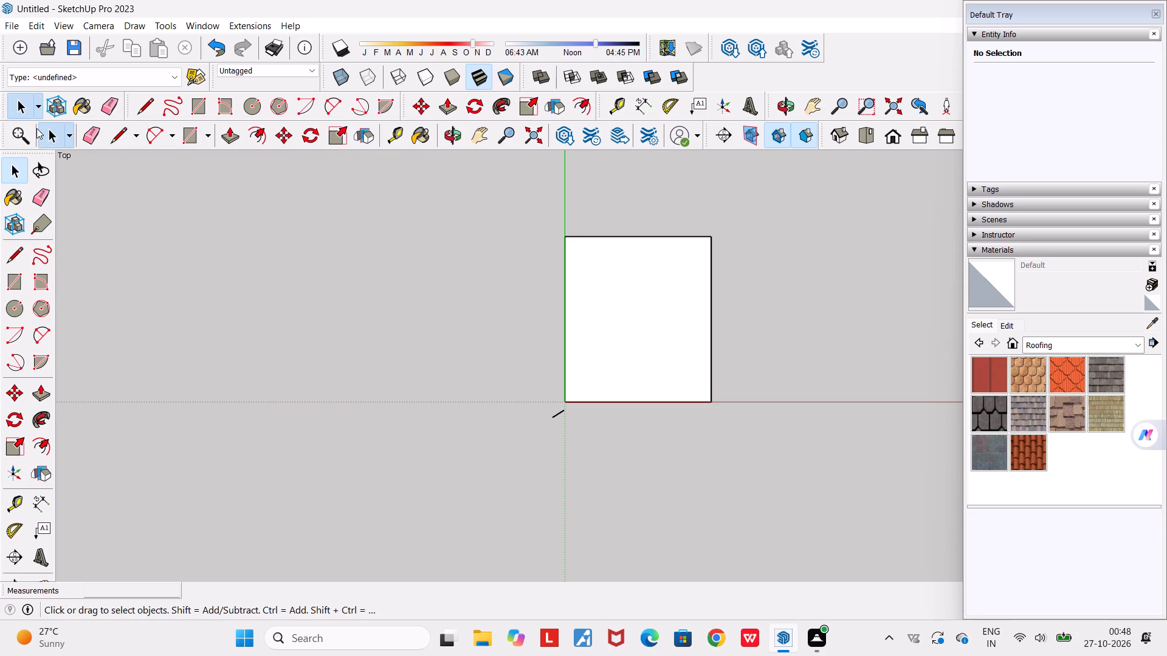
# Offset the rectangle's outline 300 mm inward, undoing the first freehand offset.
pyautogui.moveTo(495, 183); pyautogui.dragTo(856, 477)
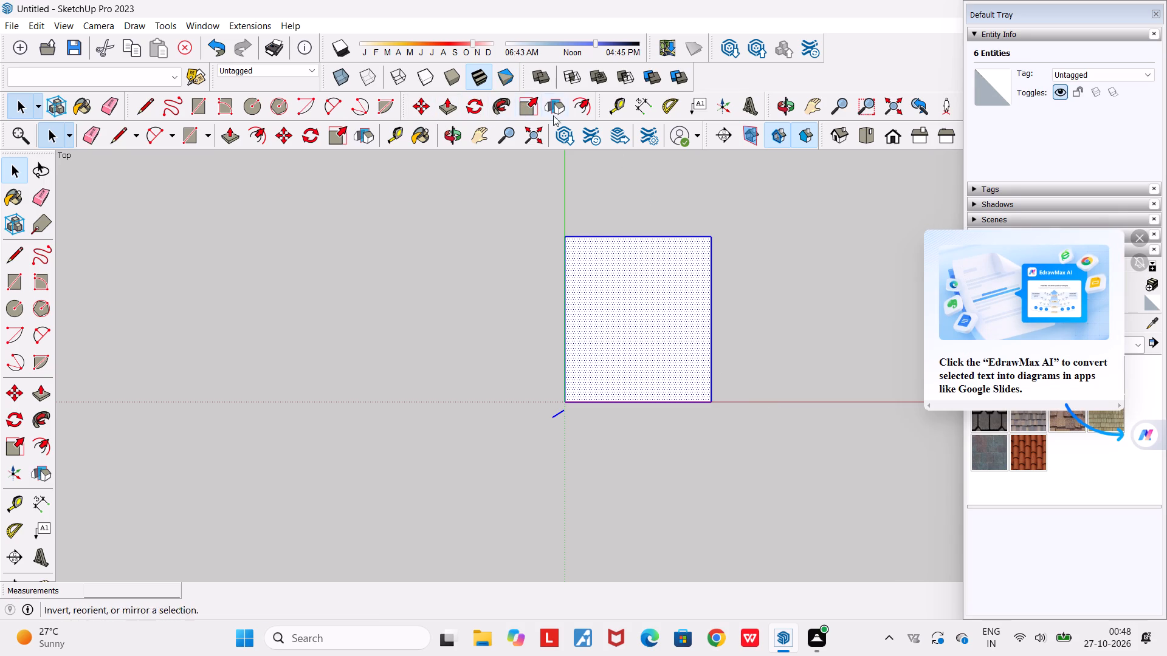
pyautogui.click(252, 133)
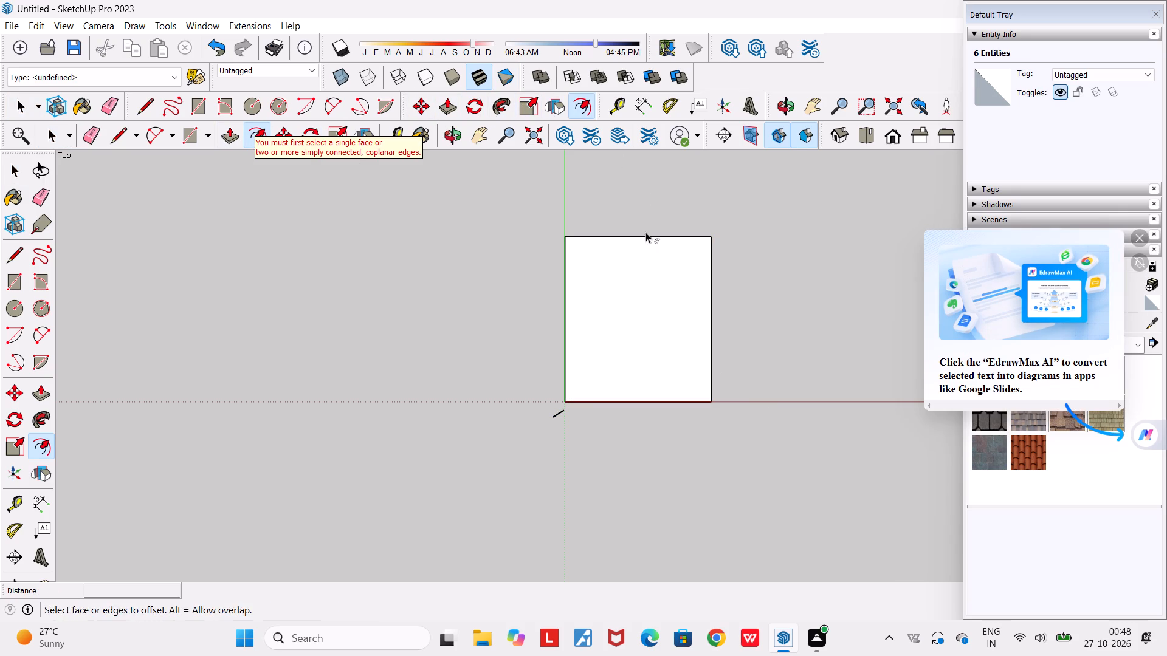
pyautogui.click(631, 247)
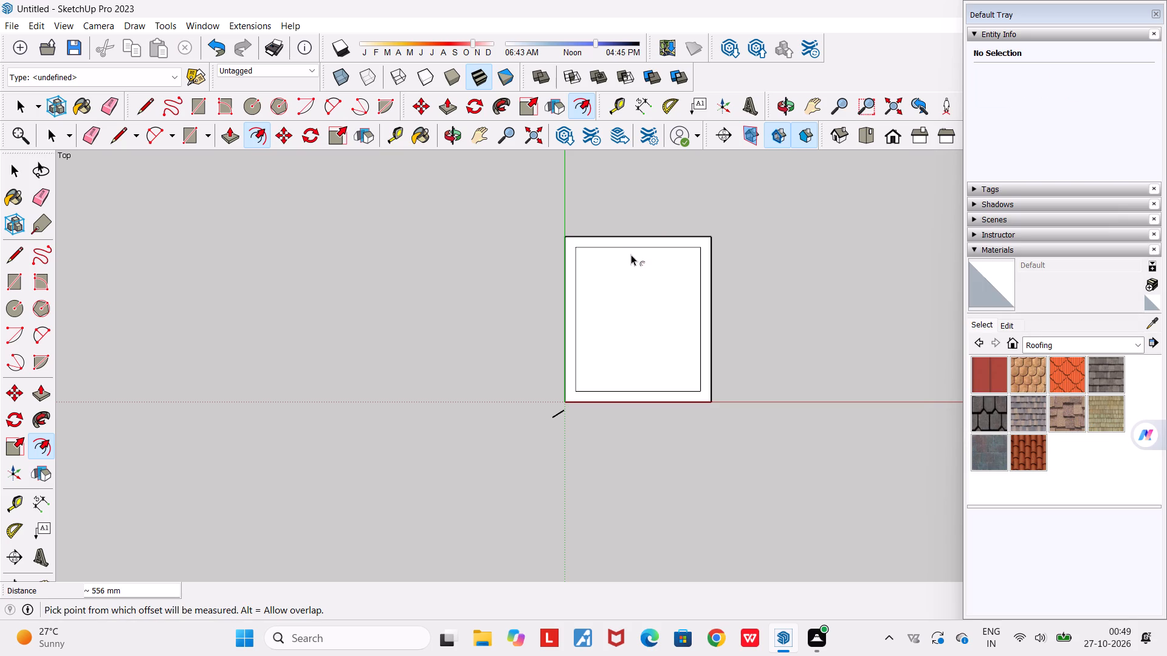
pyautogui.hotkey('ctrl', 'z')
pyautogui.click(633, 244)
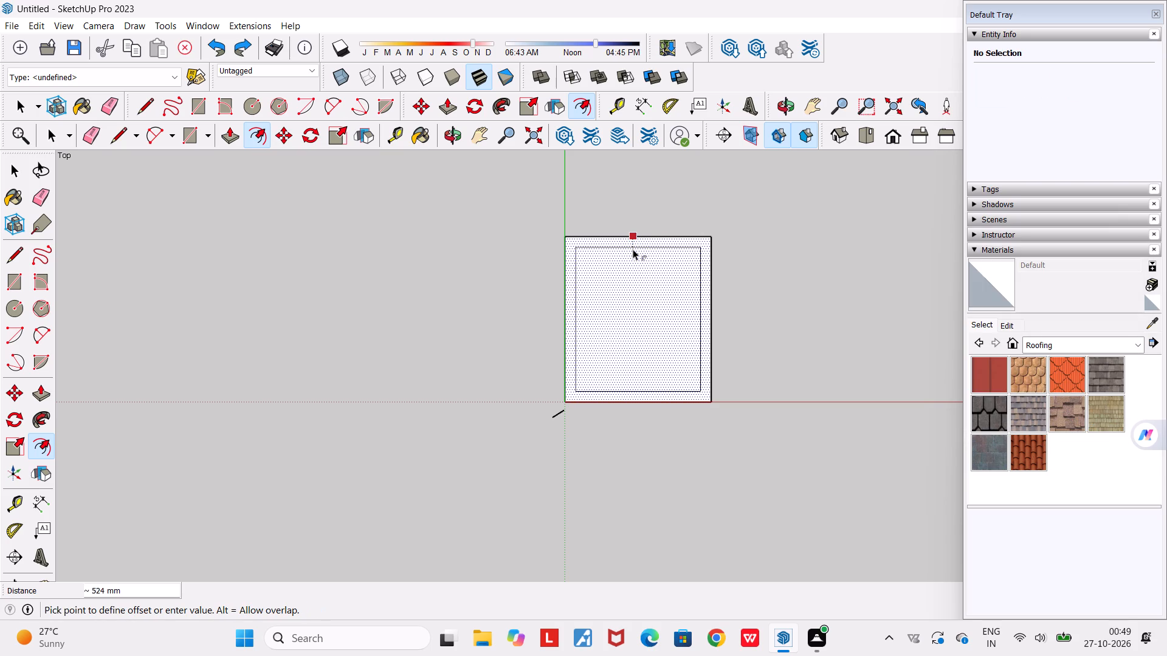
pyautogui.write('300')
pyautogui.press('Return')
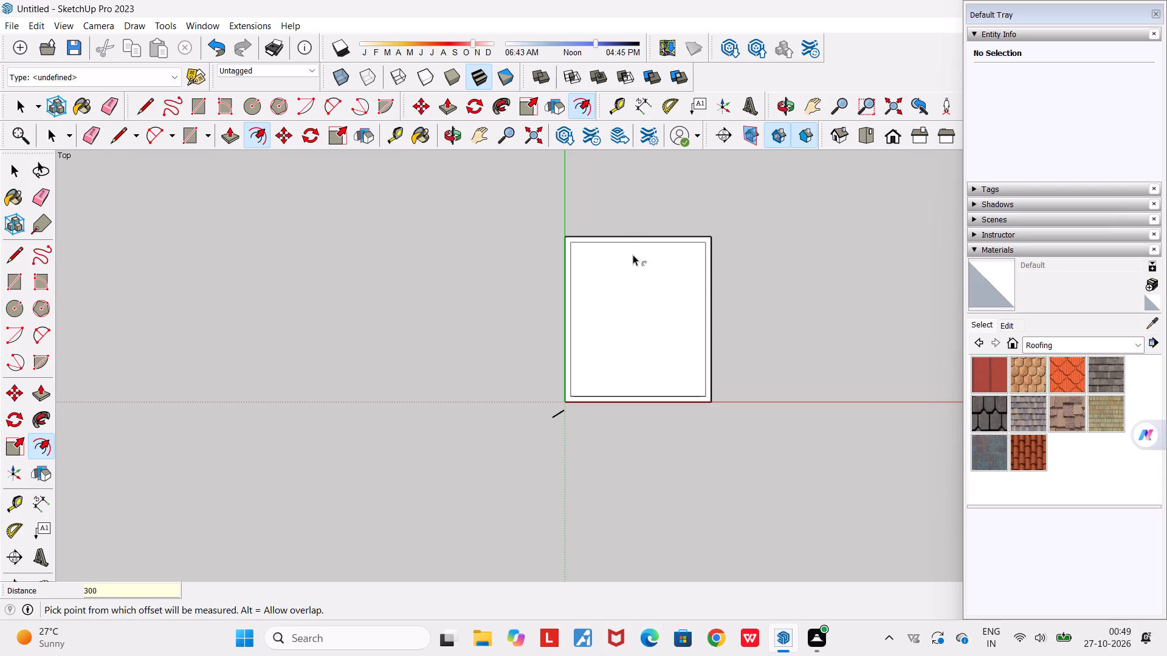
pyautogui.scroll(3, 625, 273)
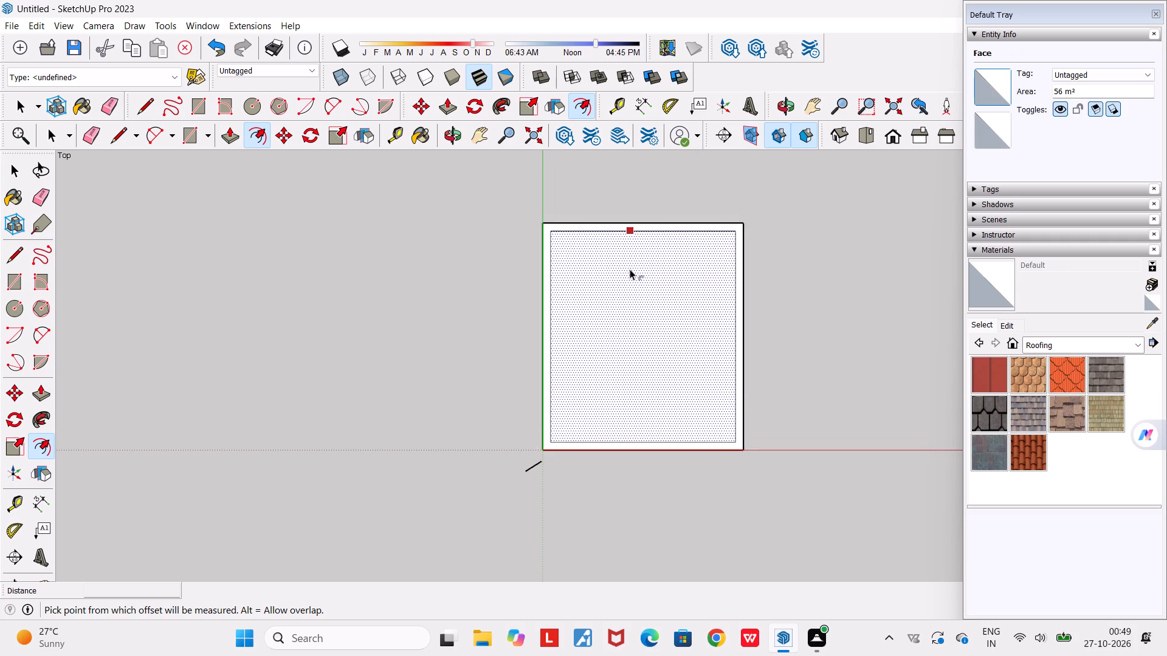
pyautogui.press('space')
pyautogui.scroll(3, 633, 266)
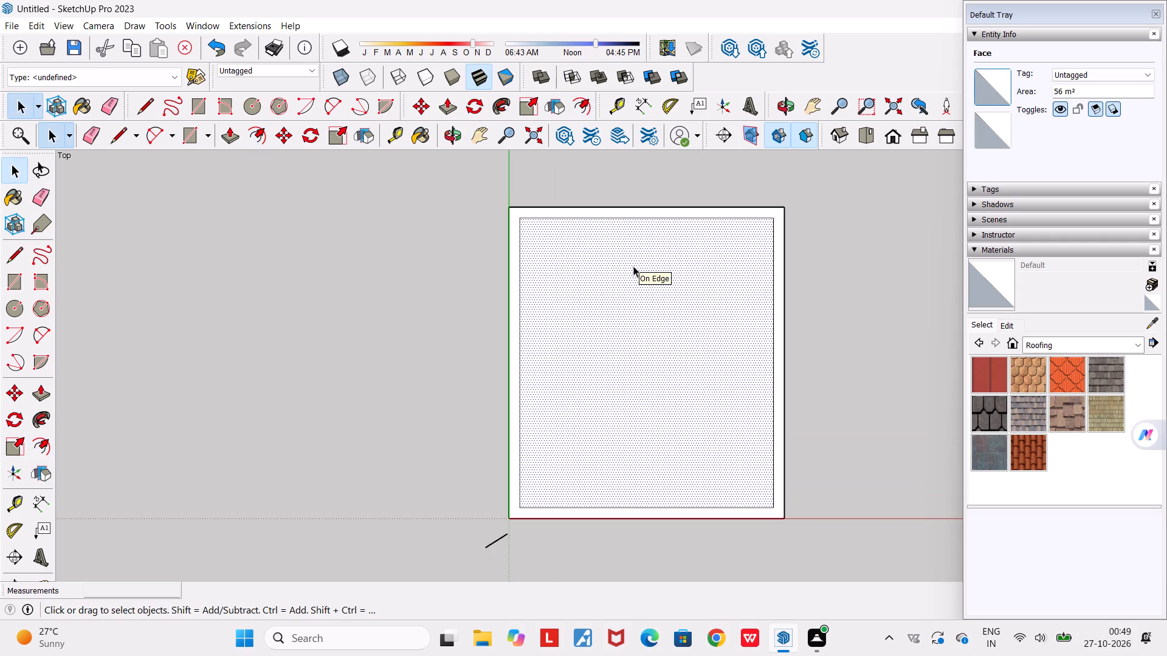
# Place a vertical guide 3000 mm inside the inner outline's left edge and a second guide 300 mm to its right.
pyautogui.press('Escape')
pyautogui.press('space')
pyautogui.click(648, 173)
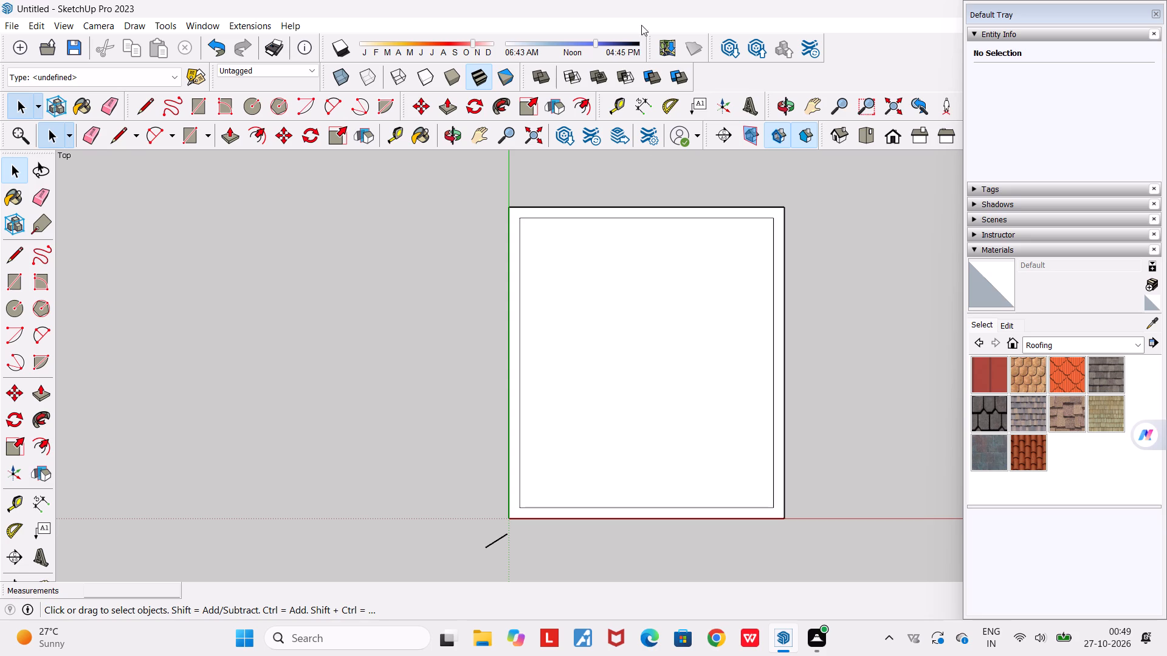
pyautogui.click(624, 103)
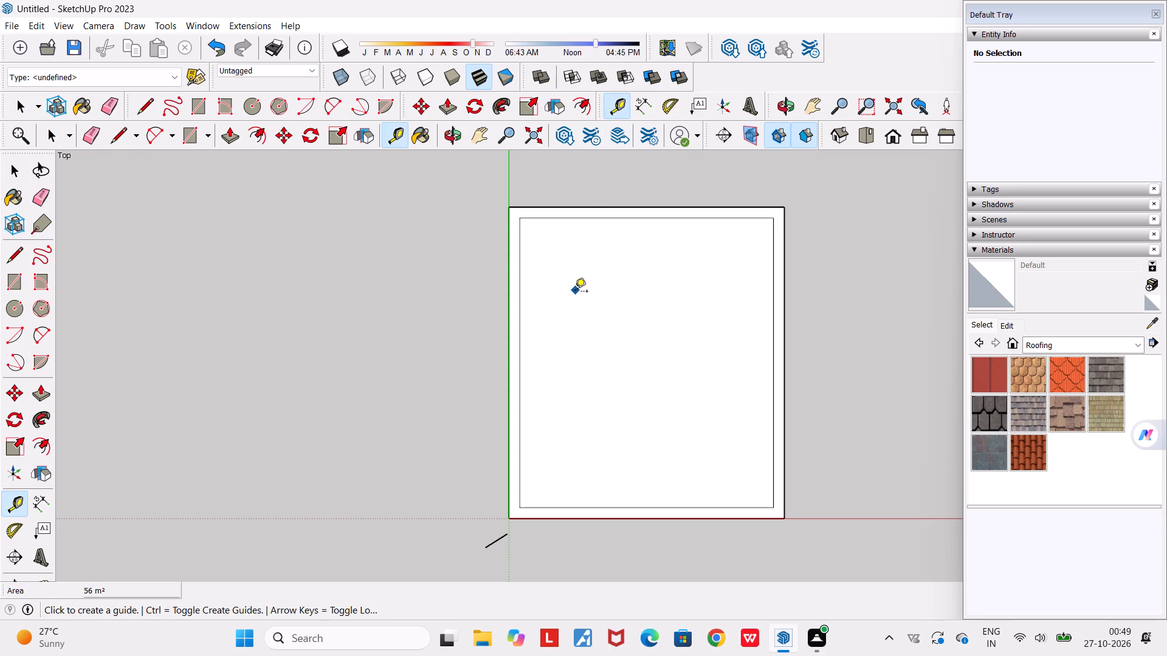
pyautogui.click(523, 295)
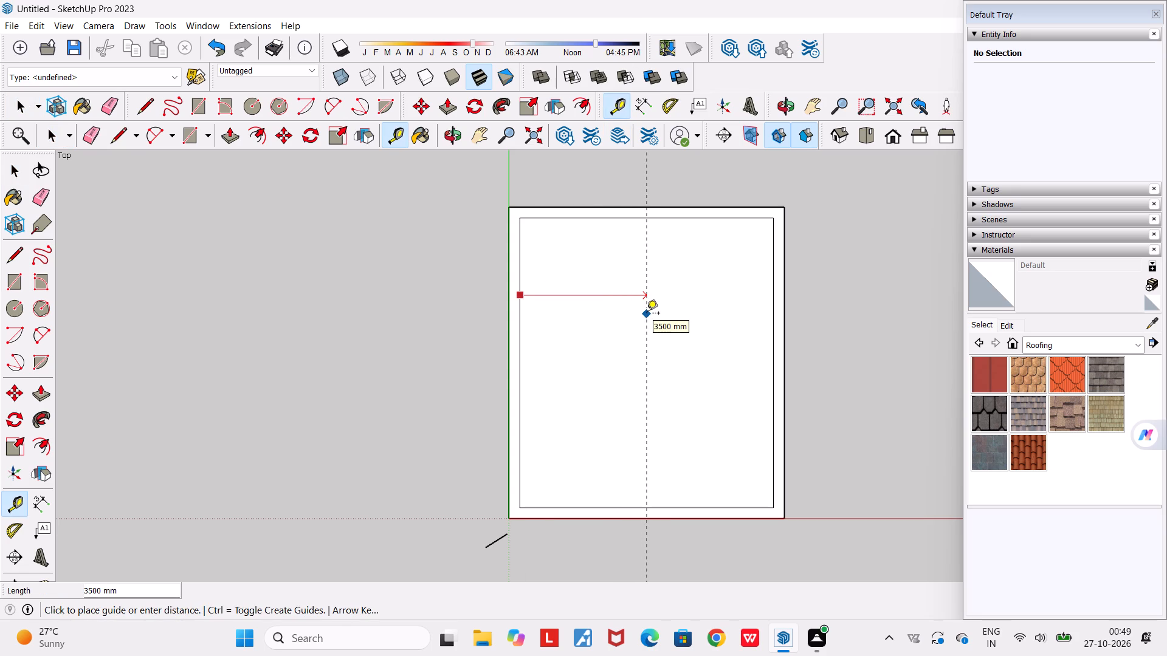
pyautogui.write('3000')
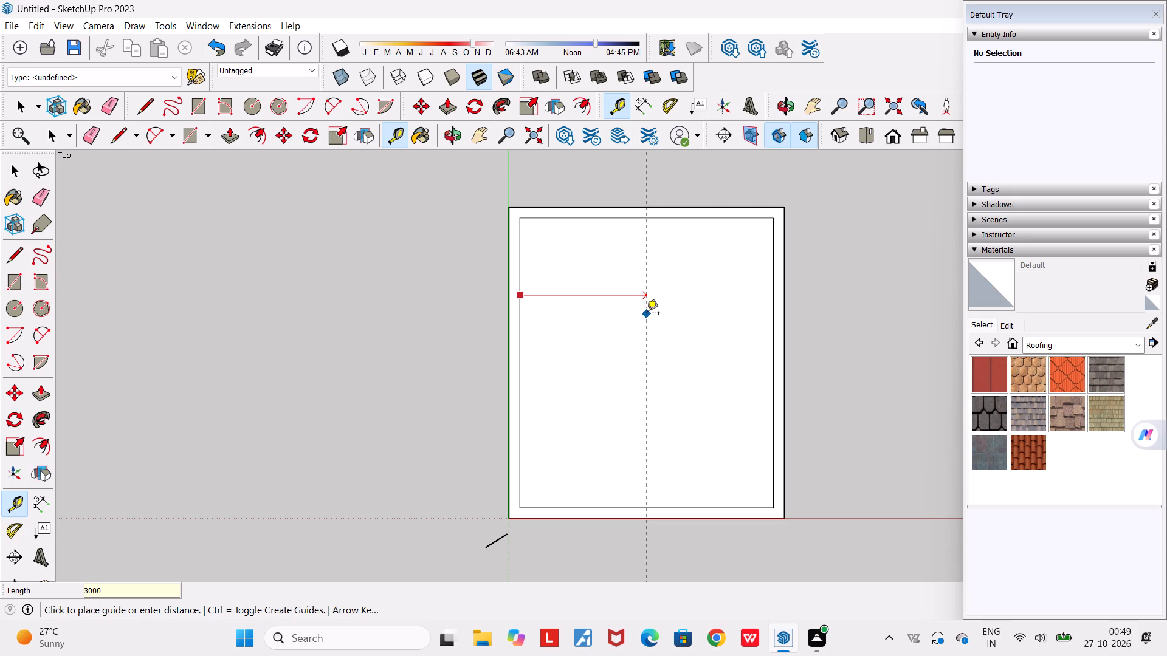
pyautogui.press('Return')
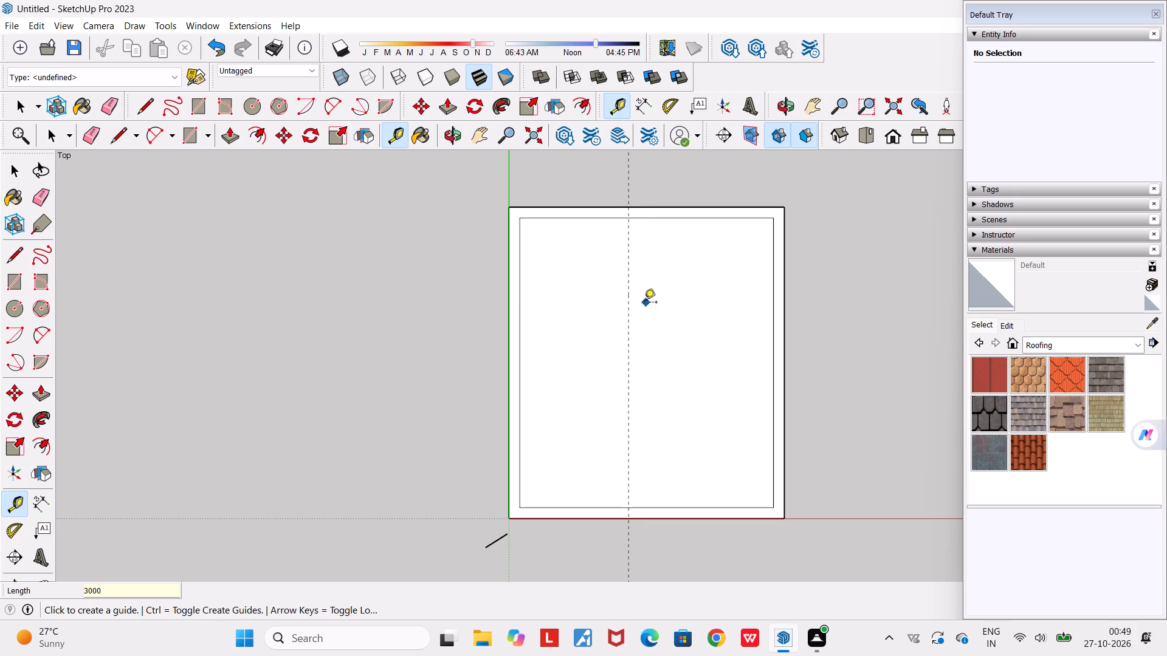
pyautogui.click(628, 269)
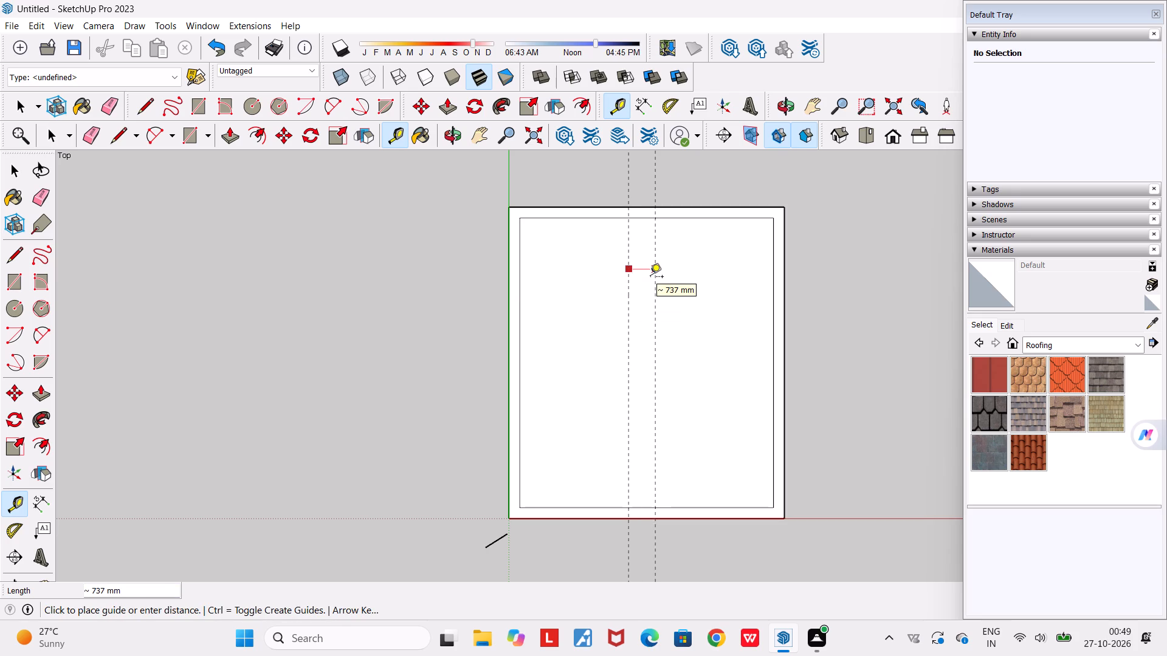
pyautogui.write('300')
pyautogui.press('Return')
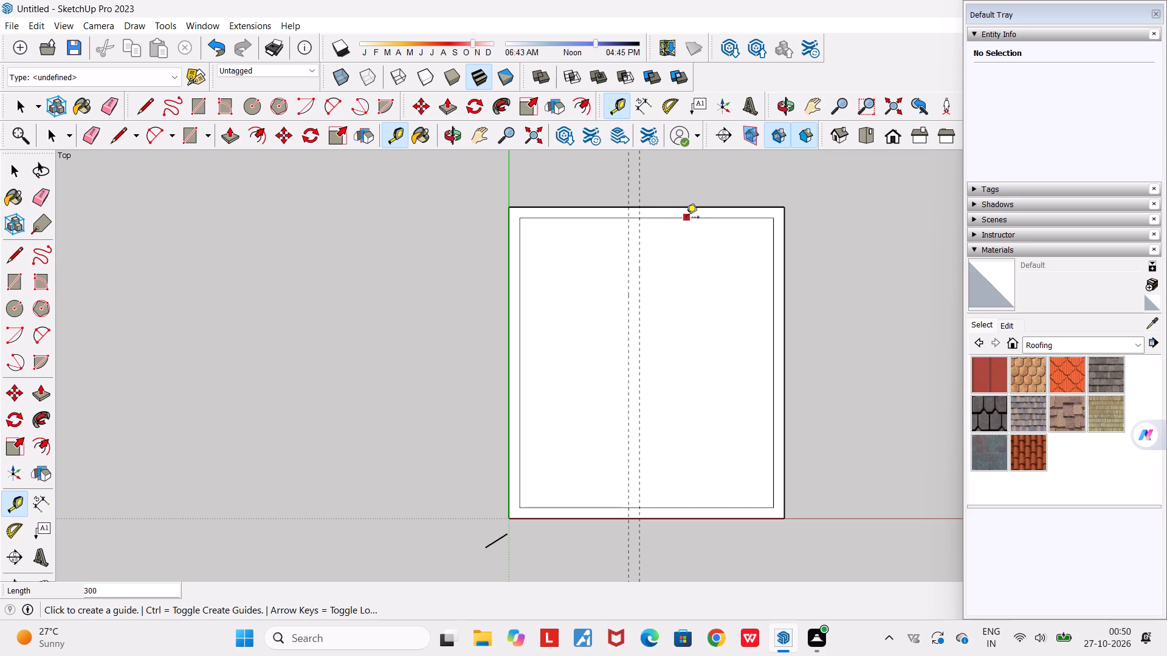
# Place a horizontal guide 1000 mm above the inner outline's bottom edge and a second guide 300 mm above it.
pyautogui.click(706, 504)
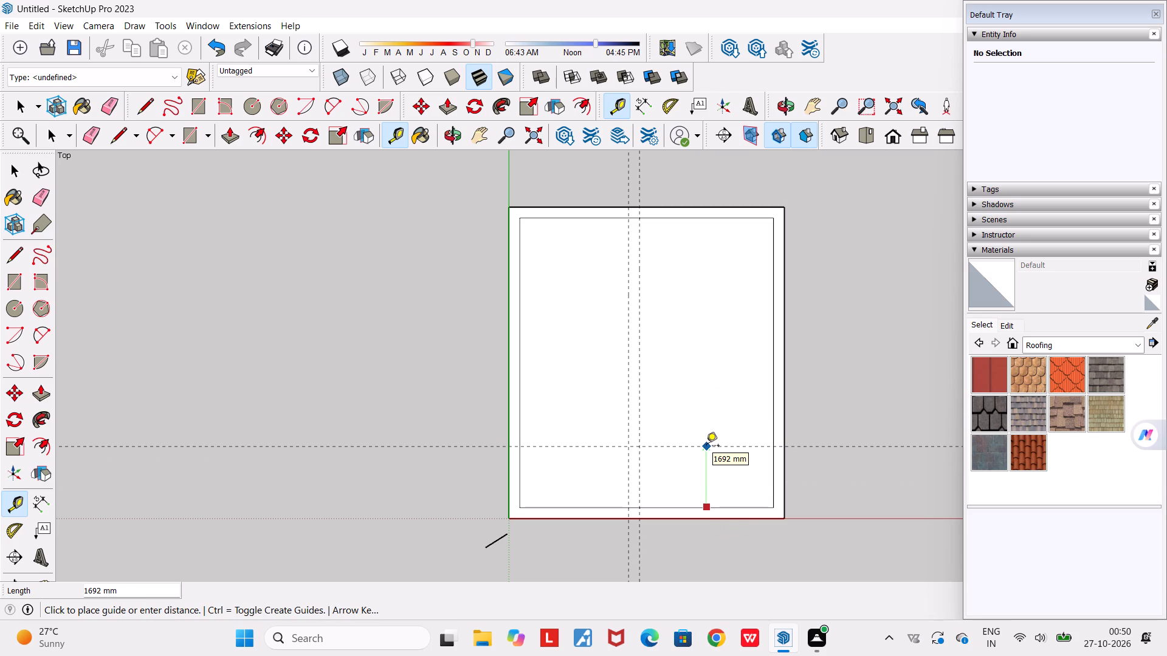
pyautogui.write('1000')
pyautogui.press('Return')
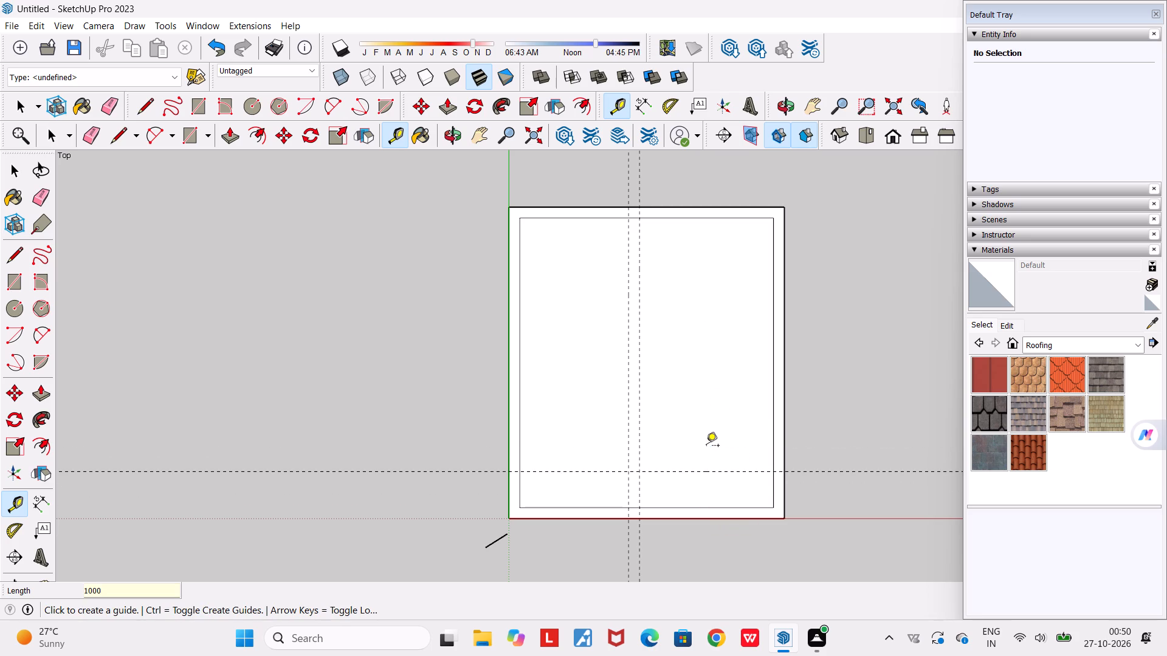
pyautogui.click(678, 471)
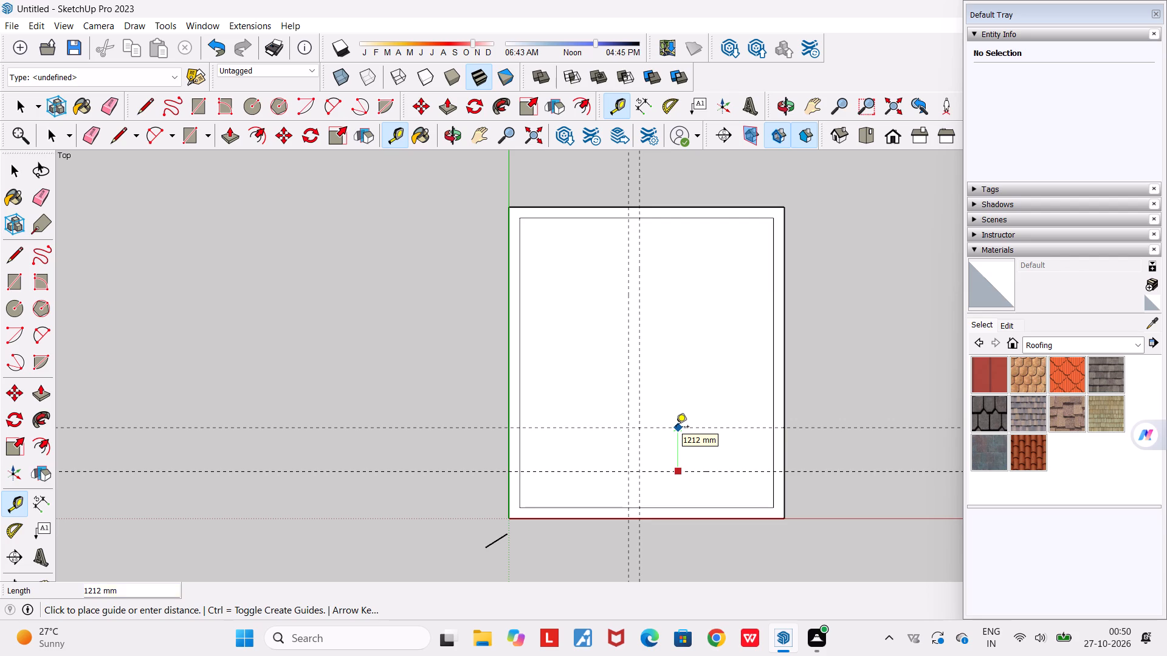
pyautogui.write('300')
pyautogui.press('Return')
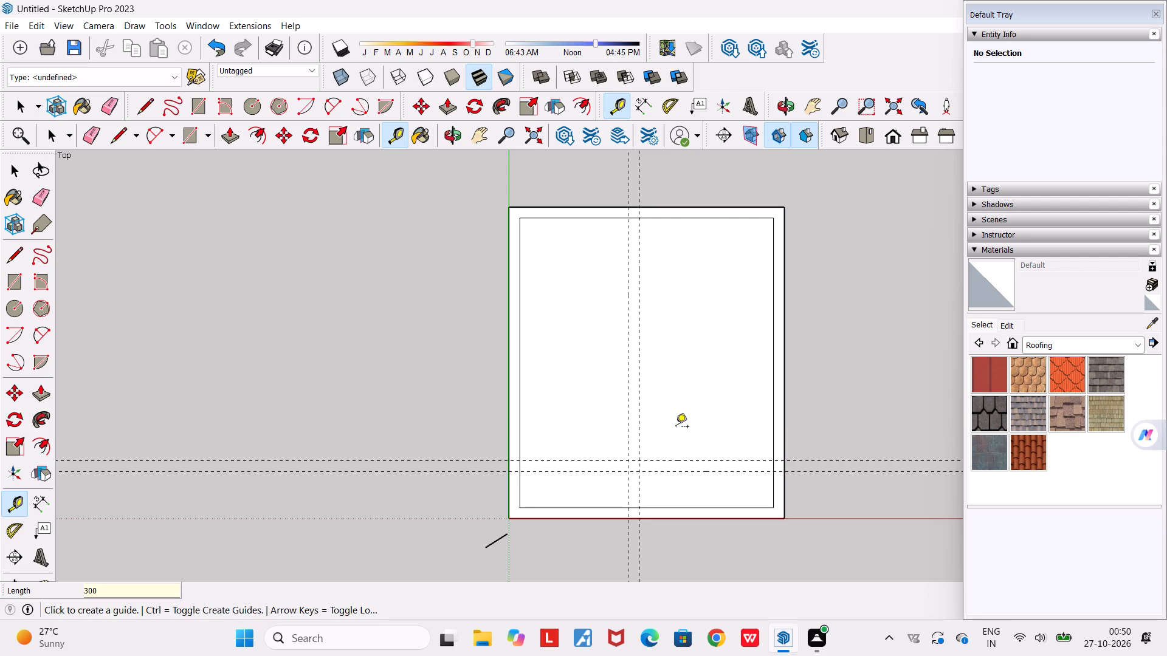
pyautogui.press('Return')
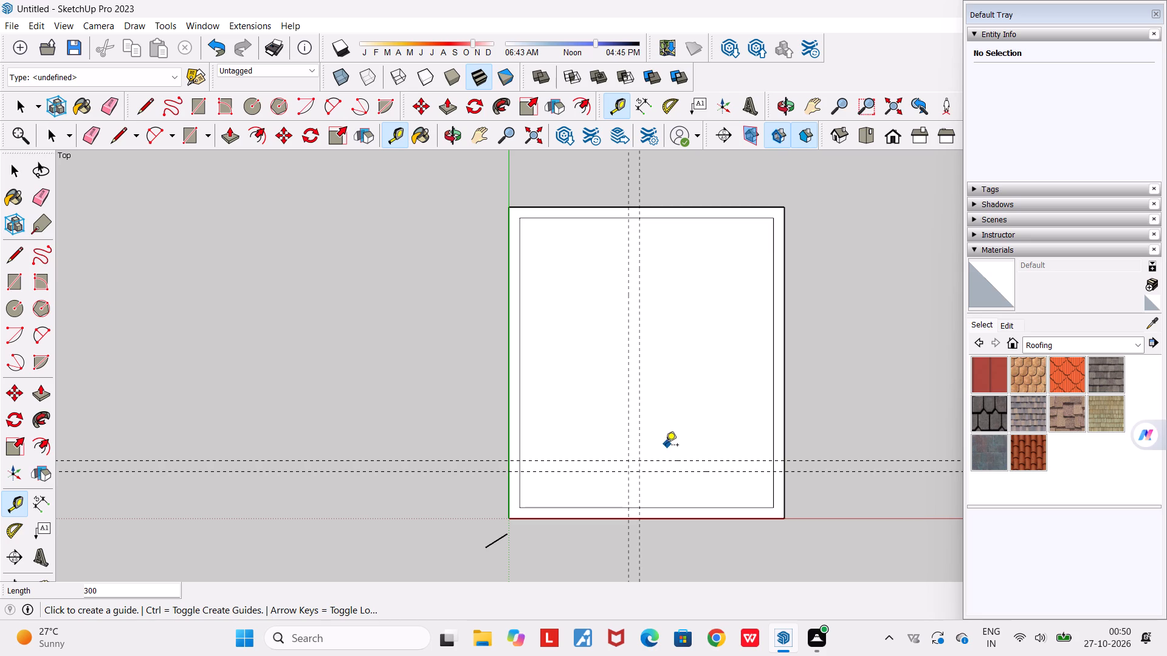
# Place a horizontal guide 3700 mm above the inner outline's bottom edge and a second guide 300 mm above it.
pyautogui.click(580, 505)
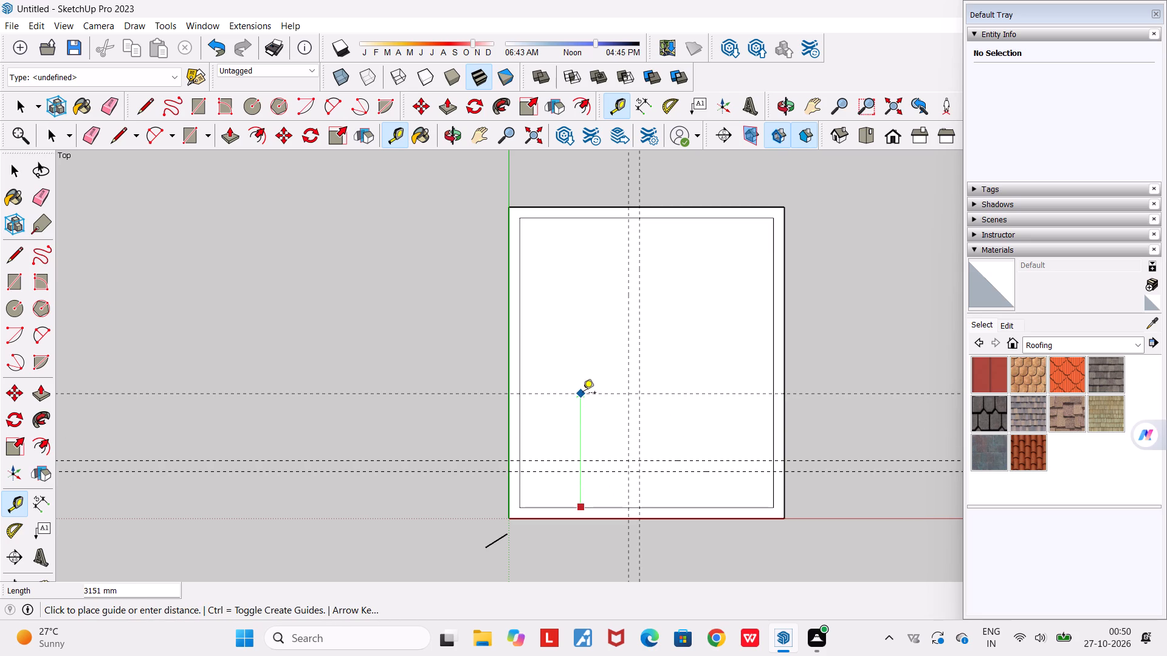
pyautogui.write('3700')
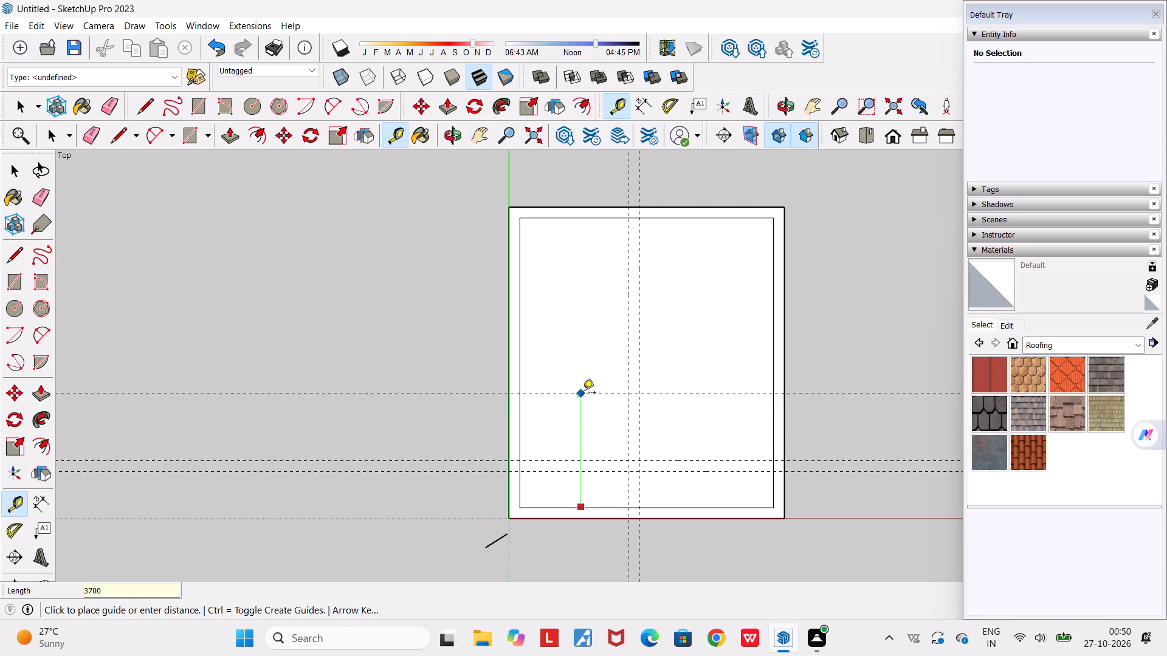
pyautogui.press('Return')
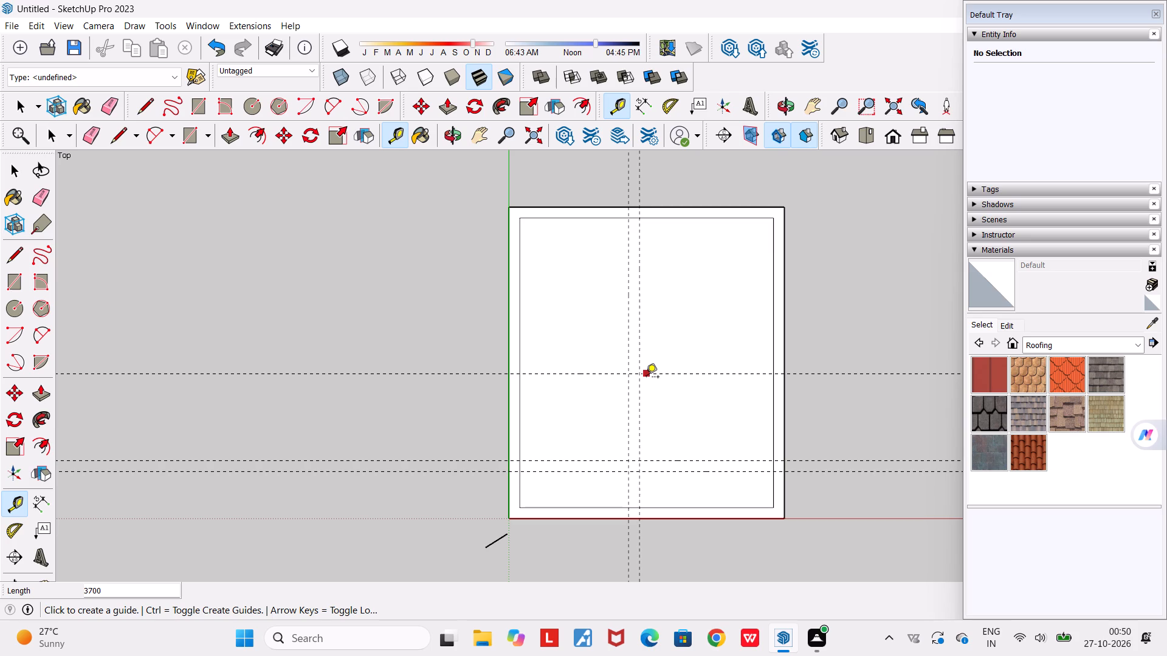
pyautogui.click(577, 374)
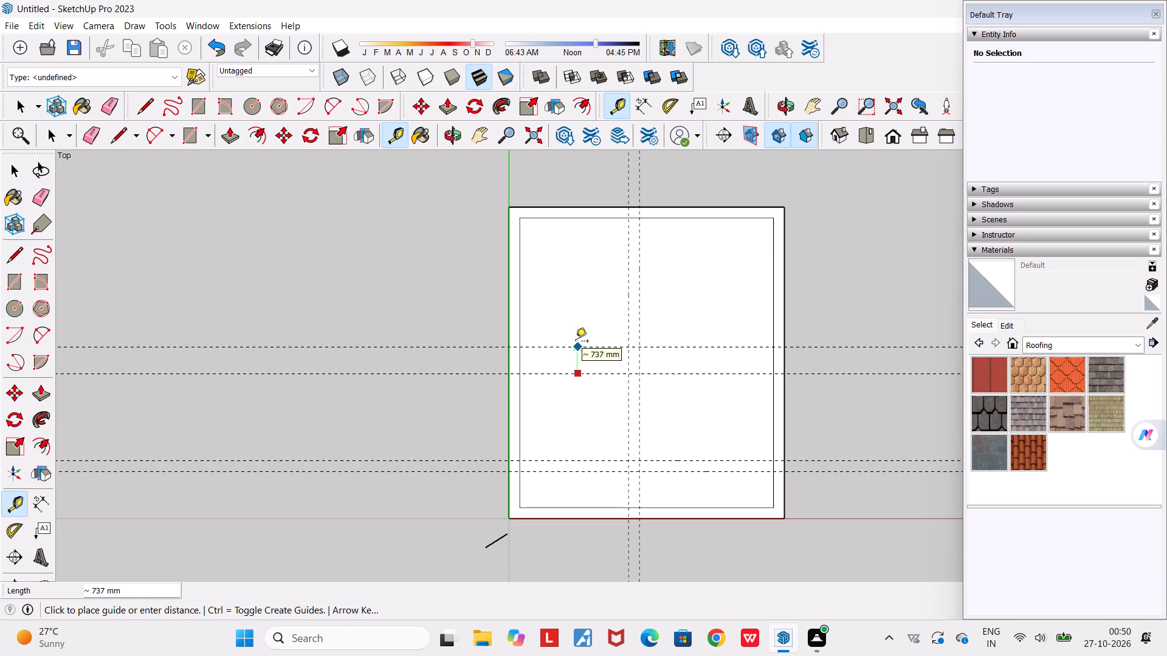
pyautogui.write('300')
pyautogui.press('Return')
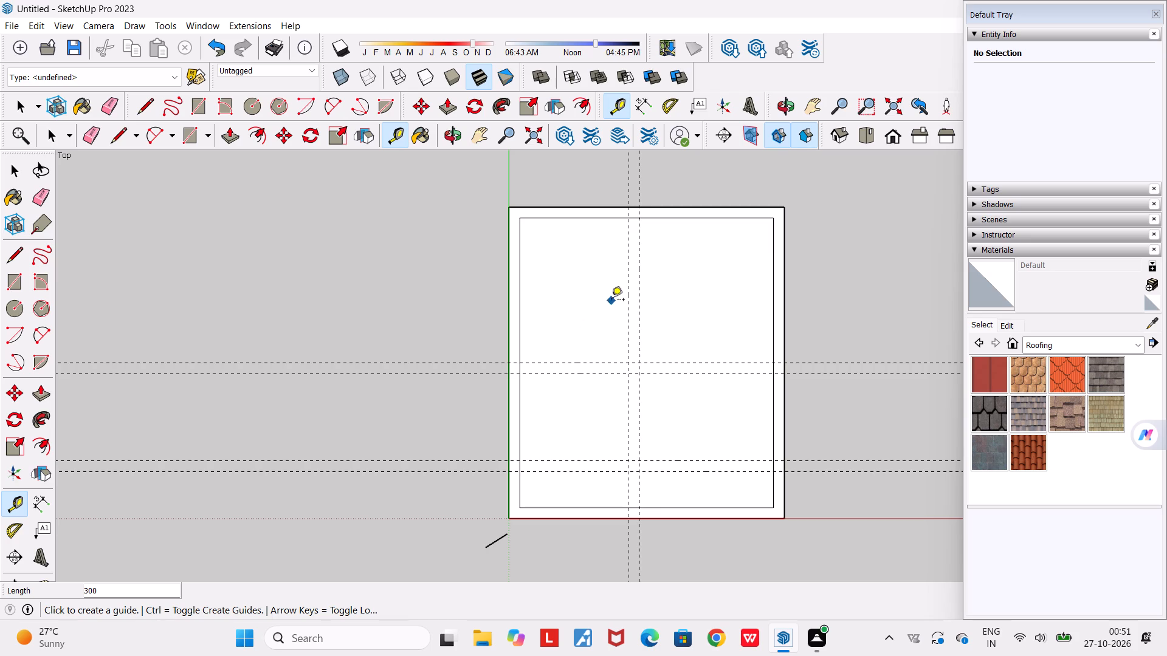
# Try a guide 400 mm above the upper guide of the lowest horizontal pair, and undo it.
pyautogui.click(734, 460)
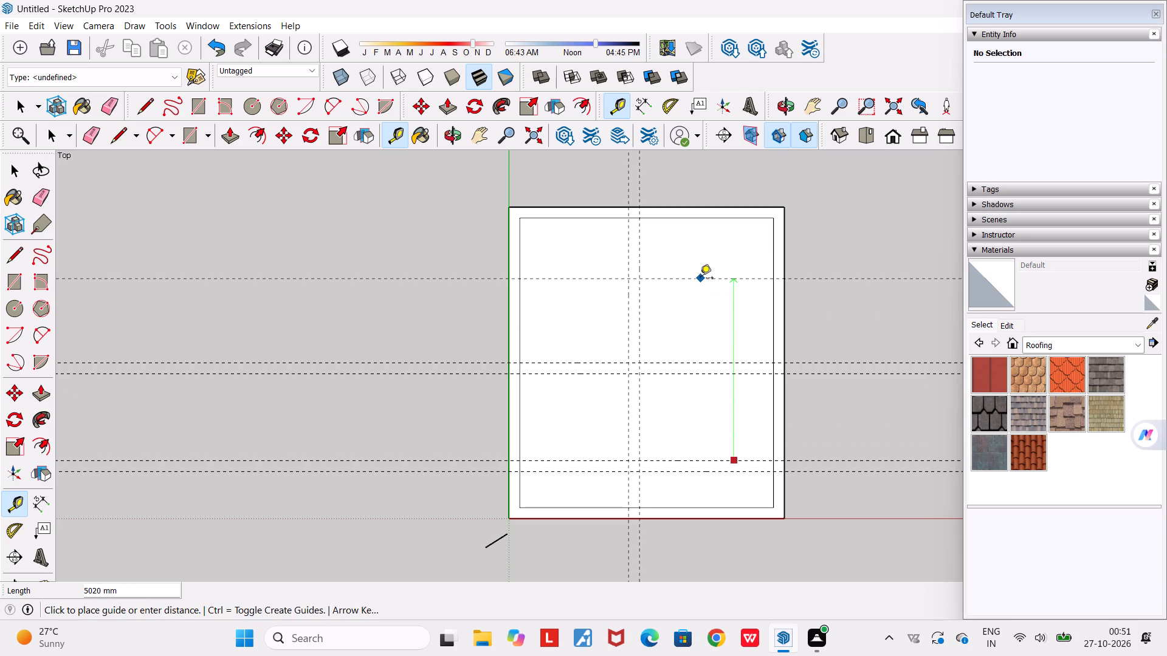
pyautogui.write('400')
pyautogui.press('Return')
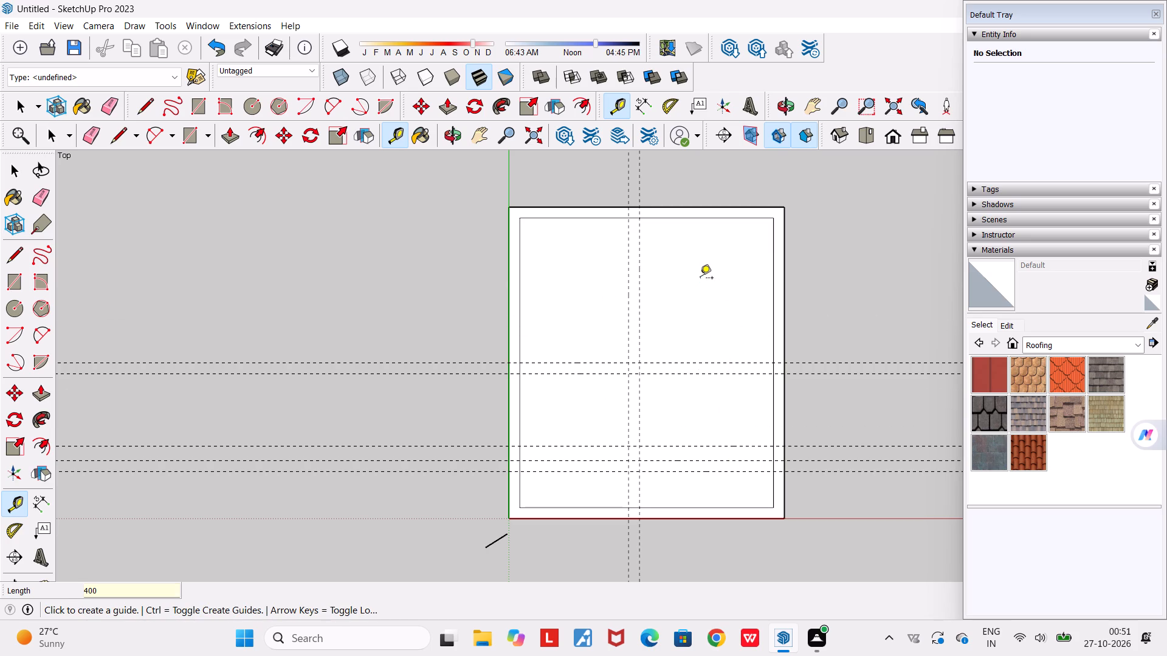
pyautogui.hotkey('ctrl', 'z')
# Place a guide 4000 mm above the upper guide of the lowest horizontal pair and another 300 mm above that.
pyautogui.click(706, 459)
pyautogui.write('4000')
pyautogui.press('Return')
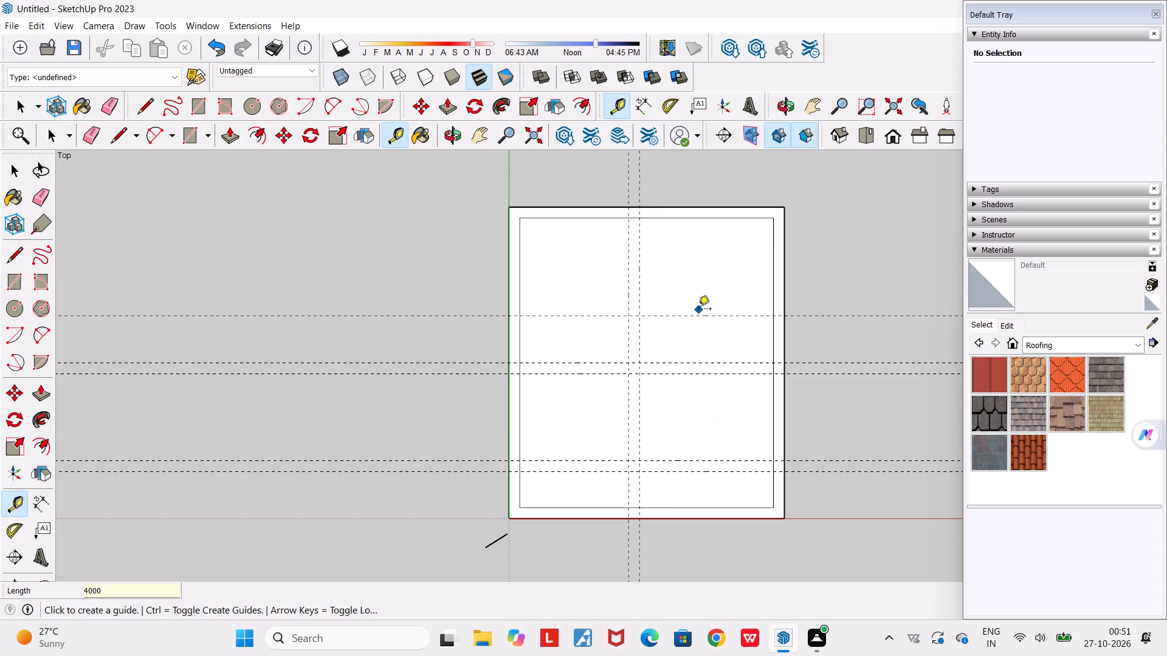
pyautogui.click(696, 317)
pyautogui.write('300')
pyautogui.press('Return')
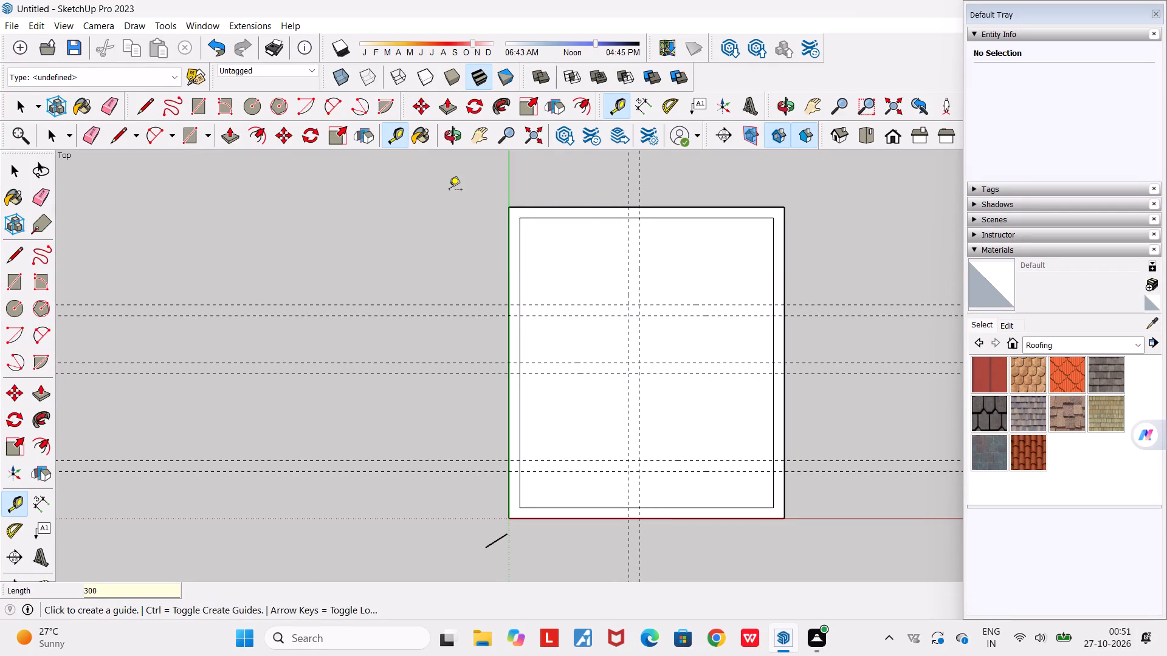
# Draw a 300 by 7000 mm vertical wall rectangle down from the inner top edge and a 300 by 4000 mm one from its foot to the inner right edge.
pyautogui.click(28, 96)
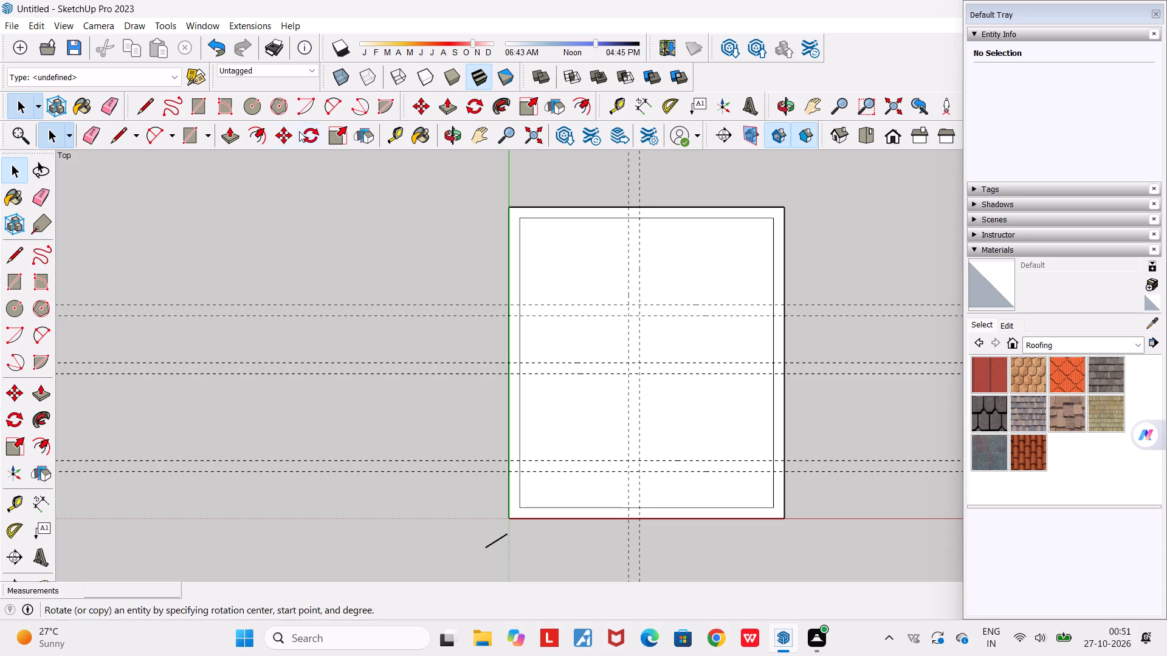
pyautogui.click(188, 138)
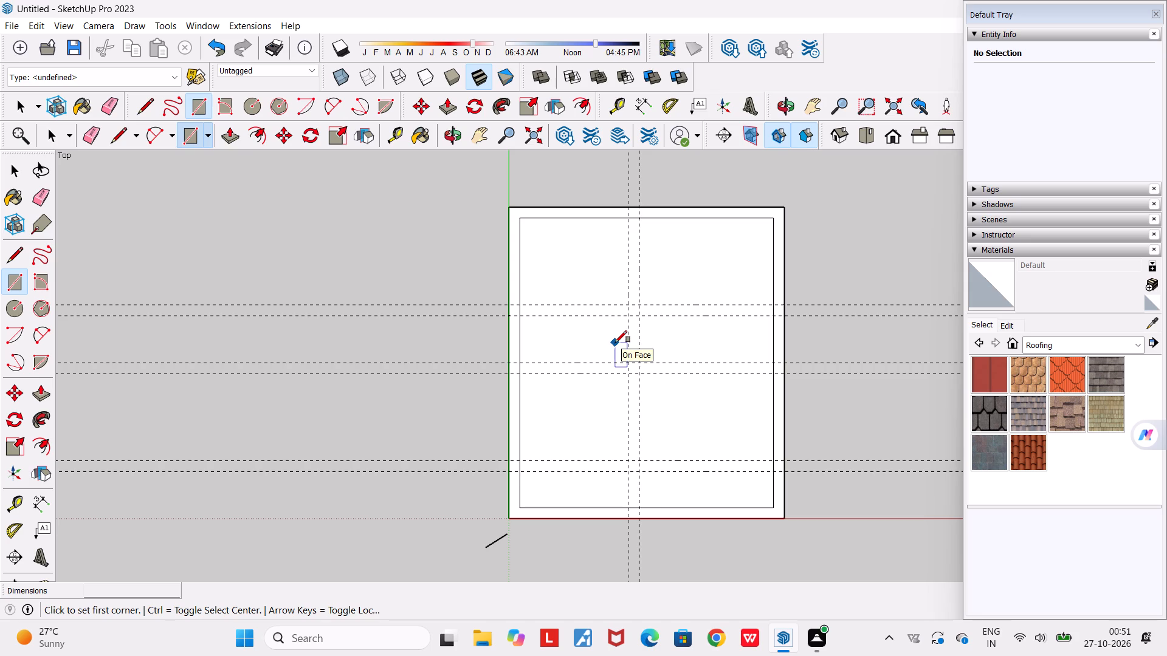
pyautogui.click(627, 217)
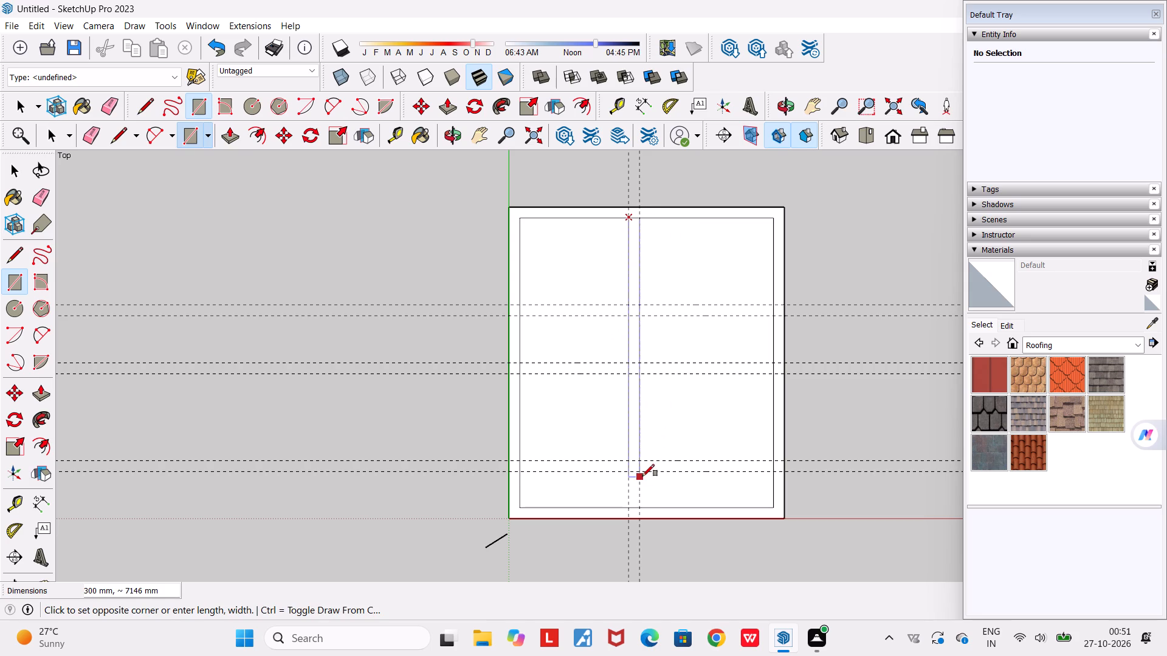
pyautogui.click(642, 471)
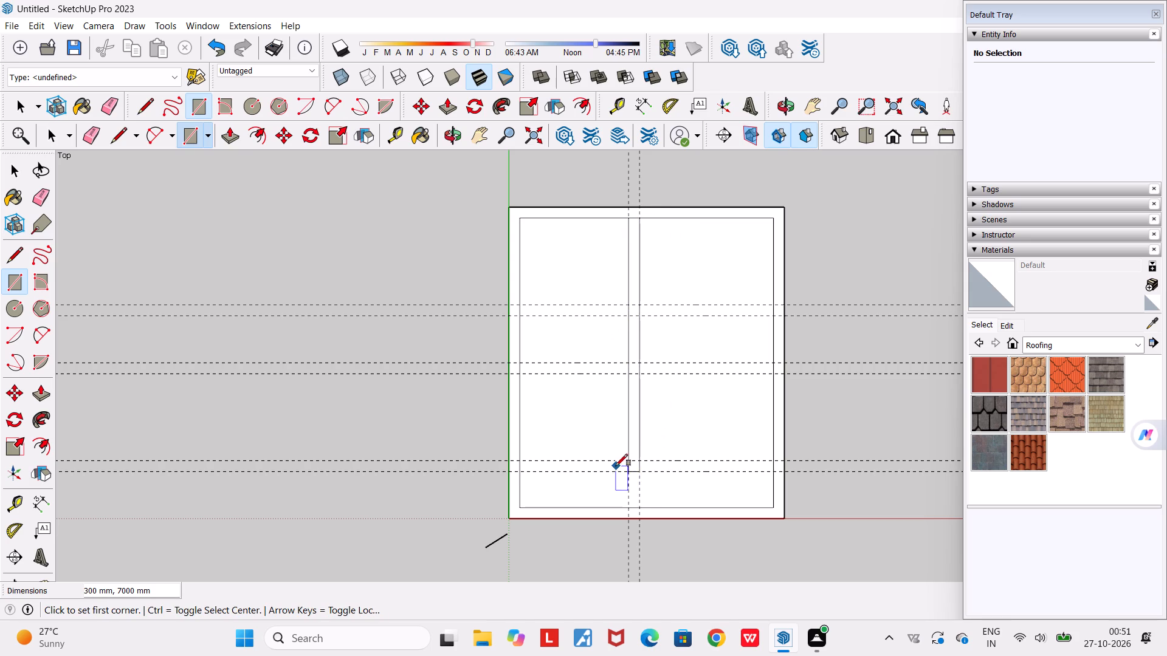
pyautogui.click(628, 460)
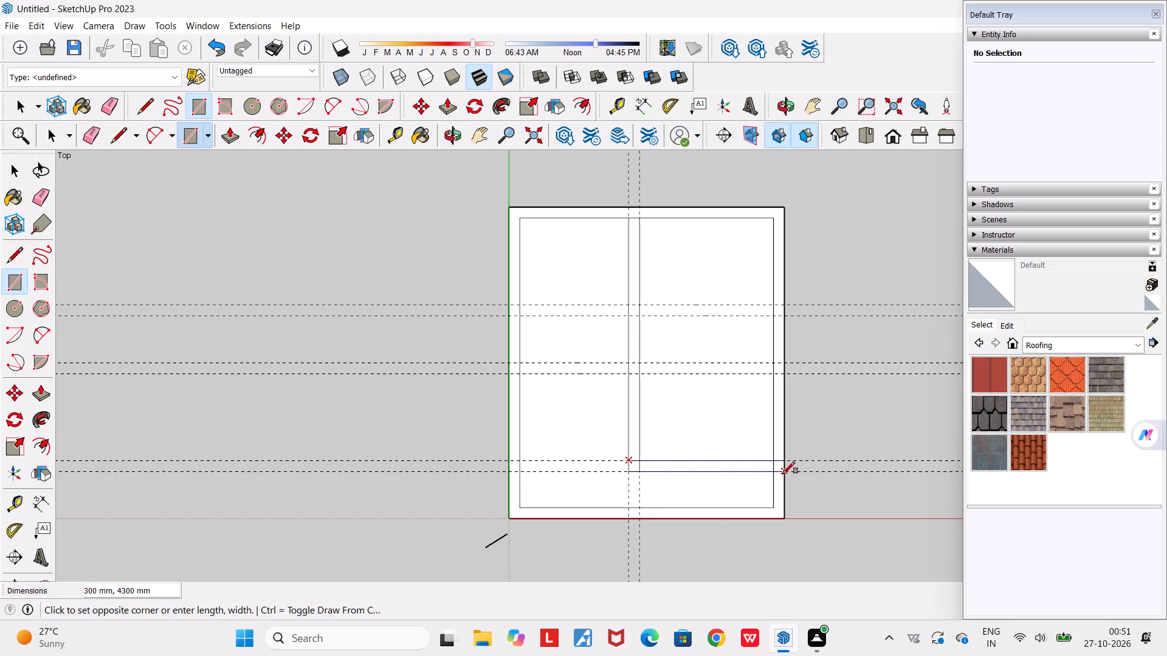
pyautogui.click(776, 474)
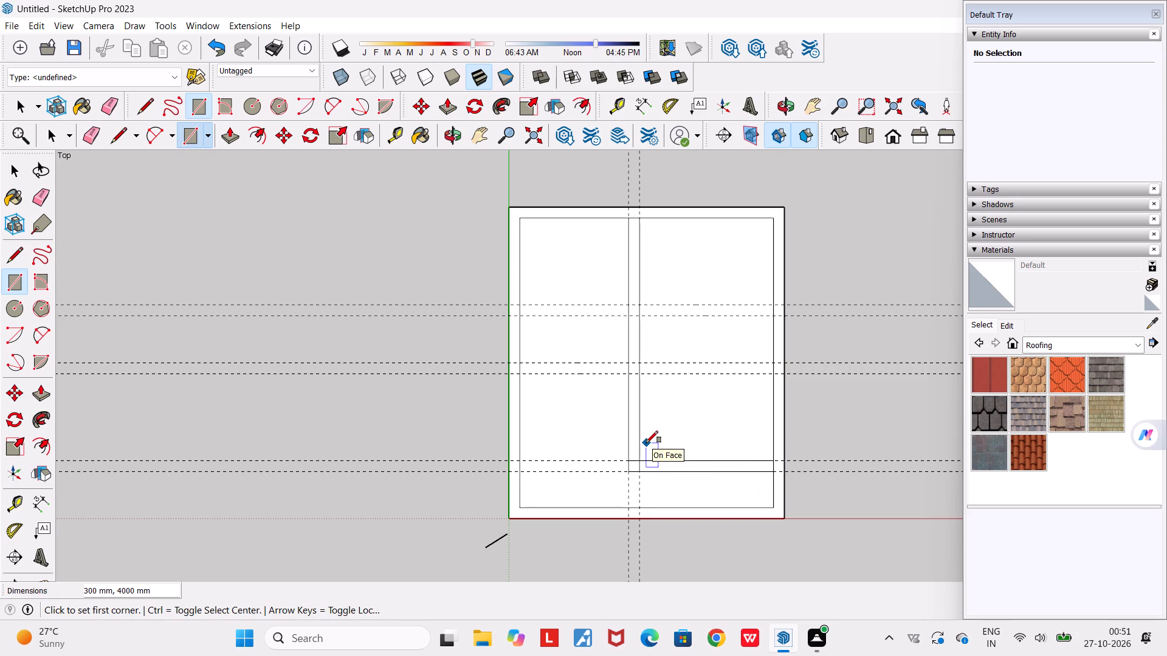
# Draw wall rectangles of 300 by 3700 mm between the top guide pair, right of the vertical wall, and 300 by 3000 mm between the middle pair, left of it.
pyautogui.click(639, 305)
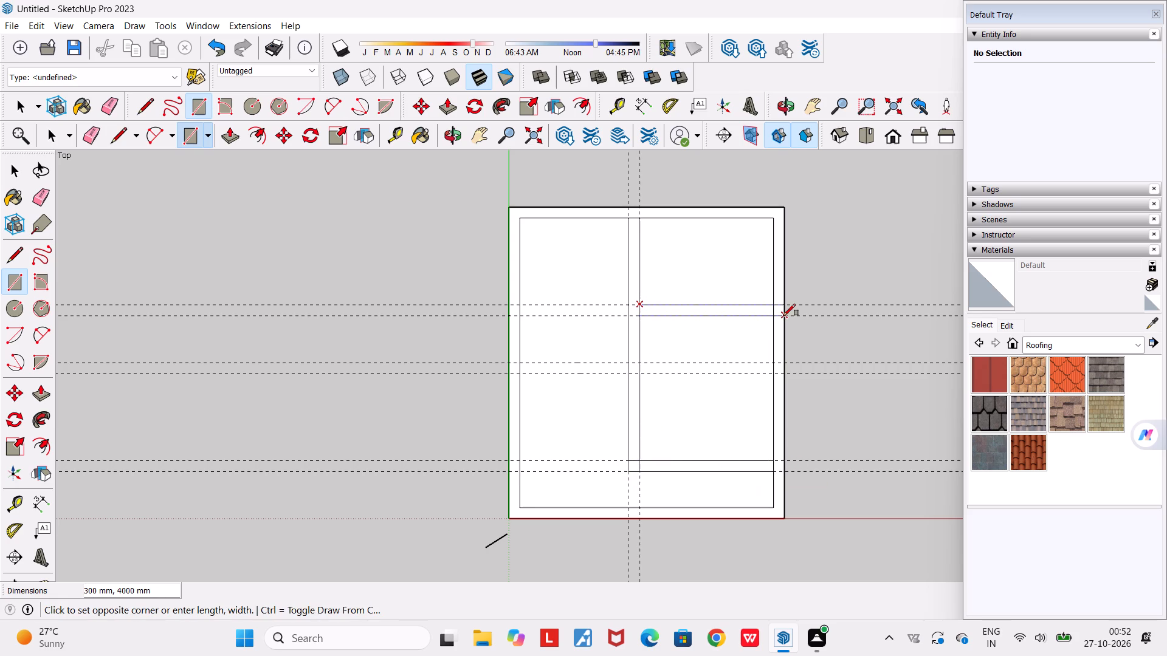
pyautogui.click(776, 318)
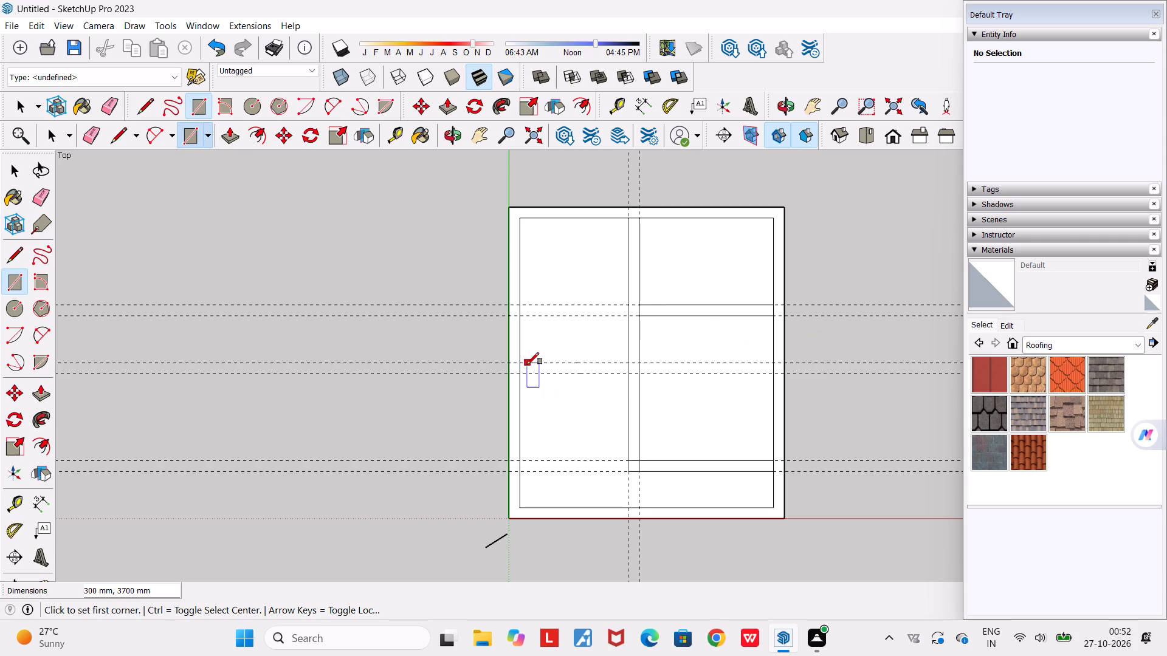
pyautogui.click(521, 364)
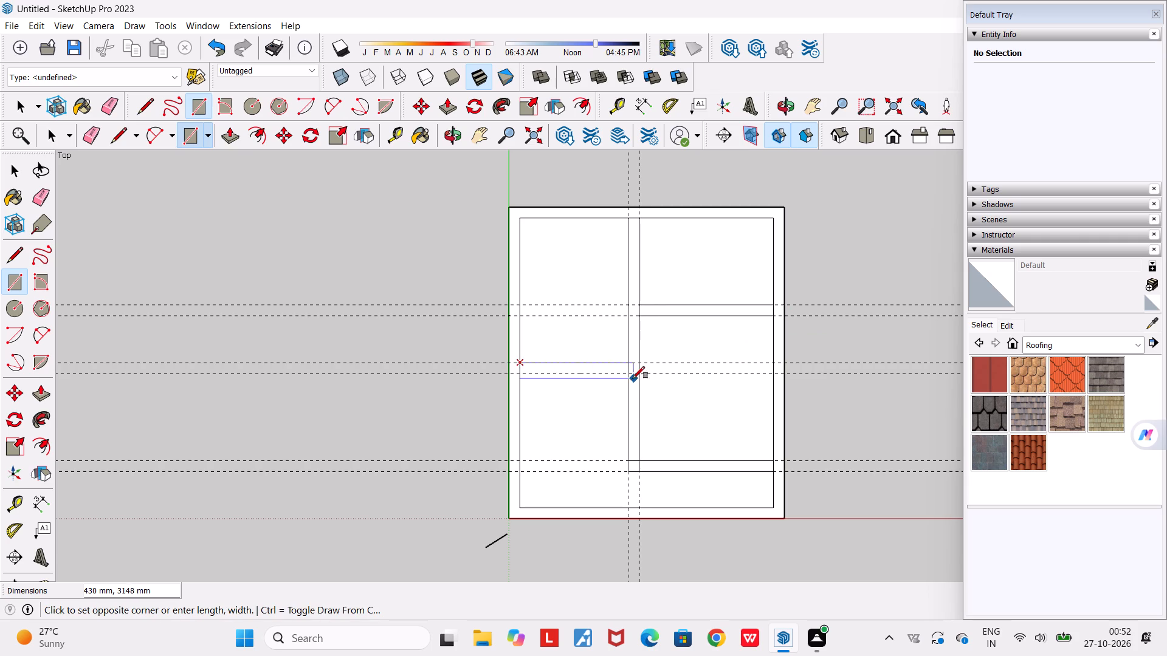
pyautogui.click(630, 375)
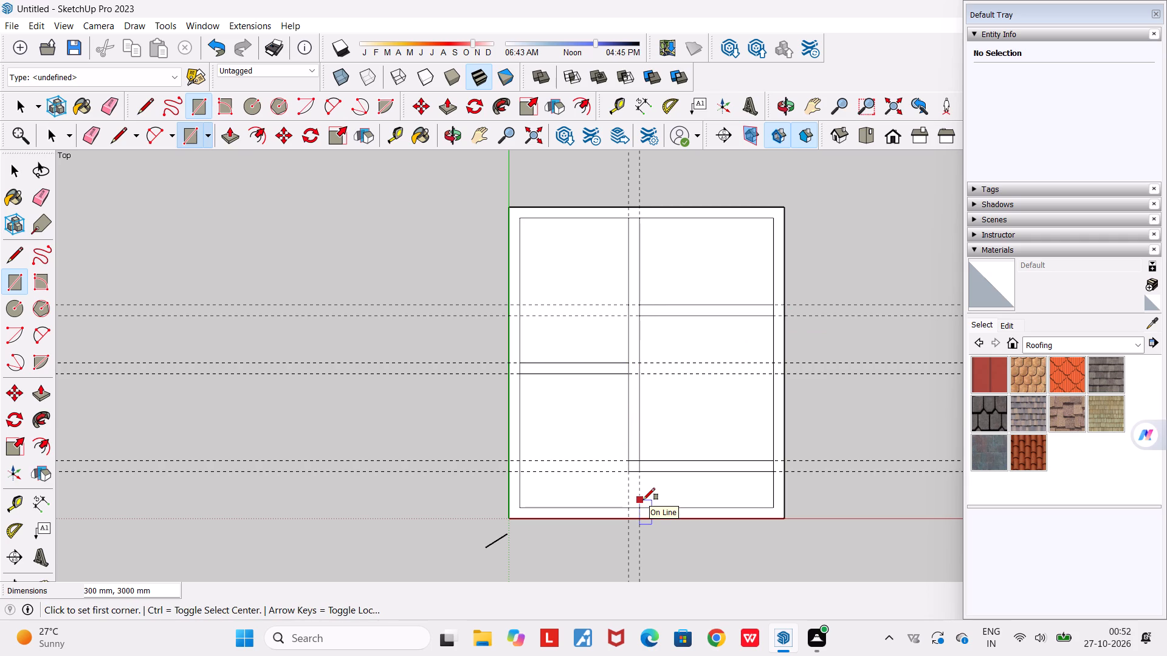
# Draw a 300 mm line across the bottom outer wall along the right vertical guide.
pyautogui.click(136, 111)
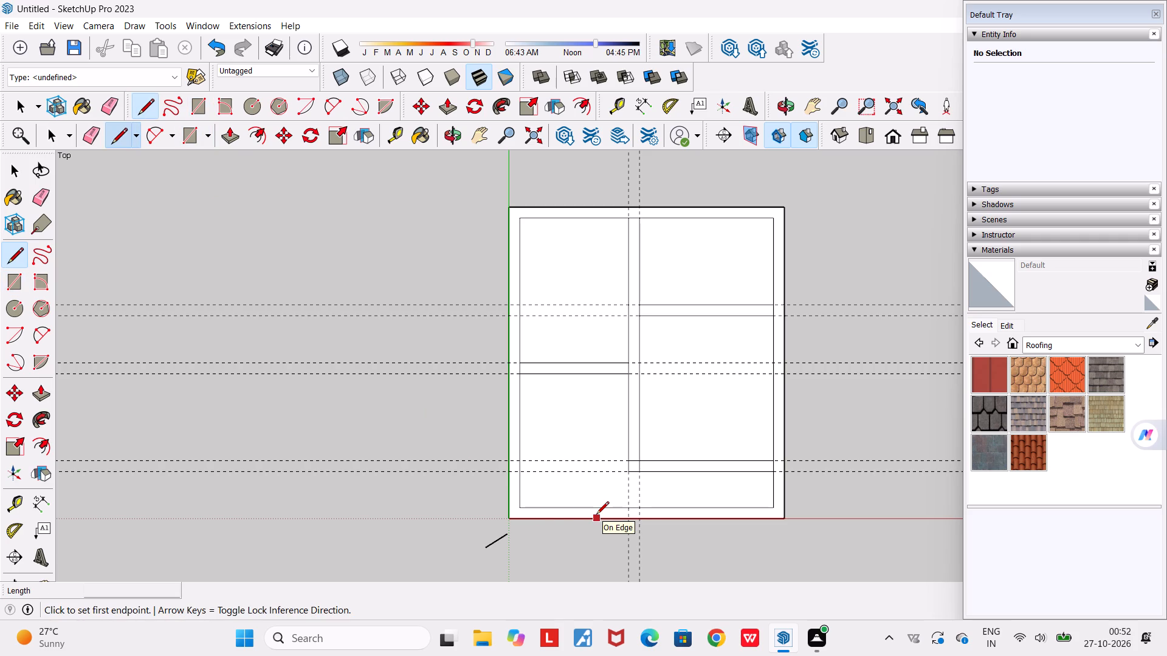
pyautogui.click(644, 510)
pyautogui.click(642, 518)
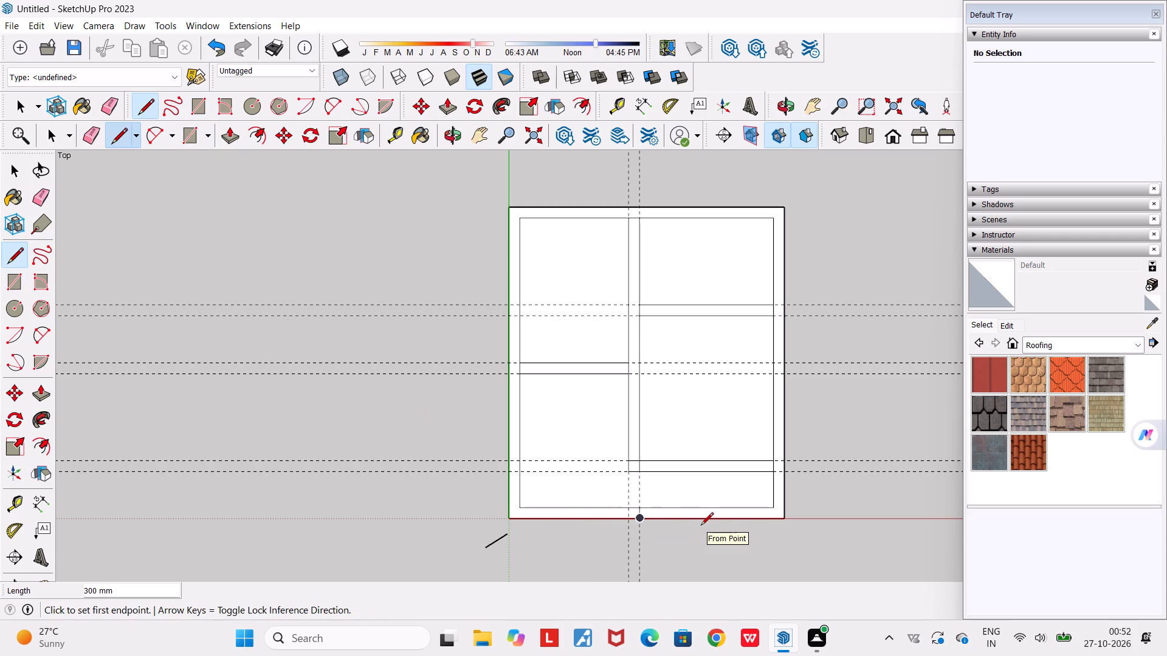
# Erase all the horizontal guides crossing the plan.
pyautogui.scroll(-4, 701, 526)
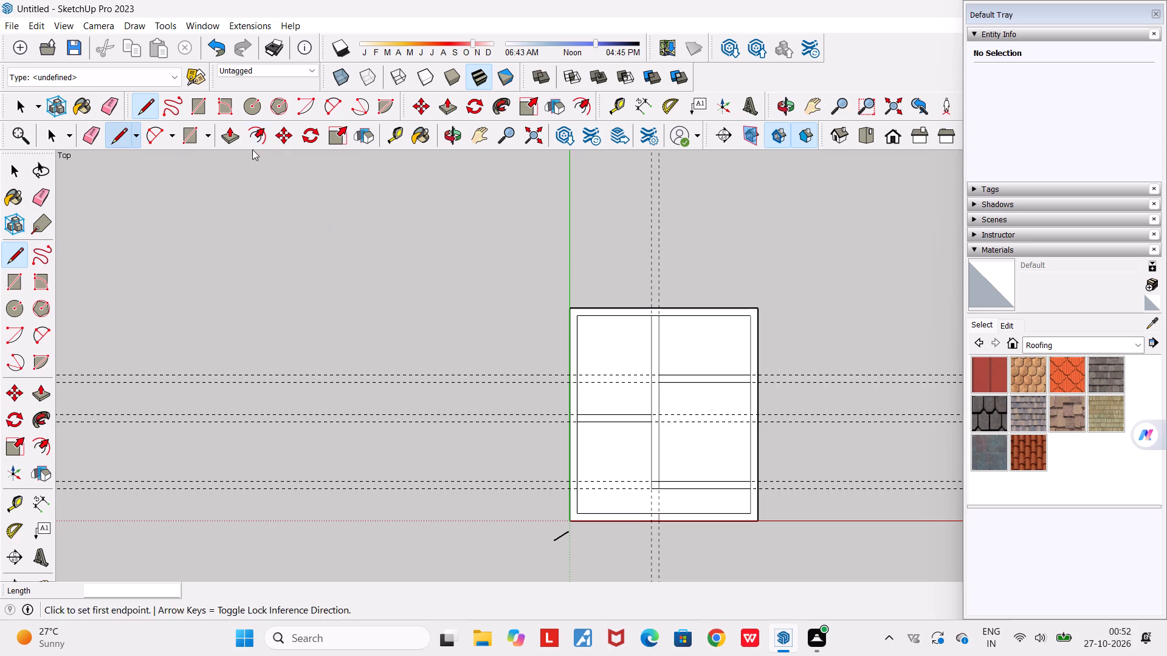
pyautogui.click(101, 101)
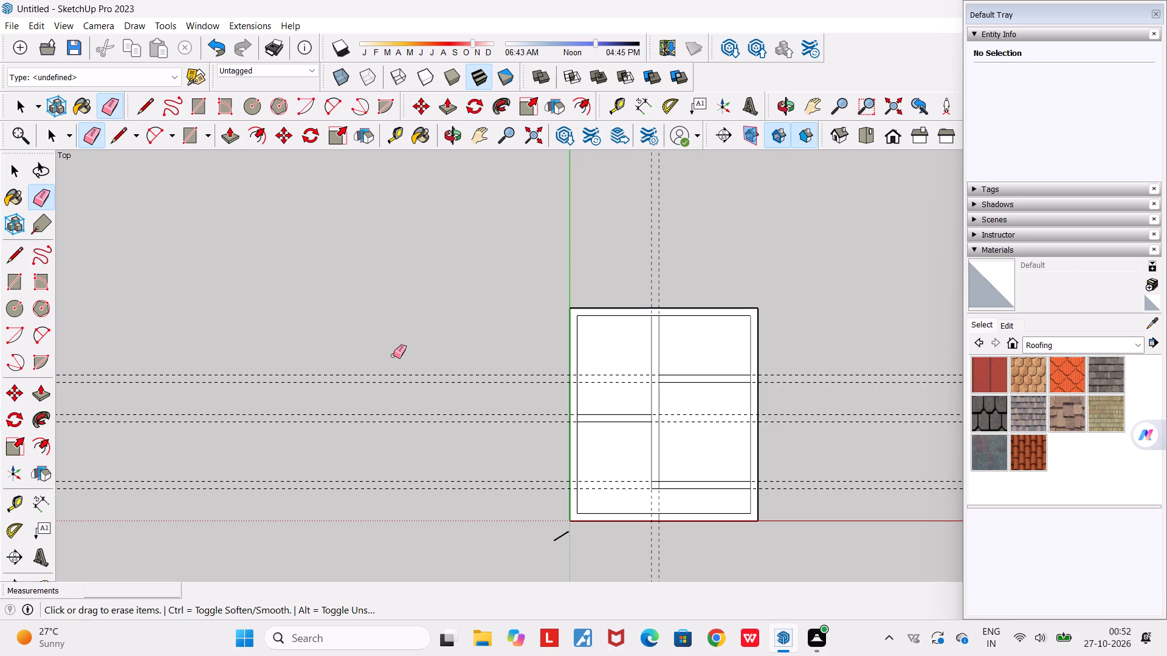
pyautogui.moveTo(393, 355); pyautogui.dragTo(394, 369)
pyautogui.moveTo(394, 369); pyautogui.dragTo(393, 501)
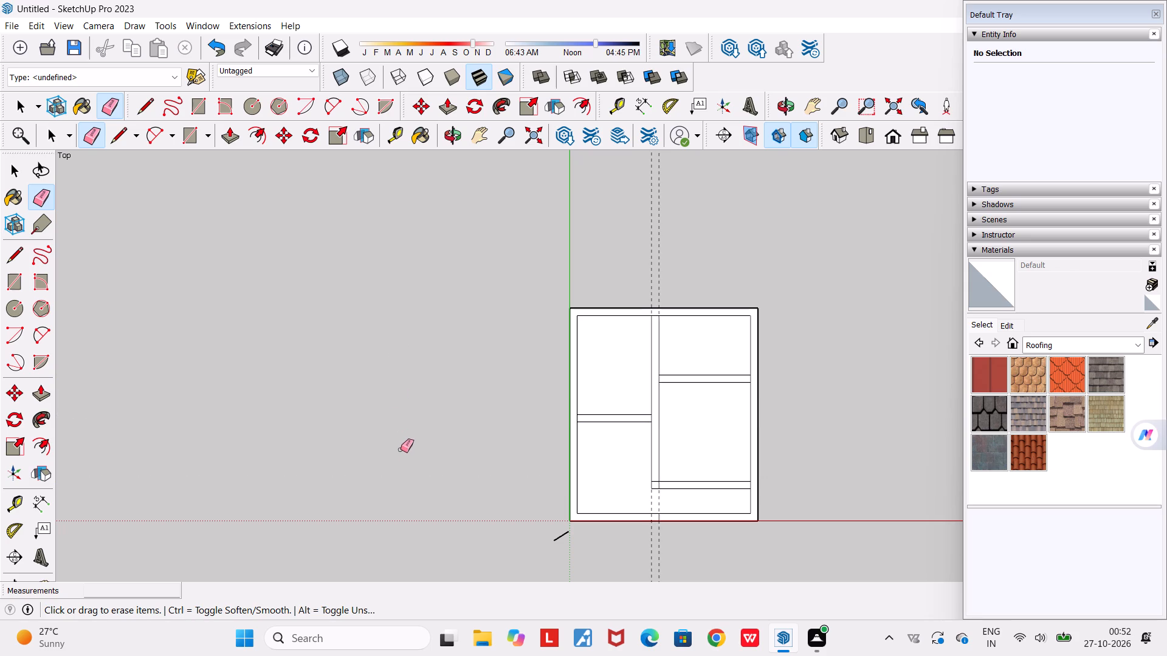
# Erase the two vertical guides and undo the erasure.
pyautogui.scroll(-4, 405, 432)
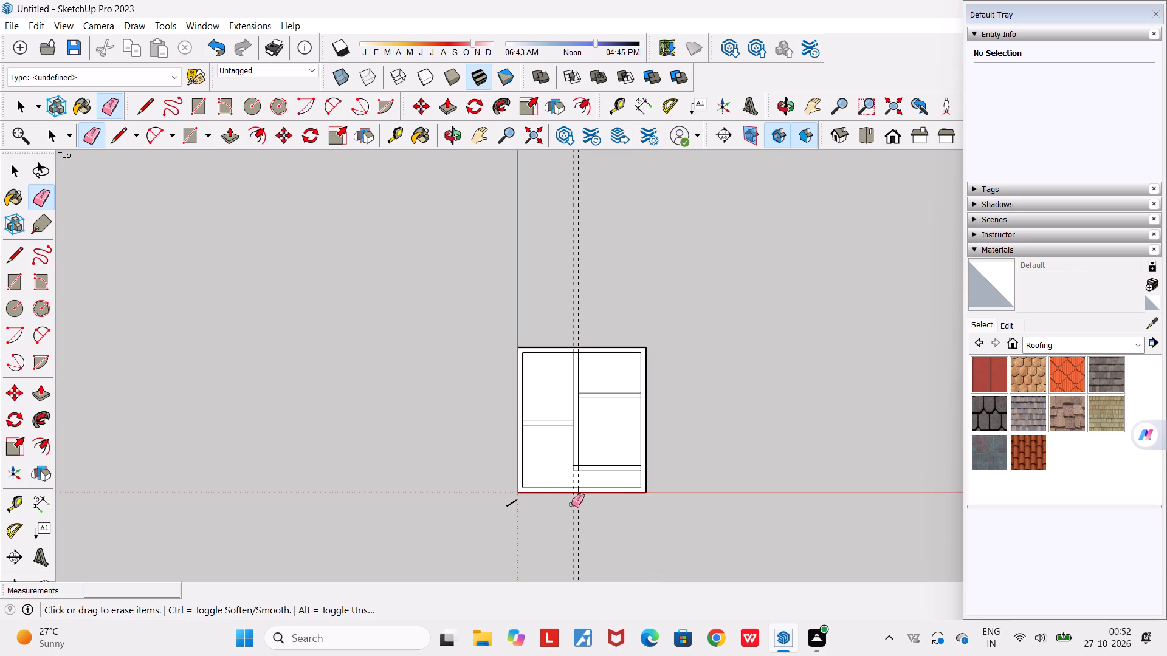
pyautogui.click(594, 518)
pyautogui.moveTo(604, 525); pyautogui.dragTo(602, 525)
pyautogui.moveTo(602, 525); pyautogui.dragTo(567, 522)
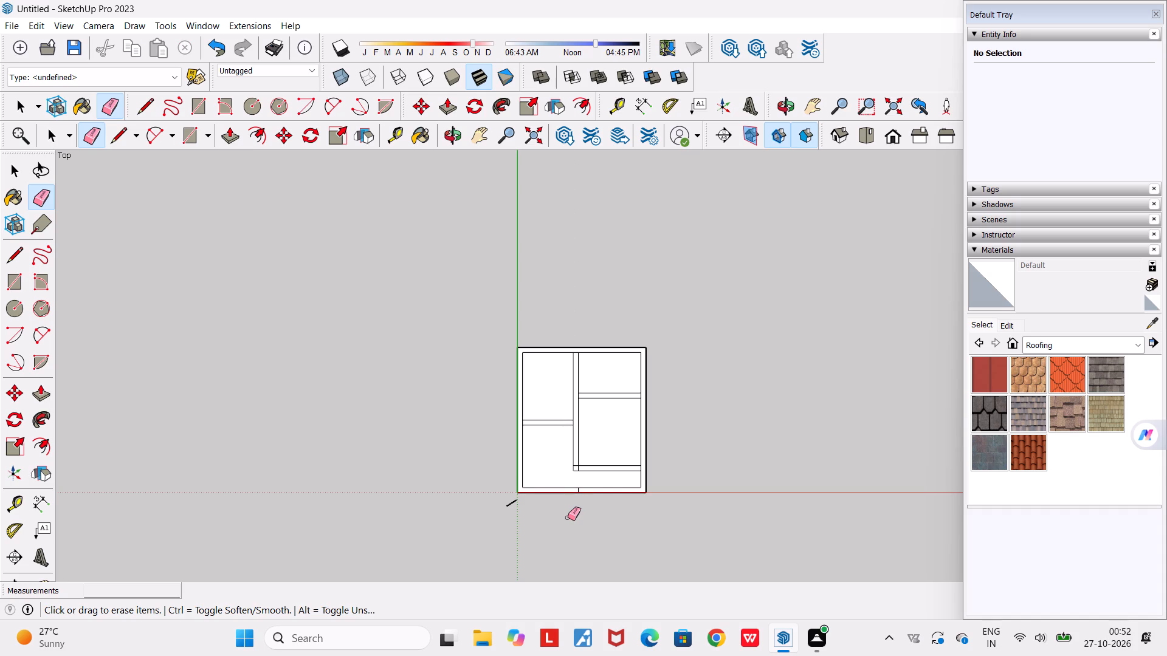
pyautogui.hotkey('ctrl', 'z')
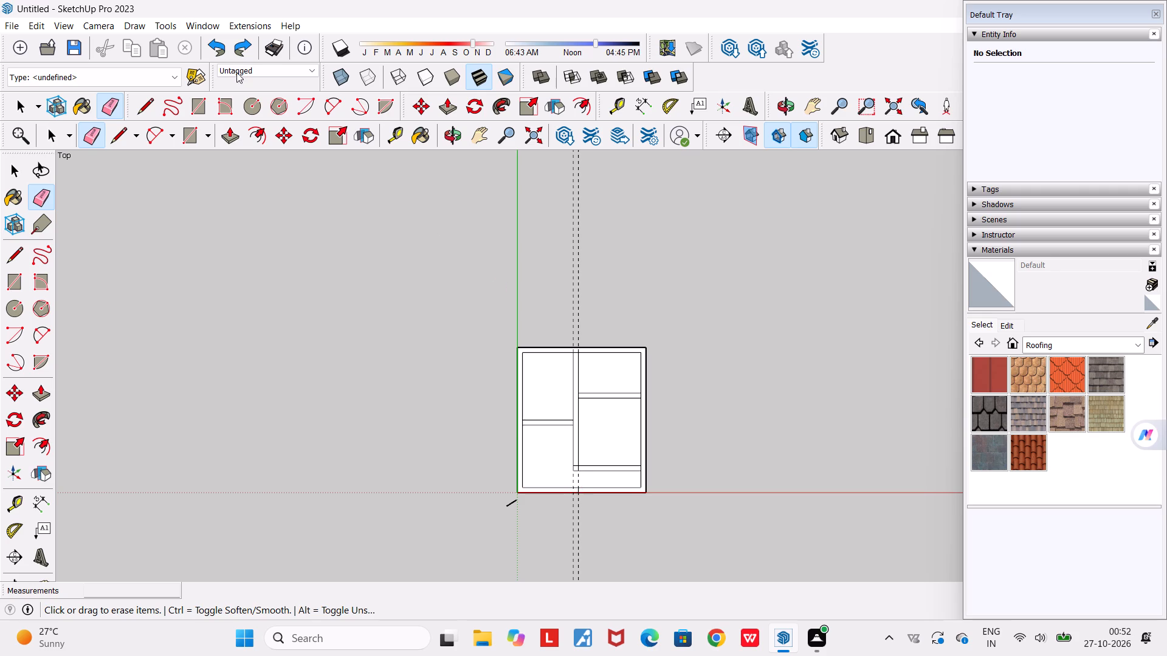
# Draw a 300 mm line across the right outer wall, in line with the lower edge of the lowest horizontal partition.
pyautogui.click(151, 101)
pyautogui.scroll(2, 667, 483)
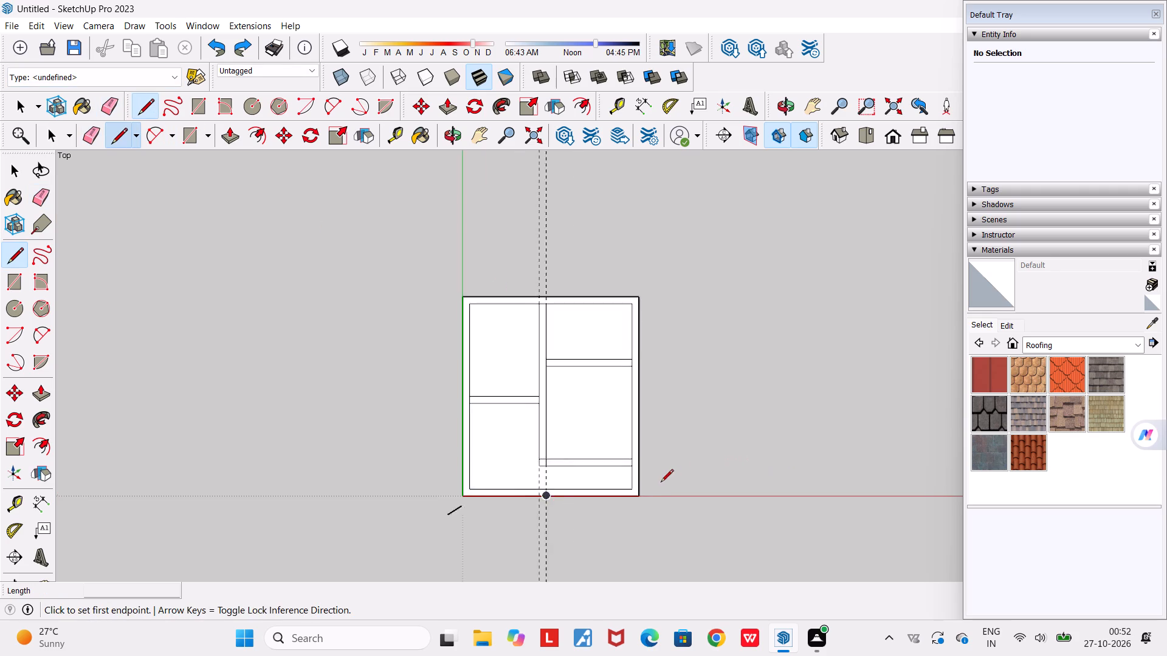
pyautogui.scroll(7, 661, 483)
pyautogui.click(650, 456)
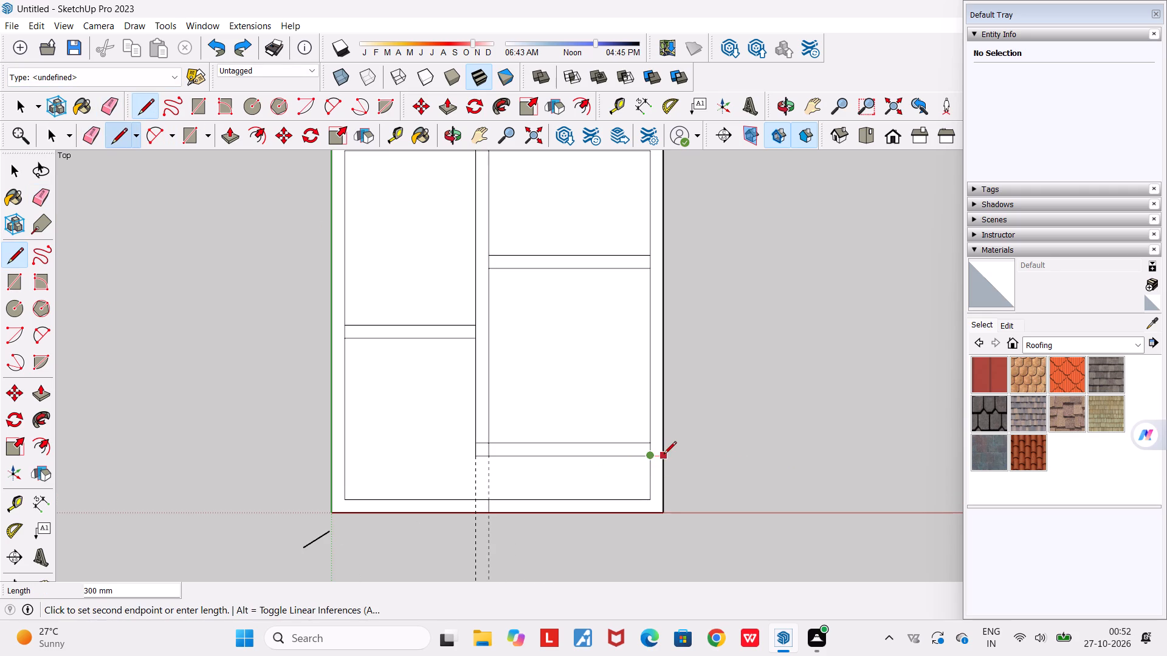
pyautogui.click(664, 455)
pyautogui.scroll(-4, 736, 461)
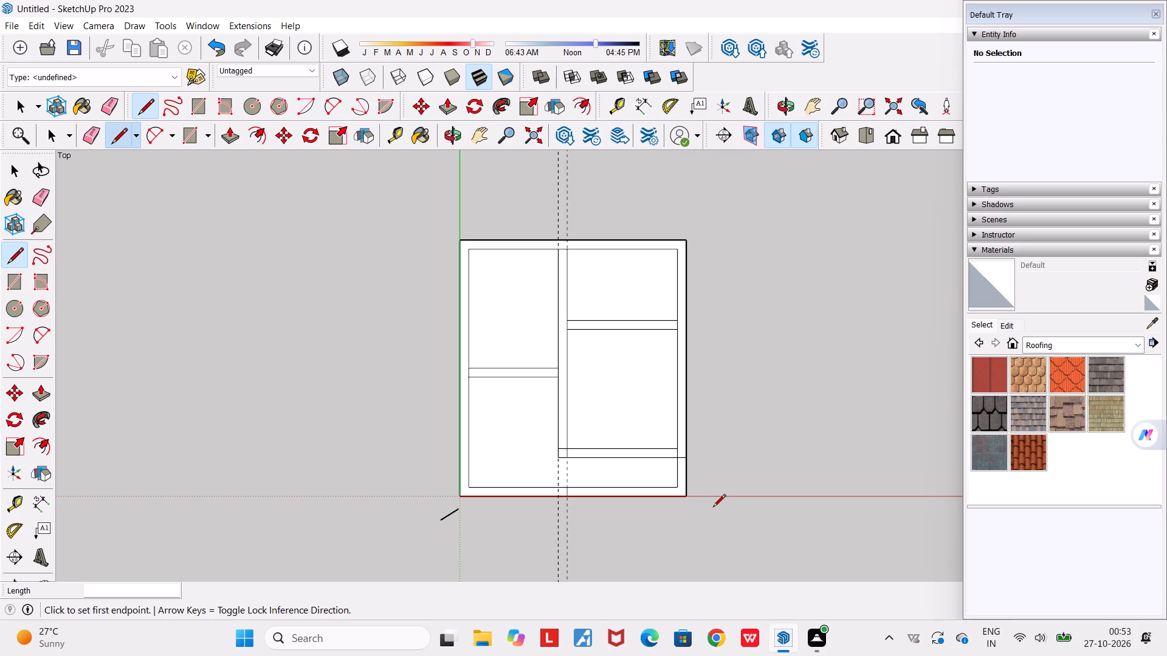
pyautogui.hotkey('ctrl', 'z')
pyautogui.click(680, 456)
pyautogui.click(687, 456)
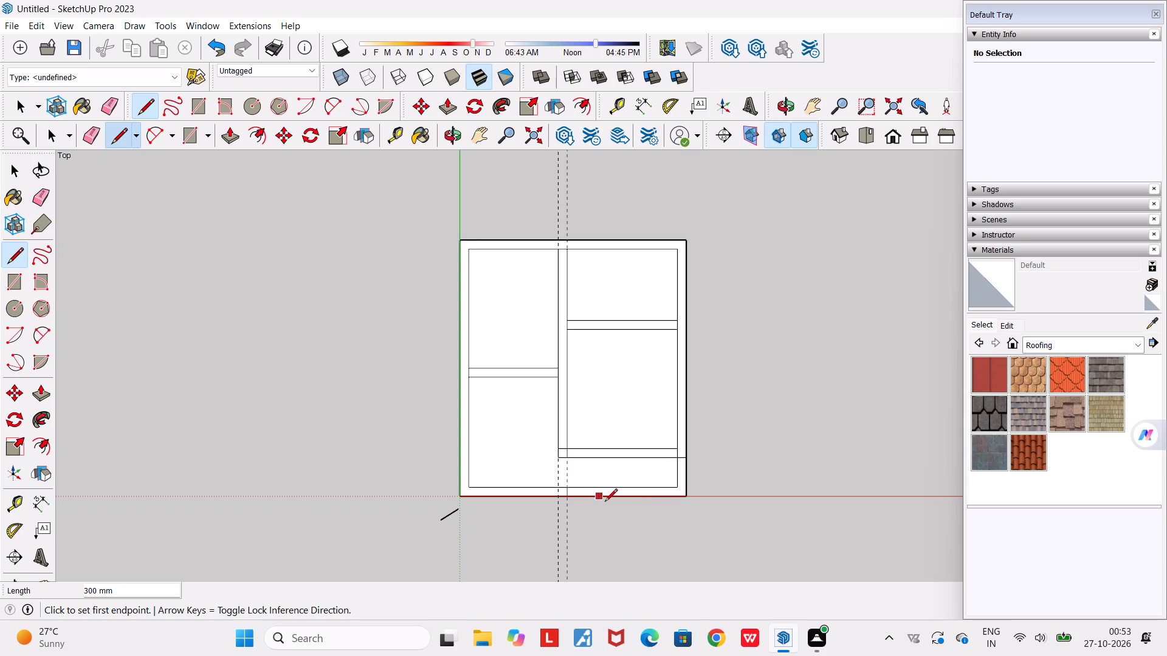
# Erase the lower-right corner of the outer wall between the cross line on the right wall and the one on the bottom wall.
pyautogui.press('e')
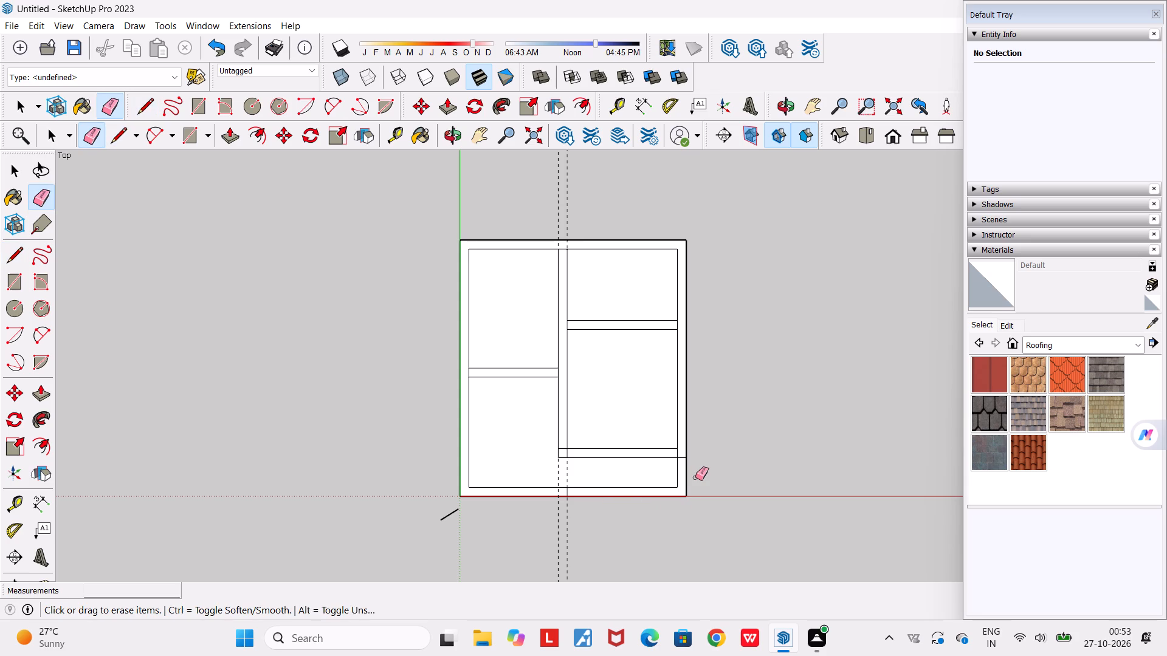
pyautogui.moveTo(695, 477); pyautogui.dragTo(607, 523)
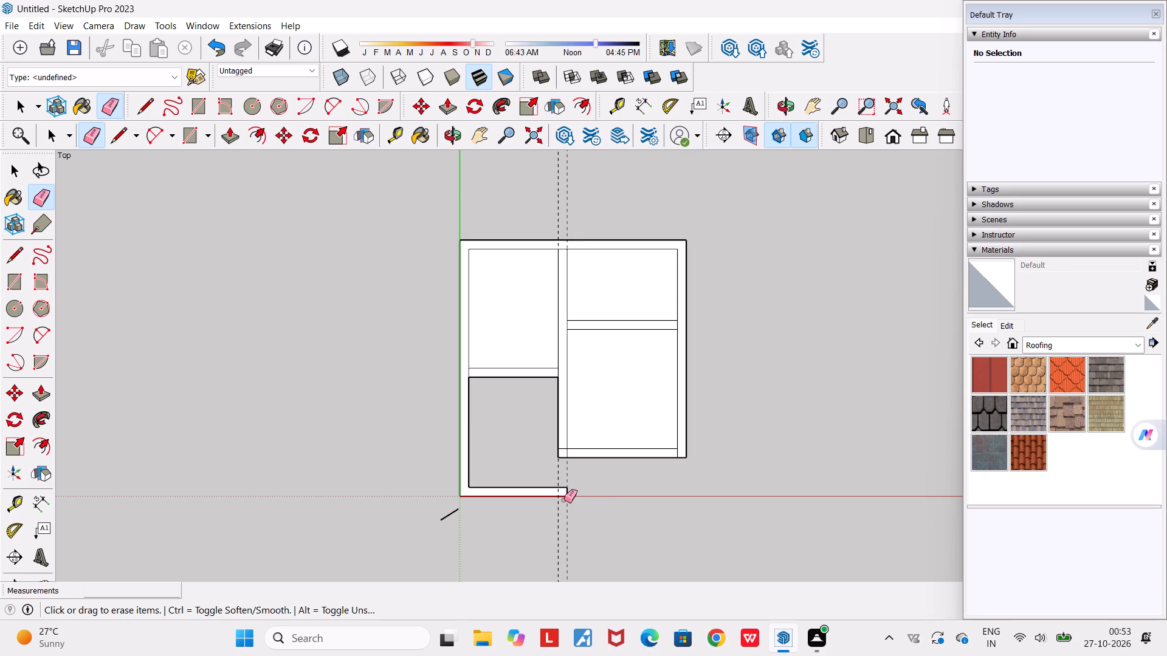
# Erase the leftover edge segments at the partition and outer wall junctions, along with the right vertical guide.
pyautogui.scroll(5, 469, 372)
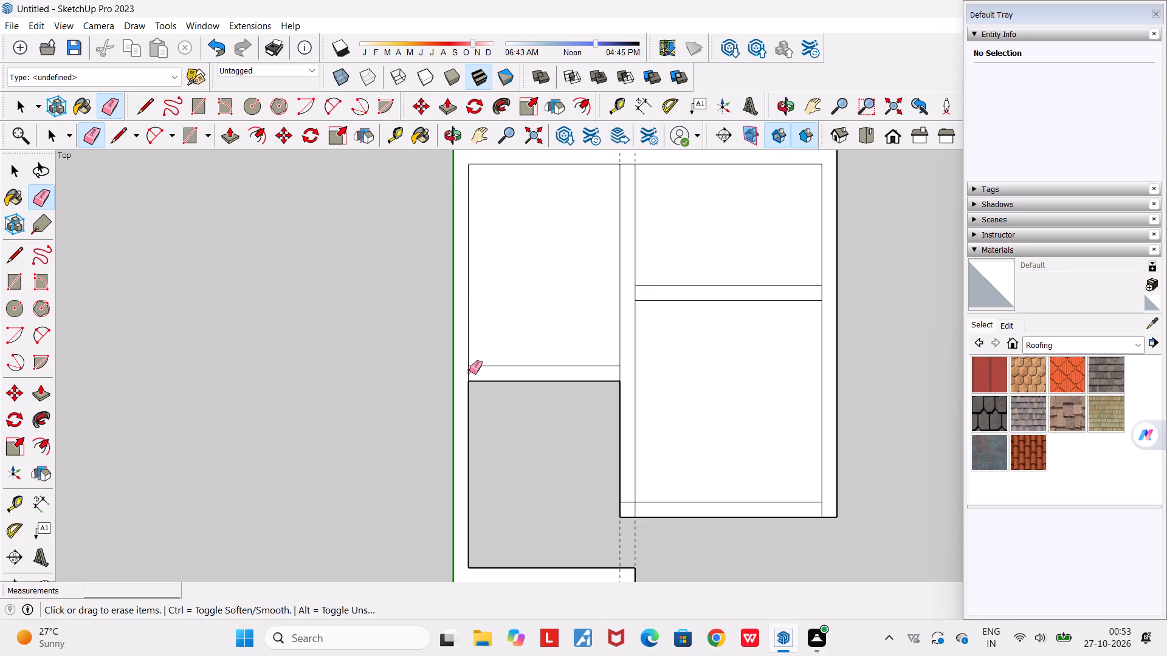
pyautogui.click(469, 371)
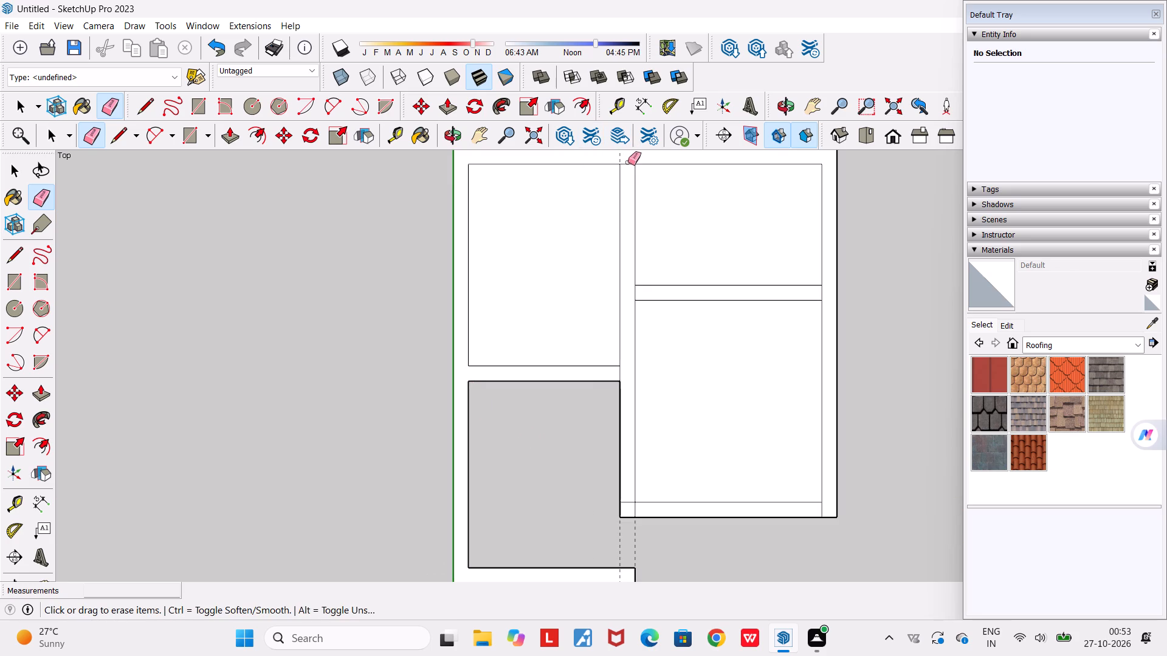
pyautogui.click(628, 162)
pyautogui.click(823, 291)
pyautogui.click(822, 510)
pyautogui.scroll(6, 633, 518)
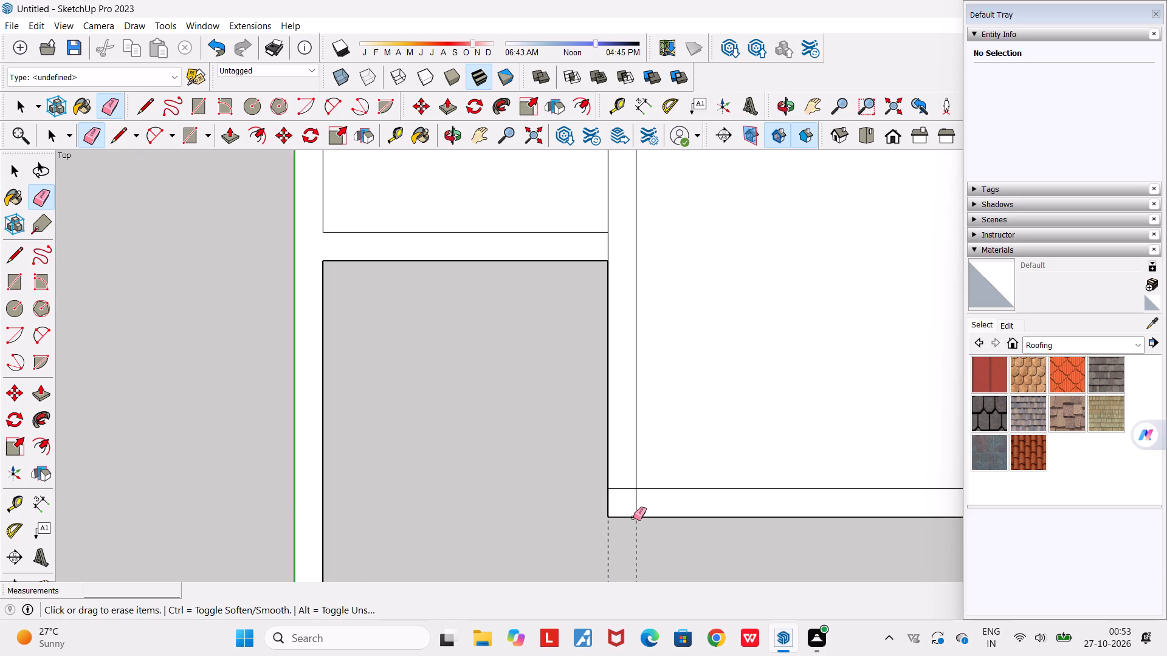
pyautogui.moveTo(628, 485); pyautogui.dragTo(639, 504)
pyautogui.scroll(-5, 639, 504)
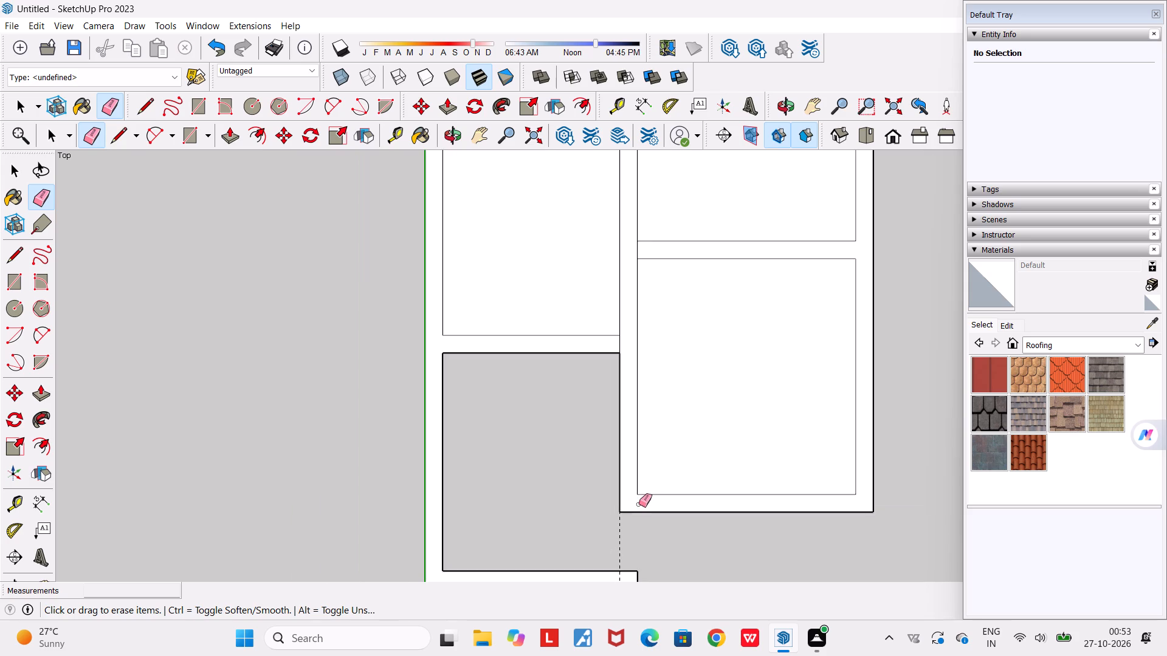
# Erase the remaining vertical guide.
pyautogui.scroll(5, 625, 339)
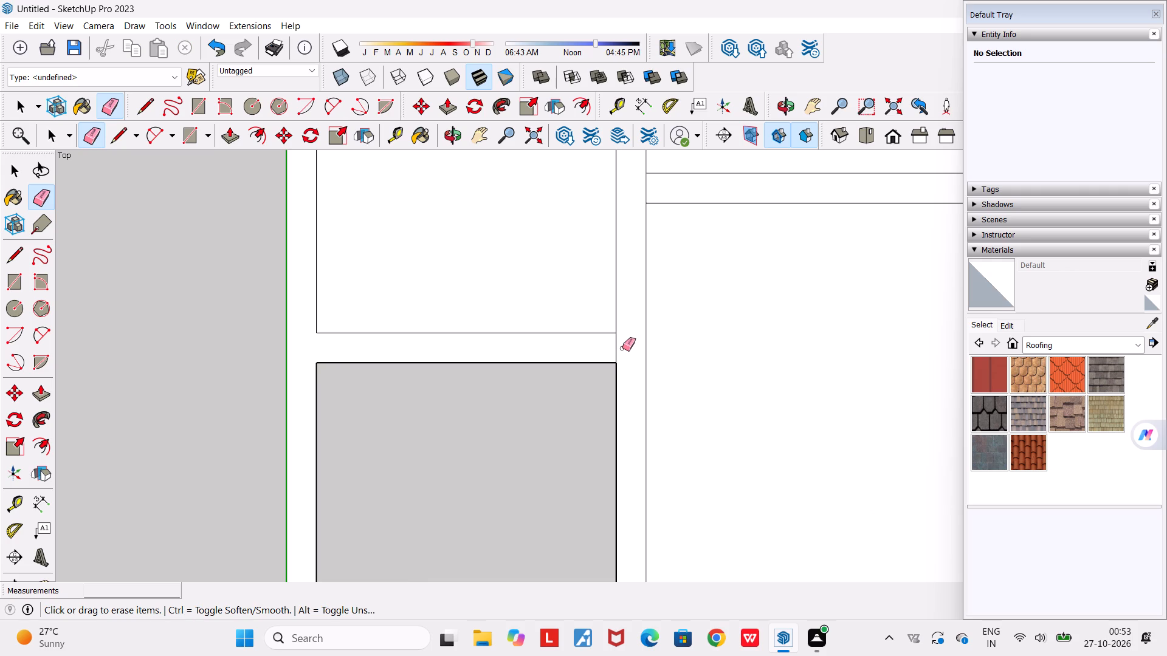
pyautogui.scroll(-7, 622, 348)
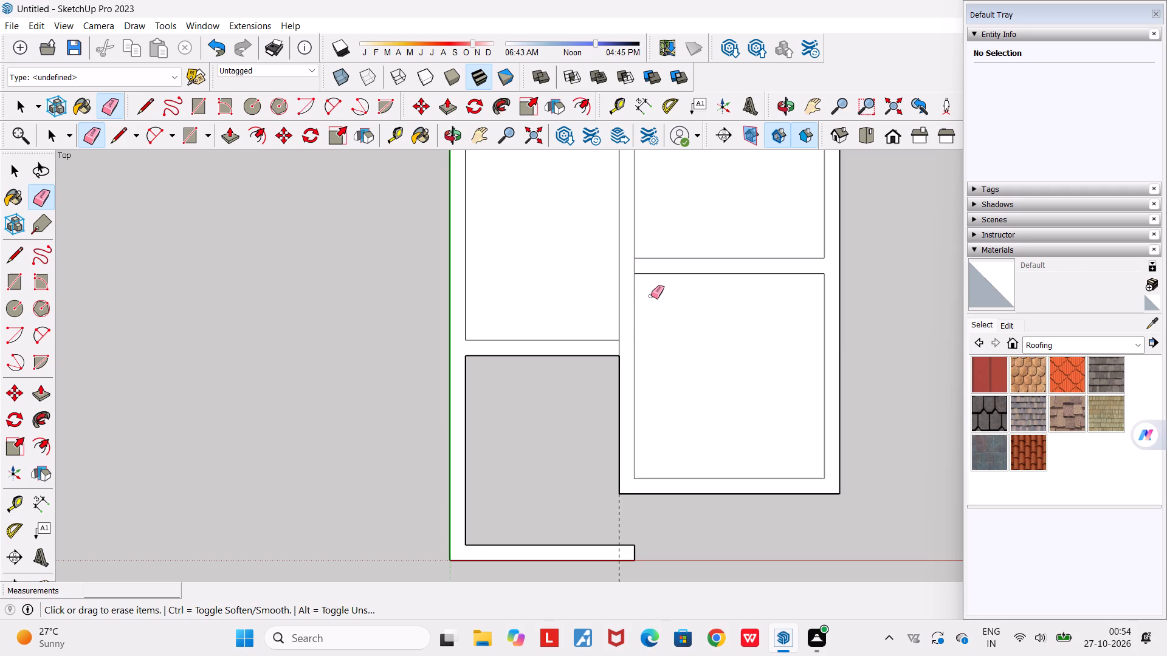
pyautogui.moveTo(634, 515); pyautogui.dragTo(627, 515)
pyautogui.moveTo(627, 515); pyautogui.dragTo(613, 514)
pyautogui.scroll(-9, 612, 508)
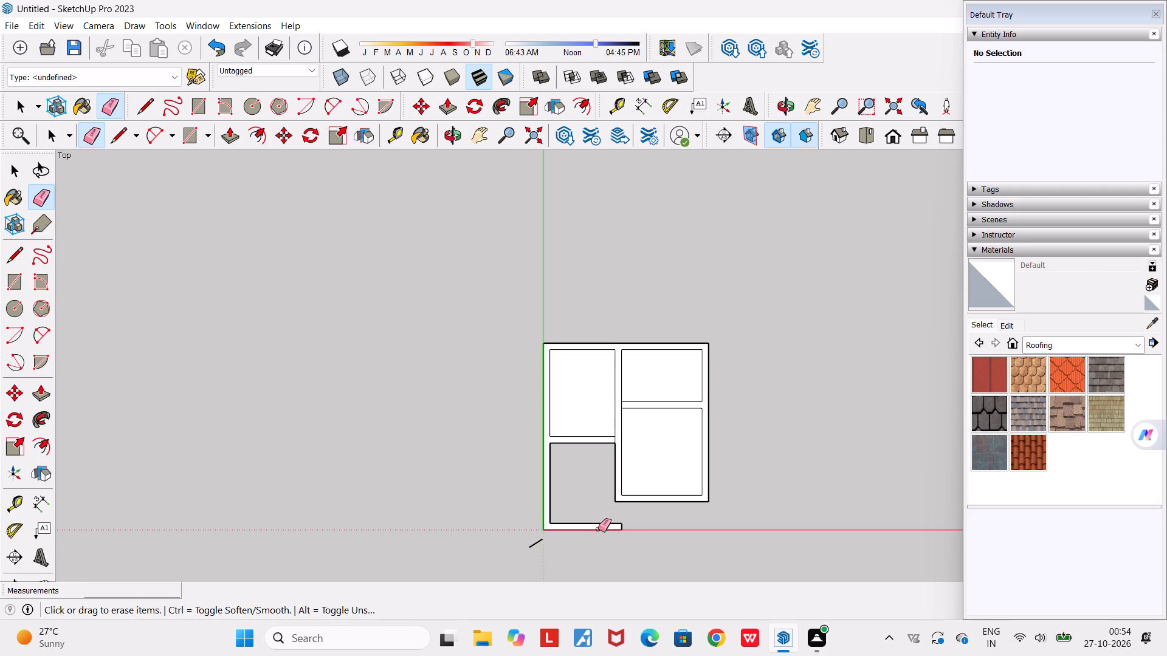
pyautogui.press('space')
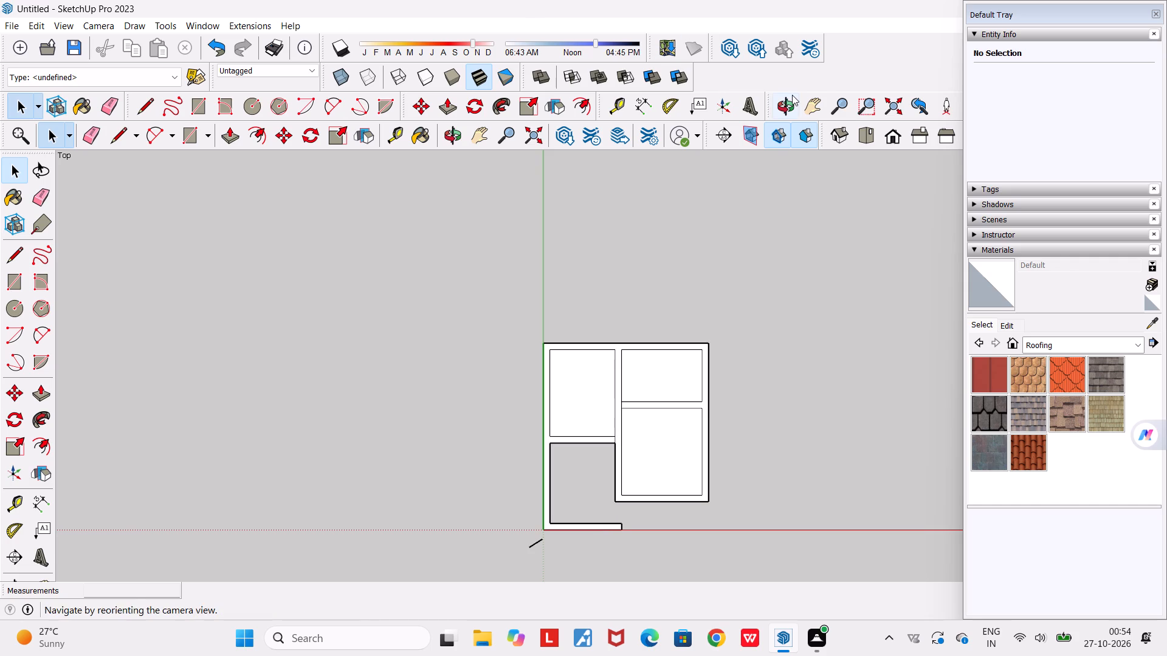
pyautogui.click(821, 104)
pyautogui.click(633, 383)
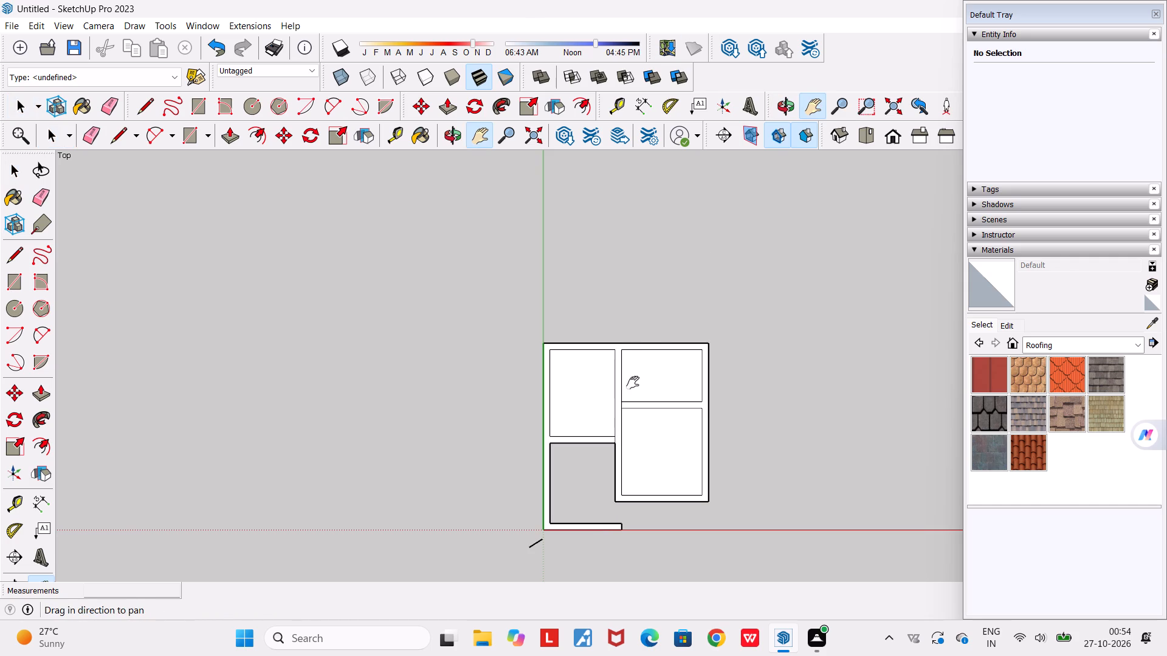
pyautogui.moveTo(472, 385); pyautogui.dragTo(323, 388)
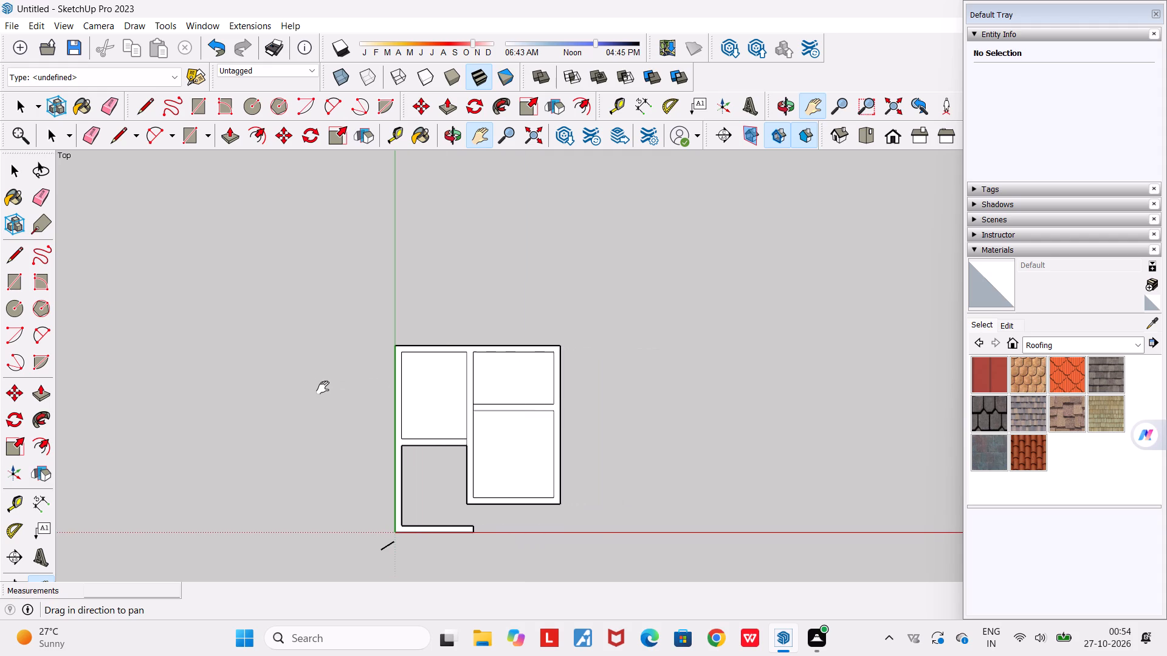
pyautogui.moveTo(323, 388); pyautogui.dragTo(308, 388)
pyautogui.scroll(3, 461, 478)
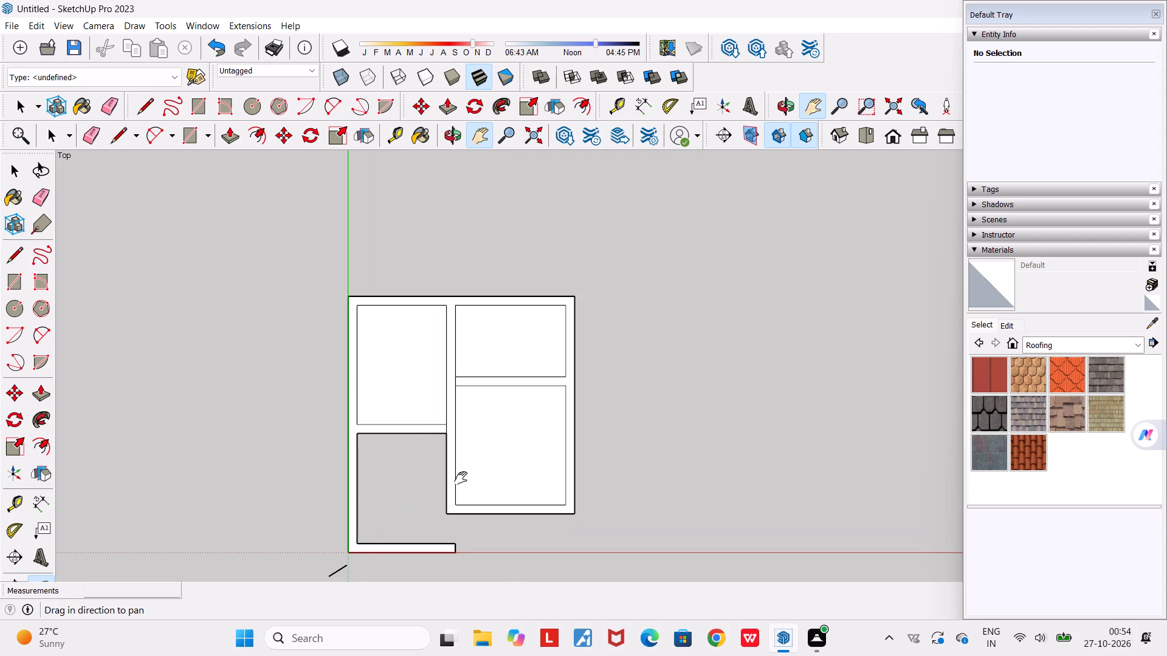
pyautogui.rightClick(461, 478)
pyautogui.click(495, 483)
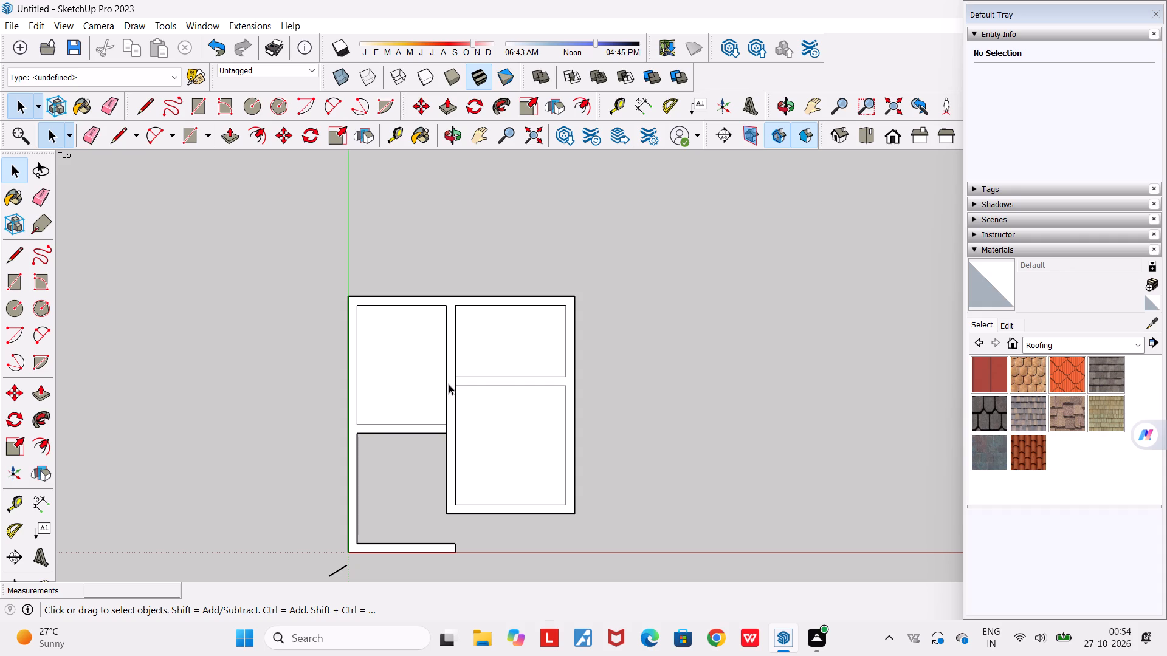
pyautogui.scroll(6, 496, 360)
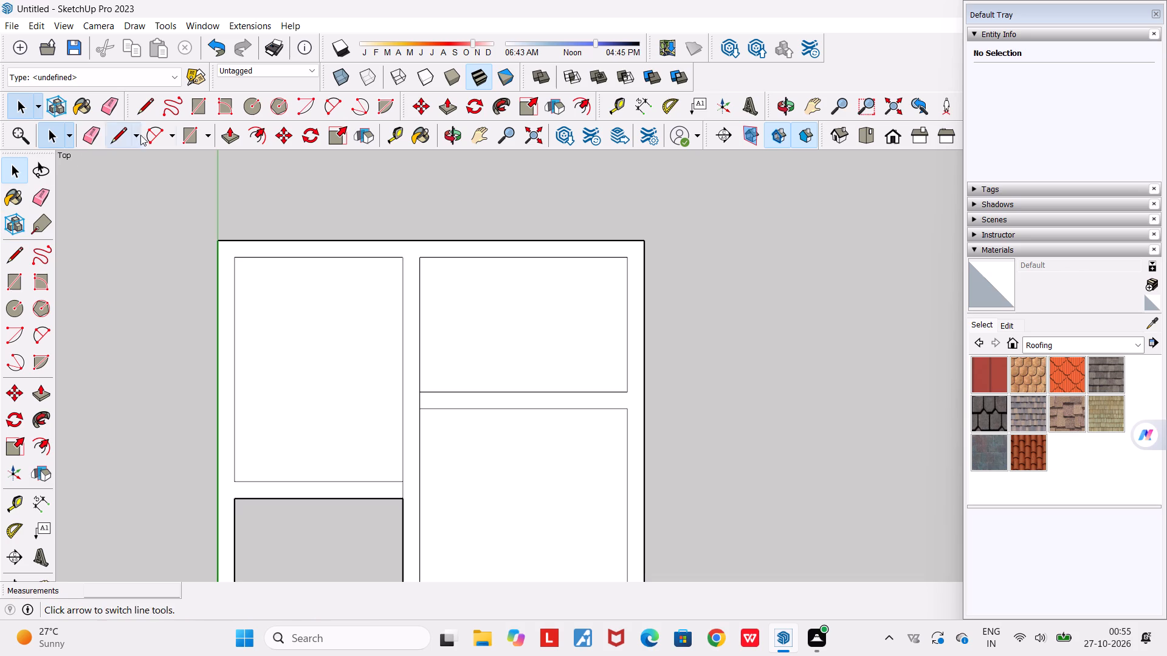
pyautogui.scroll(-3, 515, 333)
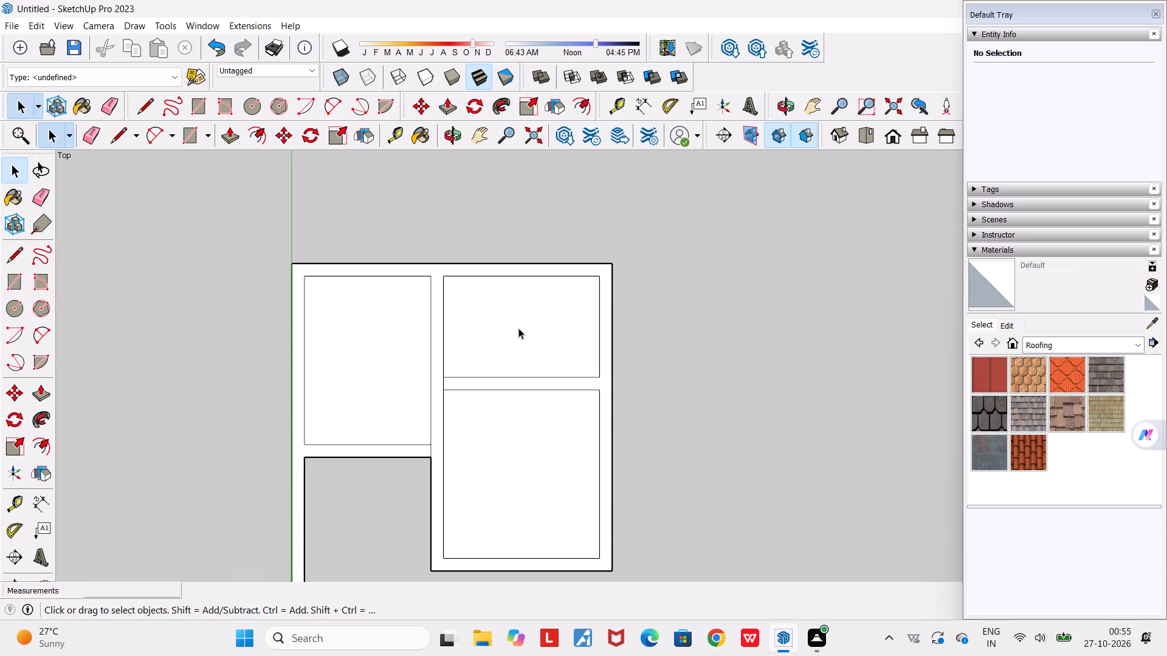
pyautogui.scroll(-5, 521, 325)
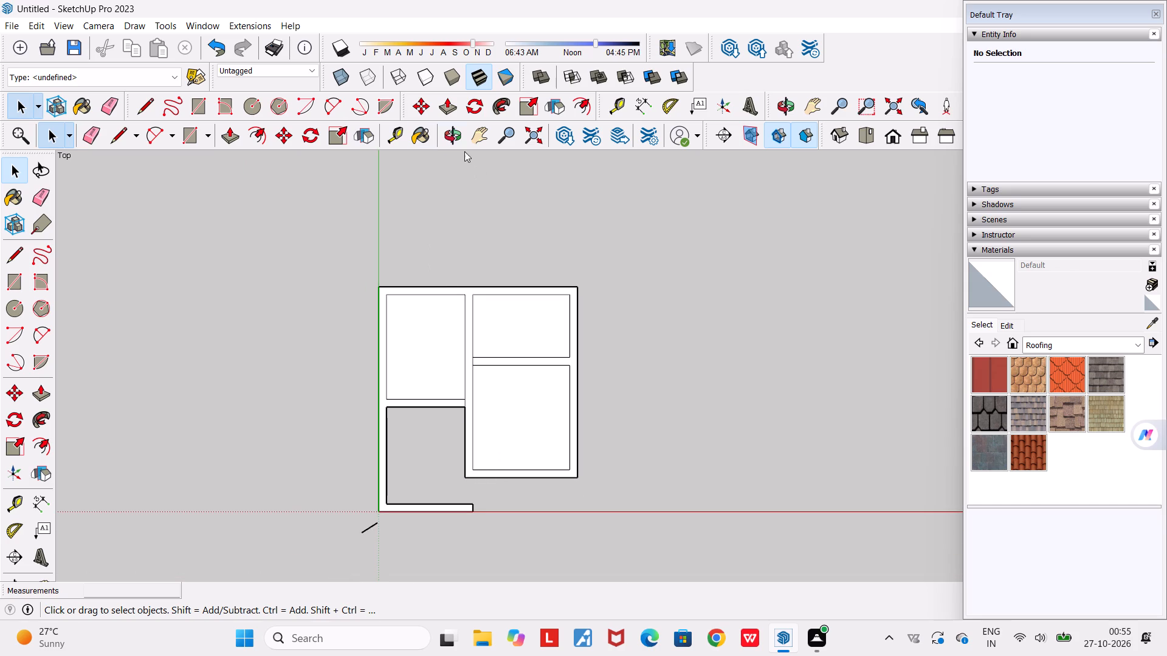
# Place a horizontal guide 1200 mm above the lower inner edge of the upper-right room.
pyautogui.click(394, 130)
pyautogui.click(528, 356)
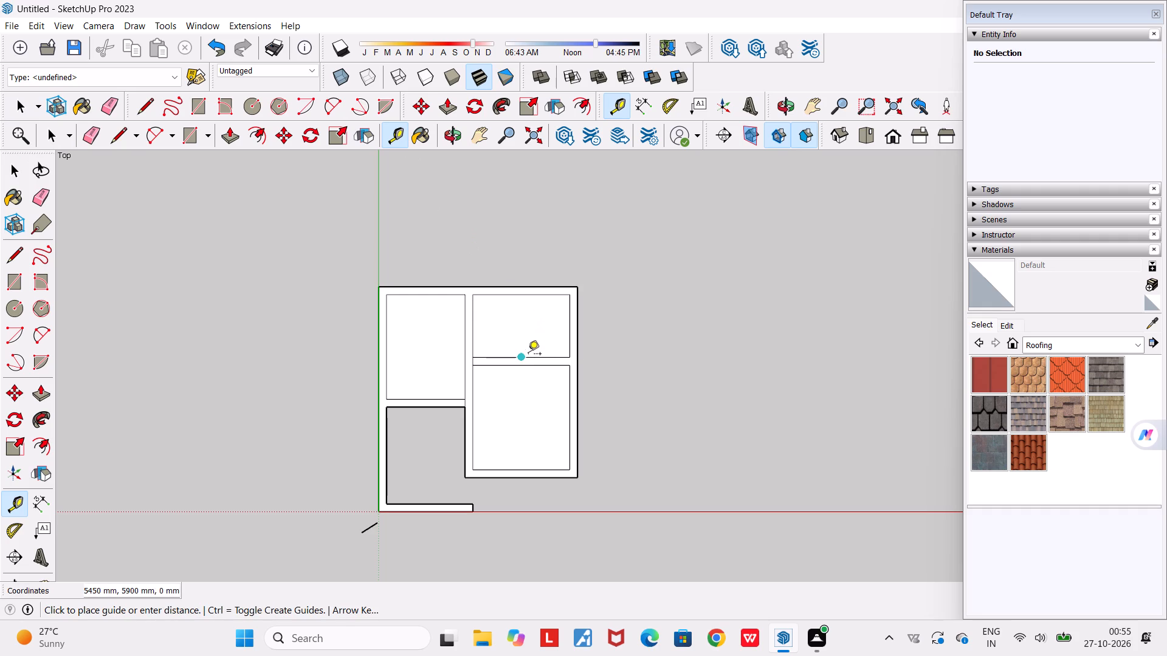
pyautogui.write('1200')
pyautogui.press('Return')
pyautogui.scroll(2, 529, 321)
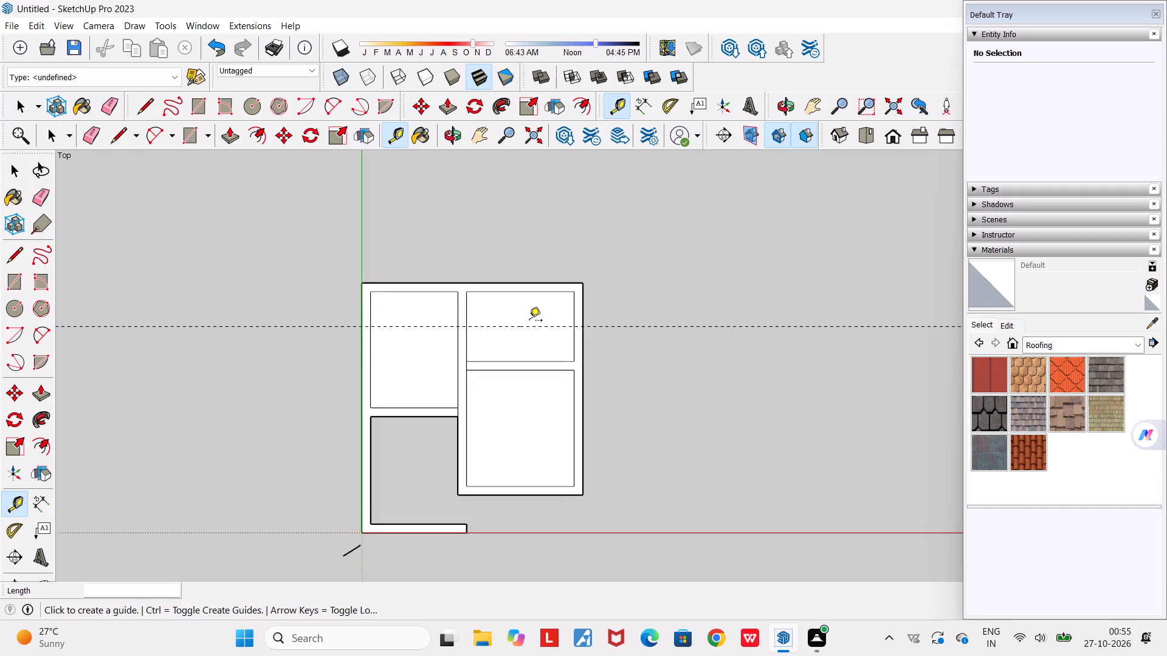
# Place a second horizontal guide 200 mm above the existing horizontal guide.
pyautogui.click(535, 329)
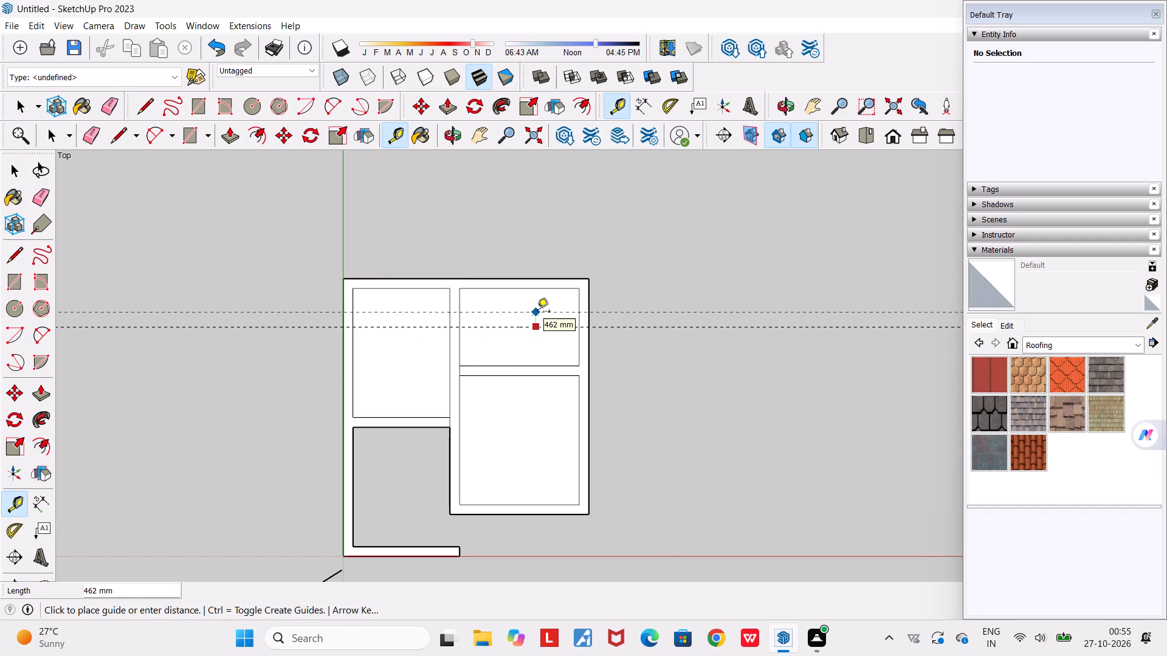
pyautogui.write('200')
pyautogui.press('Return')
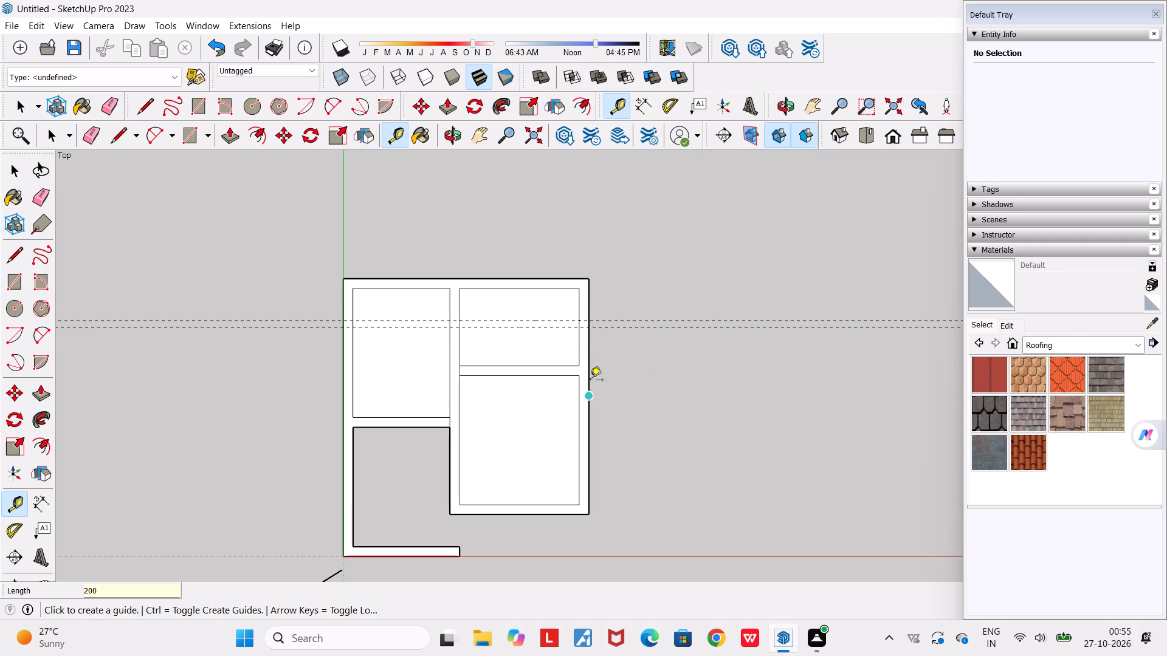
# Place a vertical guide 2150 mm left of the upper-right room's right inner edge and another 200 mm further left.
pyautogui.click(579, 351)
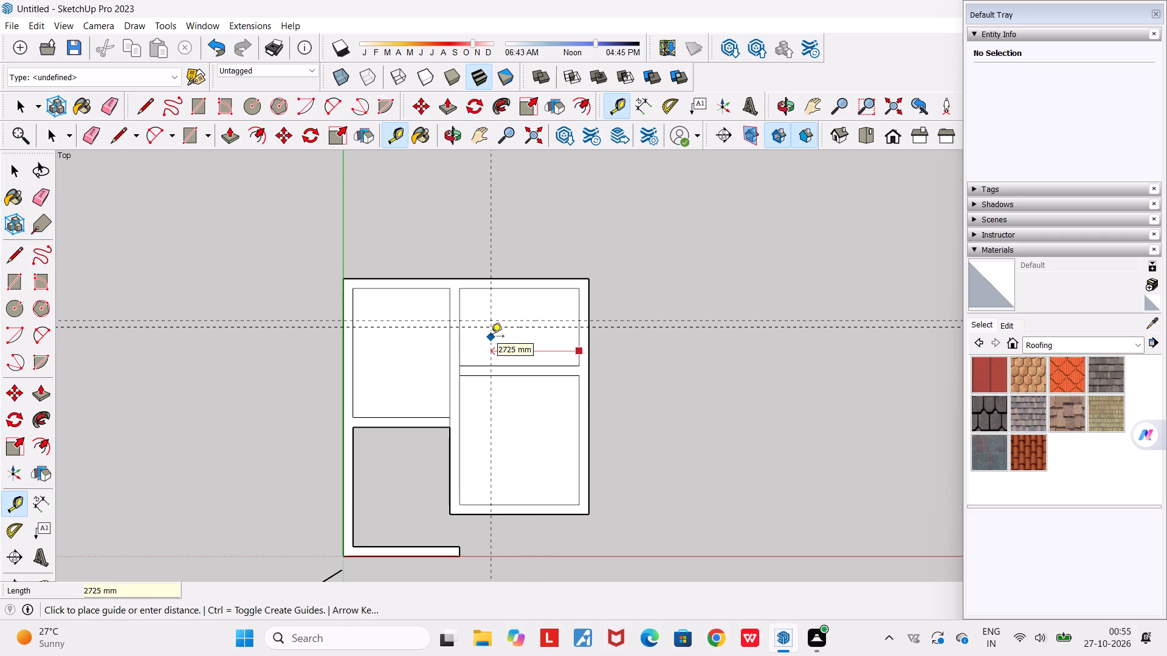
pyautogui.write('21')
pyautogui.write('50')
pyautogui.press('Return')
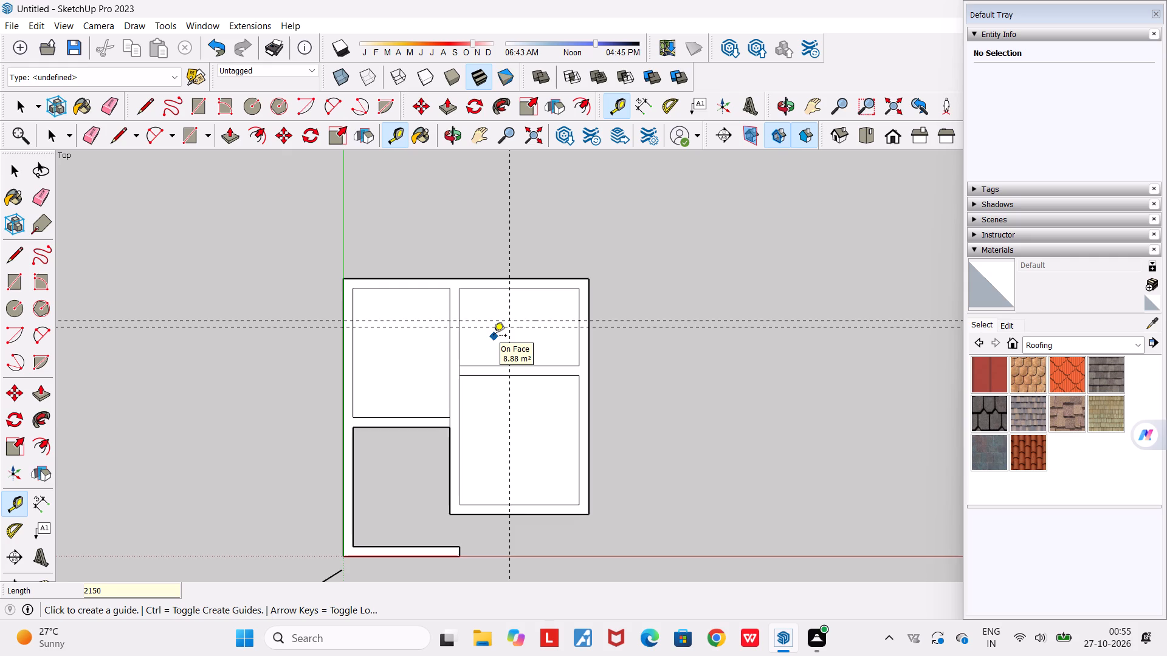
pyautogui.scroll(4, 497, 346)
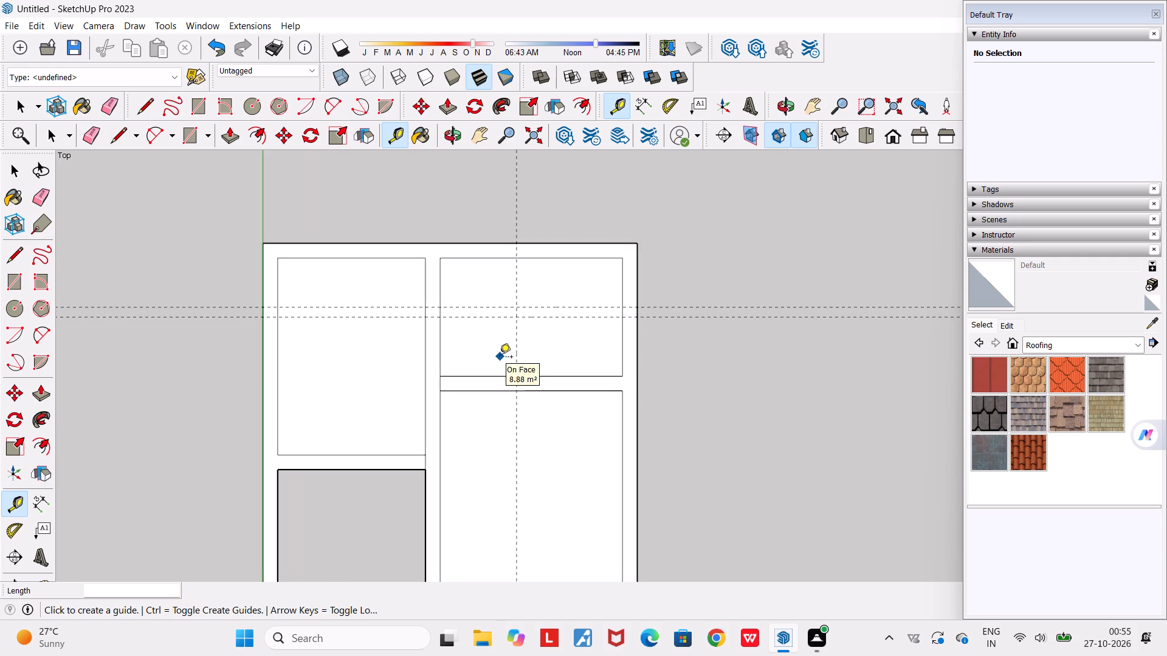
pyautogui.click(517, 354)
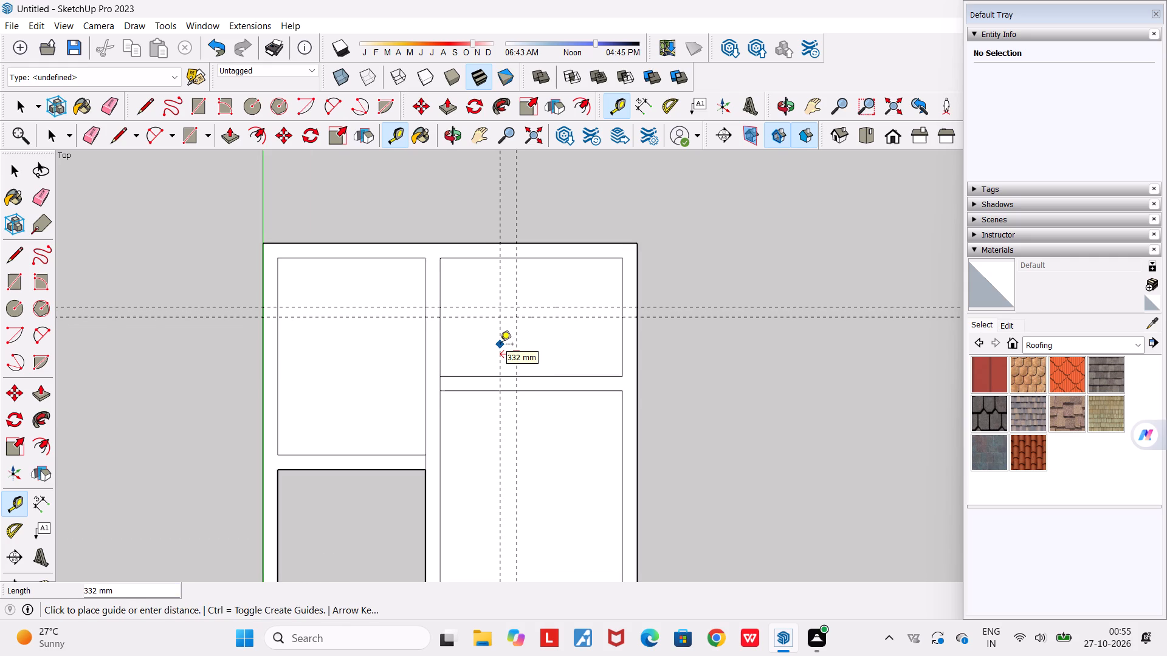
pyautogui.write('200')
pyautogui.press('Return')
# Add a third vertical guide 300 mm left of the left guide of the pair.
pyautogui.scroll(-1, 501, 342)
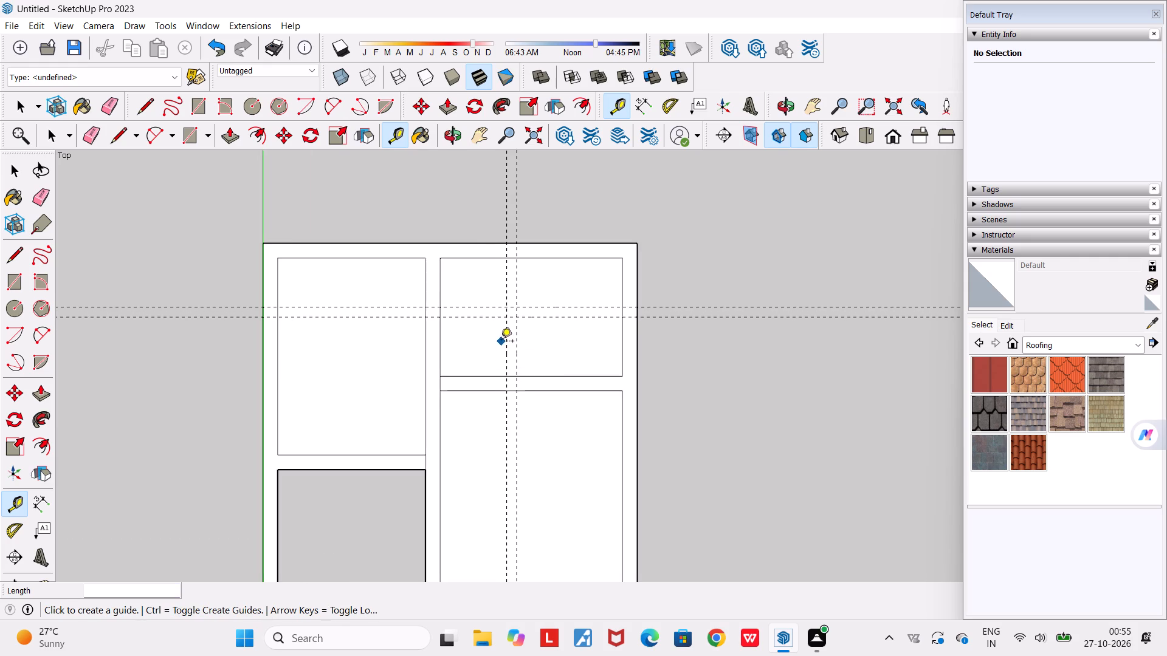
pyautogui.scroll(-2, 501, 342)
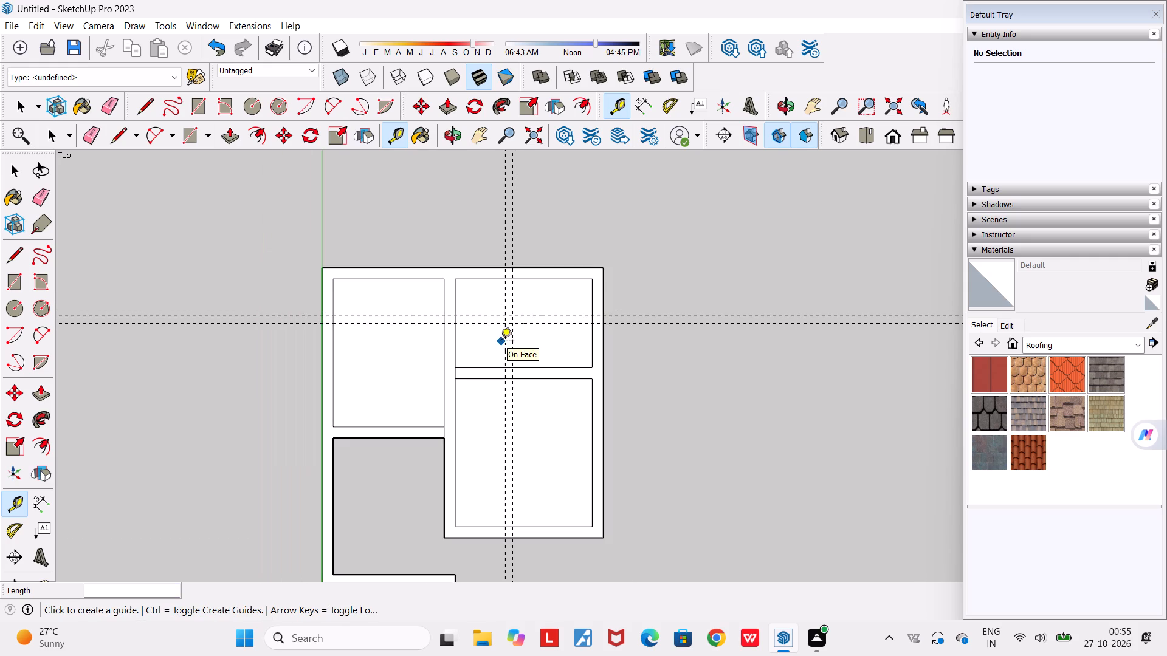
pyautogui.scroll(5, 498, 380)
pyautogui.click(512, 371)
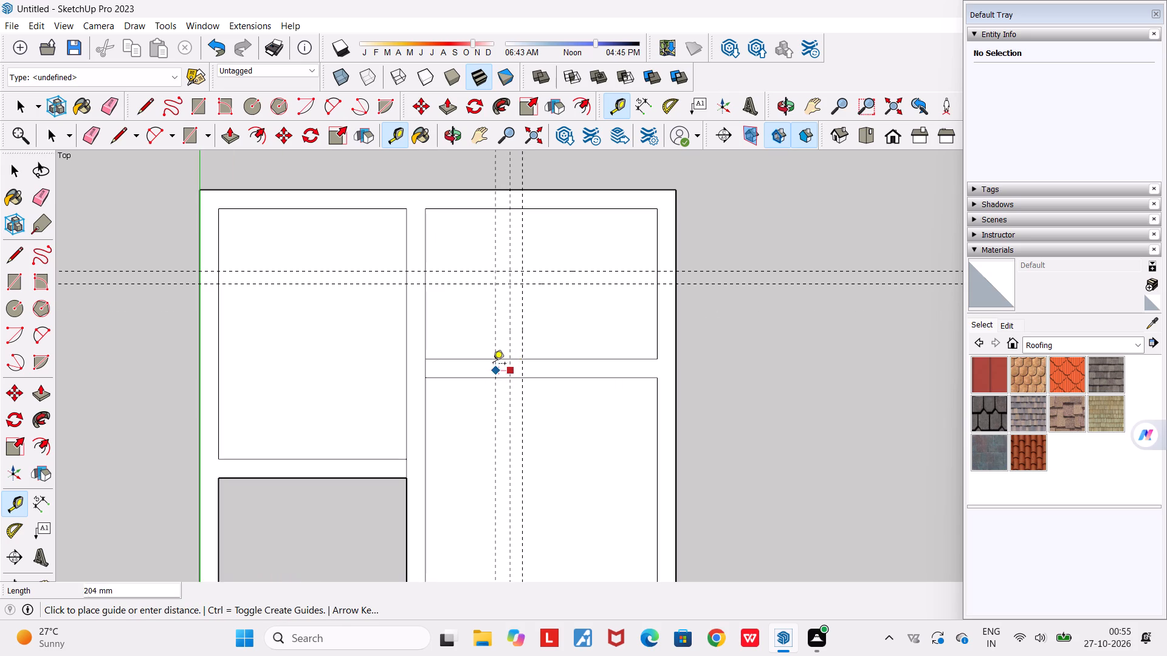
pyautogui.write('300')
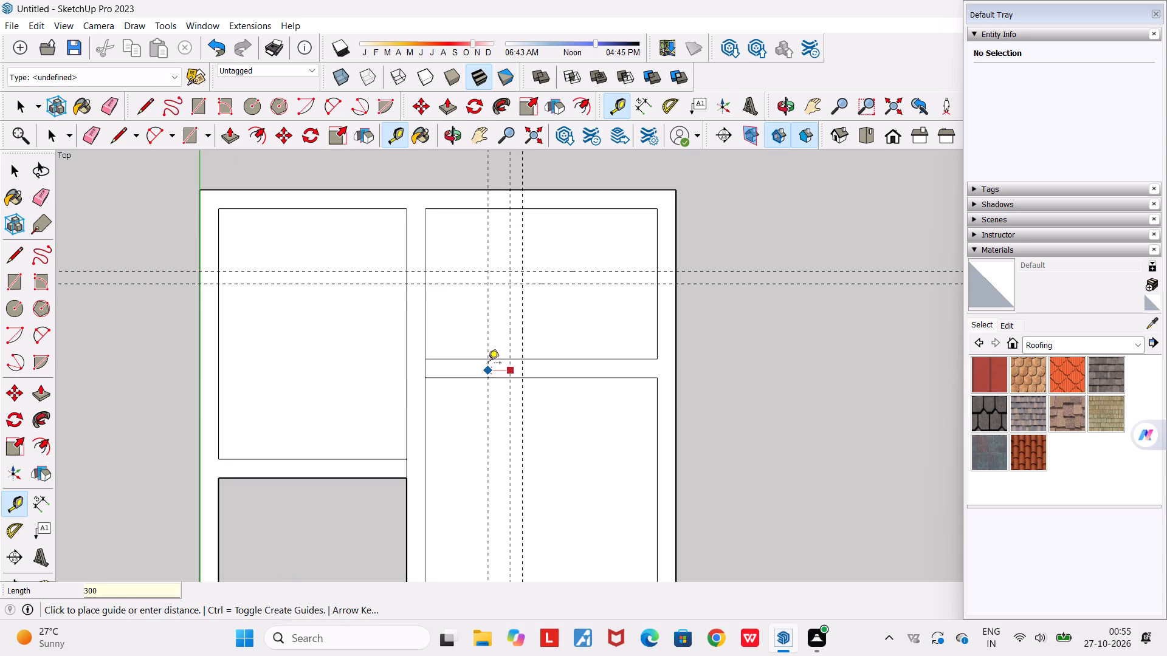
pyautogui.press('Return')
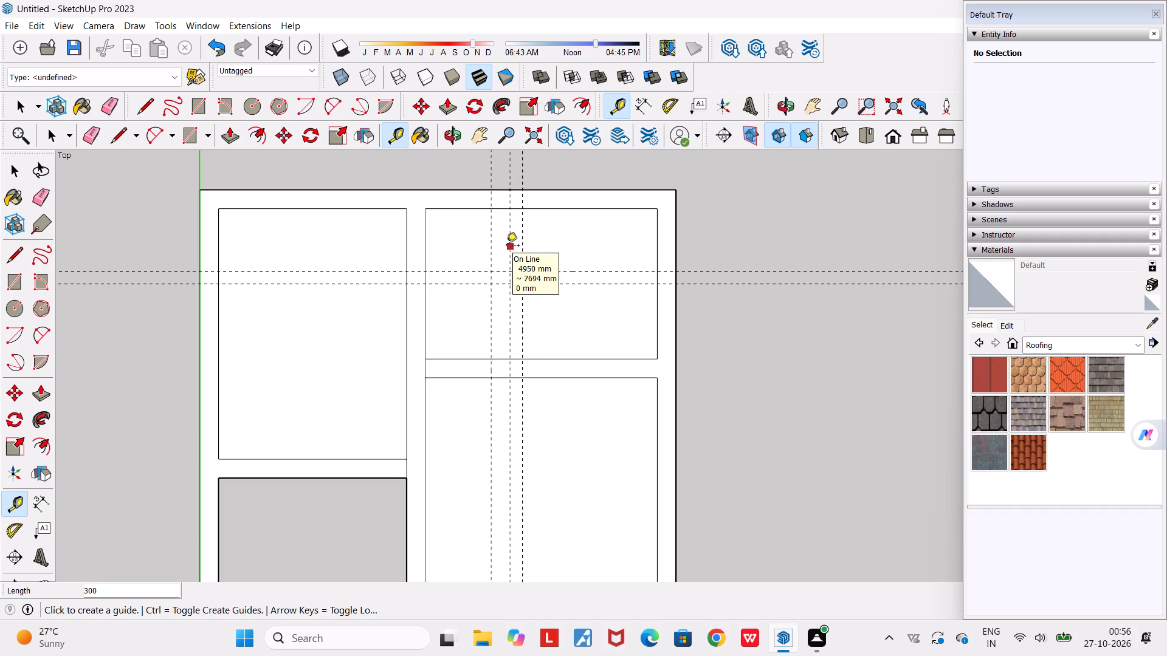
# Measure from the upper horizontal guide up to the upper-right room's top right inner corner.
pyautogui.click(658, 273)
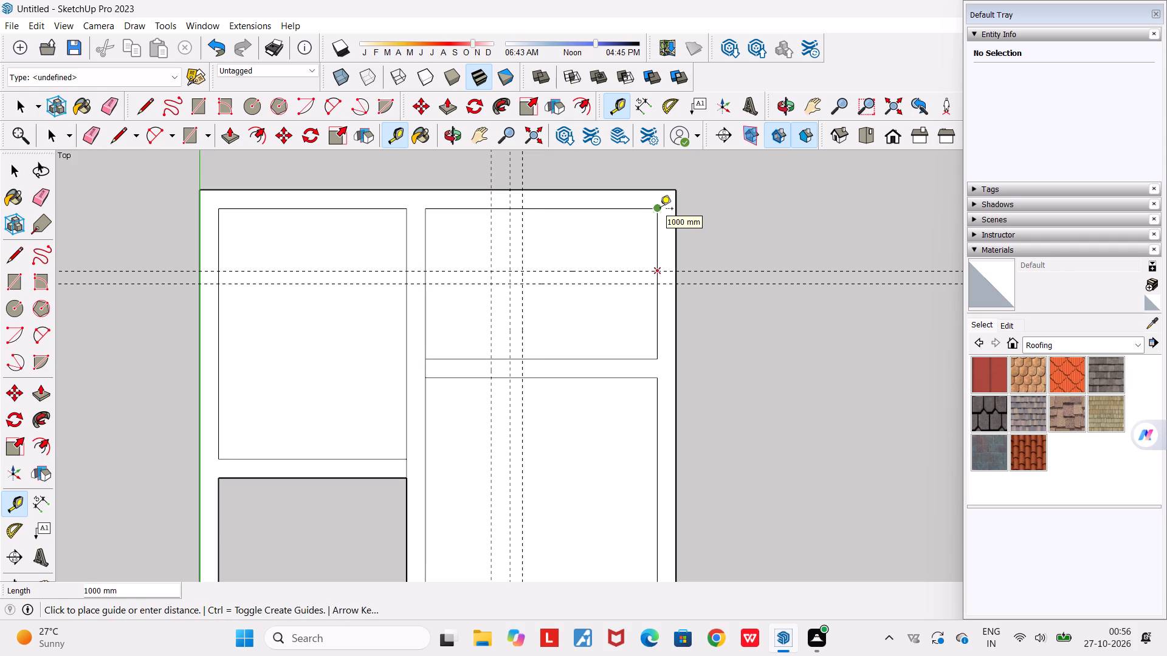
pyautogui.press('space')
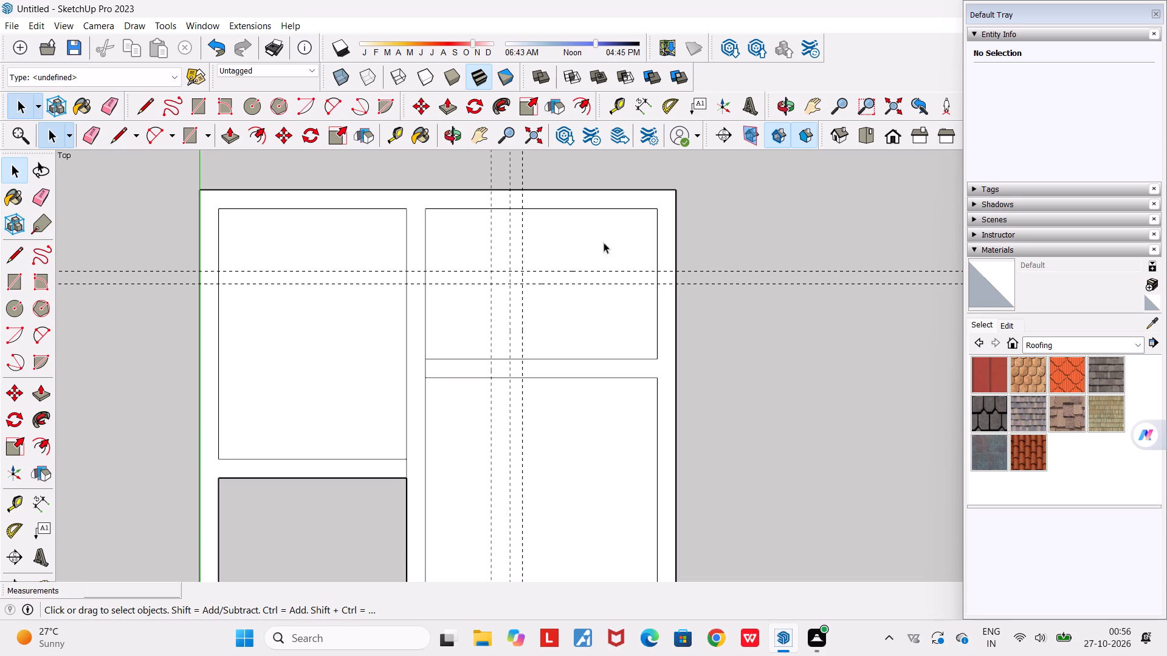
# Place a vertical guide 1200 mm left of the upper-right room's right inner edge and another 200 mm further left.
pyautogui.click(621, 111)
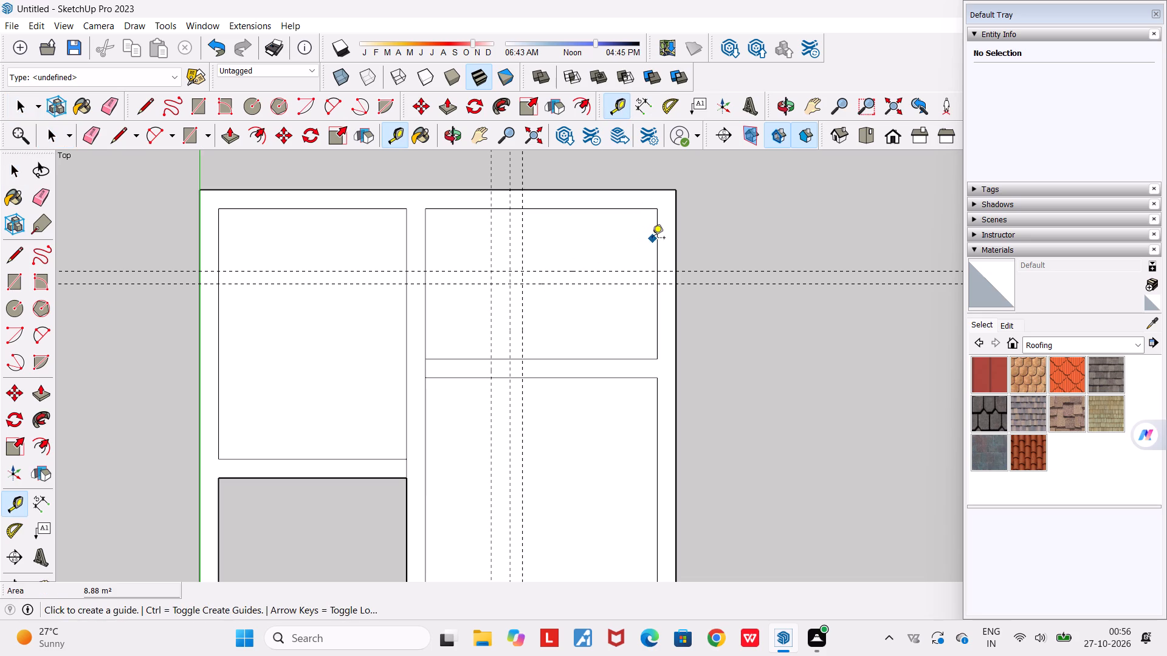
pyautogui.click(655, 239)
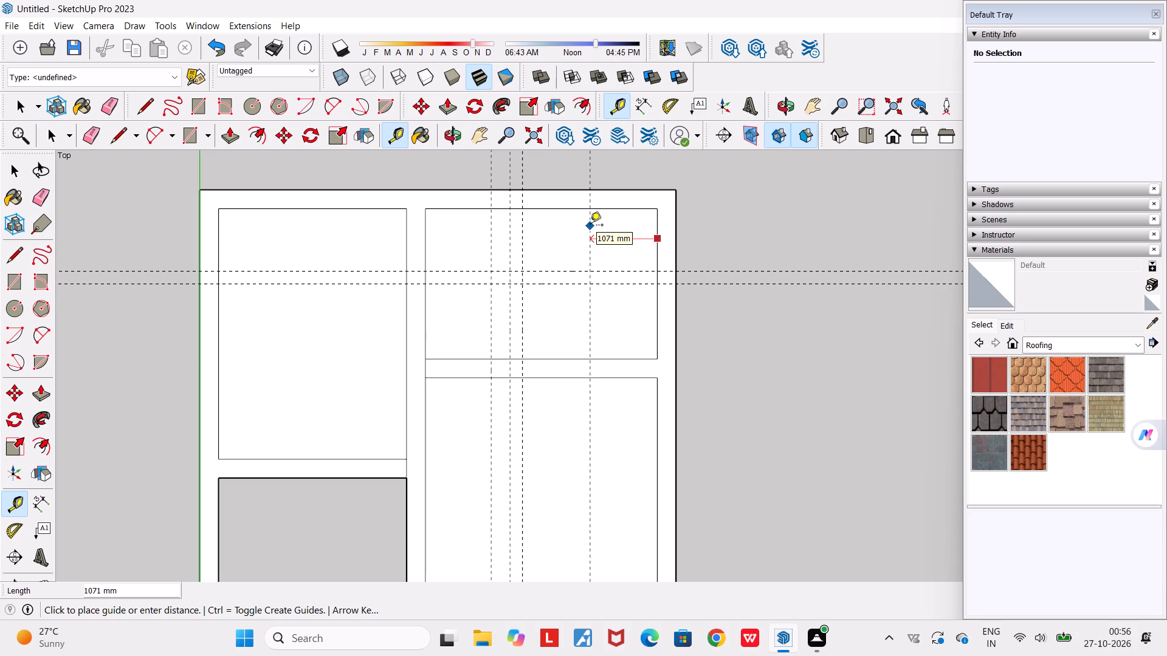
pyautogui.write('1200')
pyautogui.press('Return')
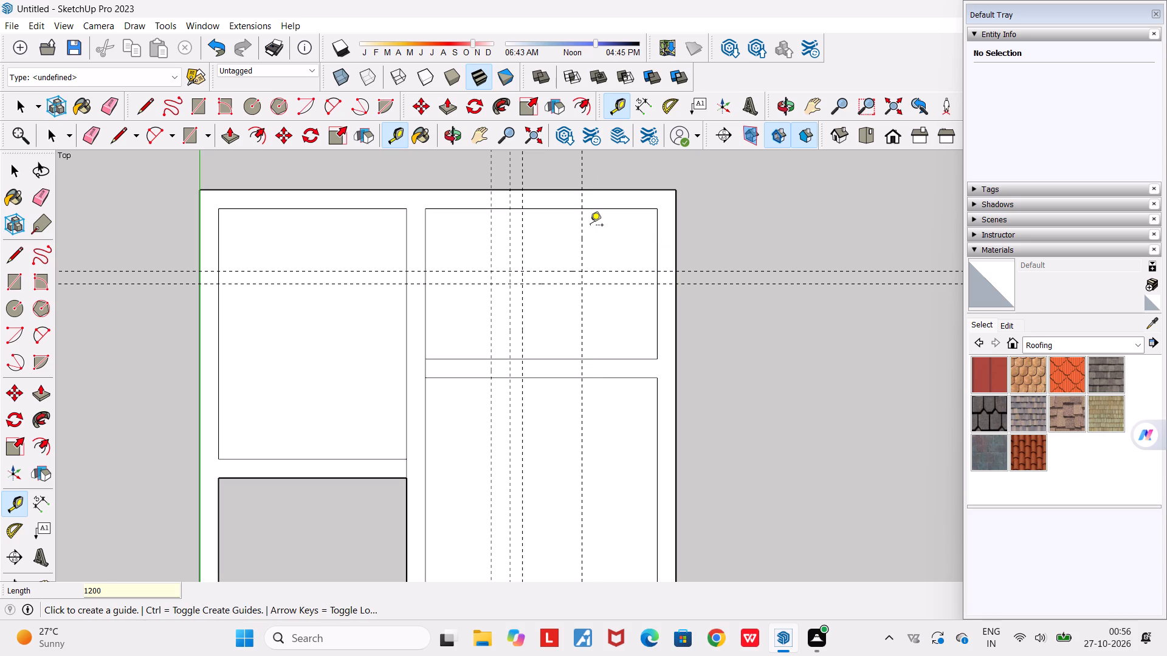
pyautogui.click(580, 226)
pyautogui.write('200')
pyautogui.press('Return')
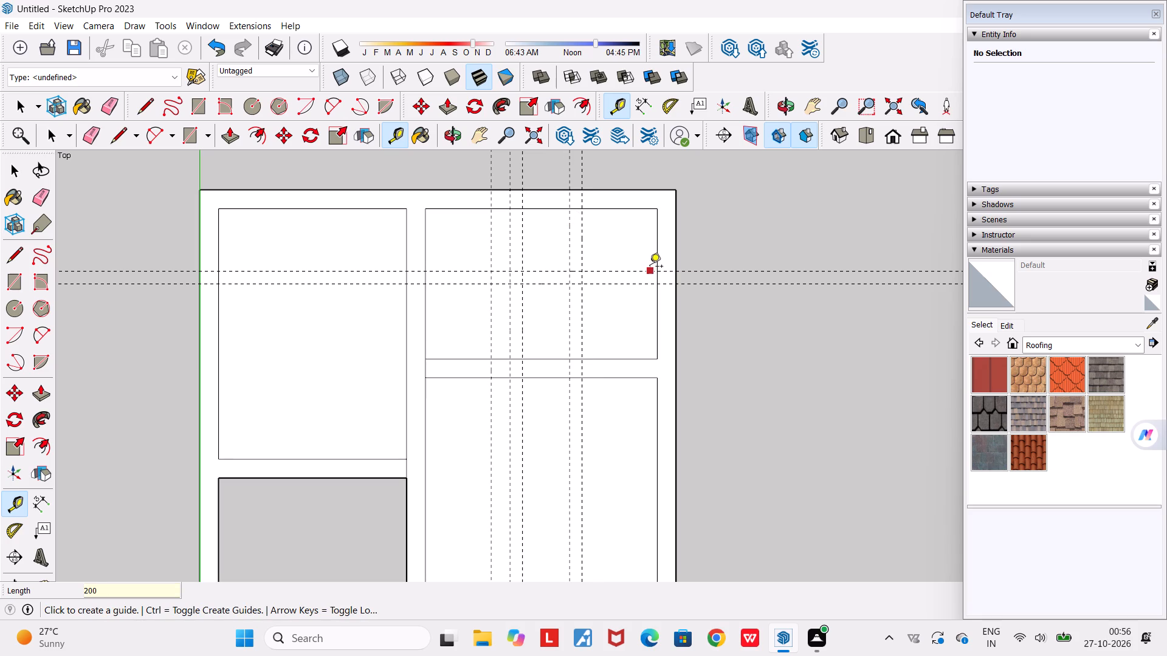
pyautogui.press('space')
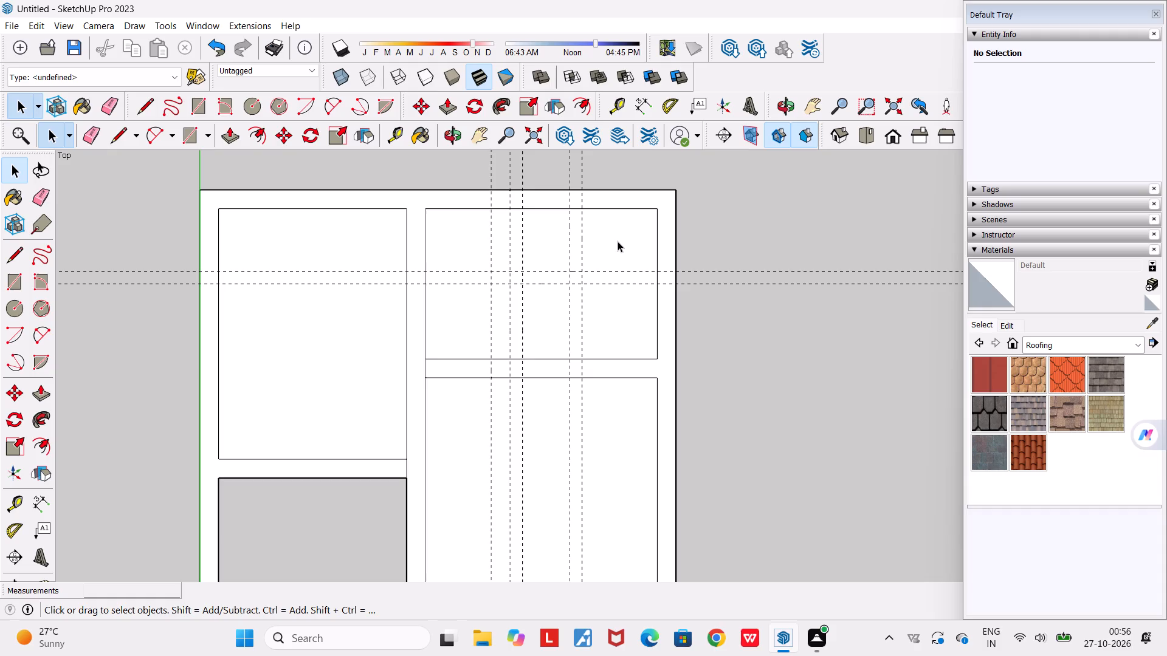
# Draw a 1400 × 200 mm upright rectangle between the middle vertical guides, from the upper horizontal guide down to the partition.
pyautogui.click(186, 133)
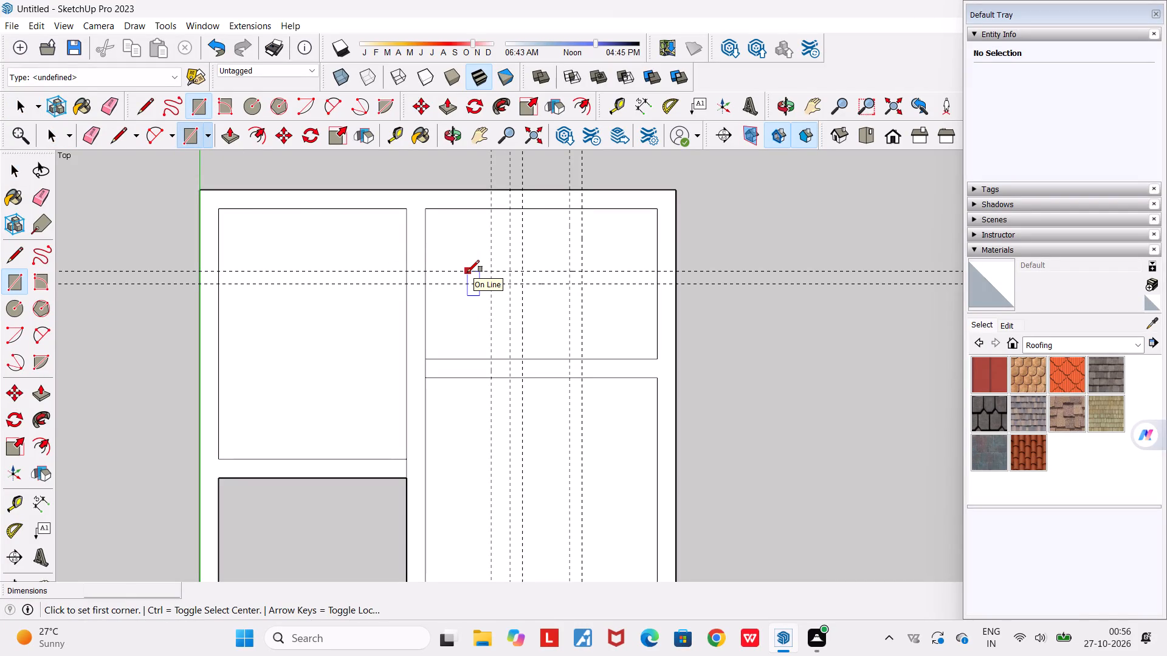
pyautogui.click(512, 272)
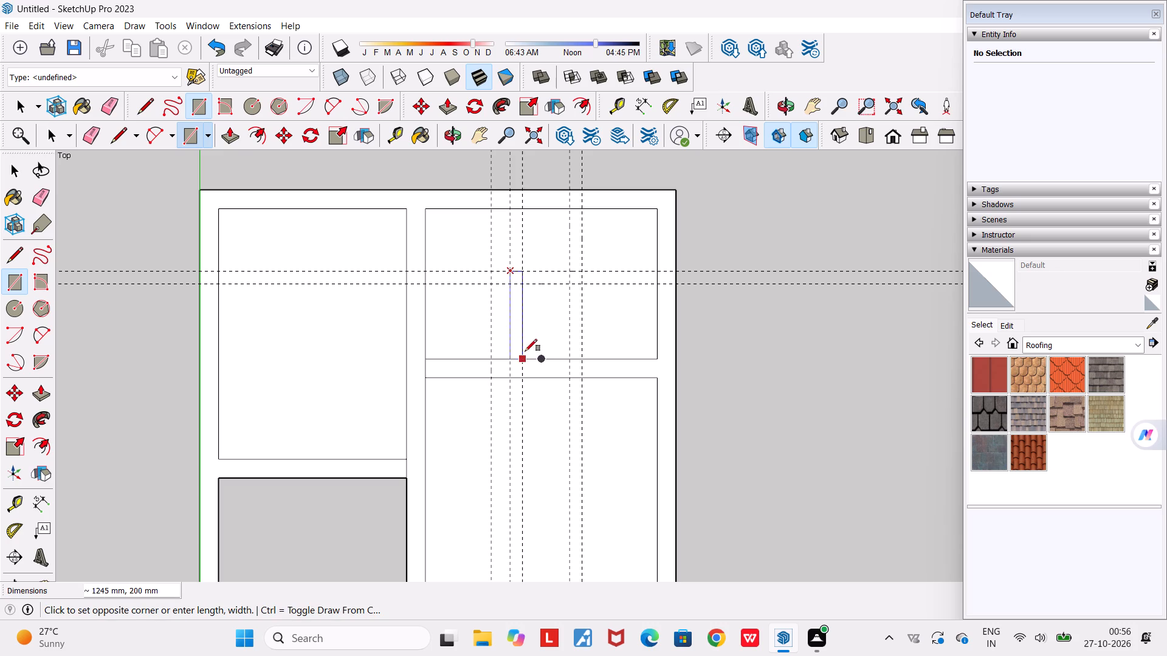
pyautogui.click(526, 358)
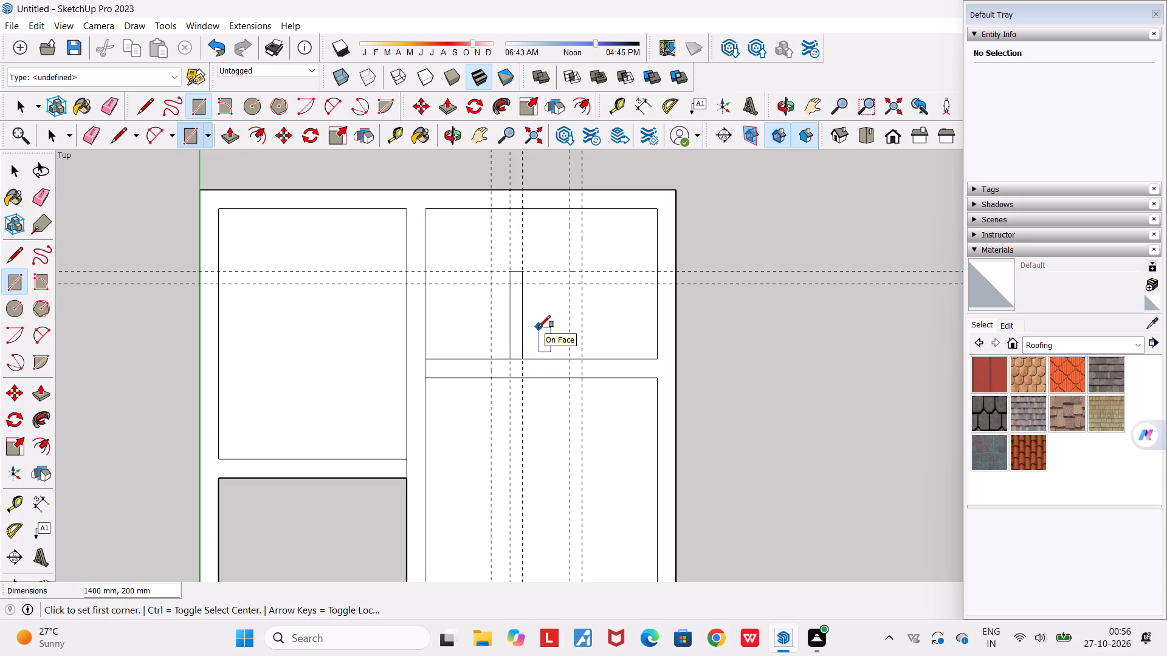
# Draw an L-shaped wall in the room's top right corner from a 1400 × 200 mm and a 200 × 1200 mm rectangle along the guides.
pyautogui.click(571, 270)
pyautogui.click(659, 287)
pyautogui.click(568, 208)
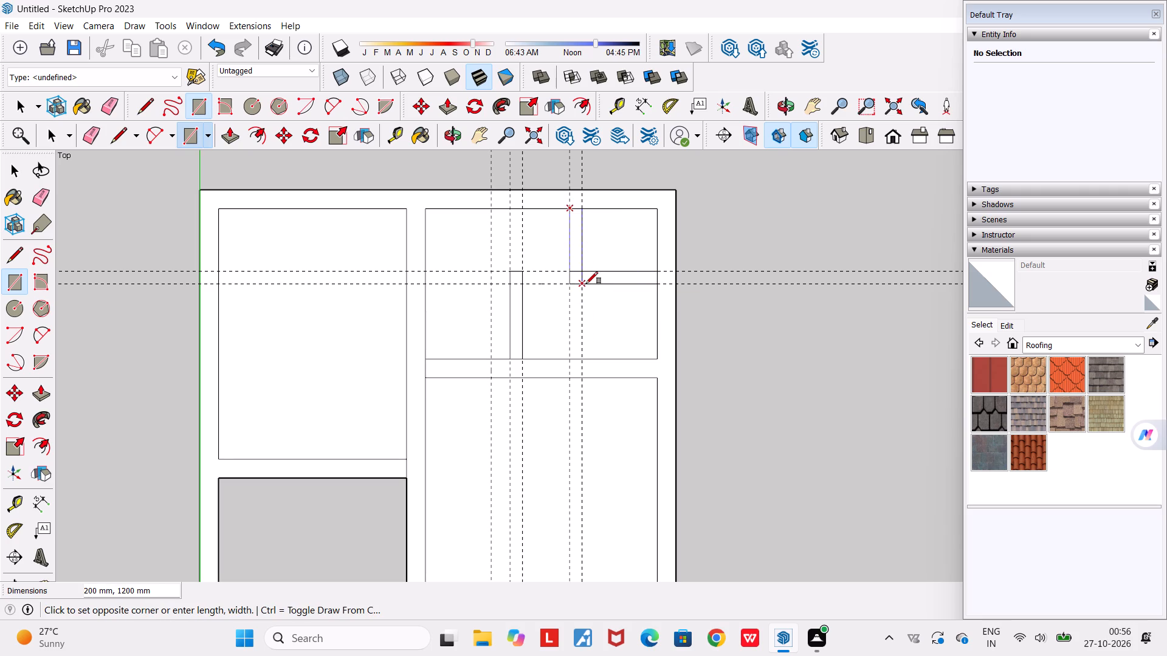
pyautogui.click(586, 284)
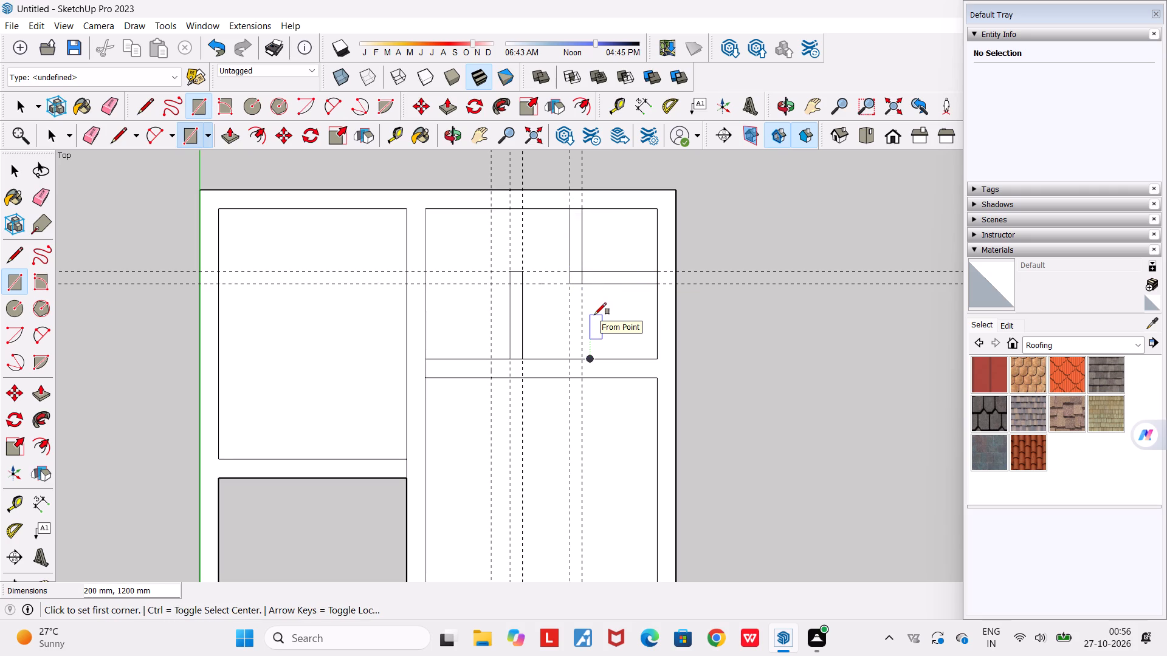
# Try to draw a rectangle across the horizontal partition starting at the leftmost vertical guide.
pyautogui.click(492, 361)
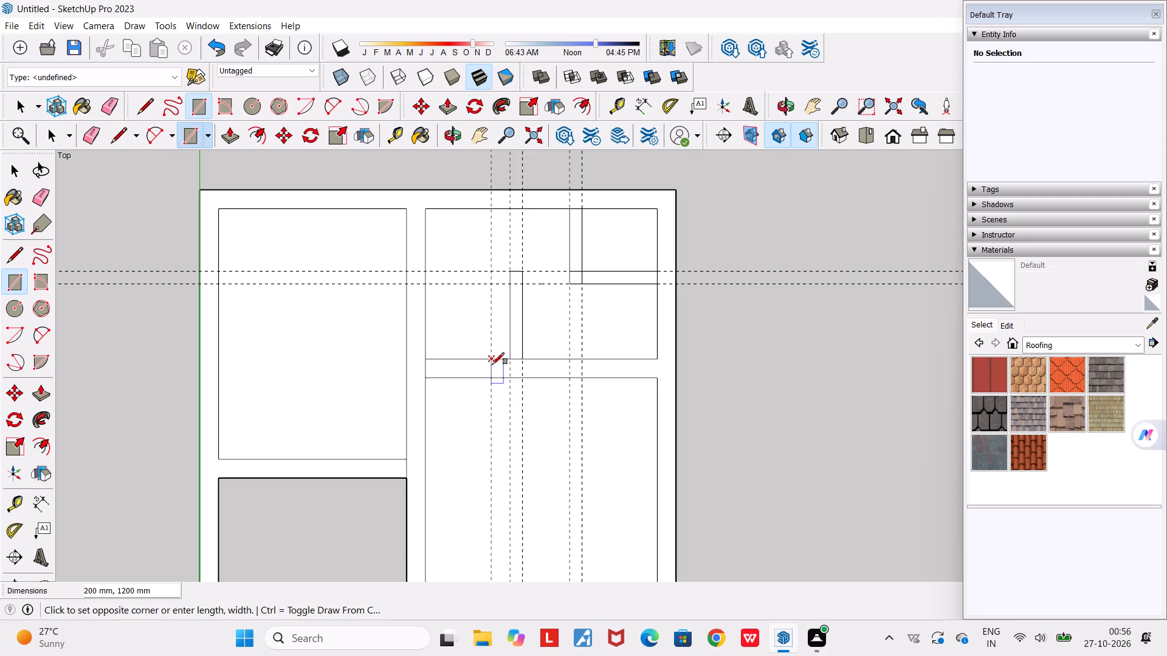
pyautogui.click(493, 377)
# Erase both horizontal guides and the two vertical guides at the L-shaped wall.
pyautogui.press('e')
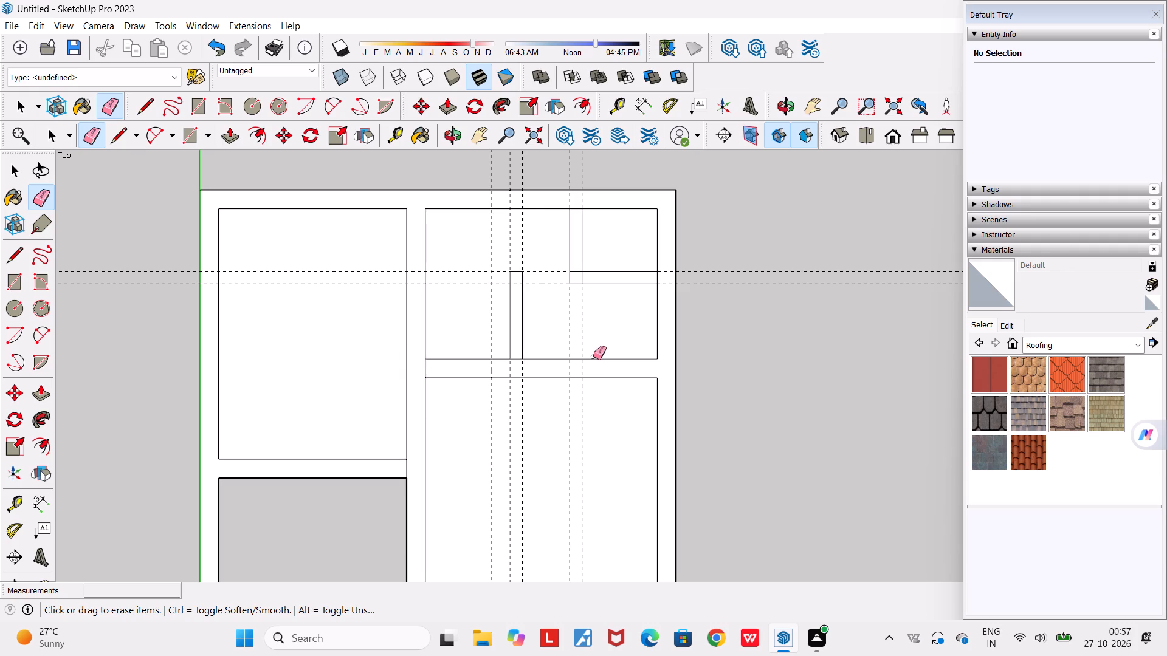
pyautogui.moveTo(738, 247); pyautogui.dragTo(739, 317)
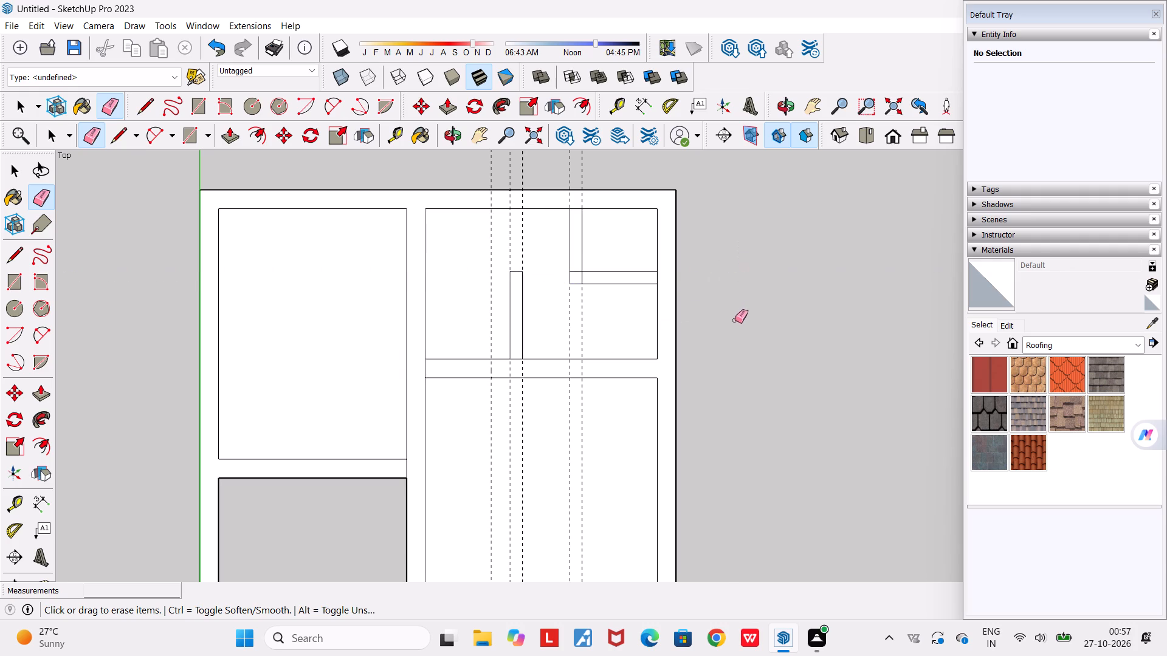
pyautogui.moveTo(601, 326); pyautogui.dragTo(559, 327)
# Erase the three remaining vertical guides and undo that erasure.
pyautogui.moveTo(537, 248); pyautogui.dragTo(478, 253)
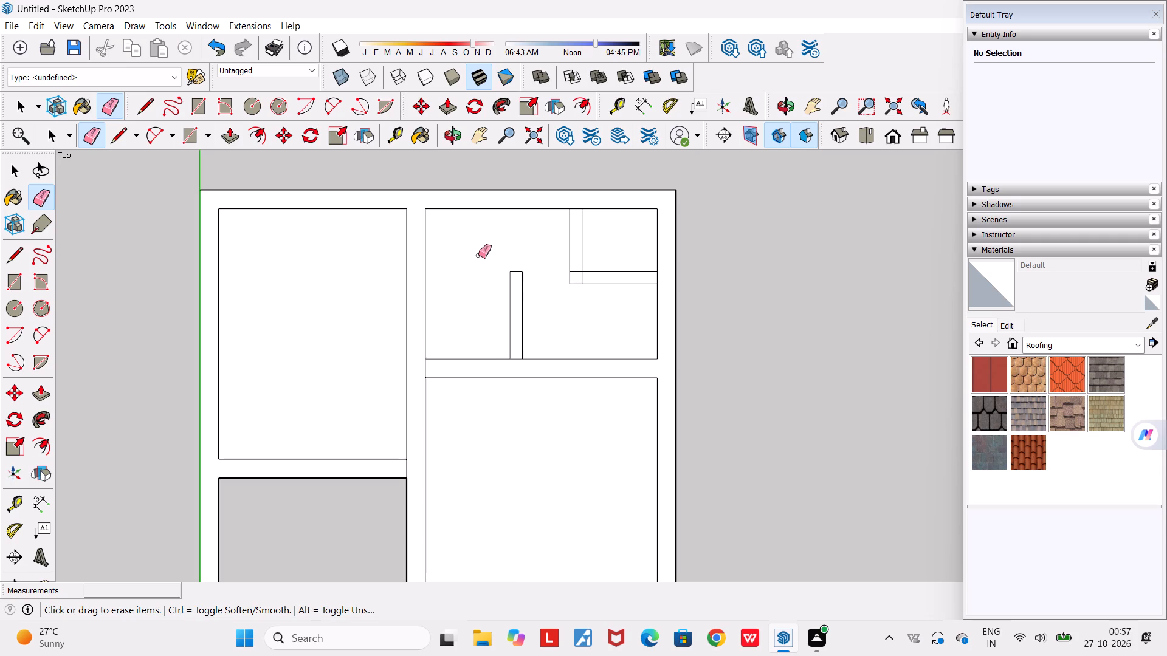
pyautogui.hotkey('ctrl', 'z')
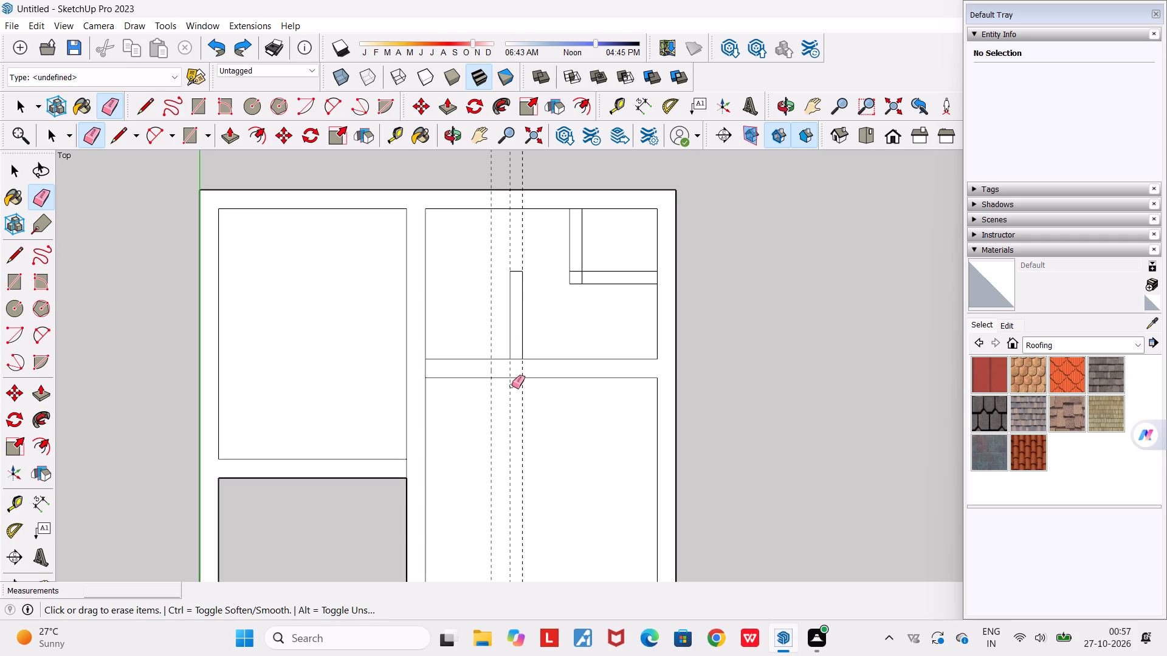
# Draw a 300 mm line across the horizontal partition at the leftmost vertical guide.
pyautogui.press('l')
pyautogui.click(492, 360)
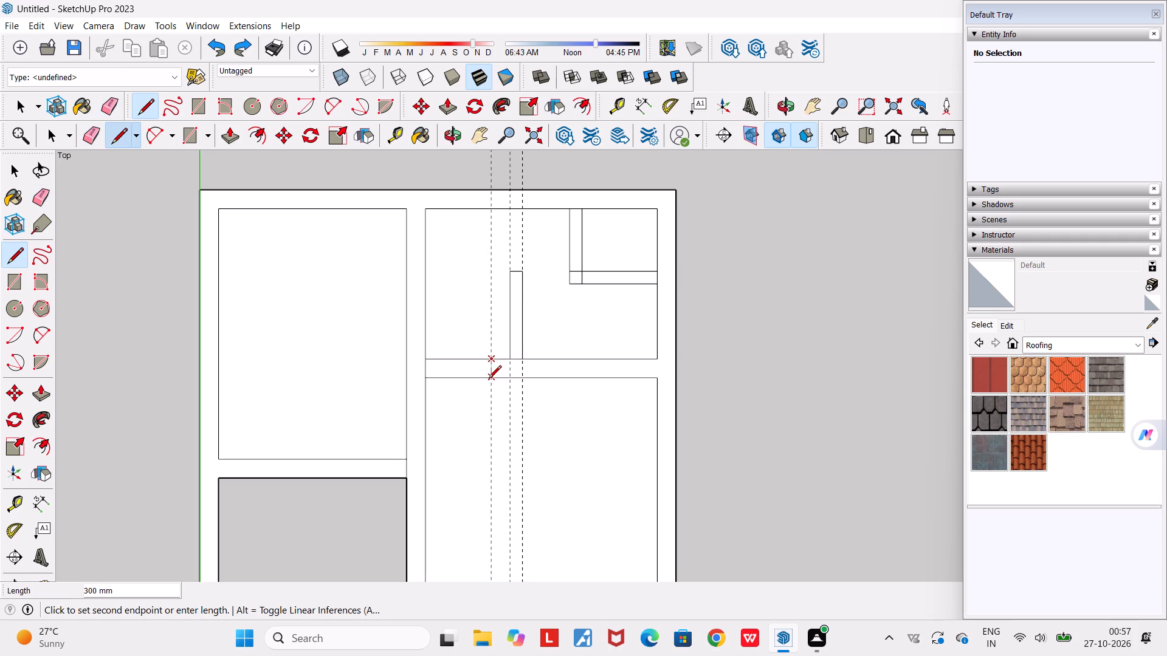
pyautogui.click(489, 379)
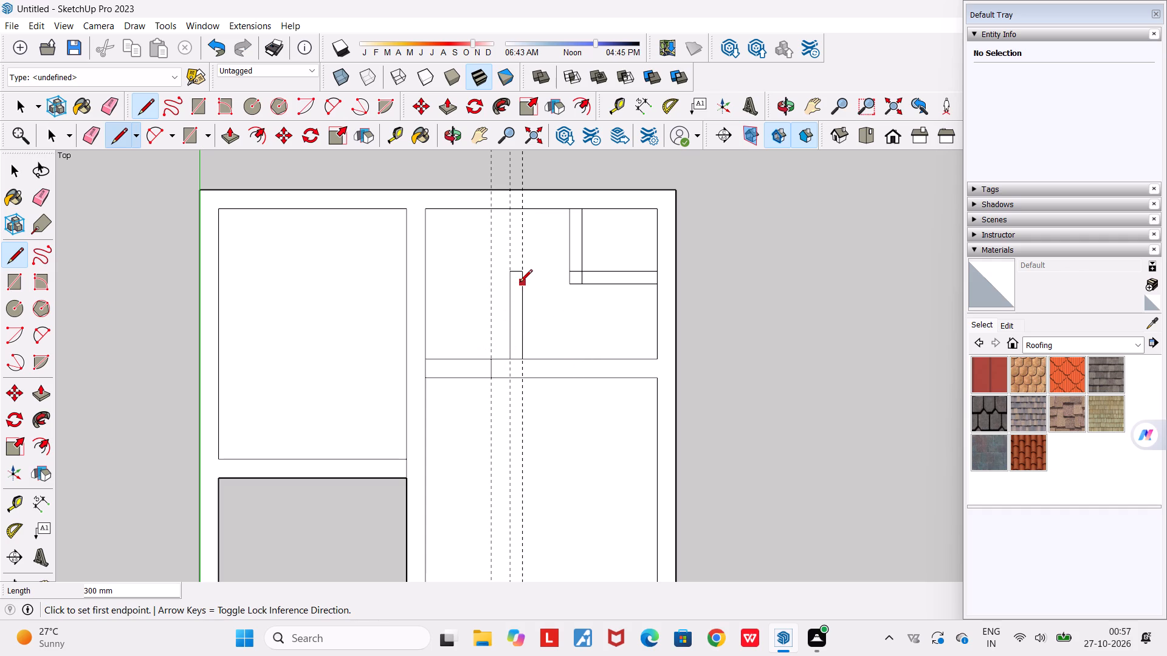
# Erase the three remaining vertical guides and the horizontal partition's edges left of the new cross line.
pyautogui.press('e')
pyautogui.moveTo(529, 244); pyautogui.dragTo(467, 296)
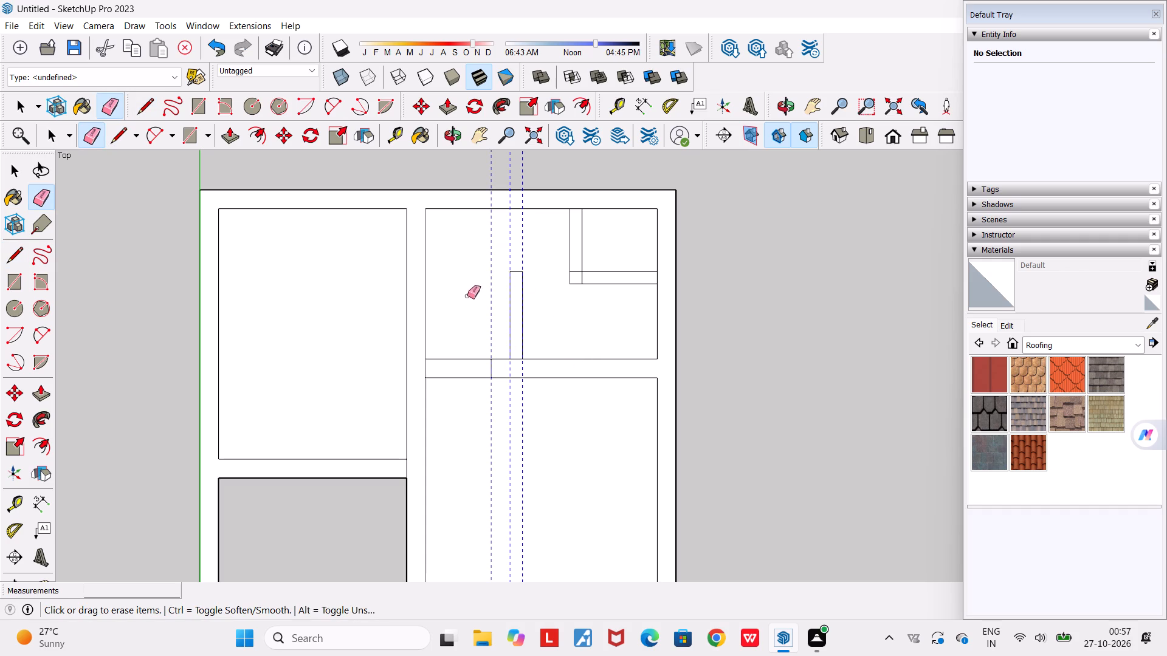
pyautogui.moveTo(467, 296); pyautogui.dragTo(452, 407)
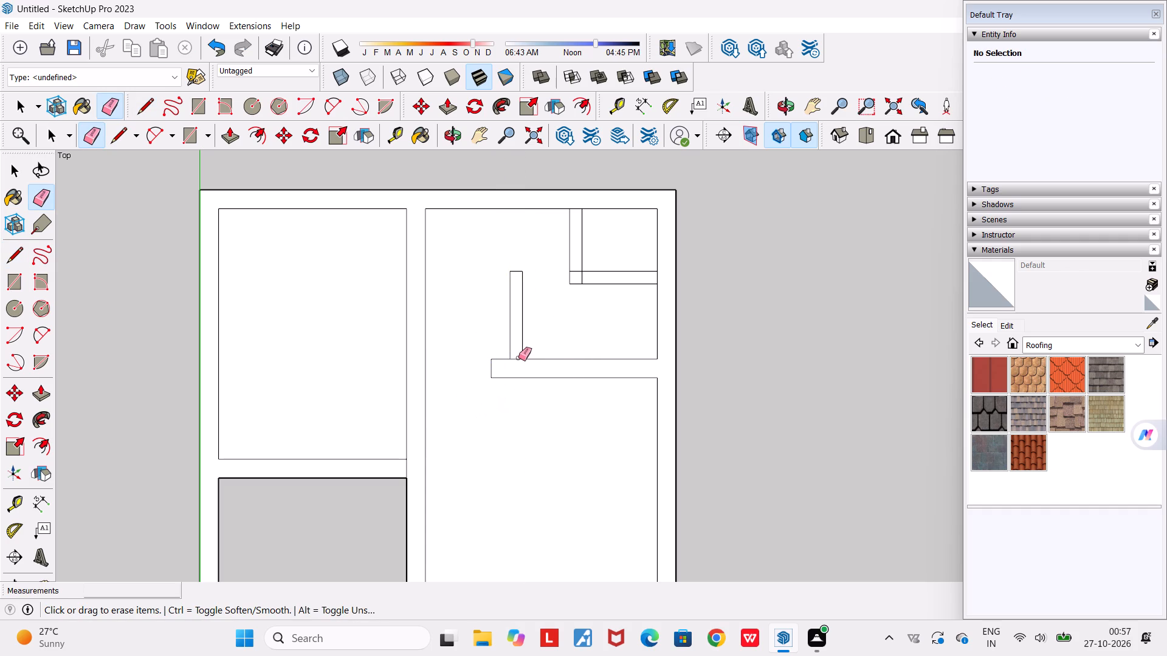
# Erase the leftover edges where the upright stub wall meets the partition and inside the L-shaped wall's corner.
pyautogui.click(518, 359)
pyautogui.scroll(4, 548, 321)
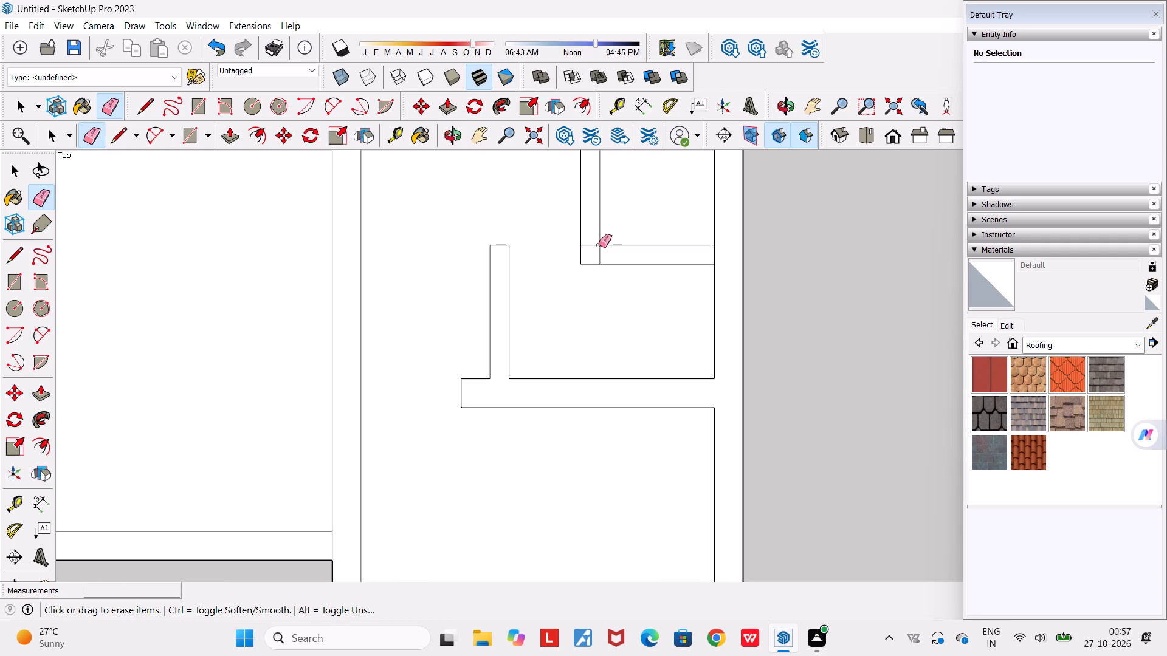
pyautogui.moveTo(592, 239); pyautogui.dragTo(601, 256)
pyautogui.scroll(-4, 700, 326)
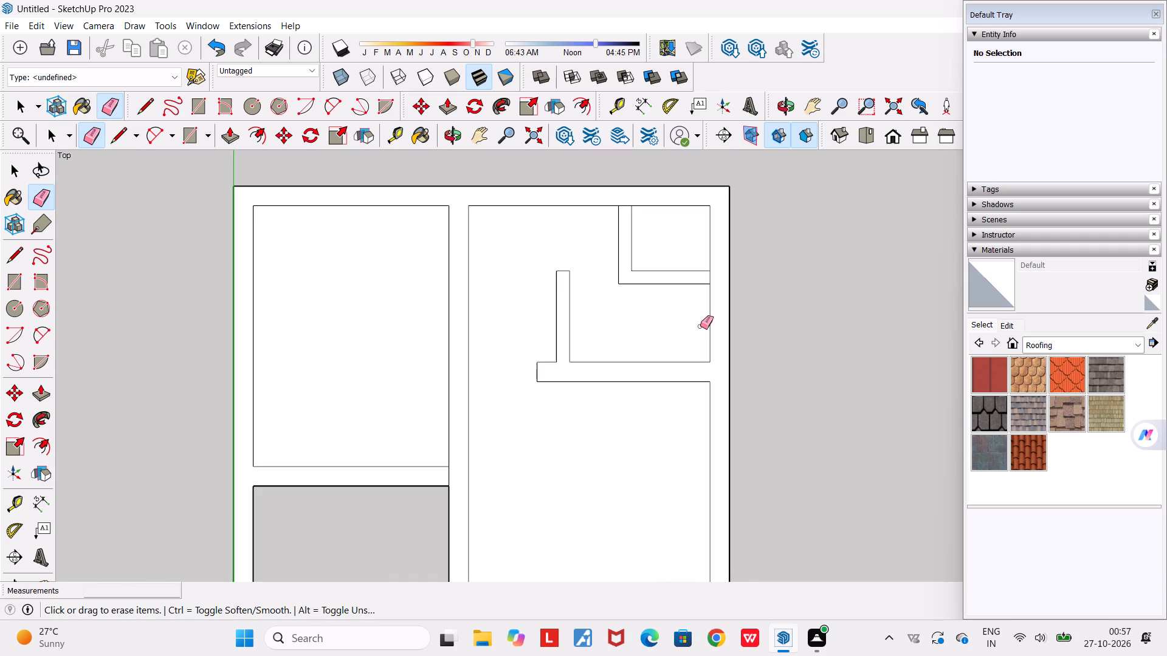
pyautogui.scroll(-2, 700, 326)
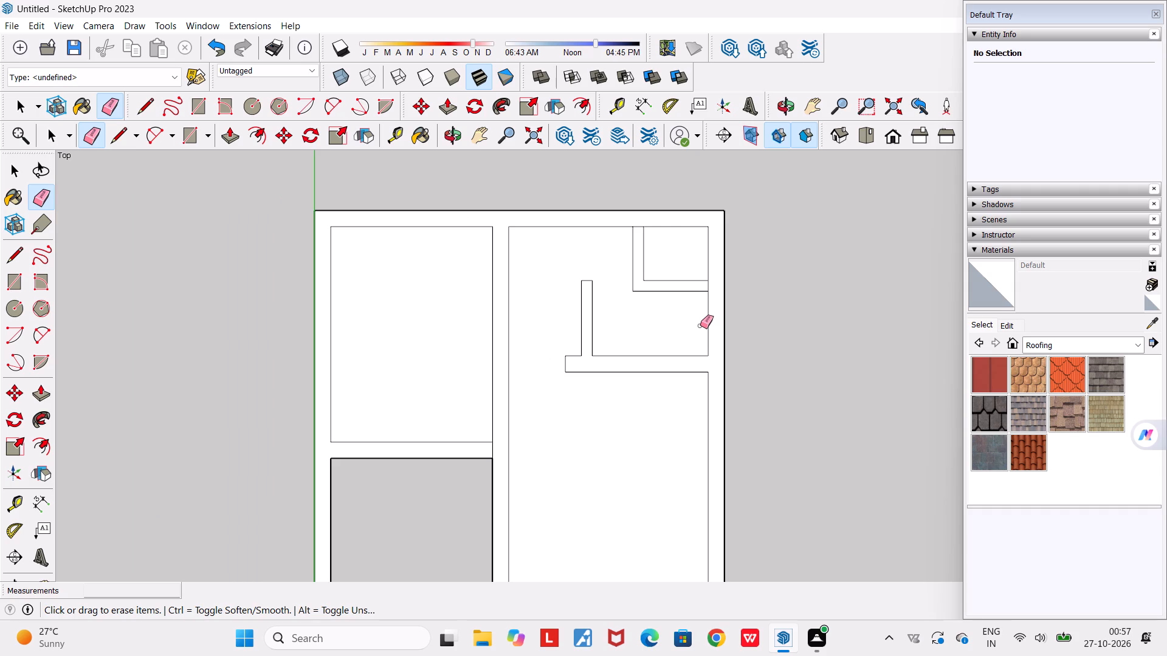
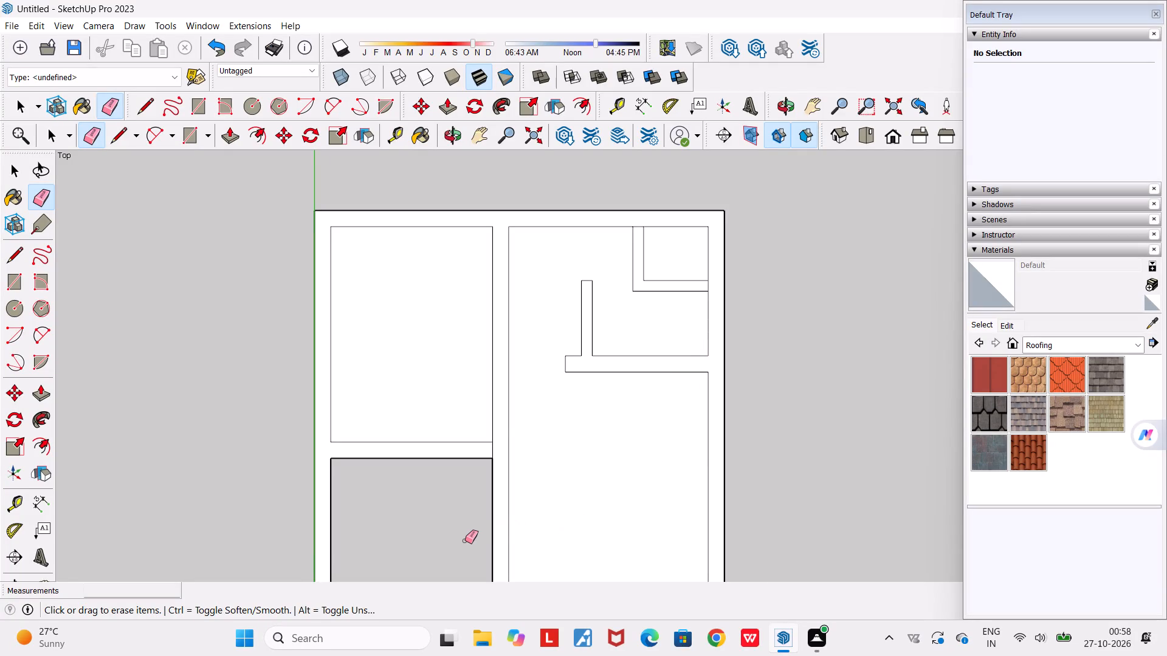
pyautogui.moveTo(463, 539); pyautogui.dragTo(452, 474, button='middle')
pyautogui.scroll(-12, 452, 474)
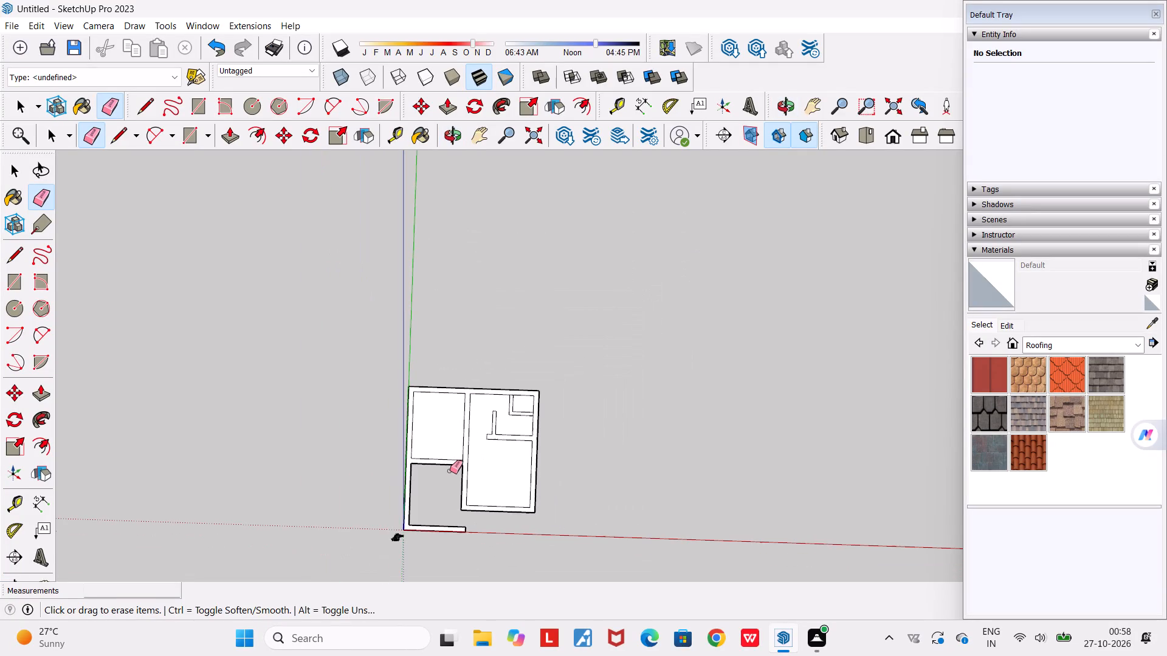
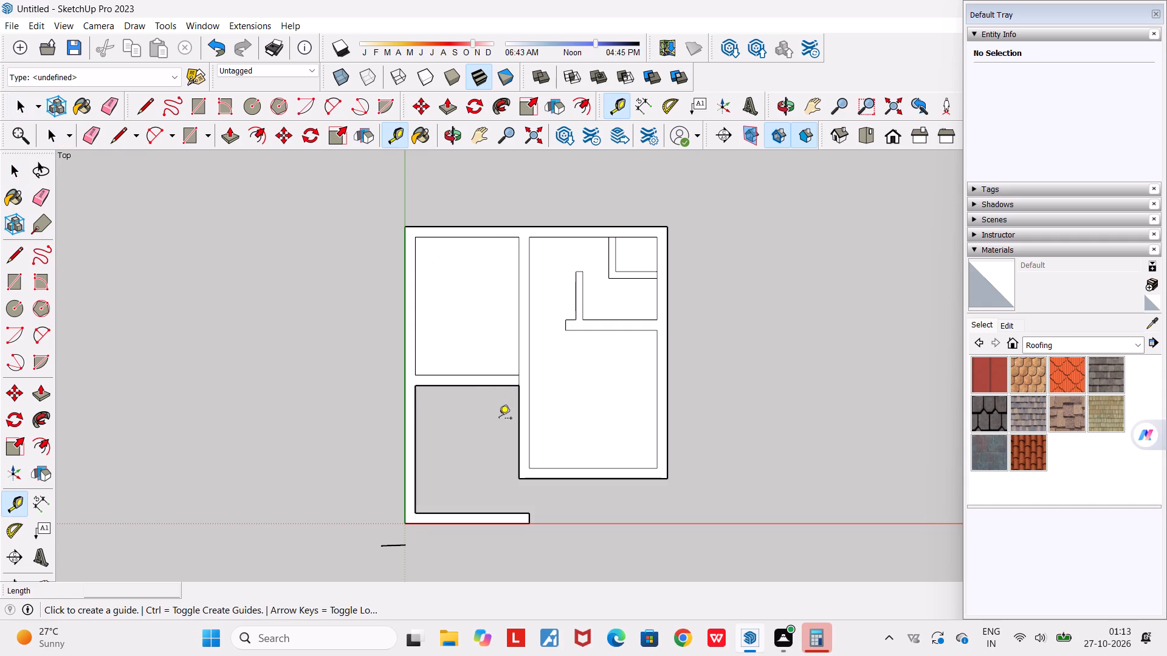
# Place two horizontal guides for an opening: 150 mm below the left partition wall's lower face and a further 900 mm down.
pyautogui.click(470, 386)
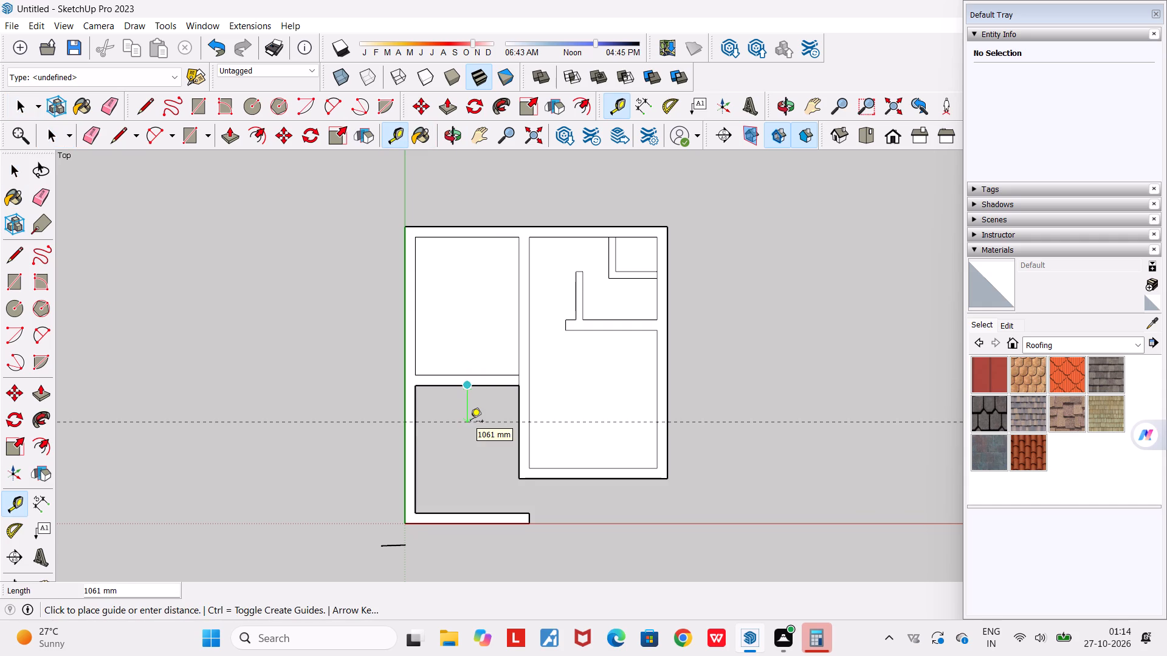
pyautogui.write('150')
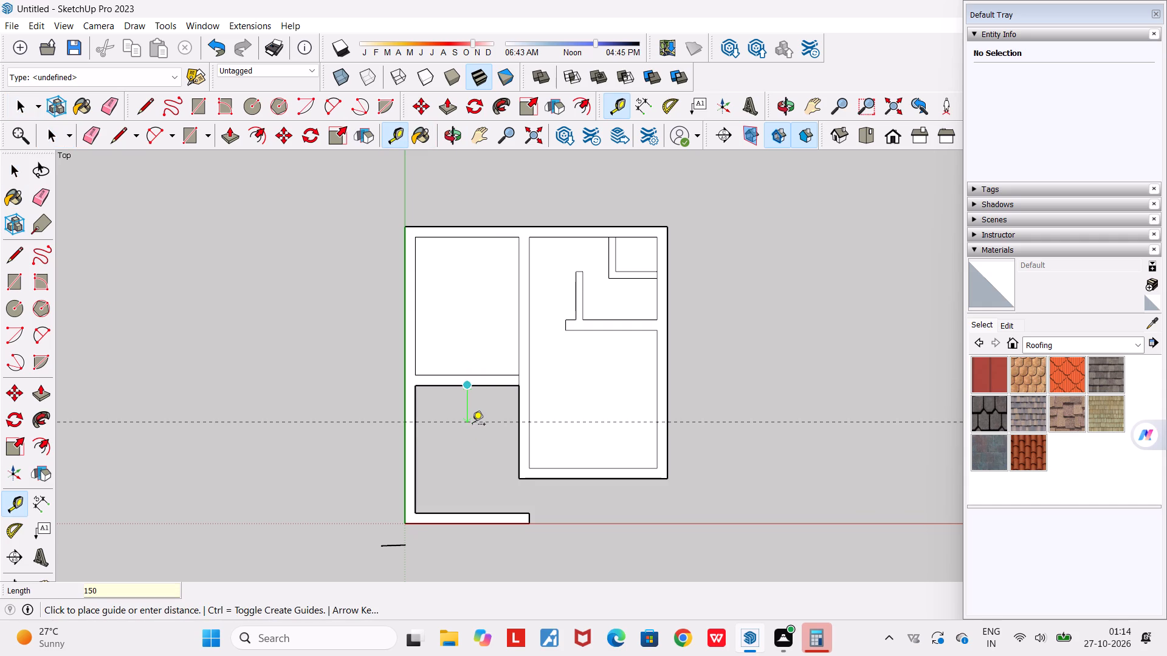
pyautogui.press('Return')
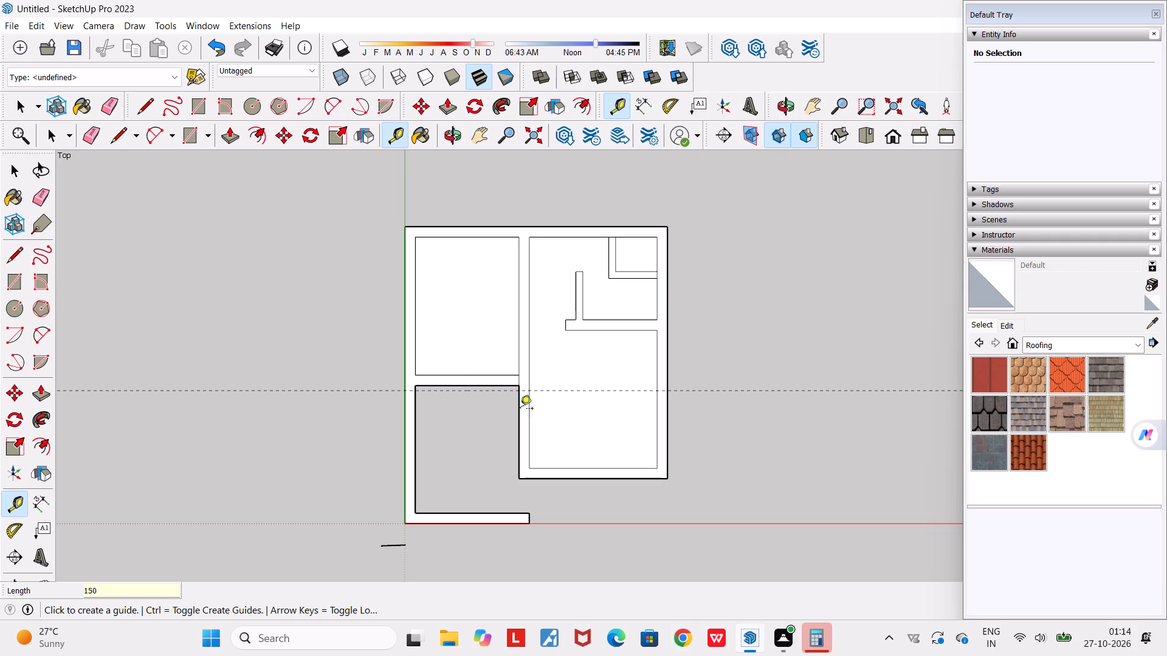
pyautogui.click(568, 390)
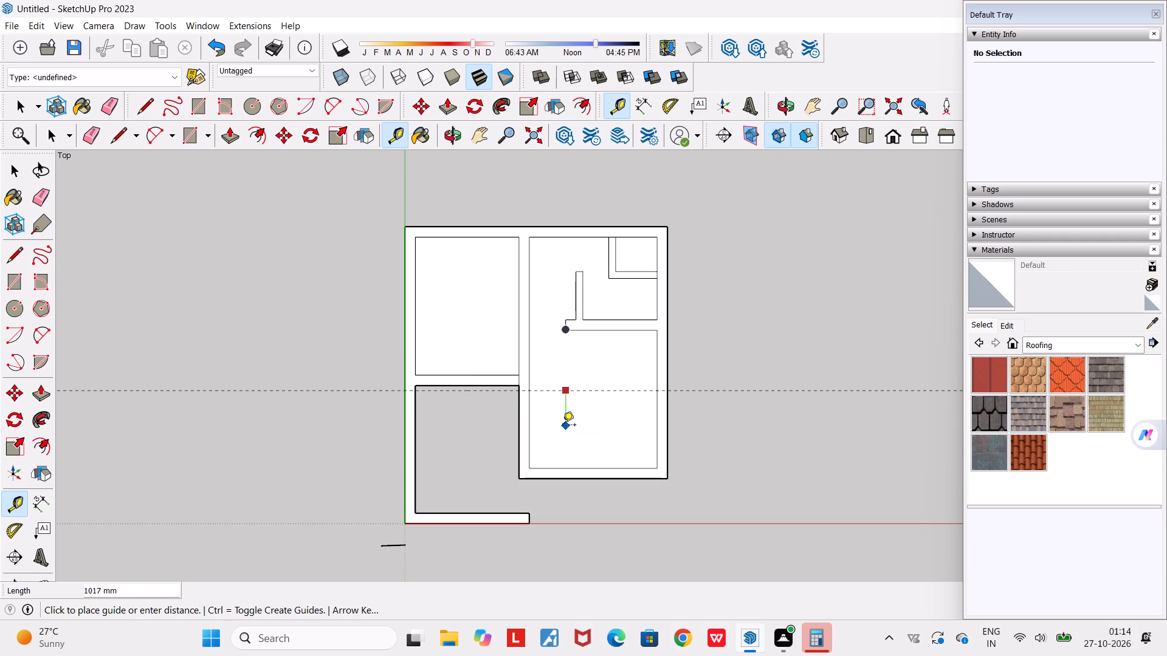
pyautogui.press('space')
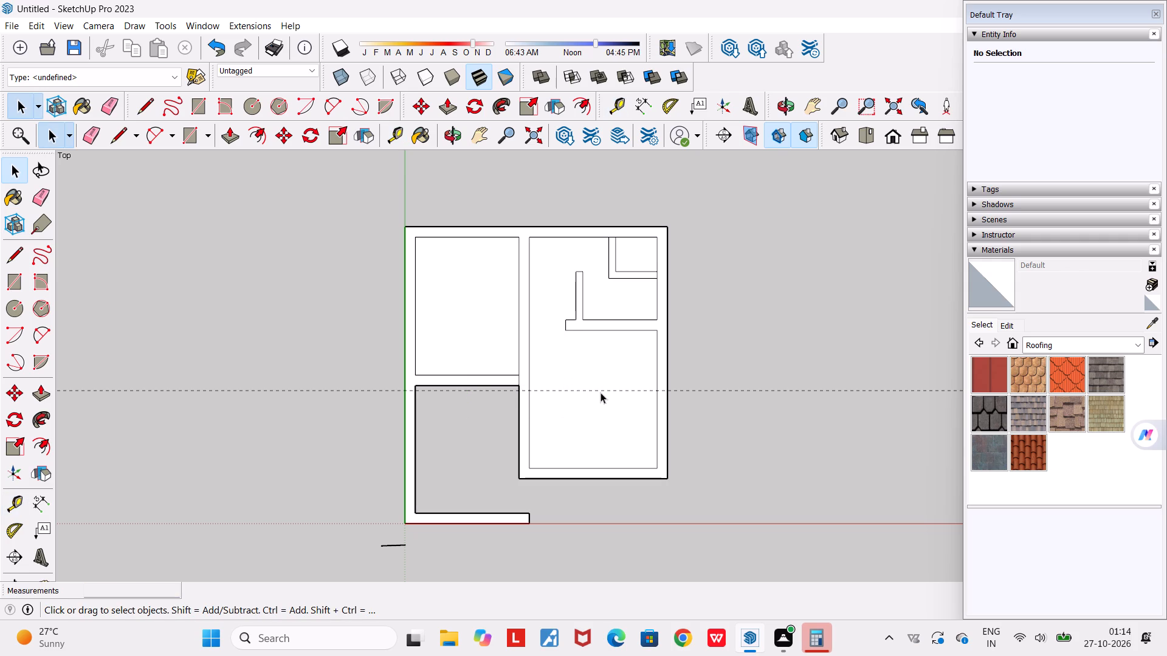
pyautogui.press('t')
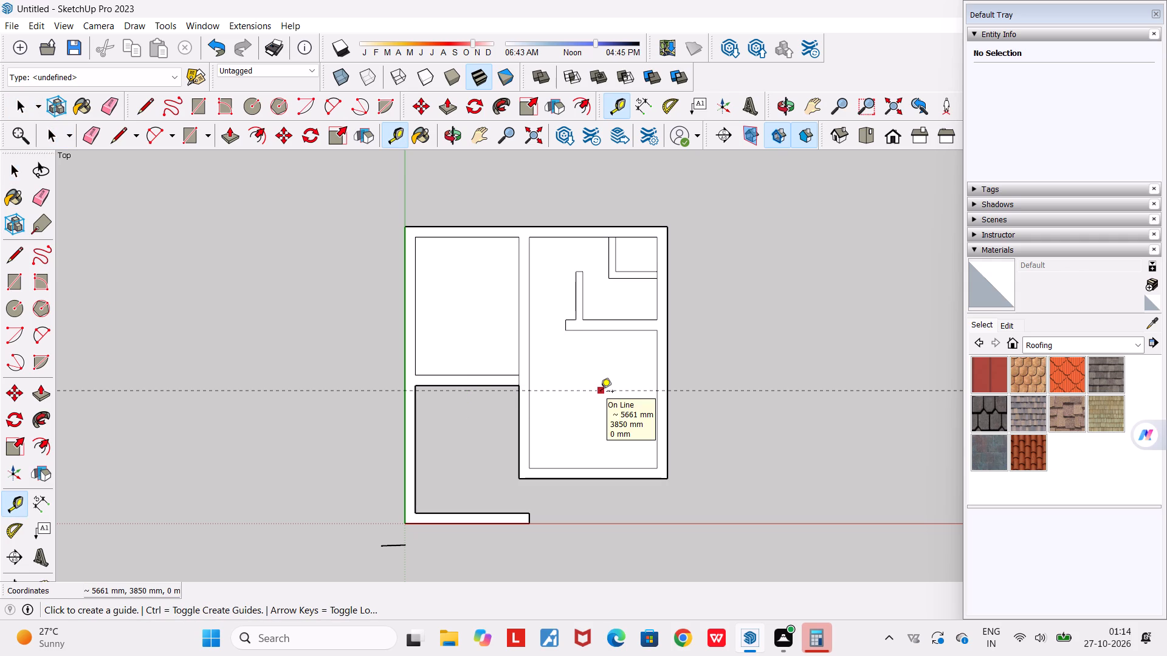
pyautogui.click(601, 392)
pyautogui.write('900')
pyautogui.press('Return')
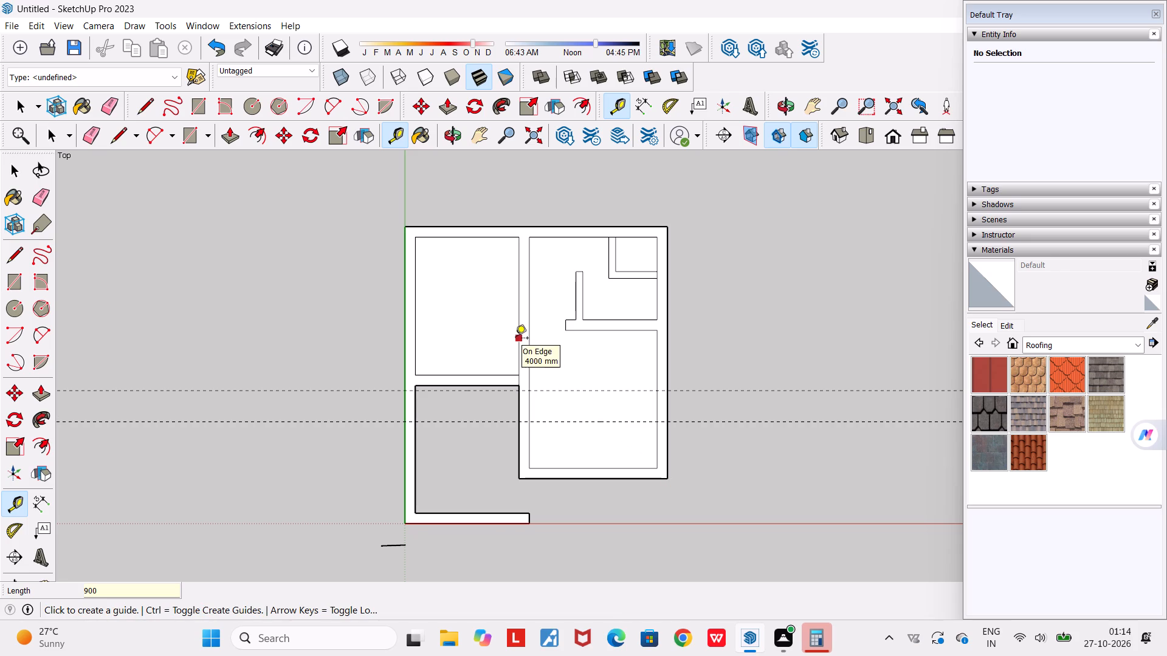
# Place two vertical guides 150 mm and a further 900 mm into the upper-left room from the central wall's left face.
pyautogui.click(515, 339)
pyautogui.write('150')
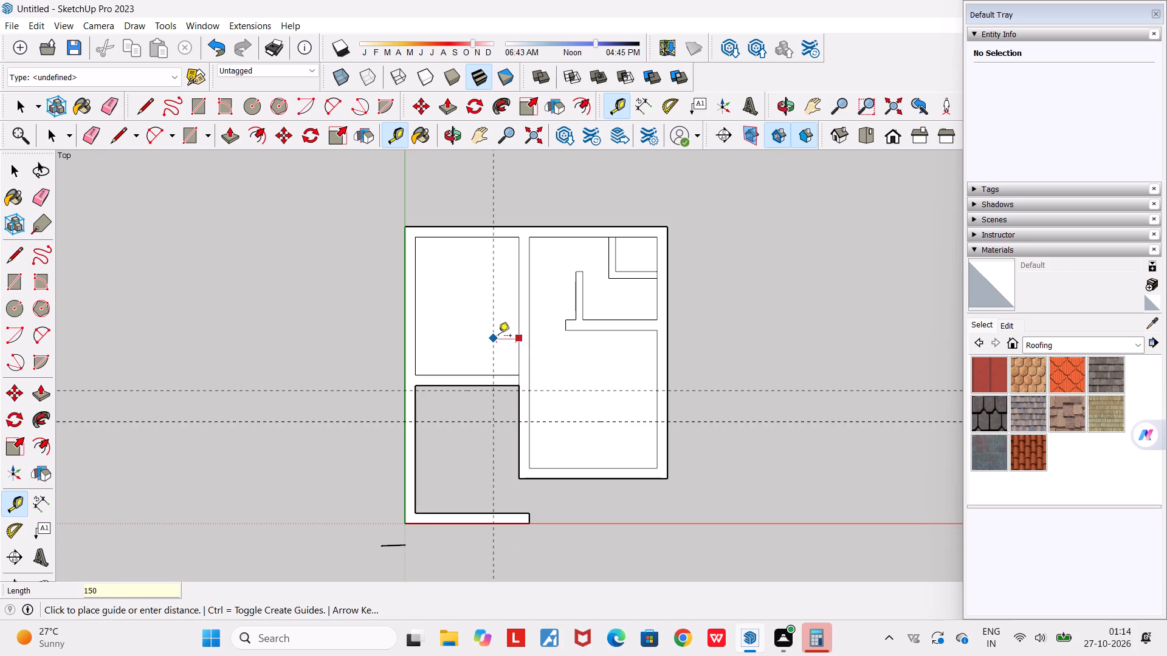
pyautogui.press('Return')
pyautogui.scroll(5, 502, 330)
pyautogui.click(520, 327)
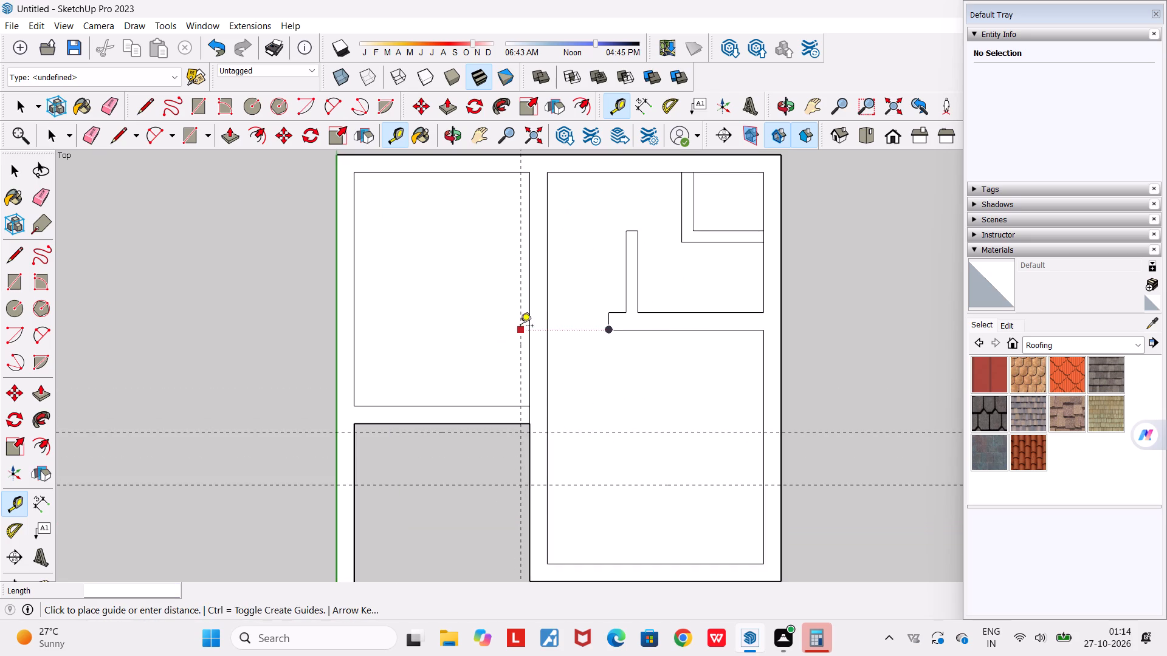
pyautogui.press('space')
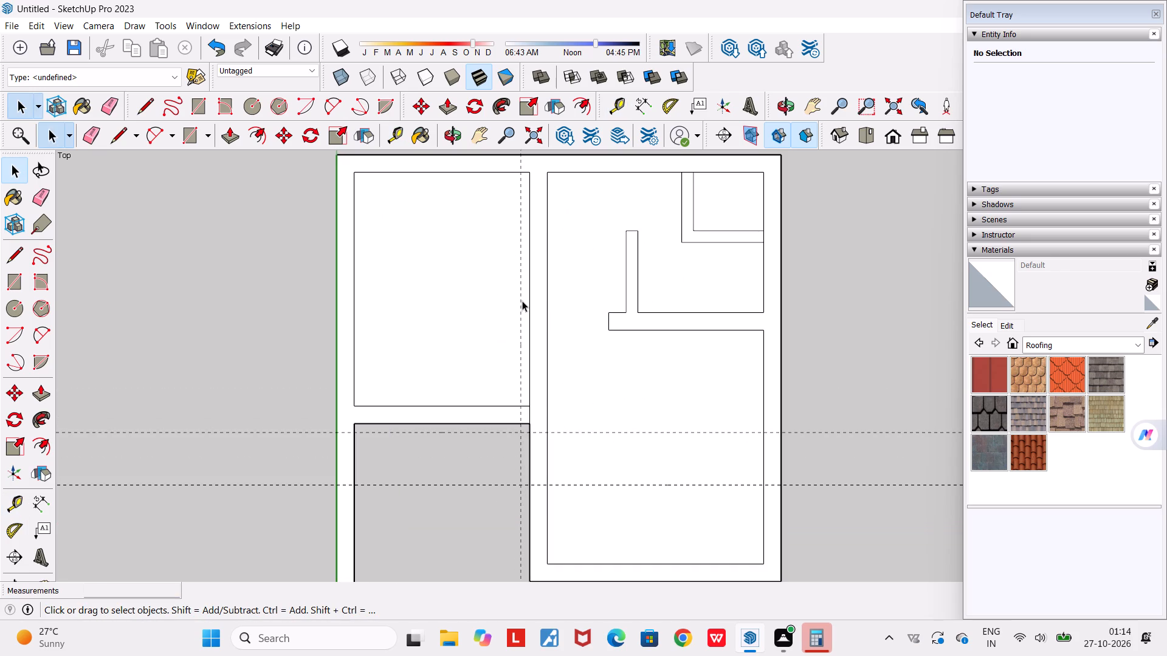
pyautogui.press('t')
pyautogui.click(522, 296)
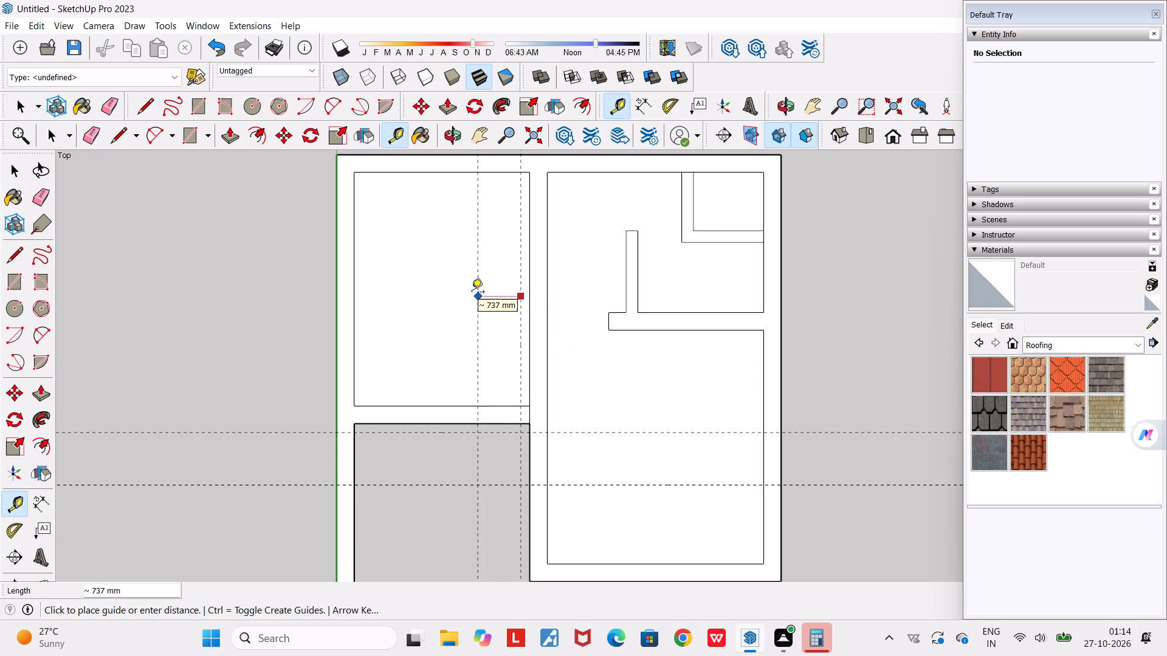
pyautogui.write('900')
pyautogui.press('Return')
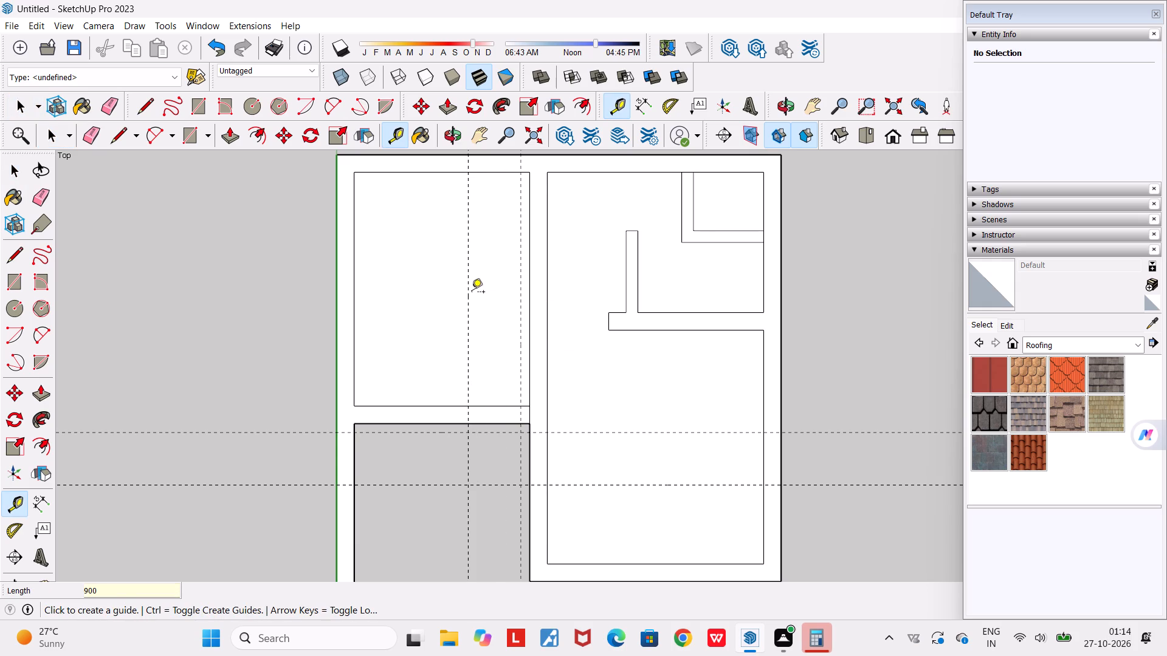
# Place two horizontal guides 150 mm below the top outer wall's inner face and a further 900 mm down.
pyautogui.scroll(-1, 472, 293)
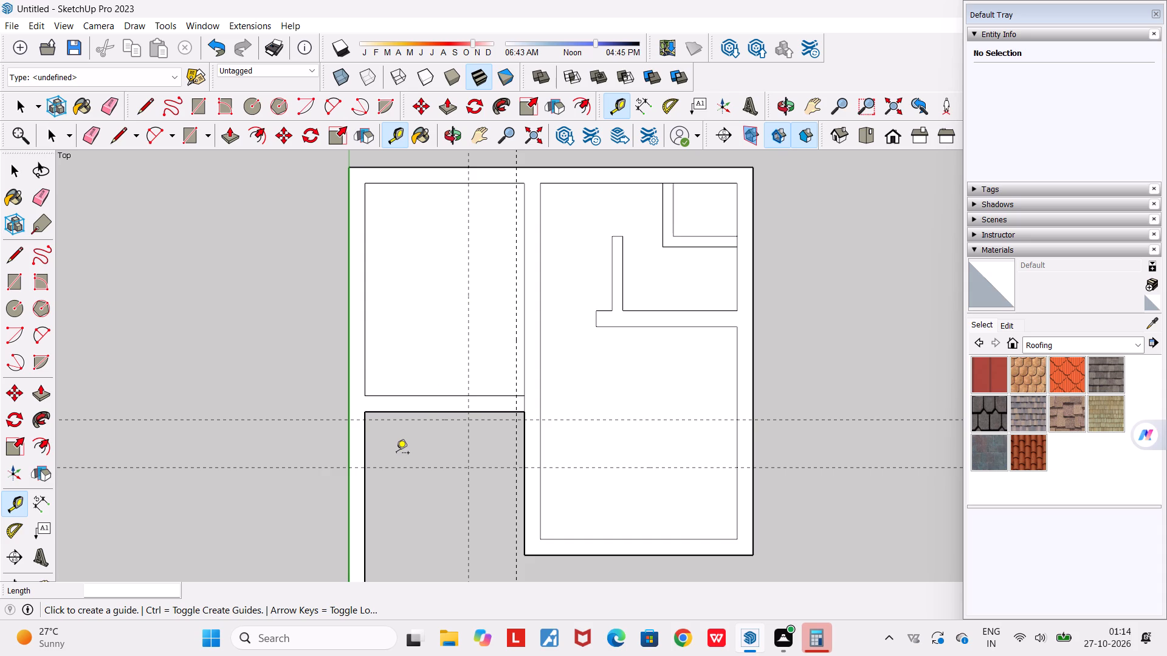
pyautogui.scroll(-5, 396, 454)
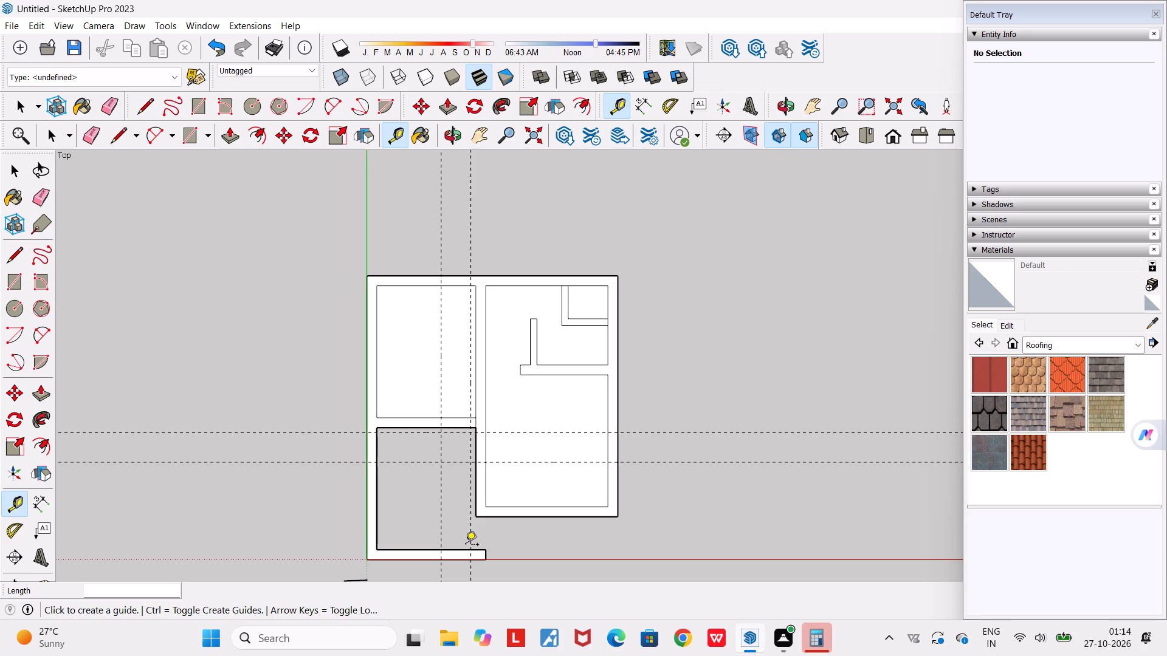
pyautogui.scroll(3, 458, 273)
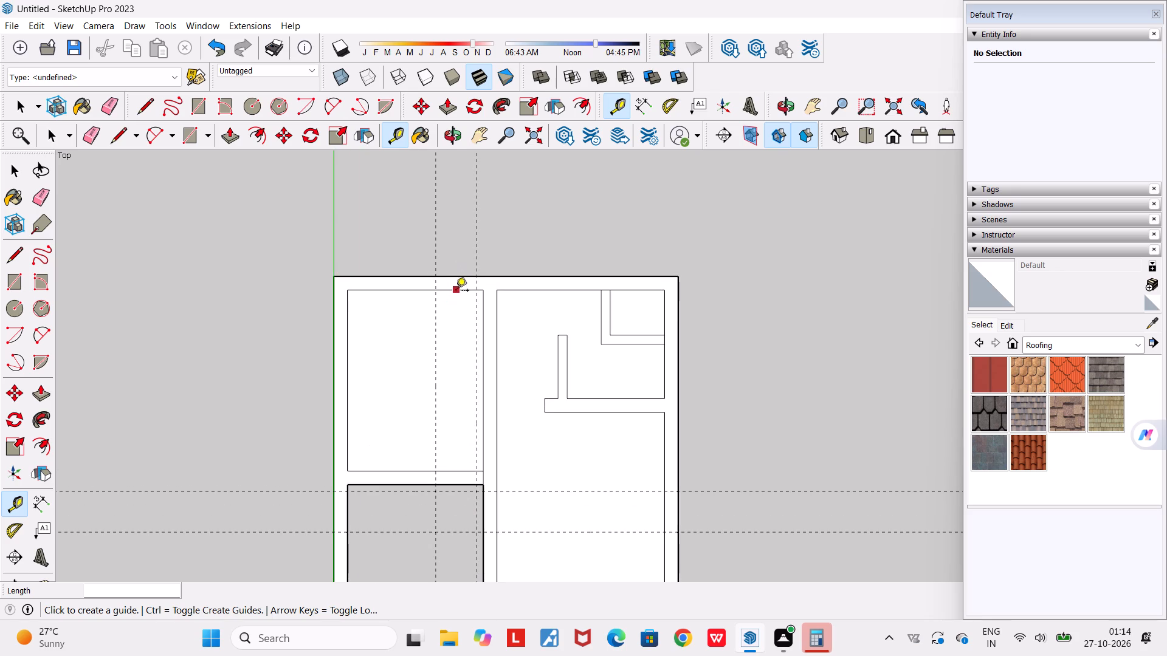
pyautogui.click(456, 291)
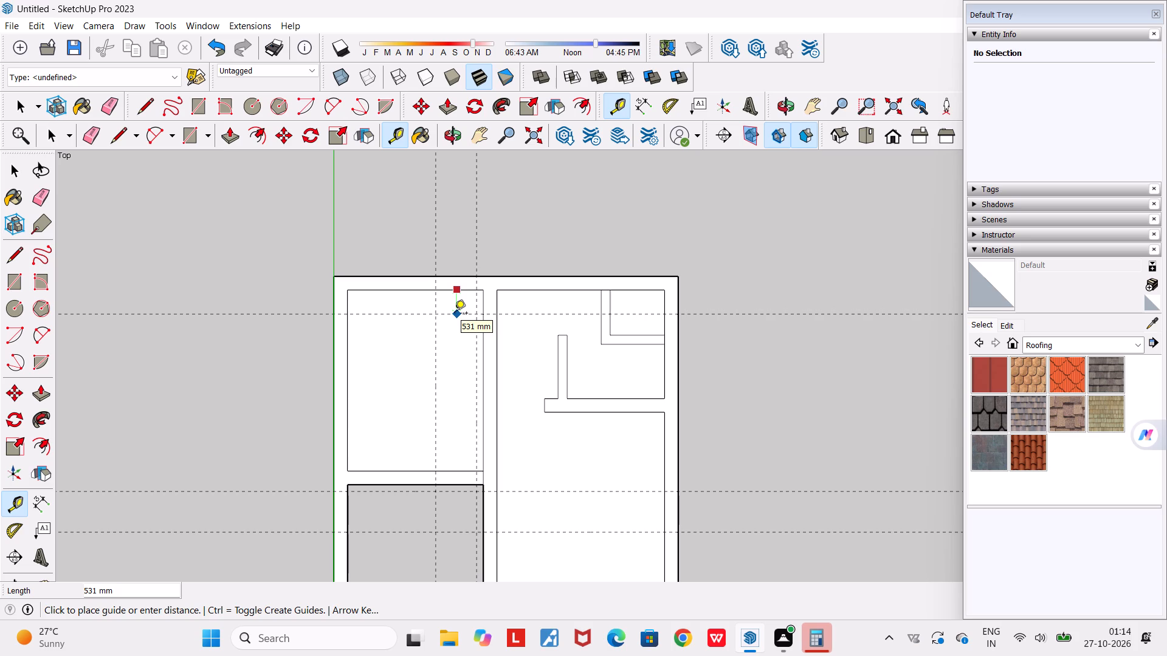
pyautogui.write('150')
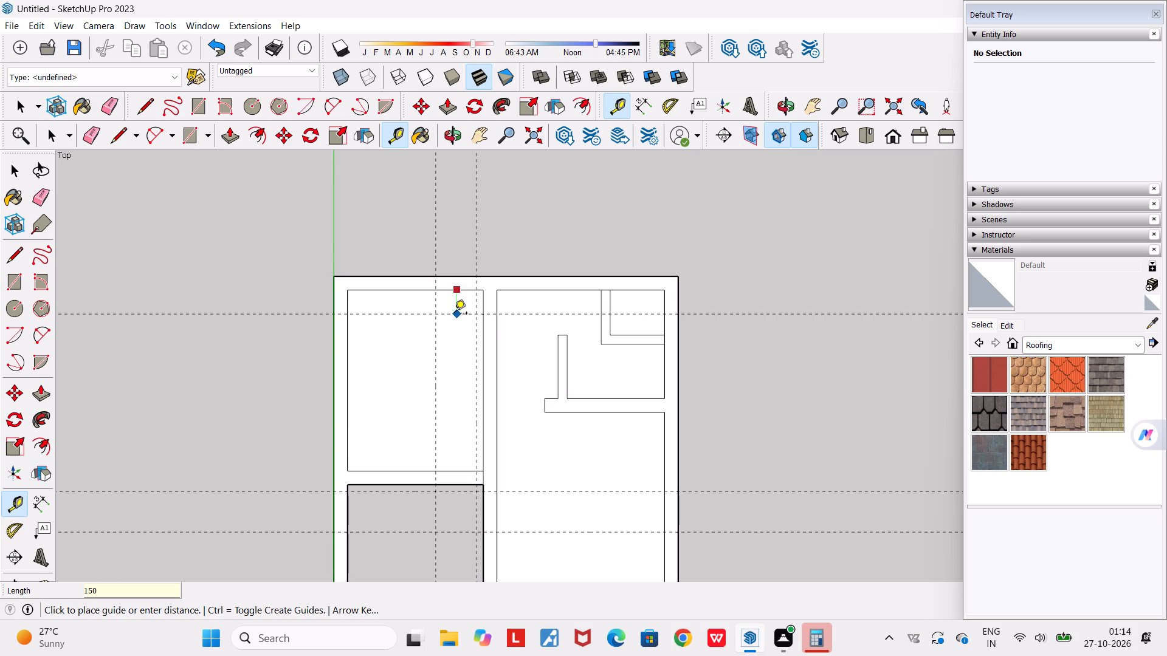
pyautogui.press('Return')
pyautogui.scroll(2, 455, 314)
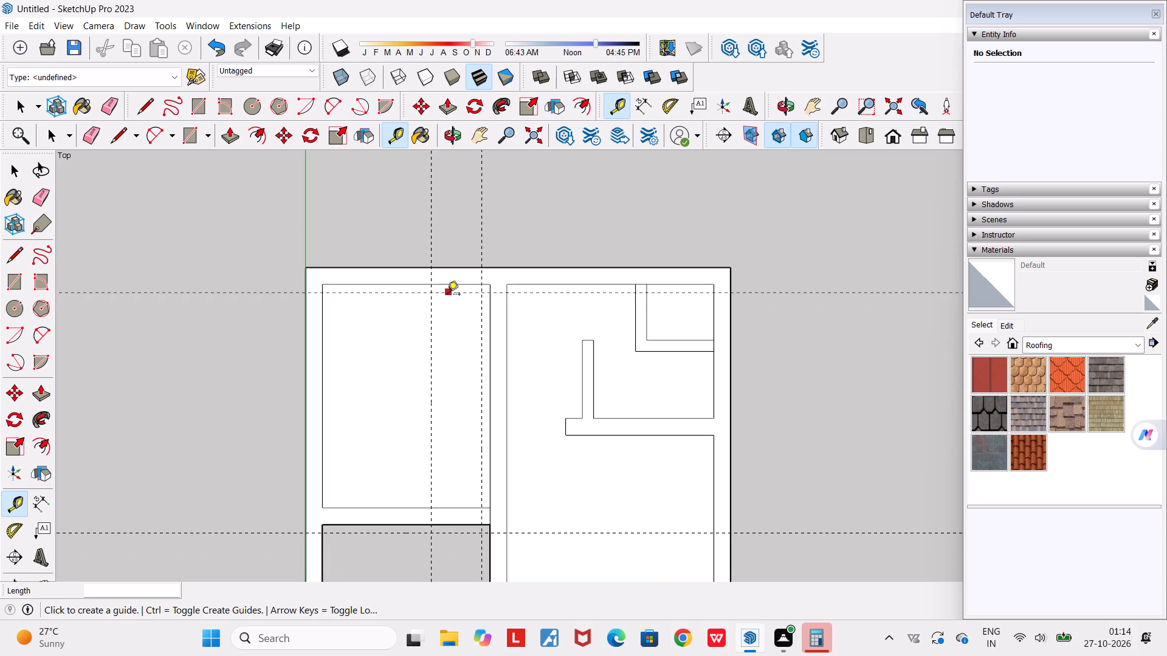
pyautogui.click(447, 295)
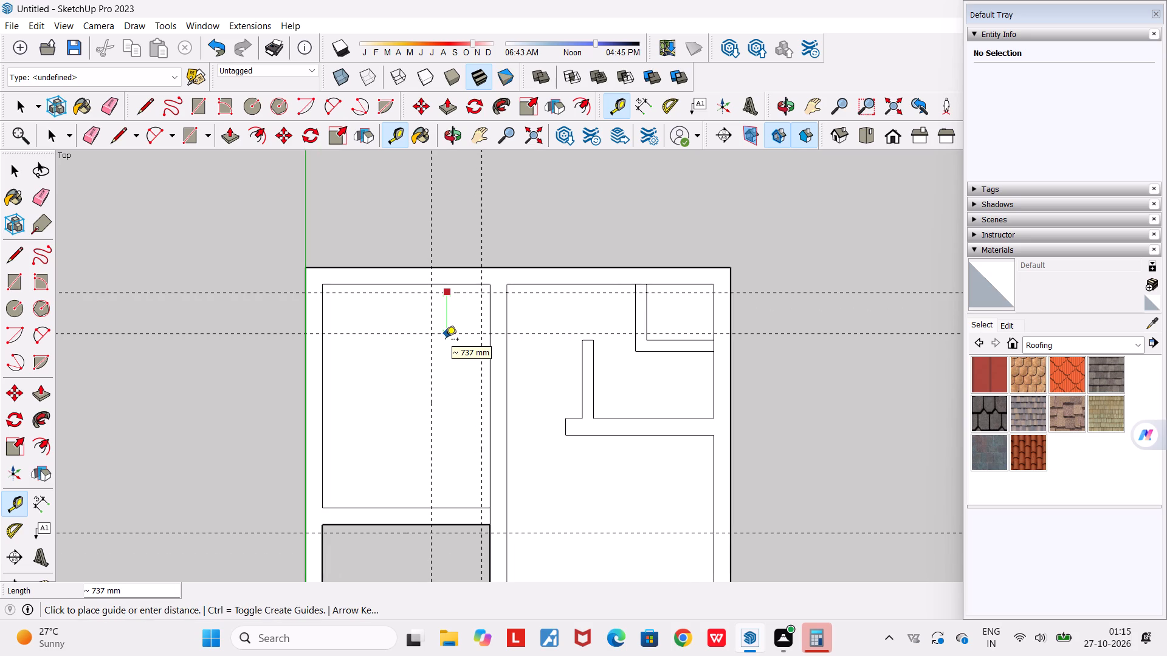
pyautogui.write('900')
pyautogui.press('Return')
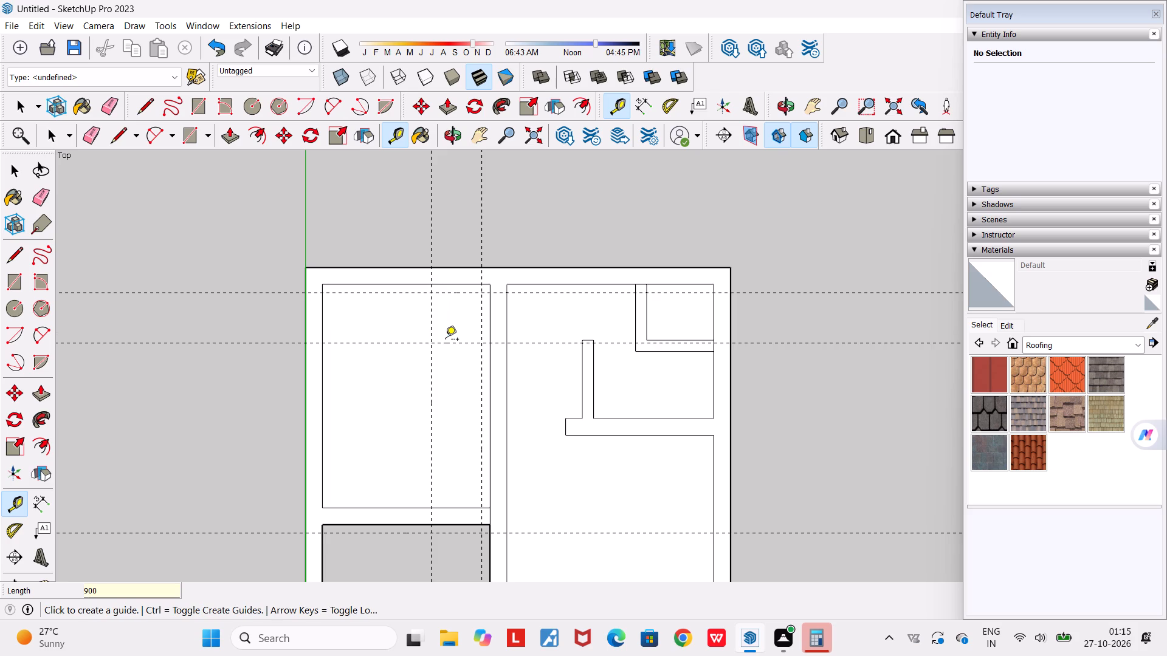
# Draw a 900 x 300 mm opening rectangle across the central wall between the two upper horizontal guides.
pyautogui.press('r')
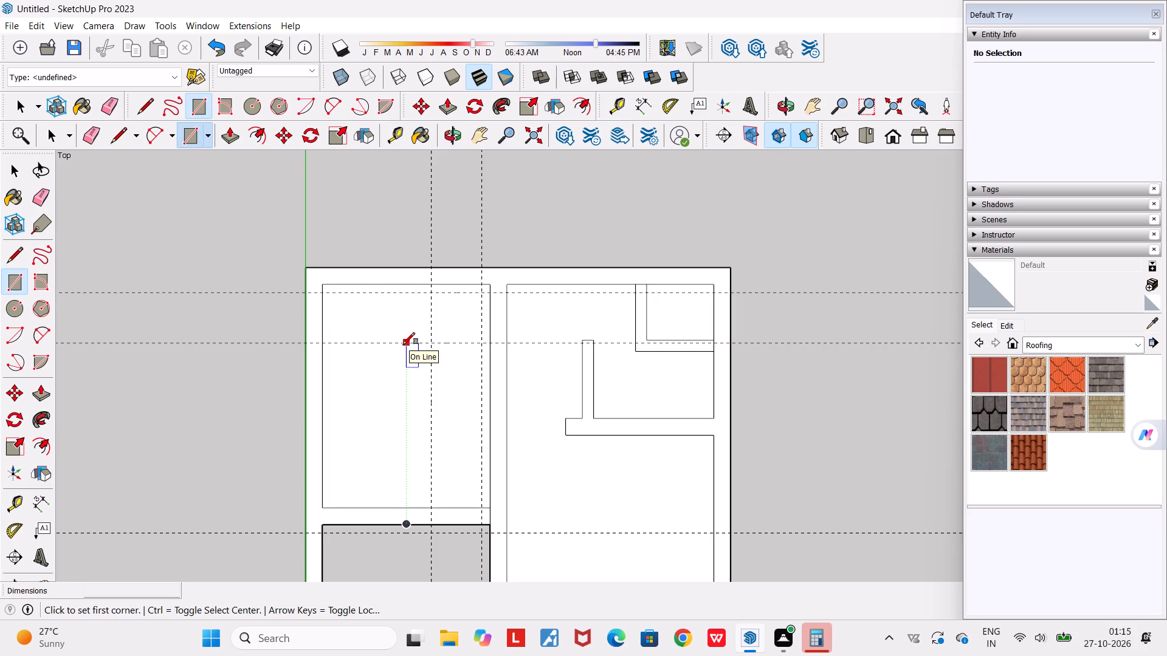
pyautogui.scroll(1, 403, 344)
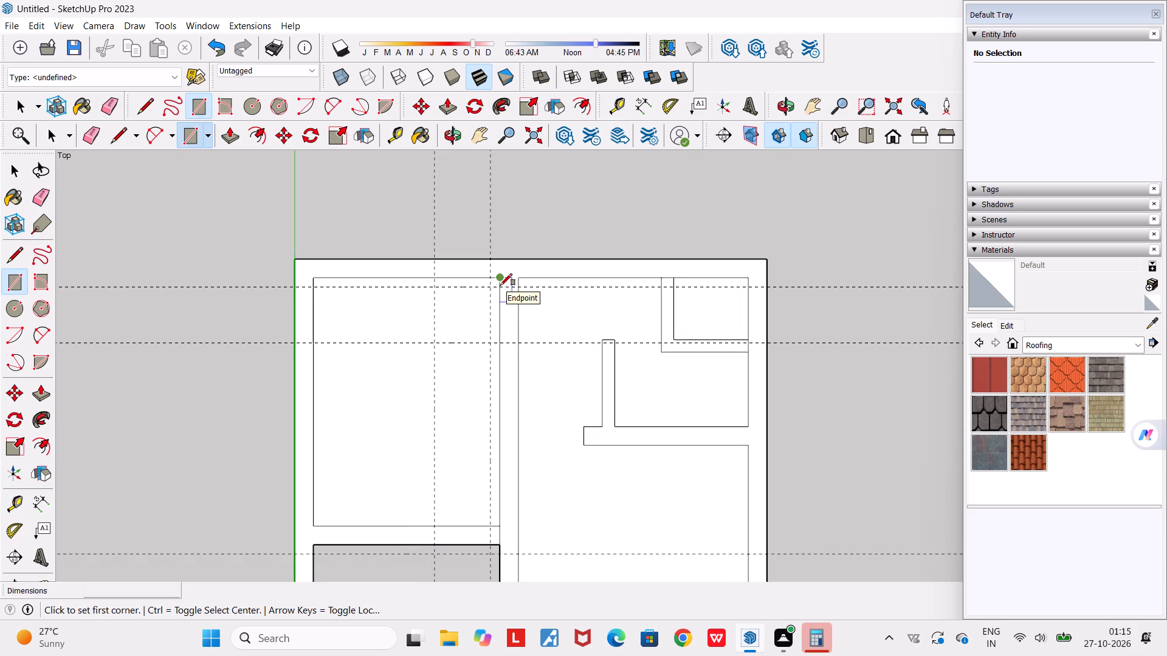
pyautogui.click(500, 288)
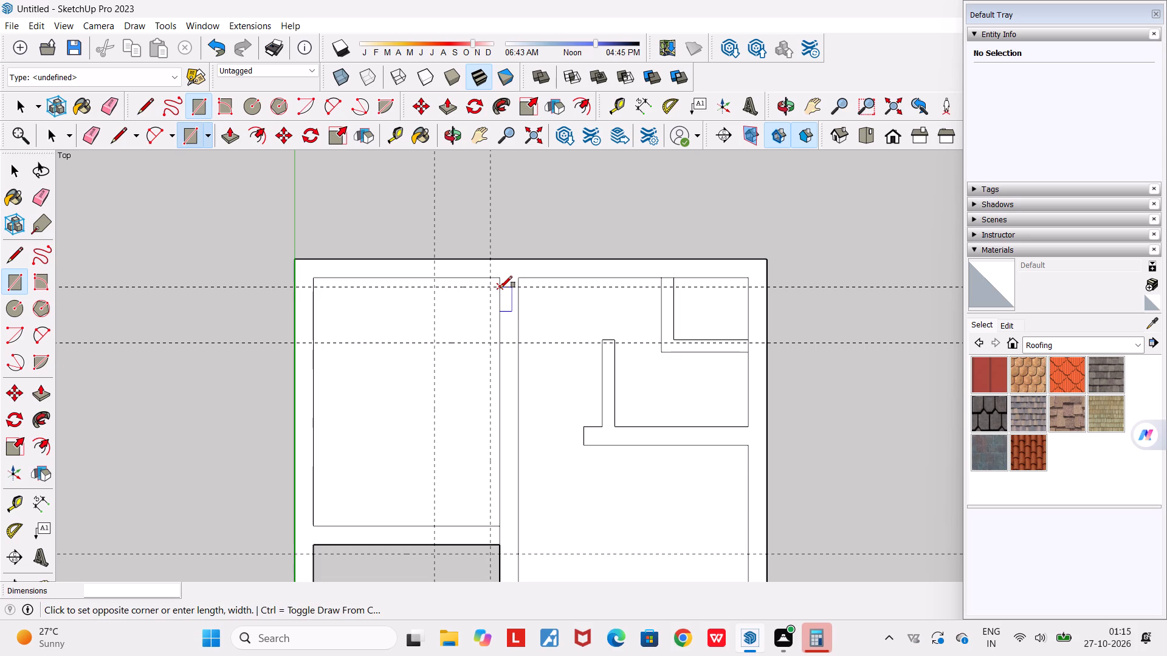
pyautogui.click(522, 344)
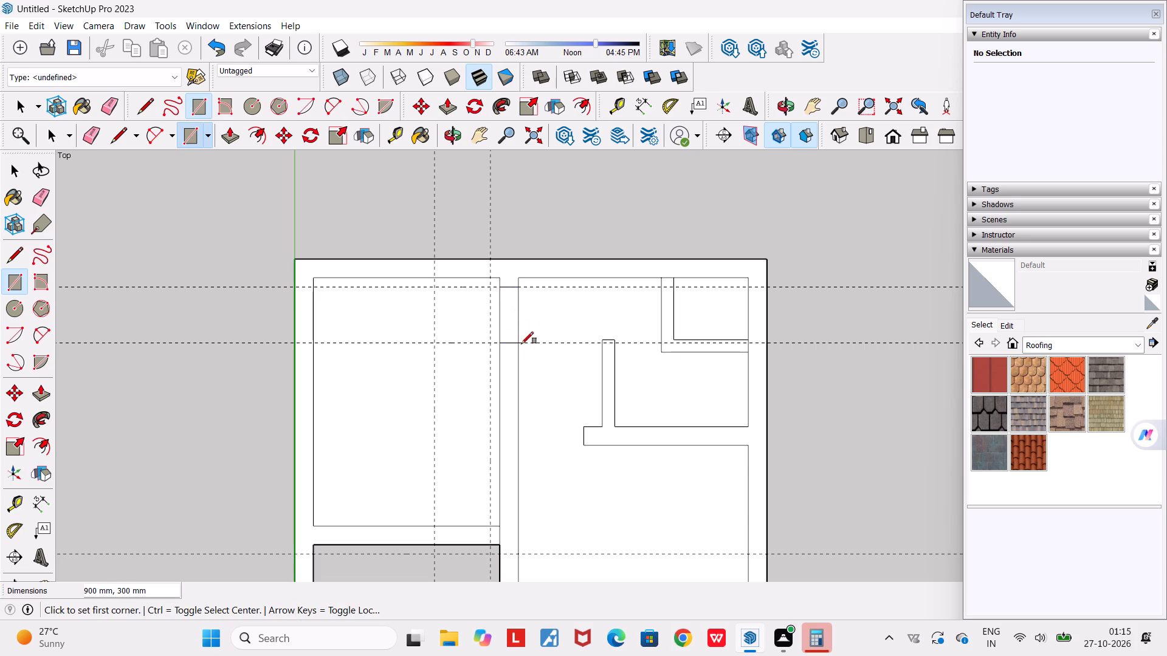
# Draw a 900 x 300 mm opening rectangle across the left partition wall between the two vertical guides.
pyautogui.scroll(-4, 513, 357)
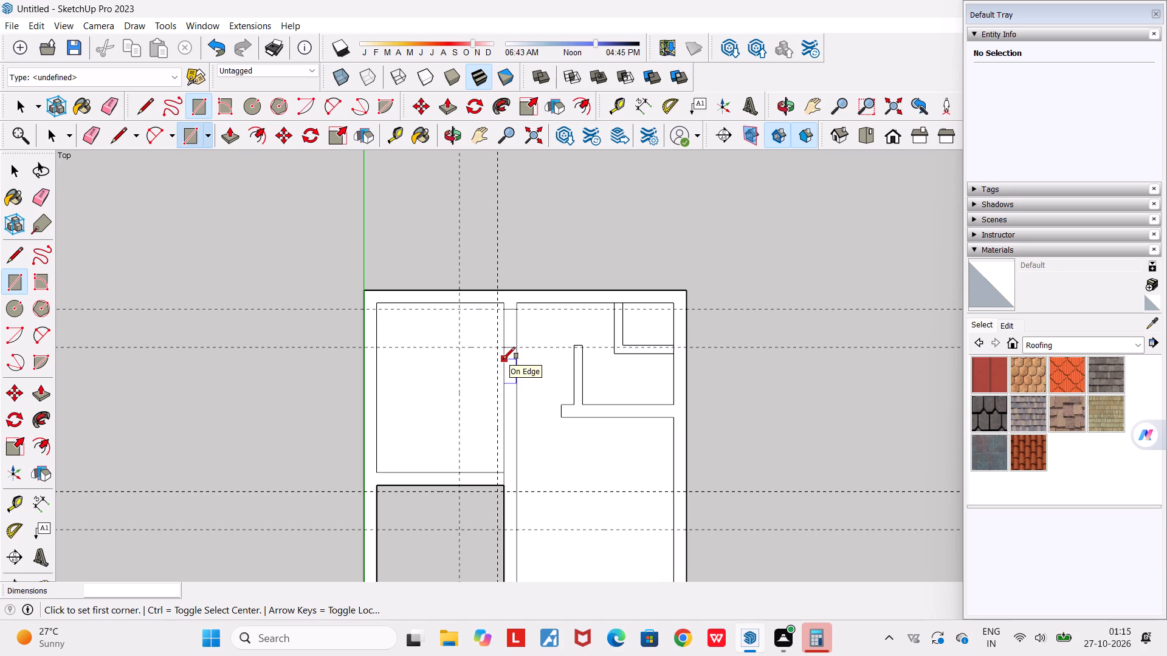
pyautogui.click(460, 471)
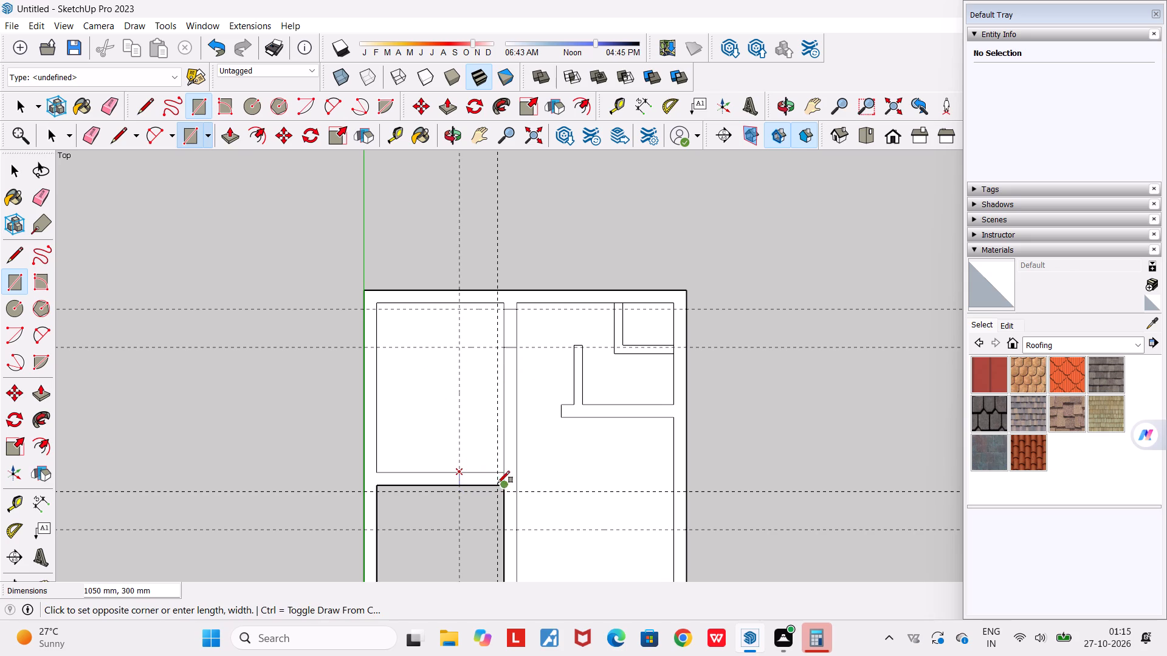
pyautogui.scroll(5, 498, 483)
pyautogui.click(494, 491)
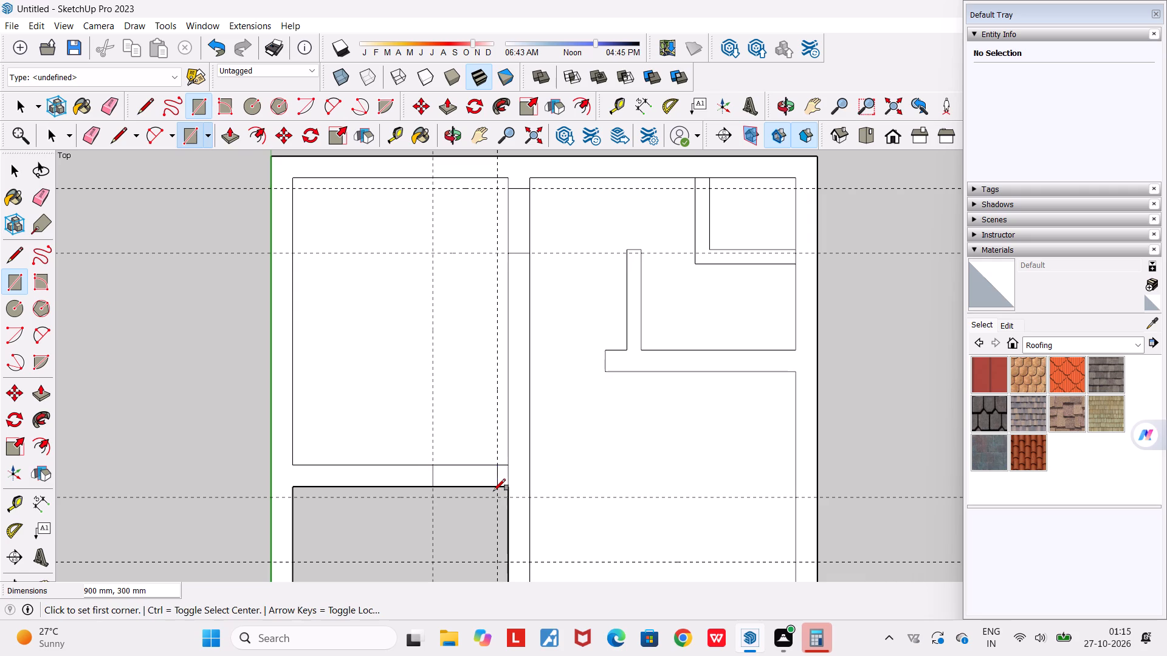
# Draw an opening rectangle across the central wall's full thickness between the two lower horizontal guides, 900 mm apart.
pyautogui.scroll(-6, 494, 490)
pyautogui.scroll(10, 508, 562)
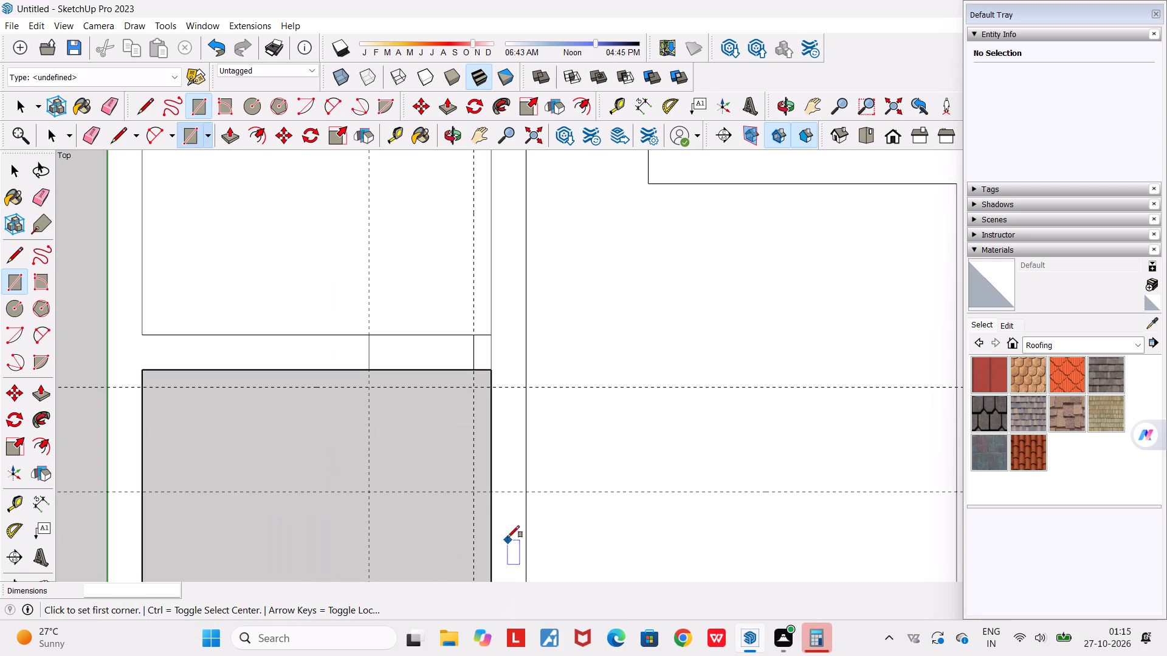
pyautogui.click(494, 387)
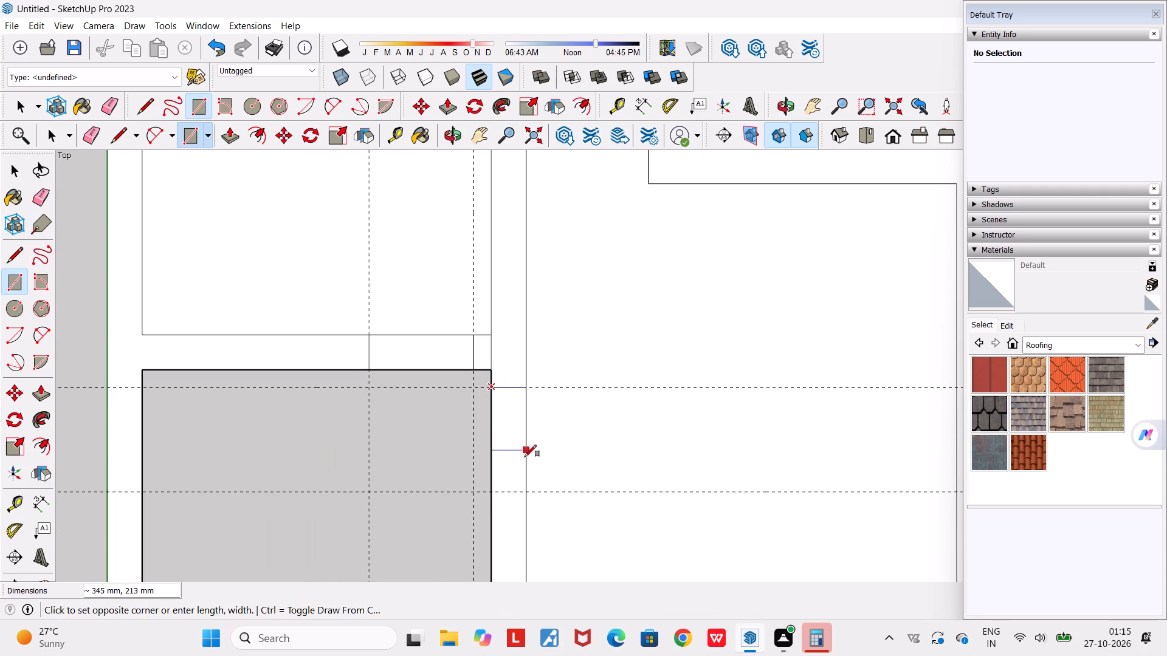
pyautogui.click(526, 493)
pyautogui.scroll(-9, 527, 479)
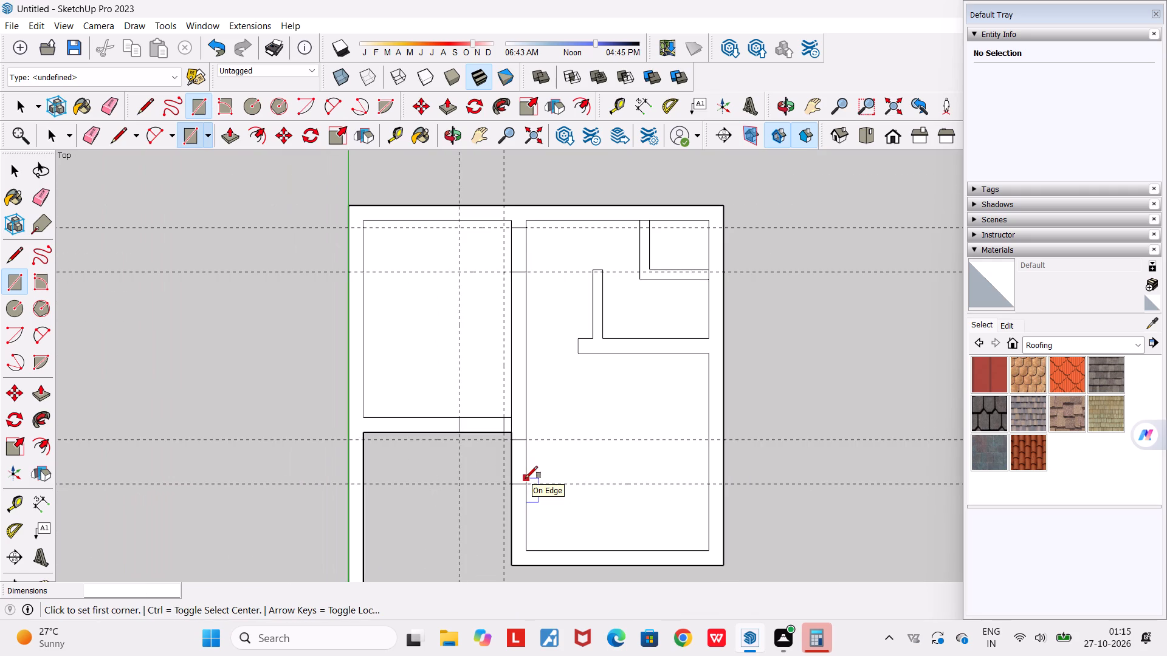
# Erase the wall edges across the left partition's opening, along with the vertical guides and the two lower horizontal guides.
pyautogui.press('e')
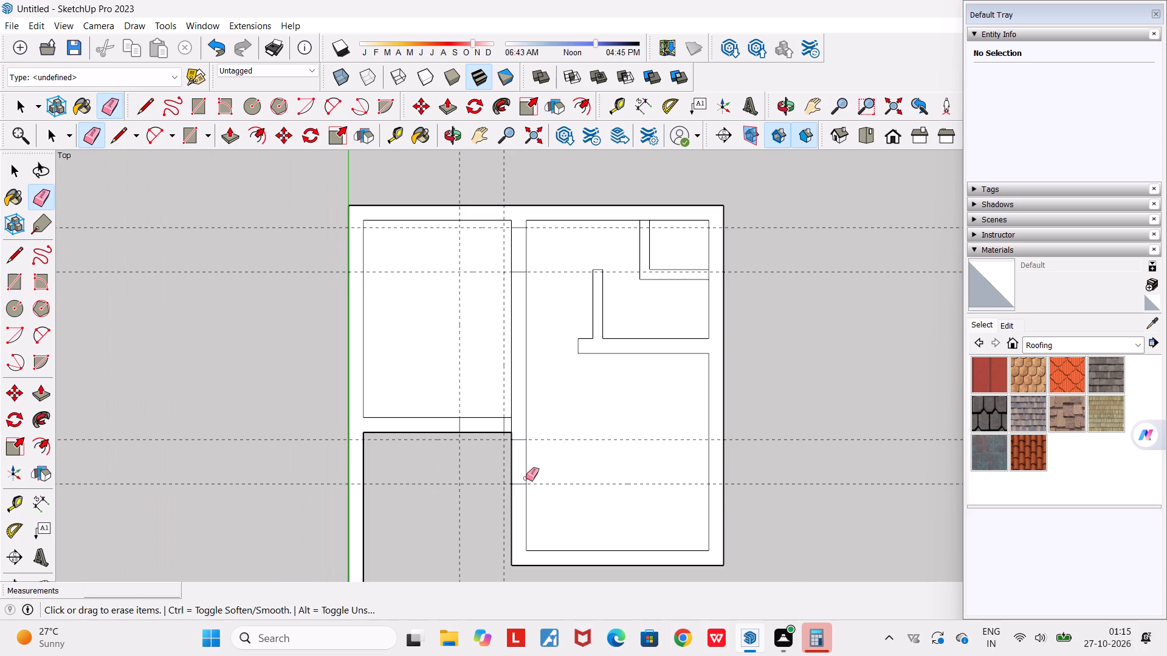
pyautogui.scroll(-2, 526, 478)
pyautogui.scroll(4, 502, 456)
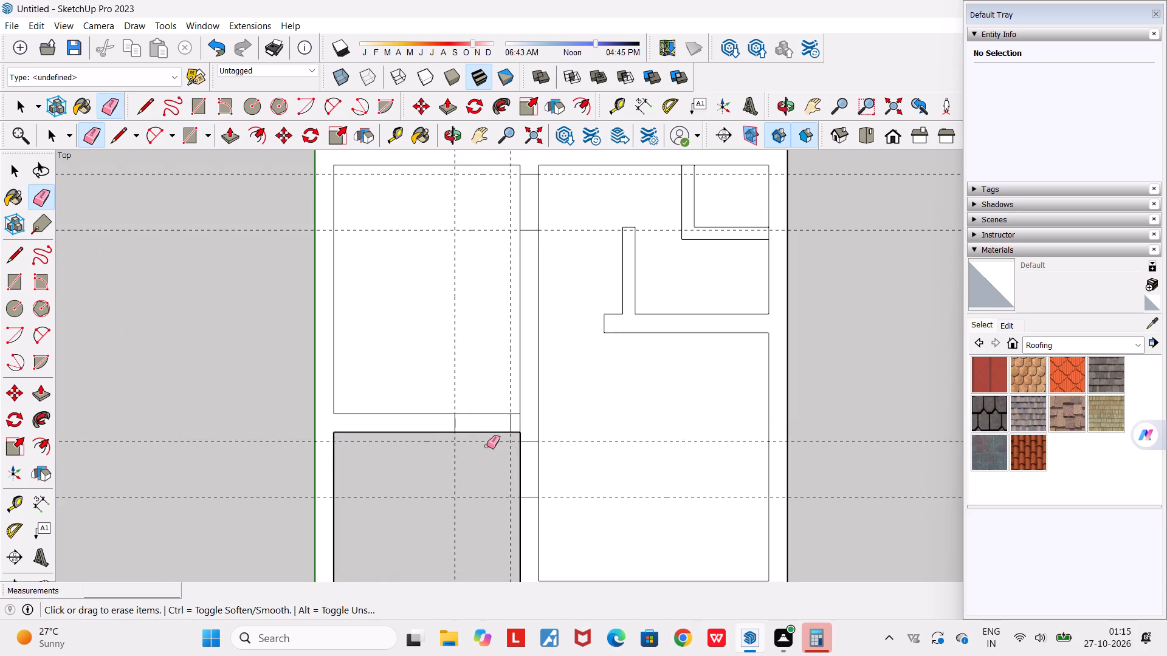
pyautogui.moveTo(446, 375); pyautogui.dragTo(500, 377)
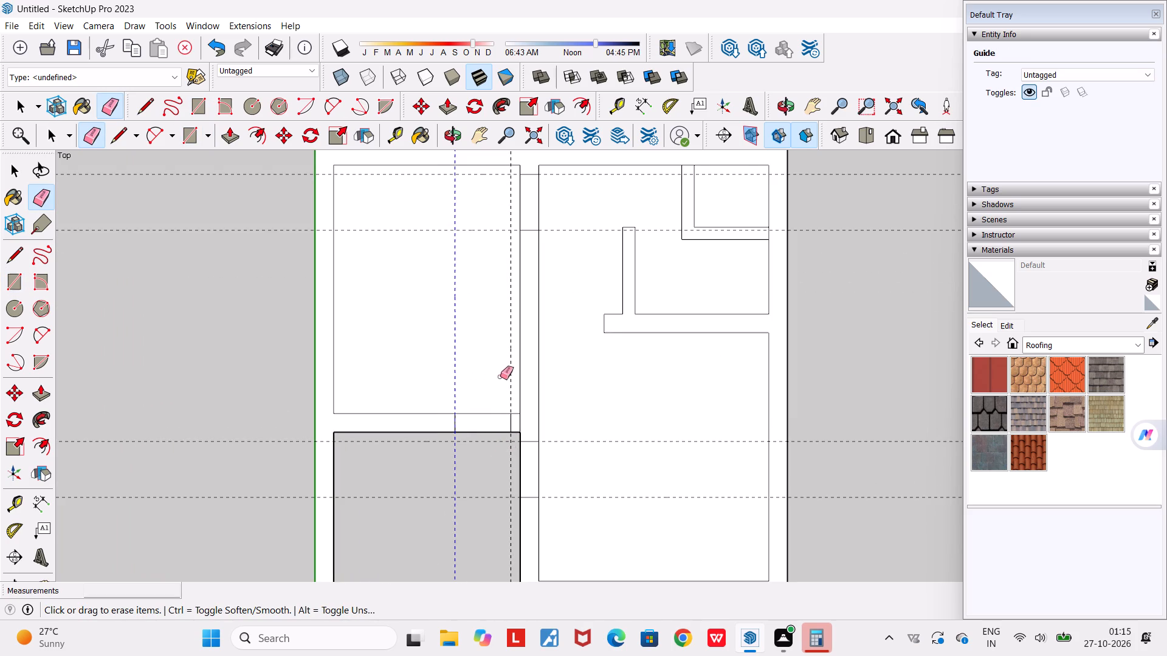
pyautogui.moveTo(500, 377); pyautogui.dragTo(481, 447)
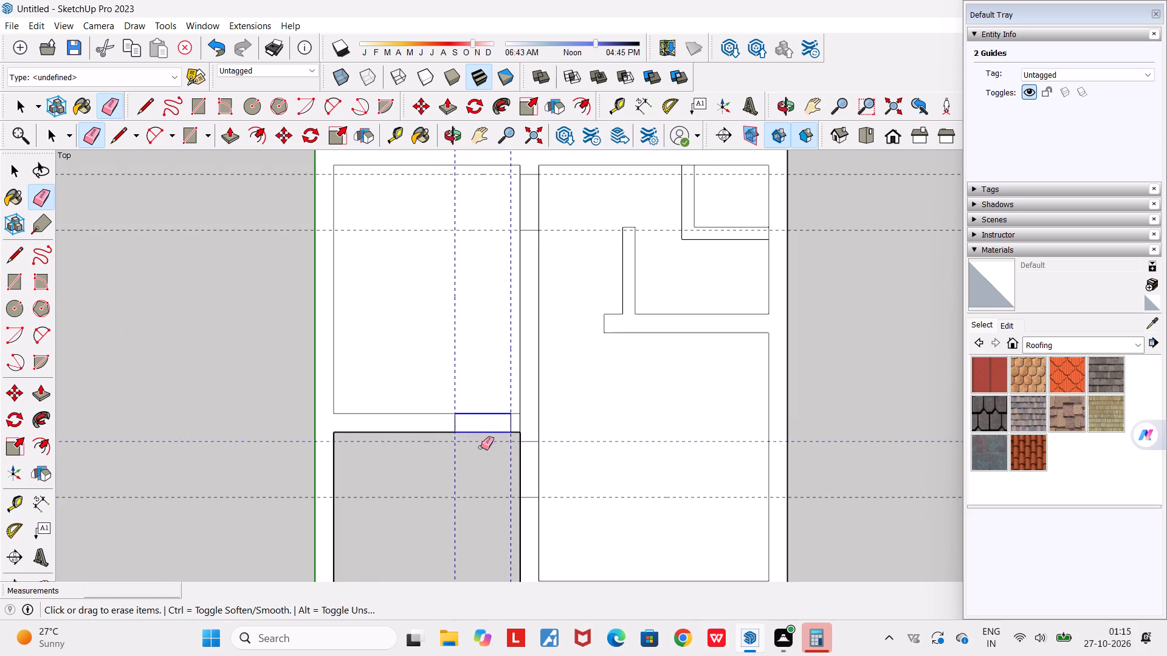
pyautogui.moveTo(481, 447); pyautogui.dragTo(480, 504)
# Erase the wall edges across the central wall's lower and upper openings, along with the two remaining horizontal guides.
pyautogui.moveTo(520, 474); pyautogui.dragTo(526, 473)
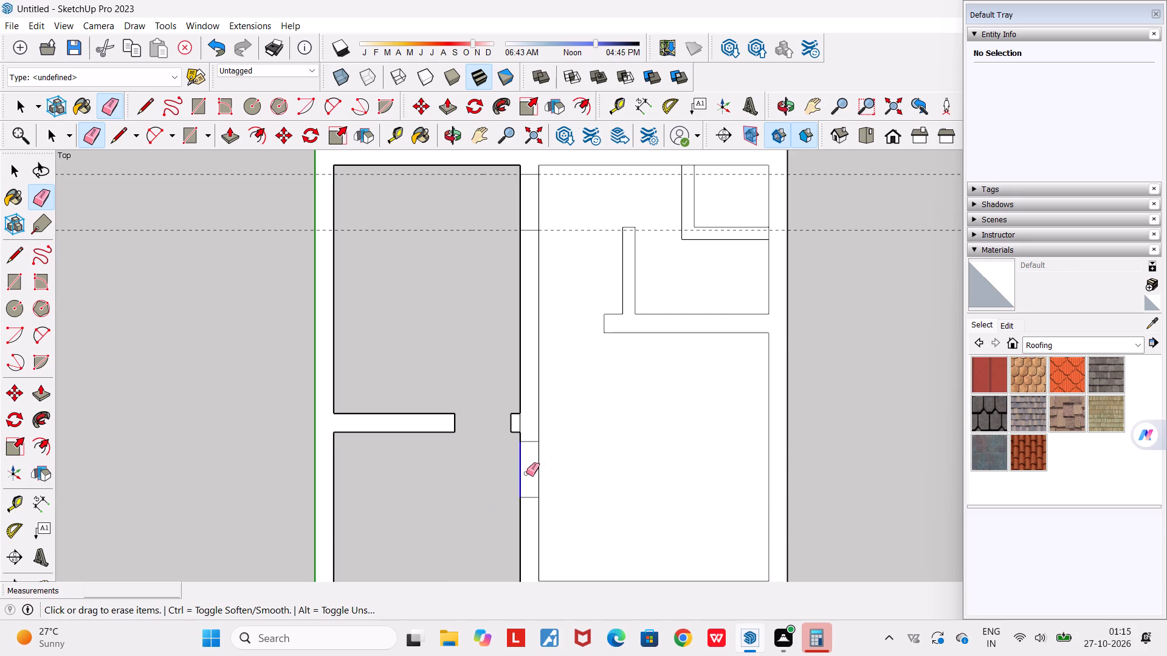
pyautogui.moveTo(526, 473); pyautogui.dragTo(548, 474)
pyautogui.scroll(-6, 550, 442)
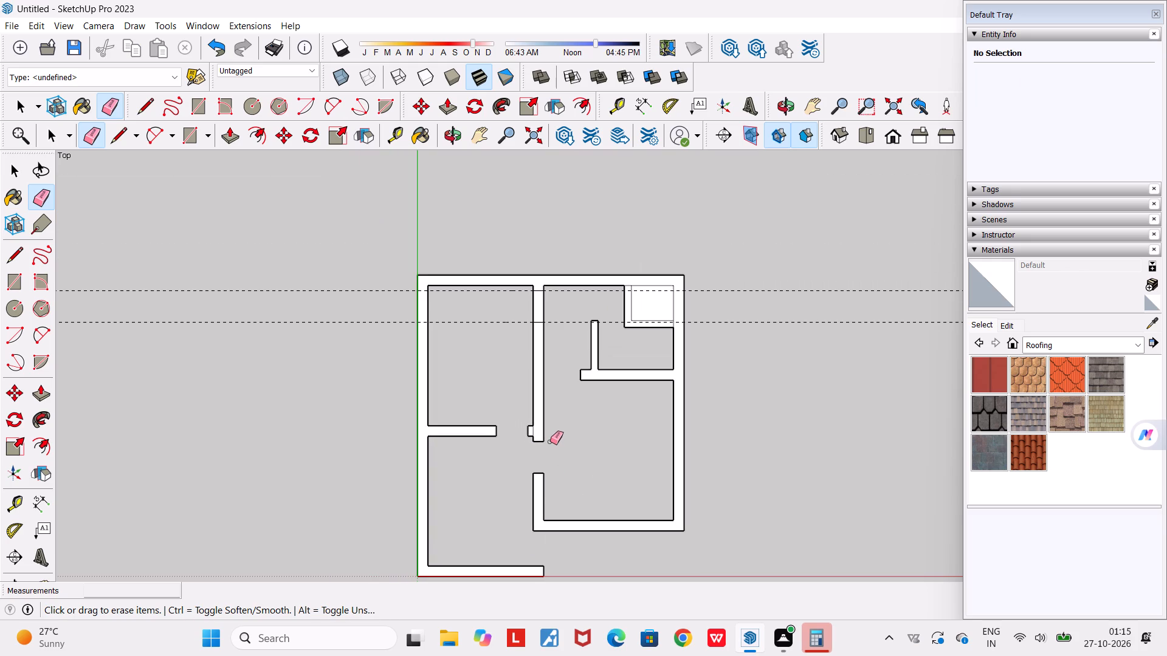
pyautogui.moveTo(559, 329); pyautogui.dragTo(566, 293)
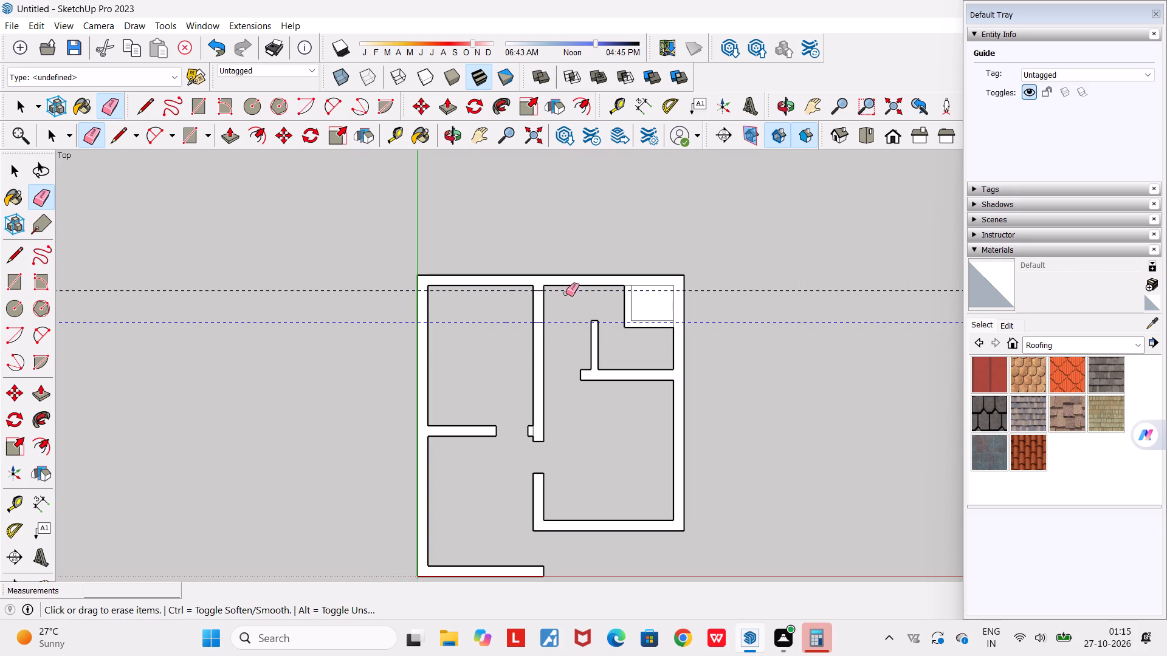
pyautogui.moveTo(566, 293); pyautogui.dragTo(515, 306)
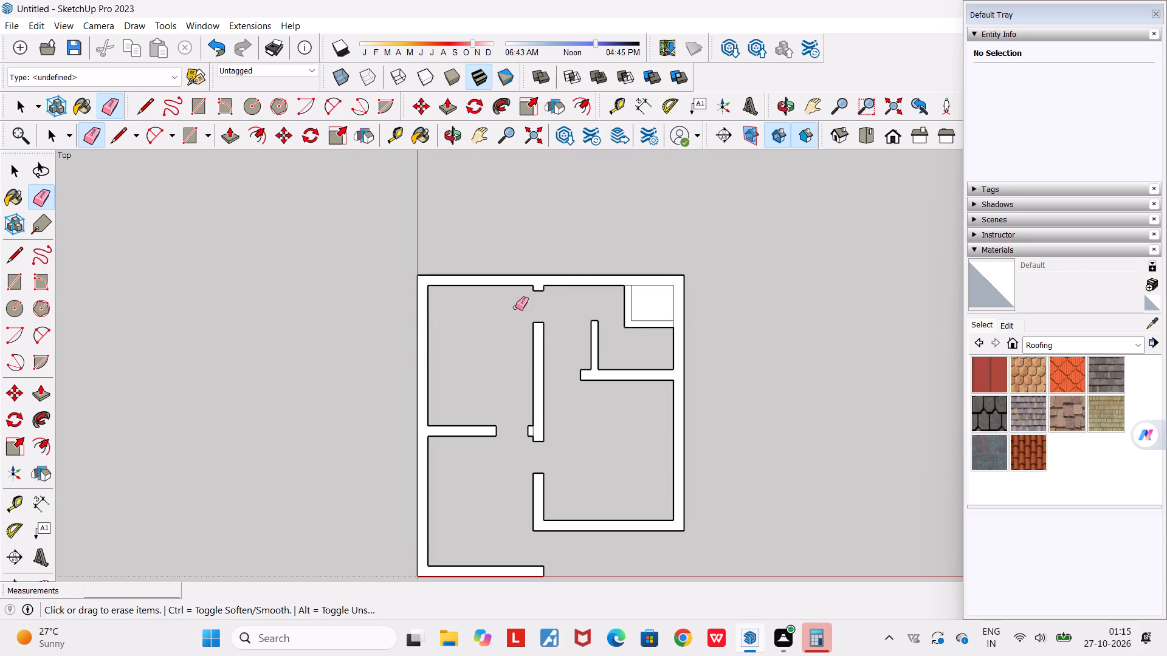
# Erase the dividing edge between the left partition's short stub and the central wall.
pyautogui.scroll(-3, 587, 419)
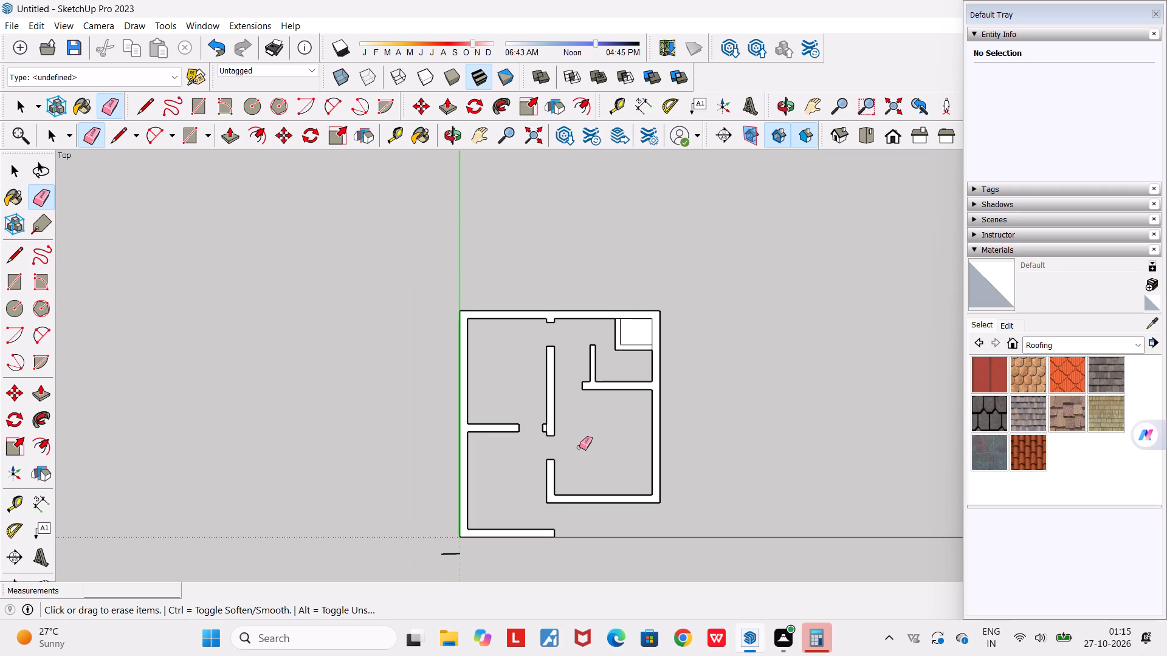
pyautogui.scroll(-3, 579, 447)
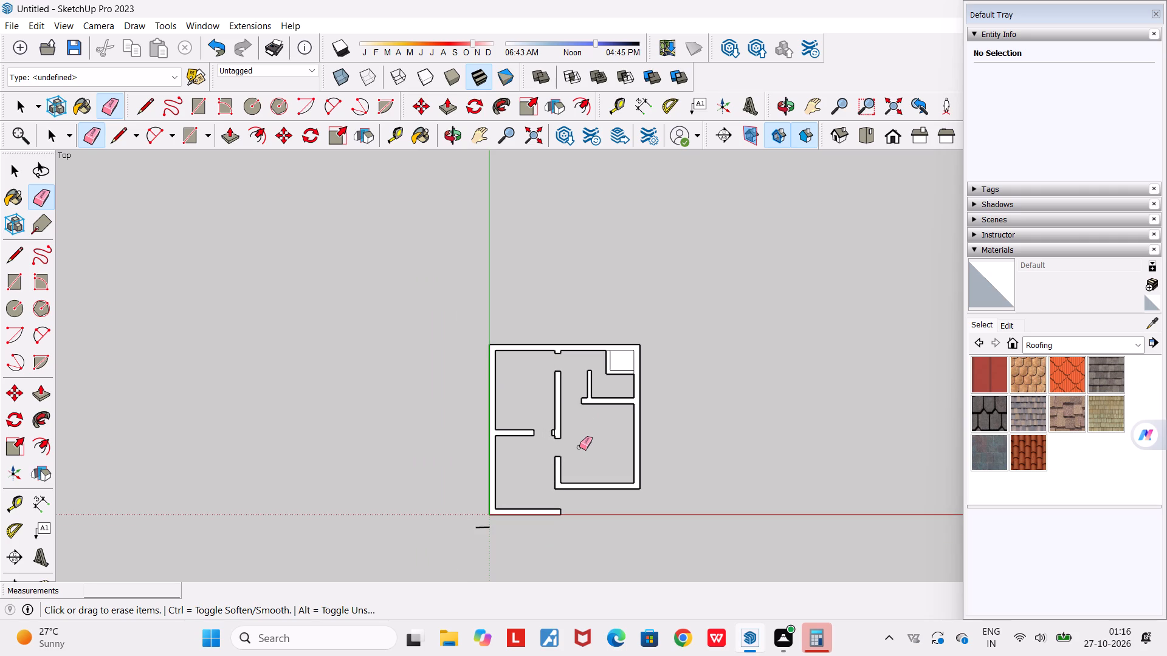
pyautogui.scroll(15, 542, 445)
pyautogui.moveTo(567, 419); pyautogui.dragTo(554, 418)
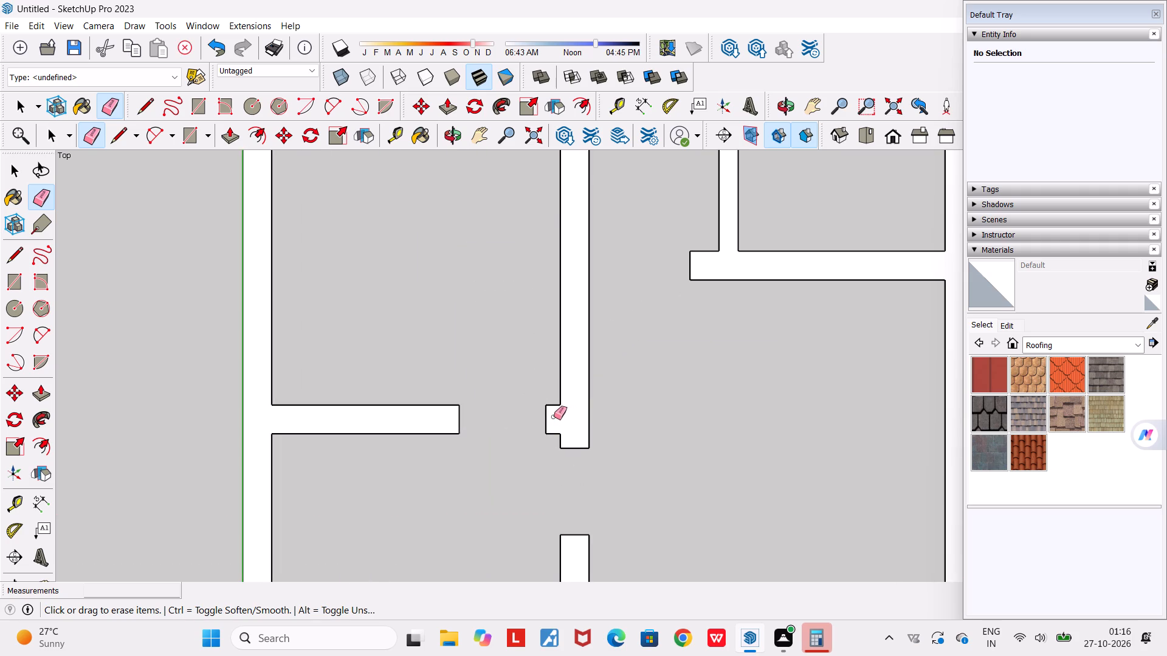
pyautogui.scroll(-10, 554, 417)
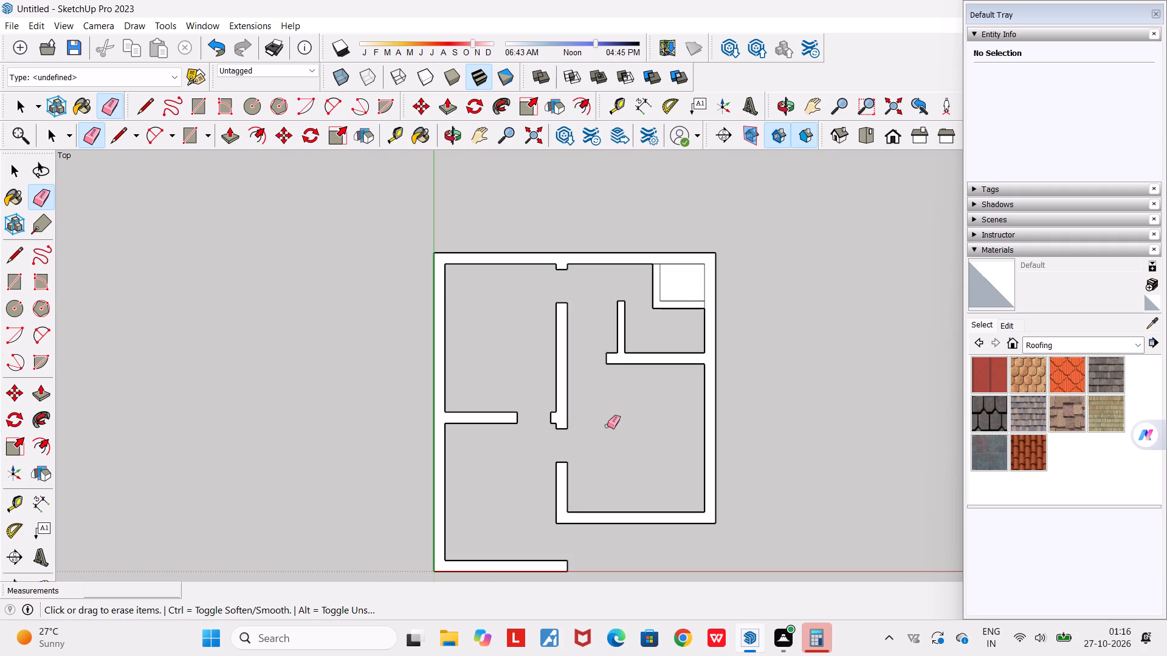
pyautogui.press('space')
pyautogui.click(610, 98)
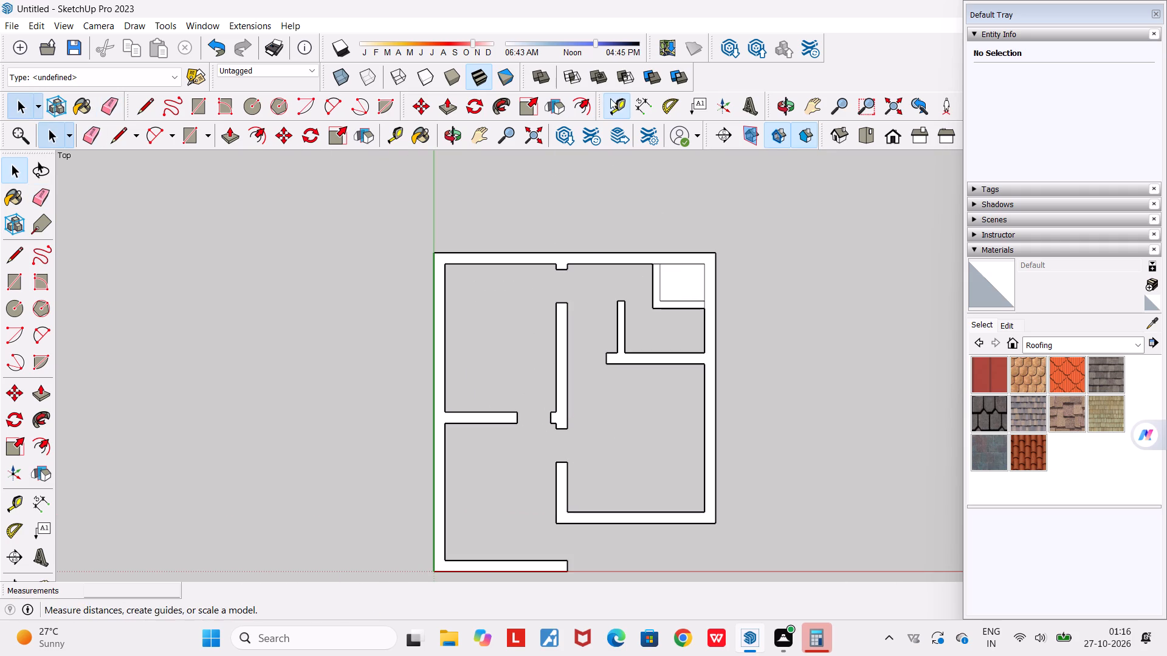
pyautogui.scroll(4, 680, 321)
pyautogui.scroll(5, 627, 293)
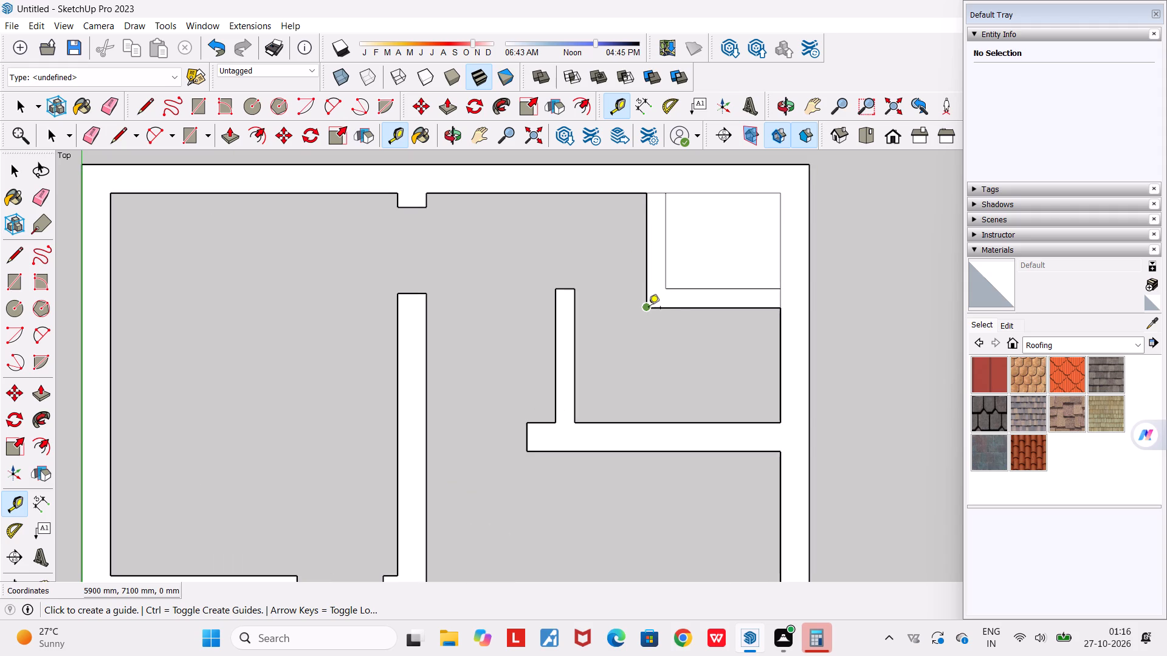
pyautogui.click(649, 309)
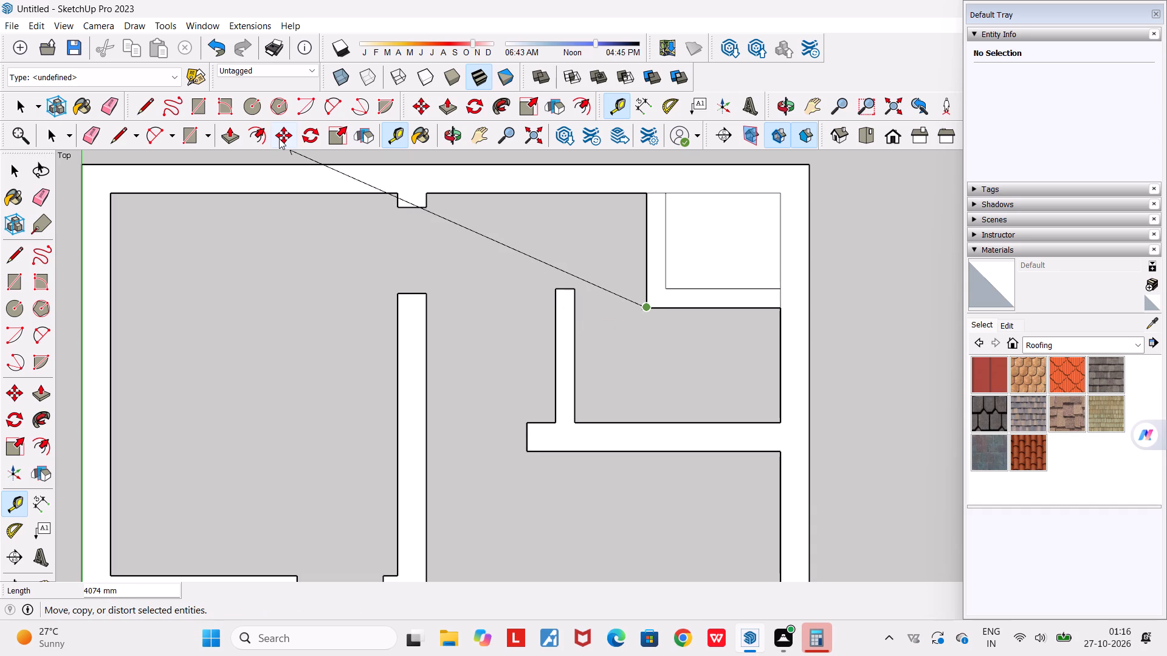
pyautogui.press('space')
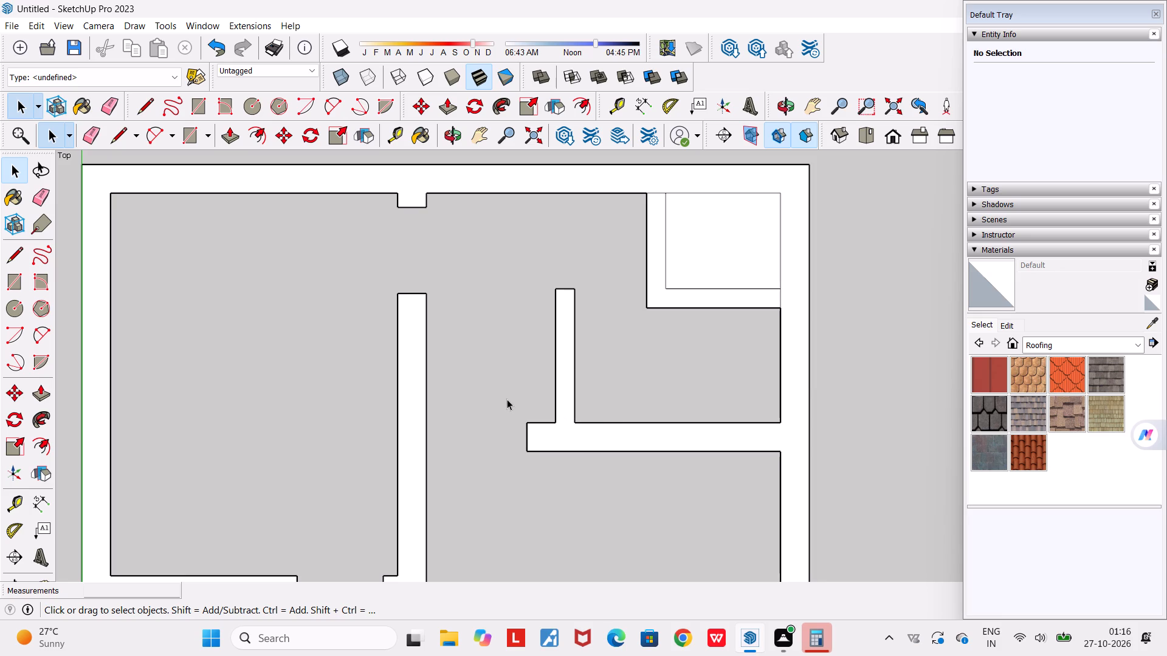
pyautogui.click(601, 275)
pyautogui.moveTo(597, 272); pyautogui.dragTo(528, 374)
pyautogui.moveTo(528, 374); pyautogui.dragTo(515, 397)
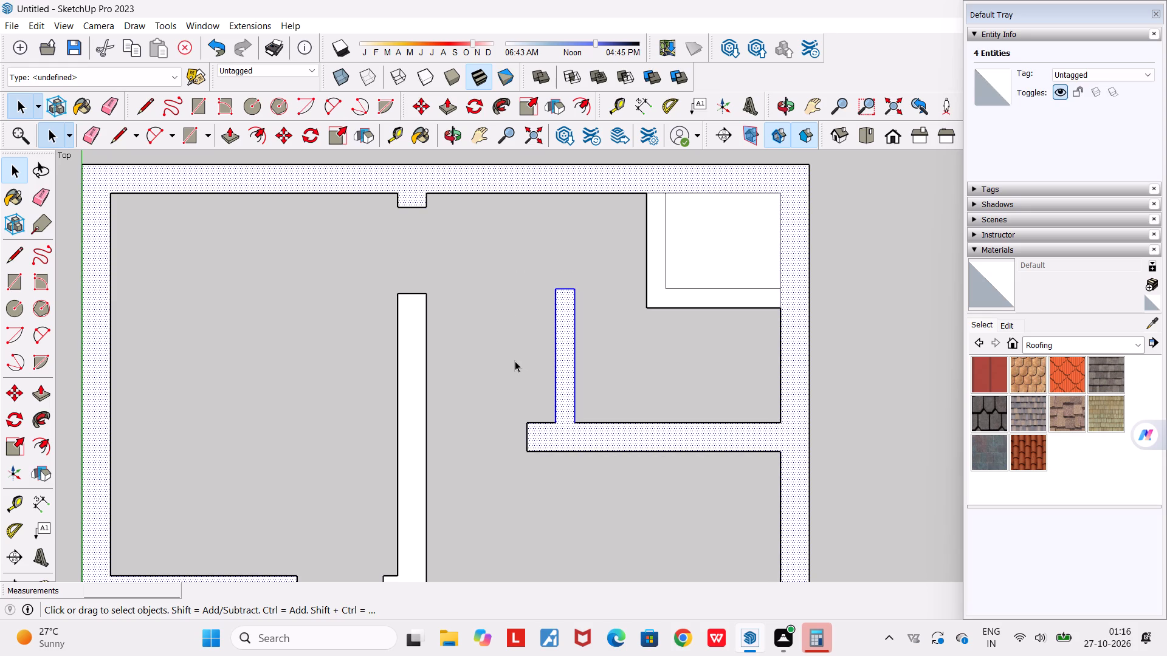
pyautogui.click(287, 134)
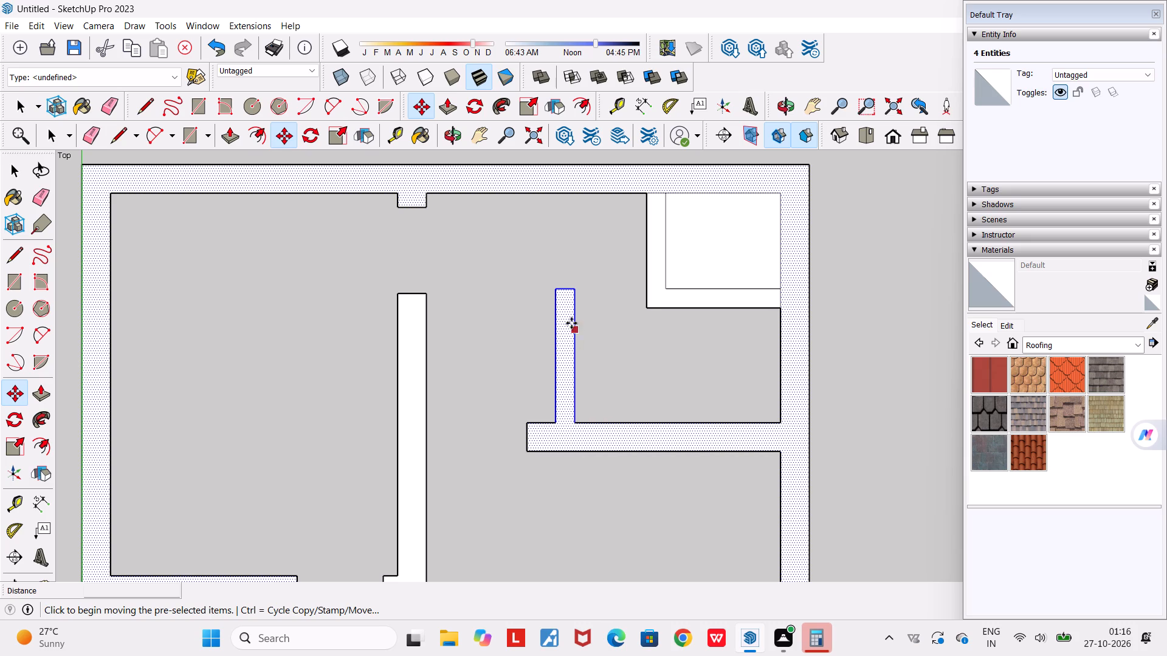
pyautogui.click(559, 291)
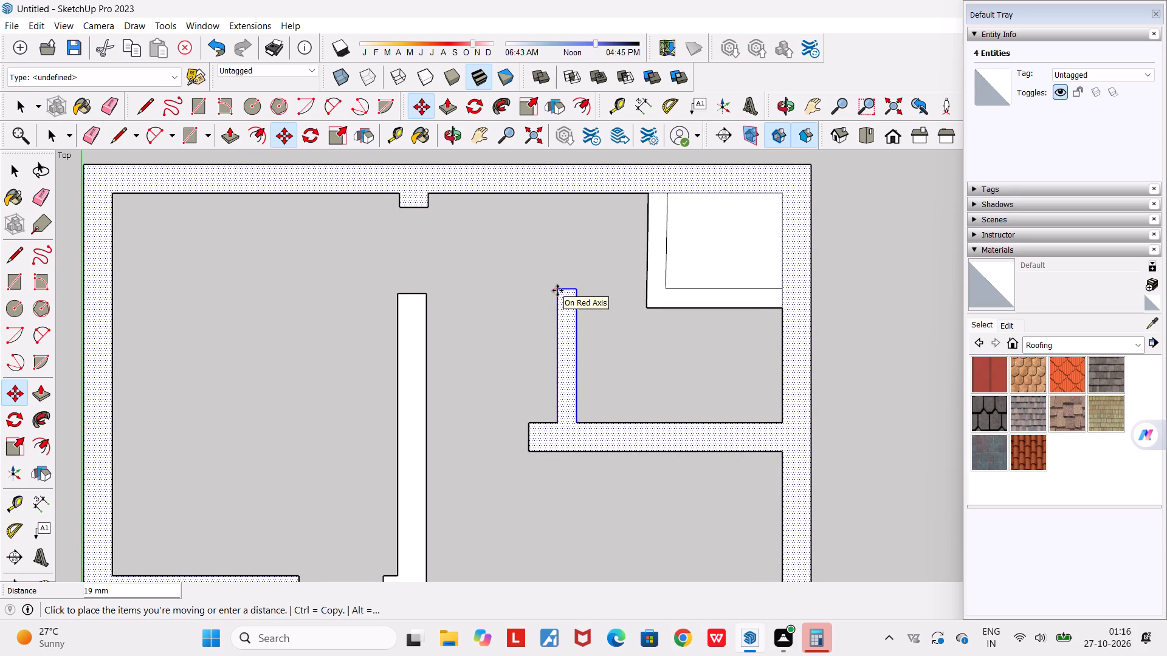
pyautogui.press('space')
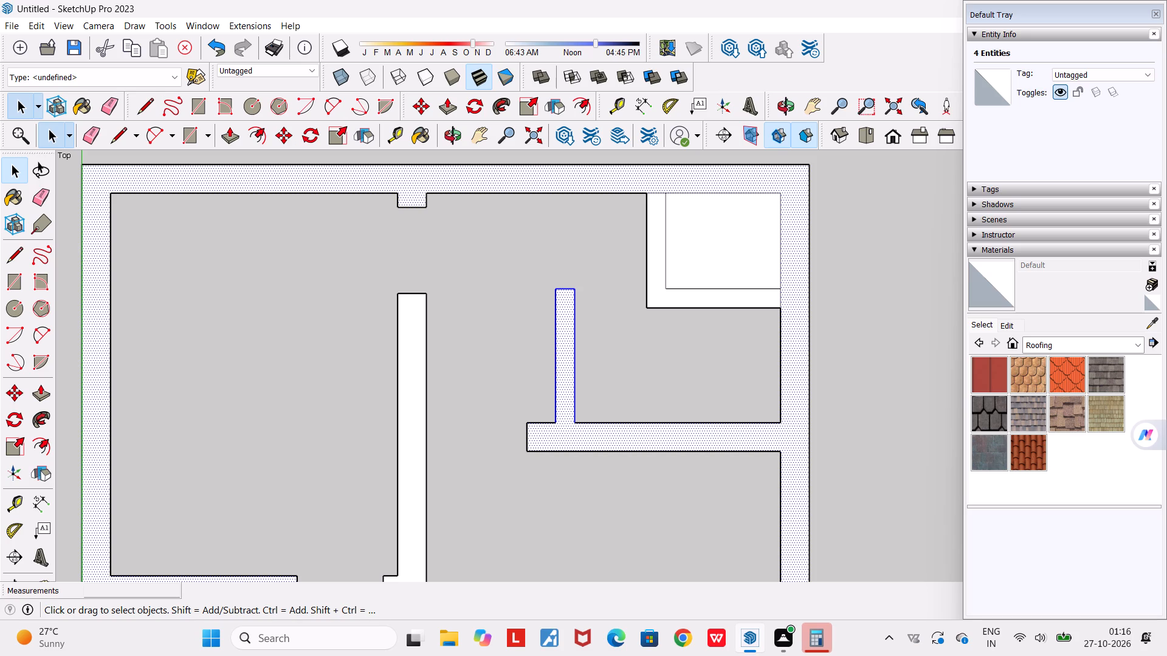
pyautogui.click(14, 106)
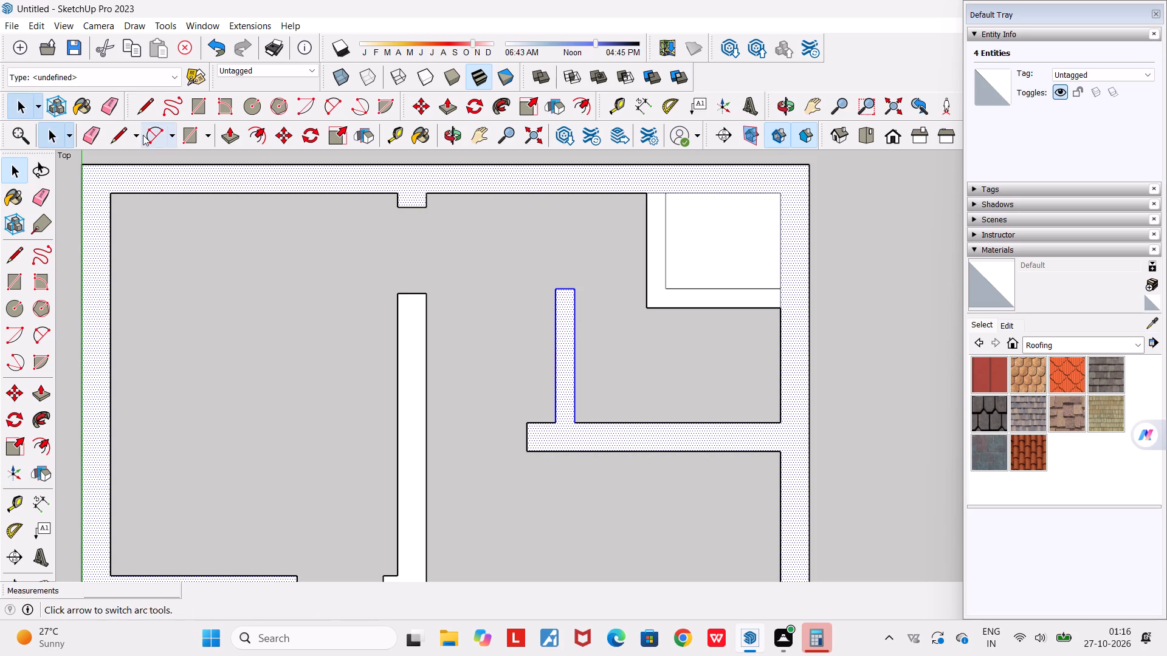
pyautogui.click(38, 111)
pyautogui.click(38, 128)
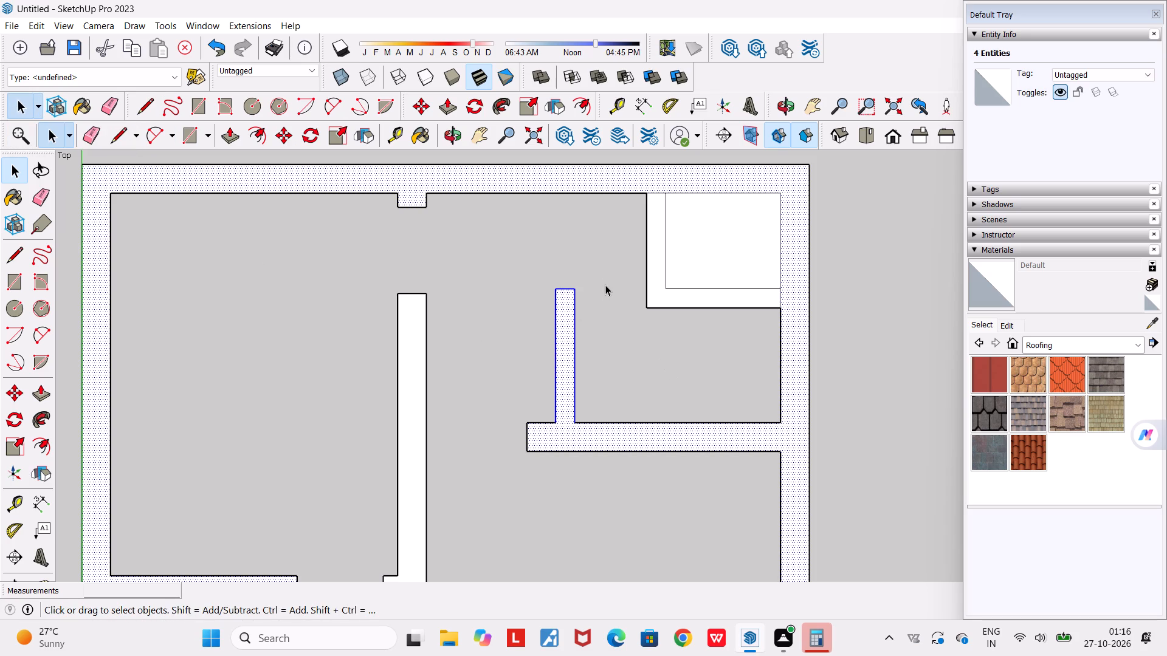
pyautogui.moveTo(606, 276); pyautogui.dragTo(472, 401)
# Move the free end edge of the 300 mm horizontal wall below the corner room about 5 mm along the red axis.
pyautogui.click(528, 436)
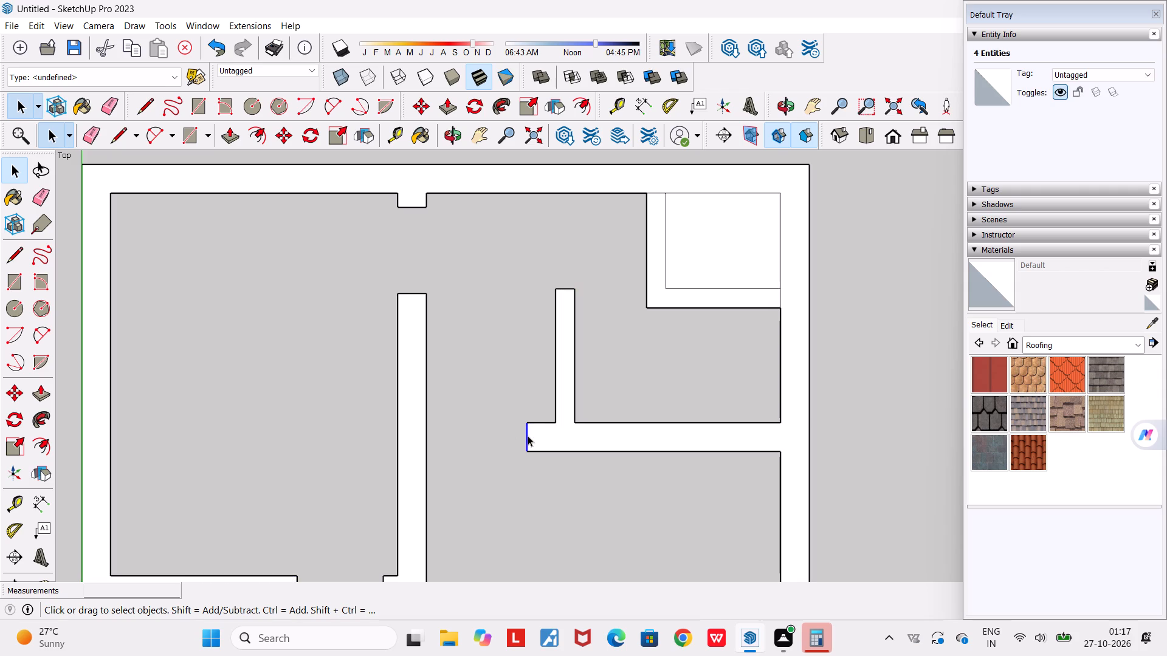
pyautogui.click(276, 137)
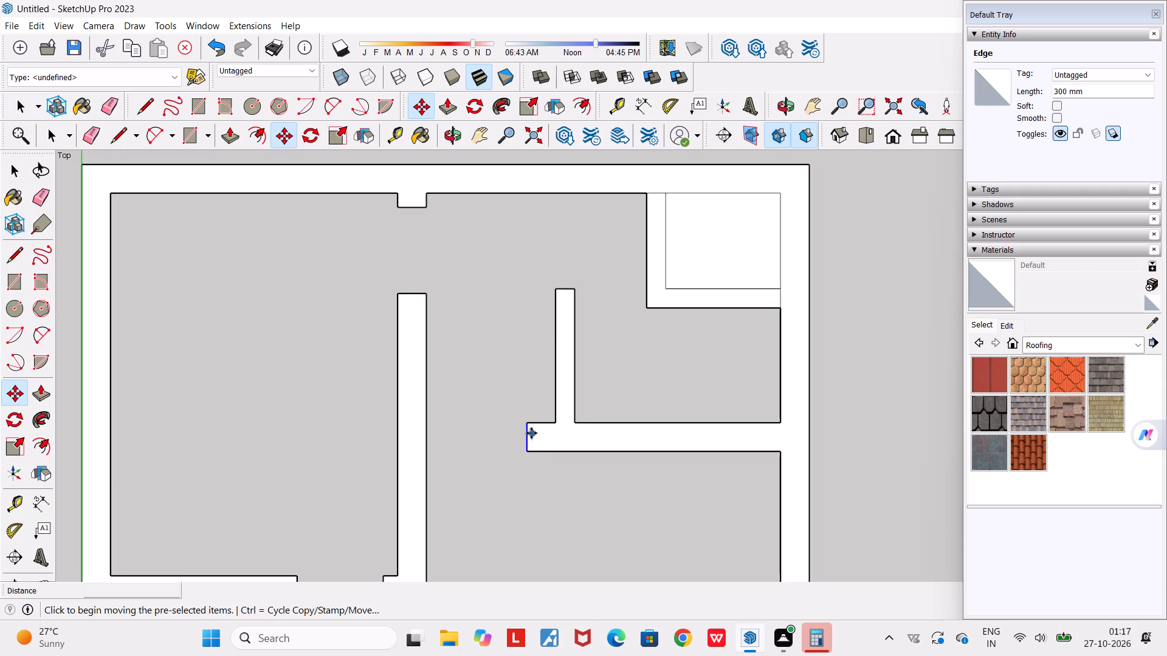
pyautogui.click(529, 432)
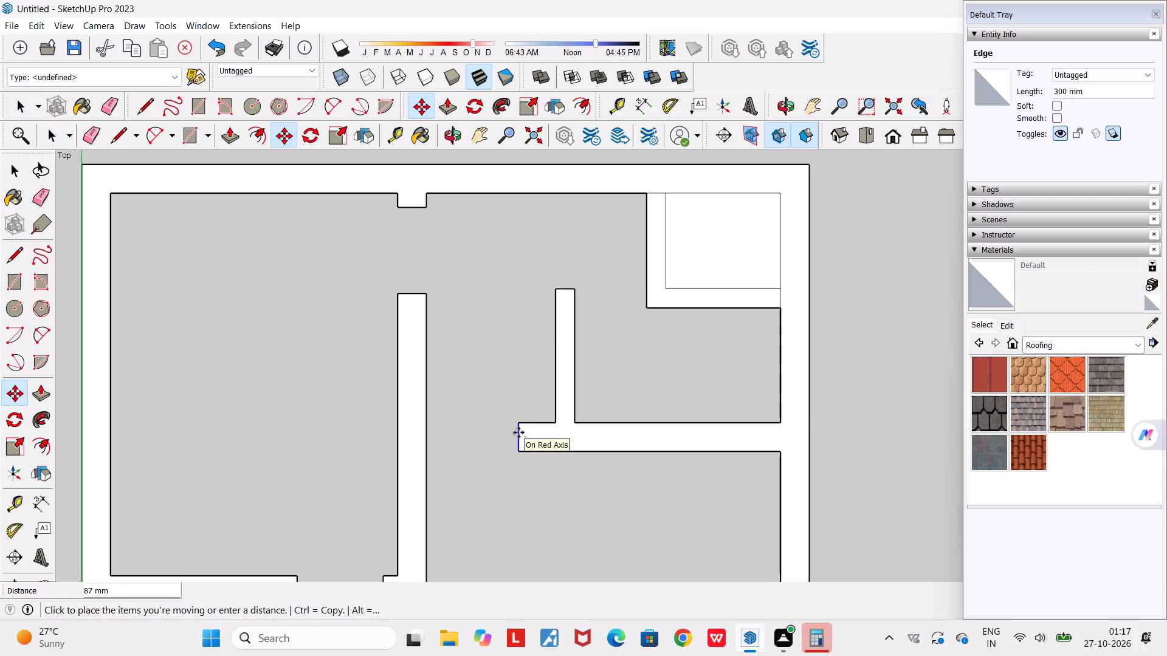
pyautogui.click(526, 433)
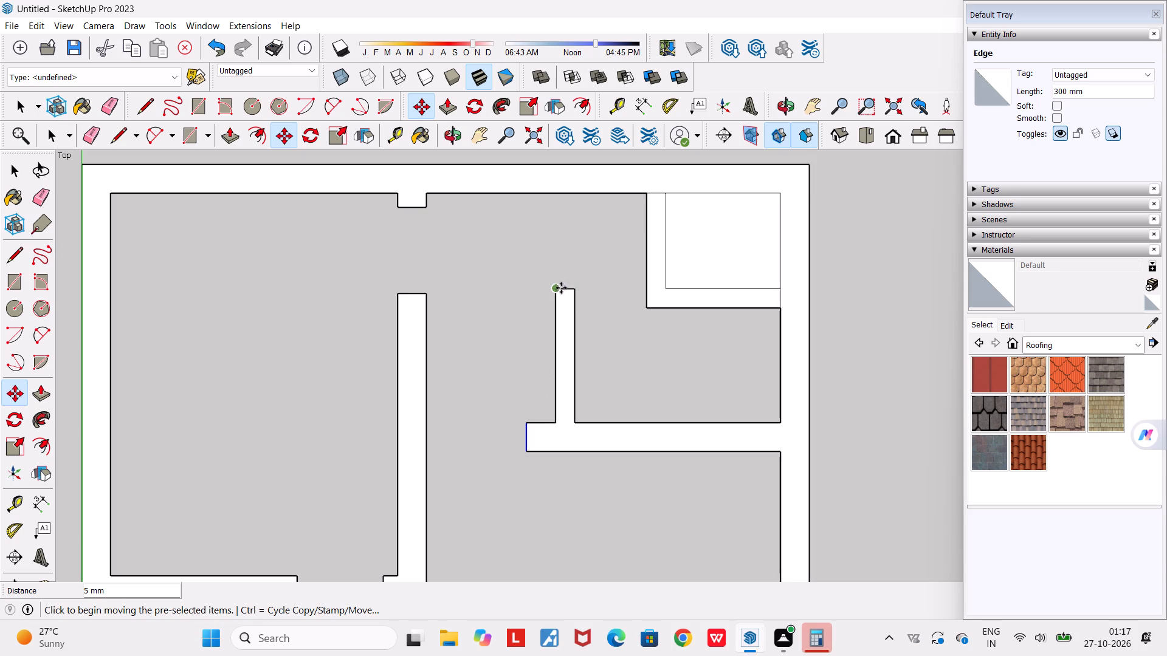
pyautogui.click(560, 288)
pyautogui.click(554, 289)
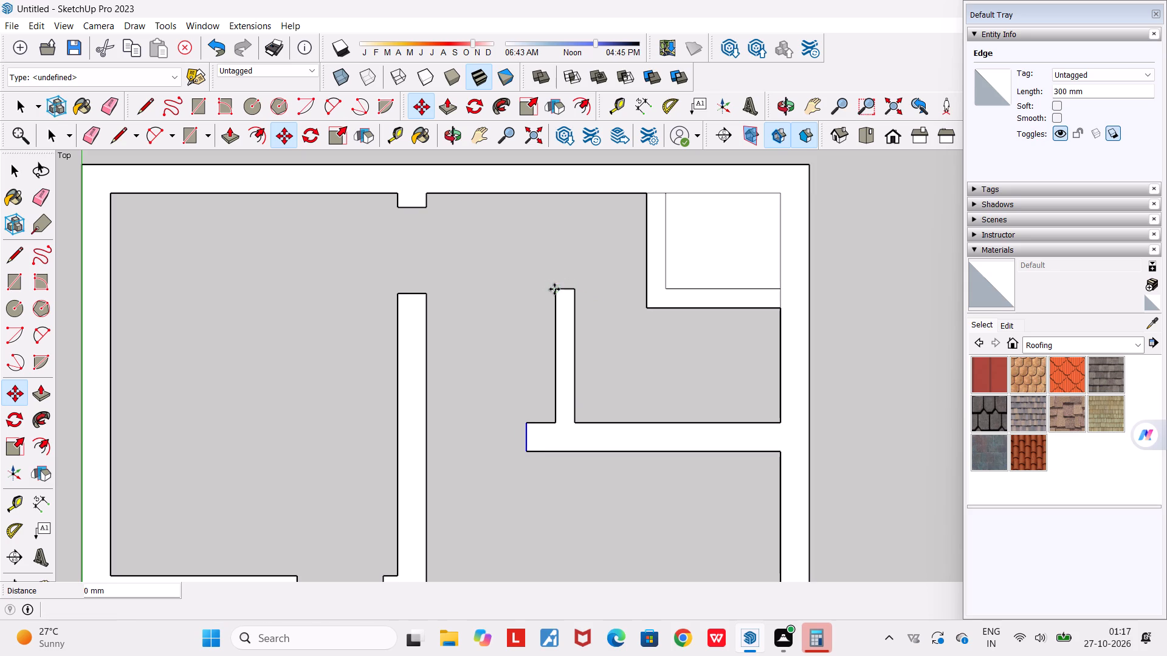
pyautogui.press('space')
pyautogui.scroll(-3, 546, 363)
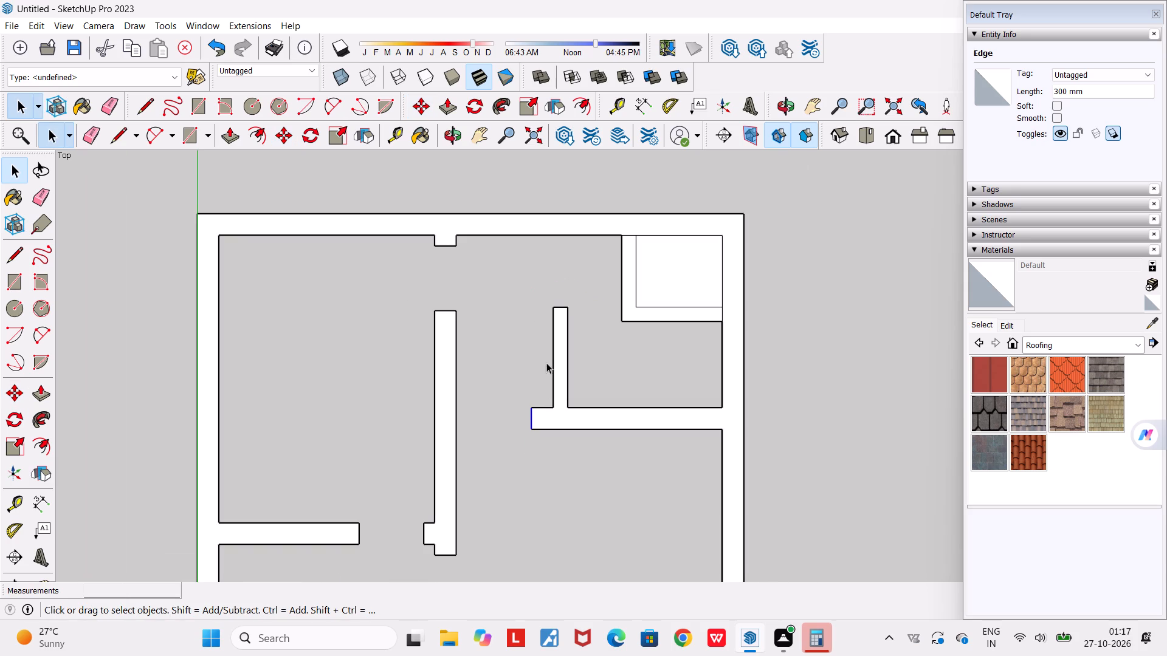
pyautogui.click(556, 201)
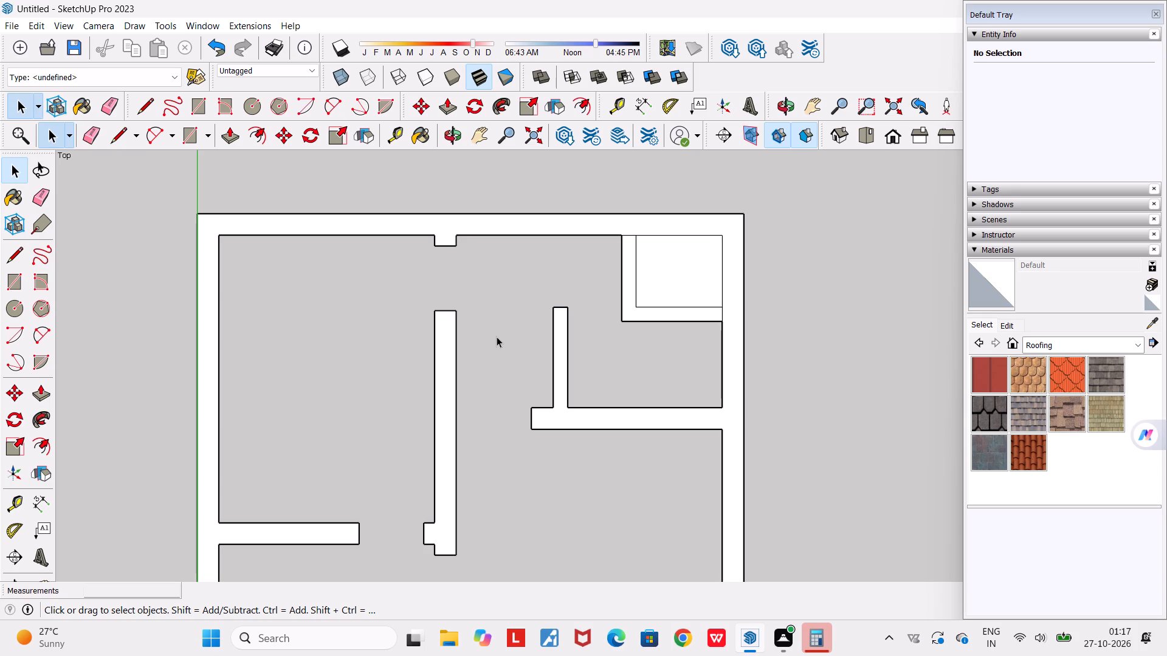
# Place two horizontal guides in the small upper corner room, each 100 mm inside its lower and upper inner edges.
pyautogui.scroll(5, 711, 335)
pyautogui.click(620, 105)
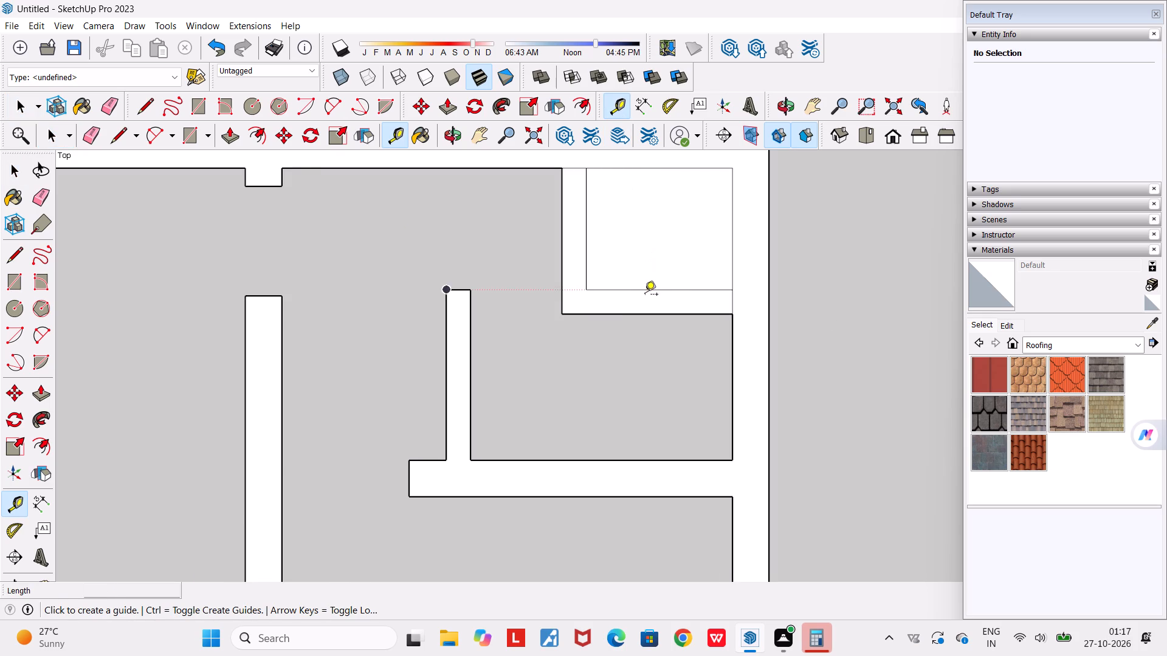
pyautogui.click(645, 292)
pyautogui.write('100')
pyautogui.press('Return')
pyautogui.click(665, 170)
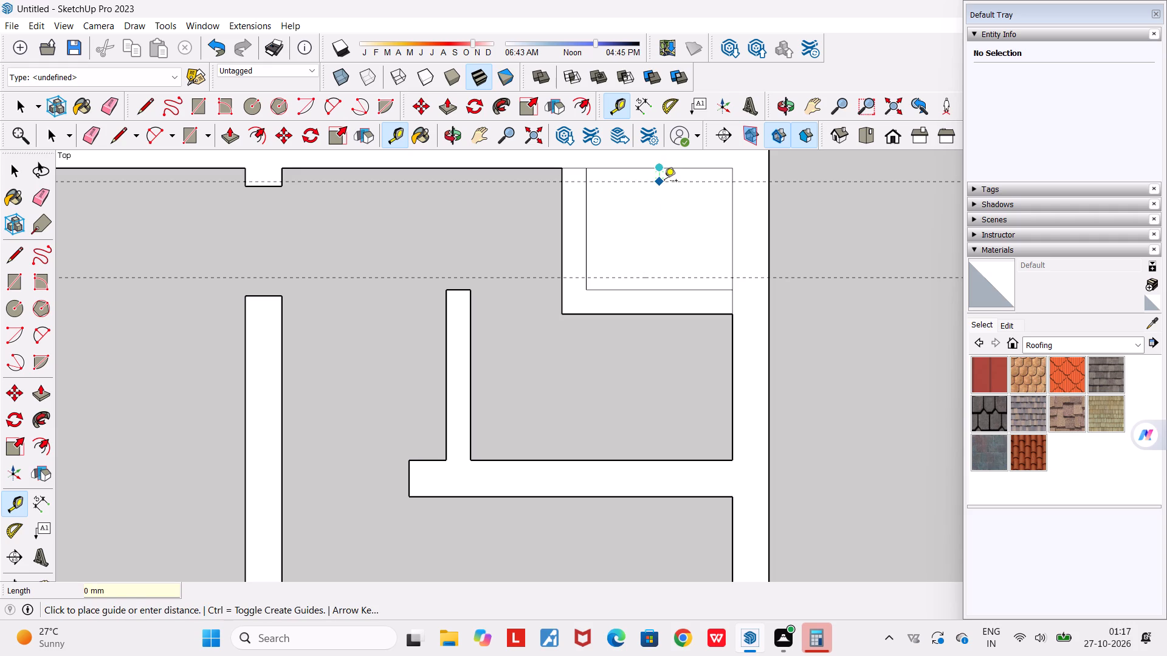
pyautogui.write('100')
pyautogui.press('Return')
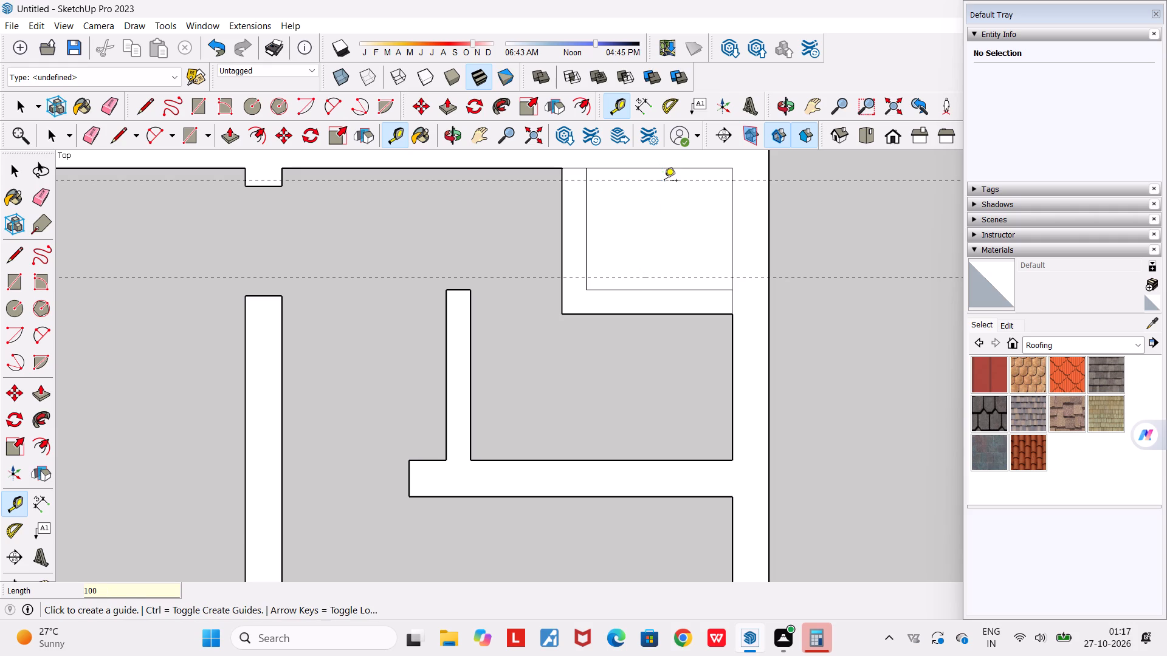
# Draw an opening rectangle across the corner room's 200 mm side wall between the two horizontal guides.
pyautogui.click(189, 137)
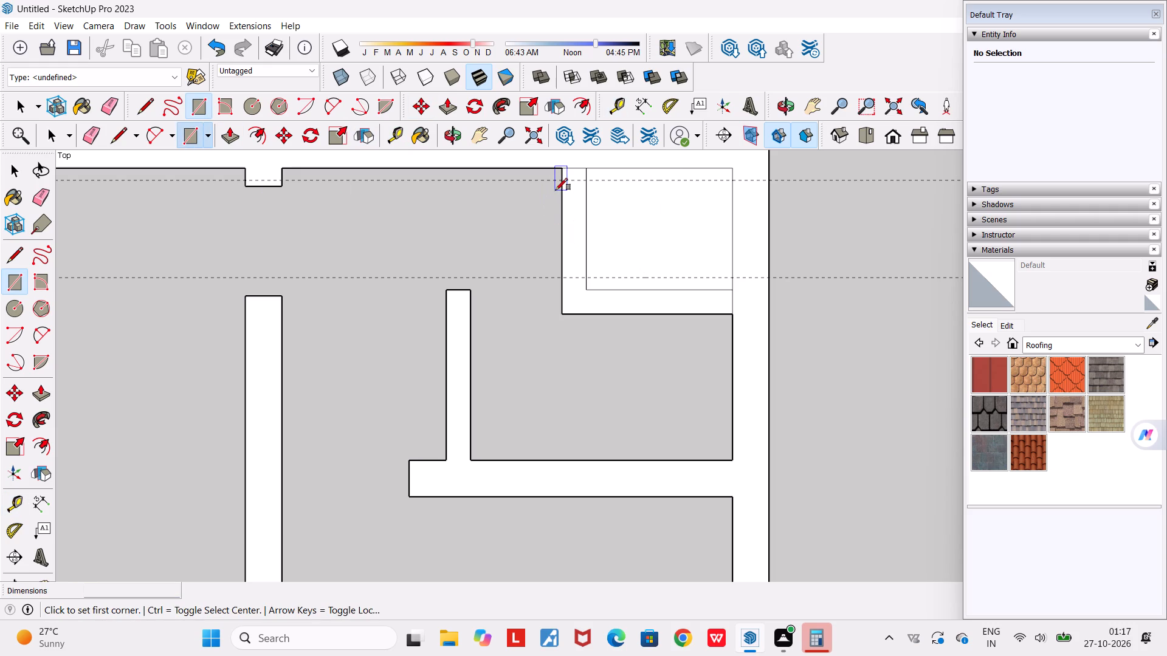
pyautogui.click(561, 180)
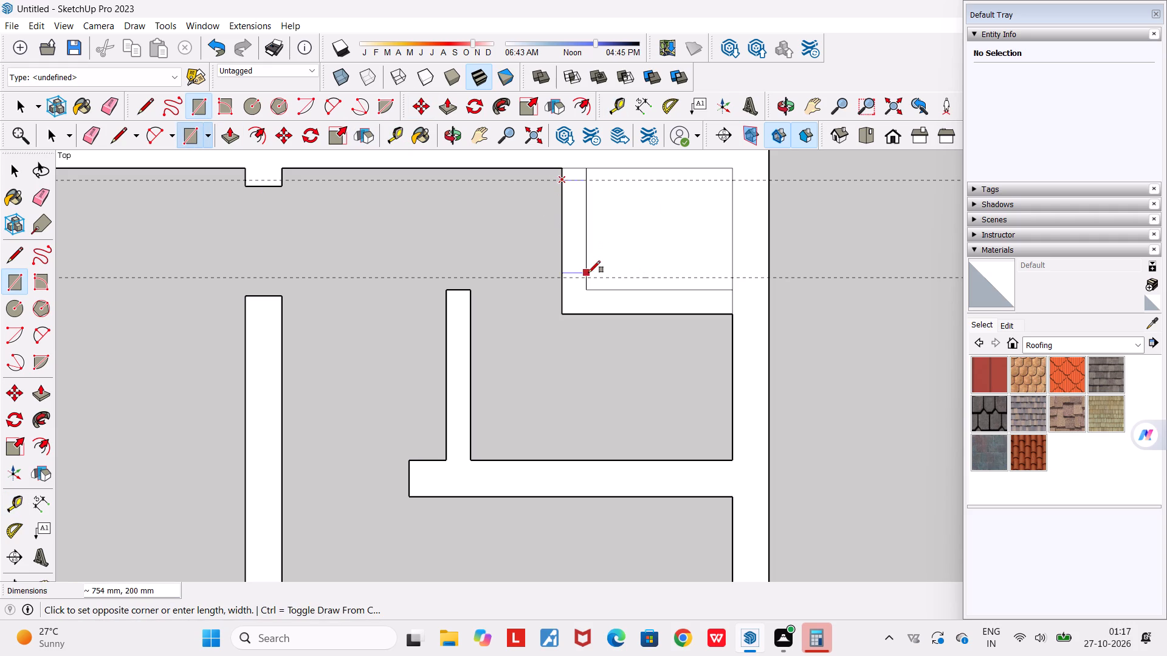
pyautogui.click(586, 278)
pyautogui.press('space')
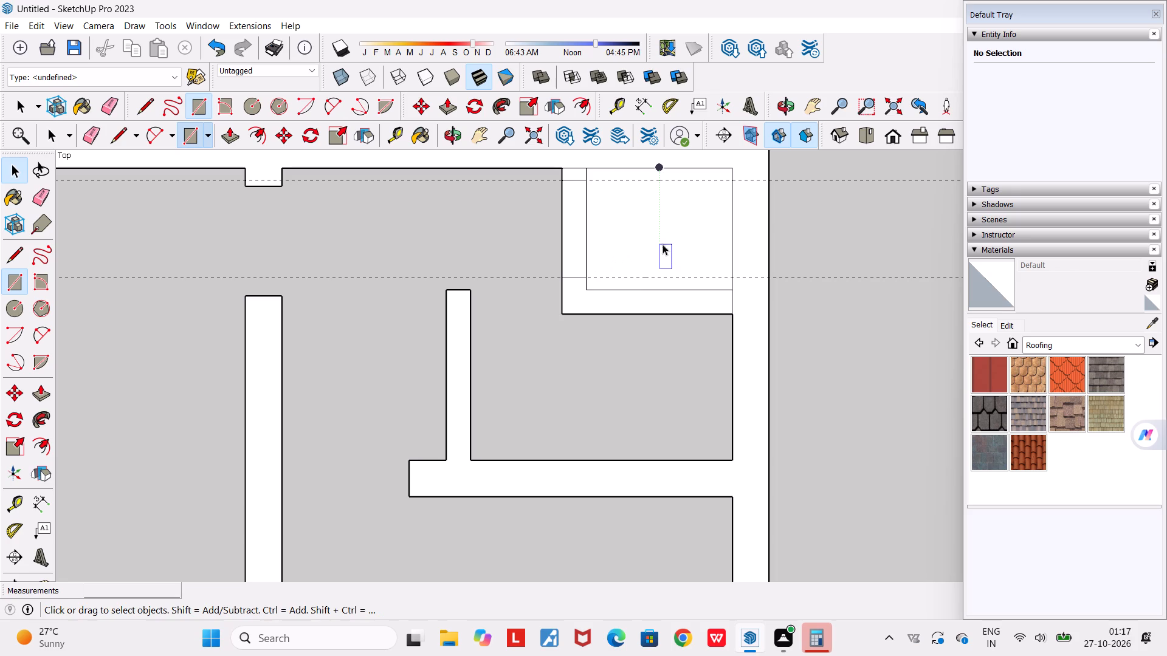
pyautogui.scroll(1, 597, 228)
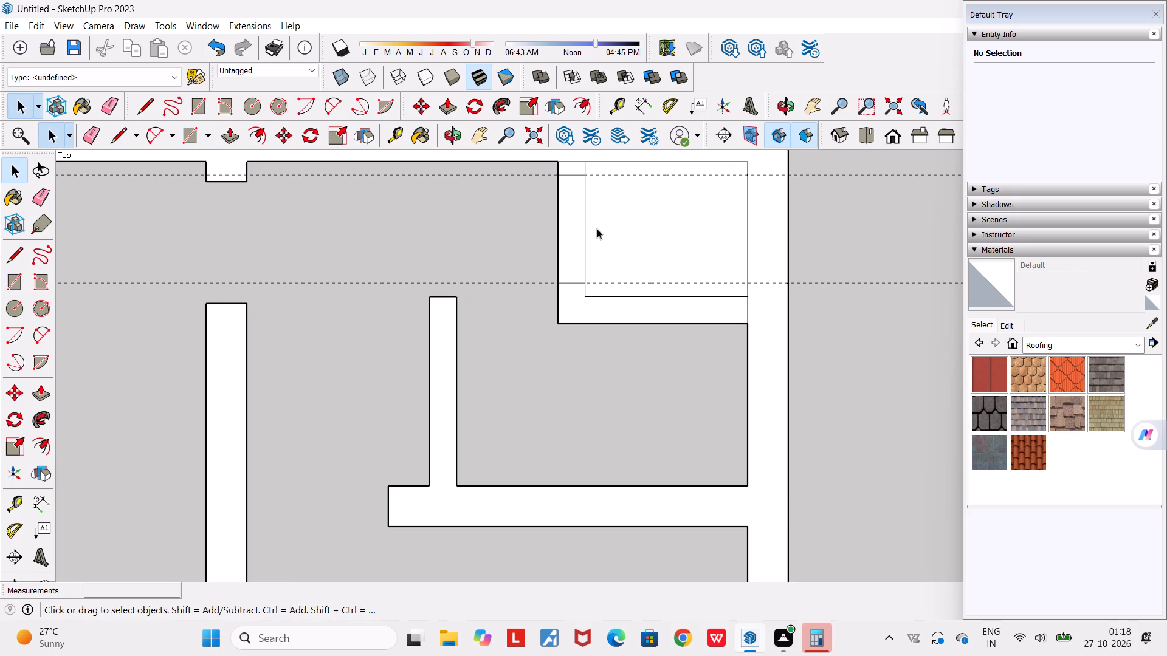
# Erase the two horizontal guides and the side wall's edges between them to clear the small corner room's opening.
pyautogui.write('e4e')
pyautogui.moveTo(621, 285); pyautogui.dragTo(593, 244)
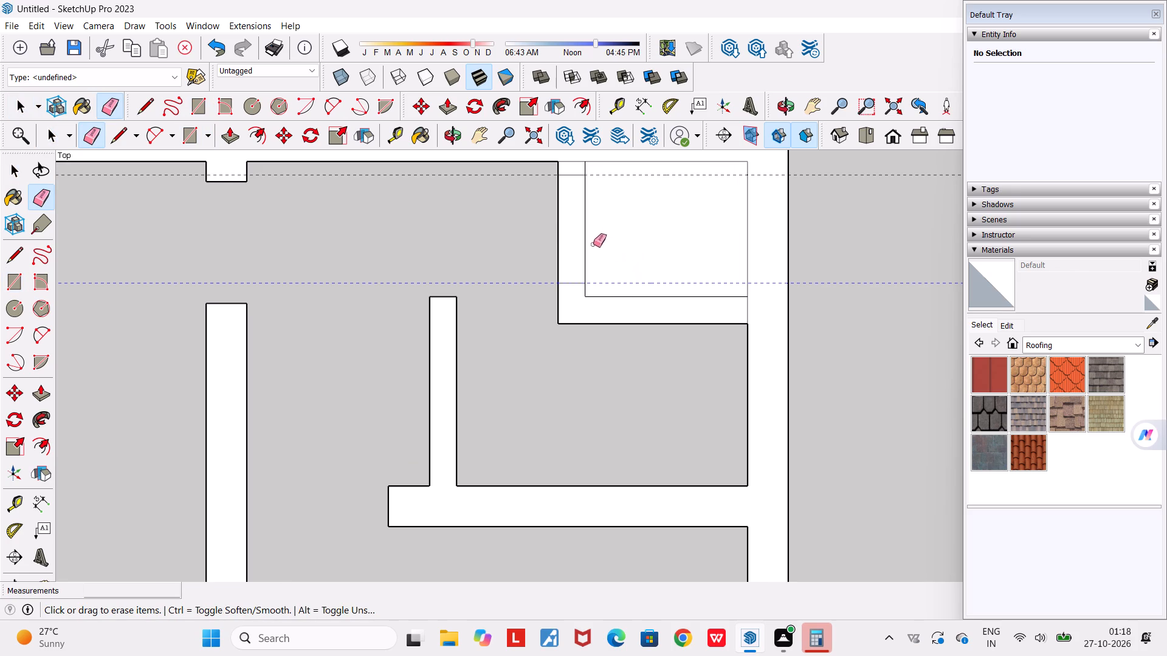
pyautogui.moveTo(593, 244); pyautogui.dragTo(515, 214)
pyautogui.moveTo(529, 170); pyautogui.dragTo(534, 184)
# Erase the leftover dividing edges where the corner room's upper stub and lower wall meet the outer walls.
pyautogui.scroll(-5, 535, 191)
pyautogui.scroll(5, 565, 169)
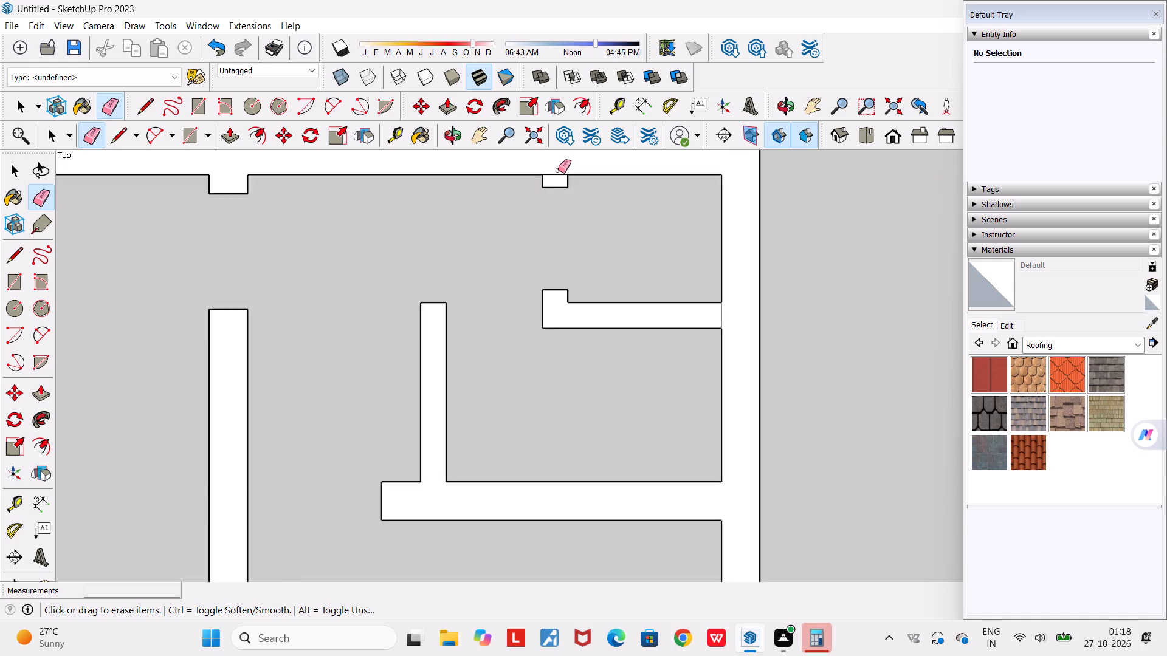
pyautogui.scroll(2, 558, 170)
pyautogui.moveTo(558, 171); pyautogui.dragTo(558, 182)
pyautogui.scroll(-5, 558, 180)
pyautogui.moveTo(701, 299); pyautogui.dragTo(694, 299)
# Examine the whole wall layout from above and in perspective, checking the openings and wall junctions.
pyautogui.scroll(-5, 460, 418)
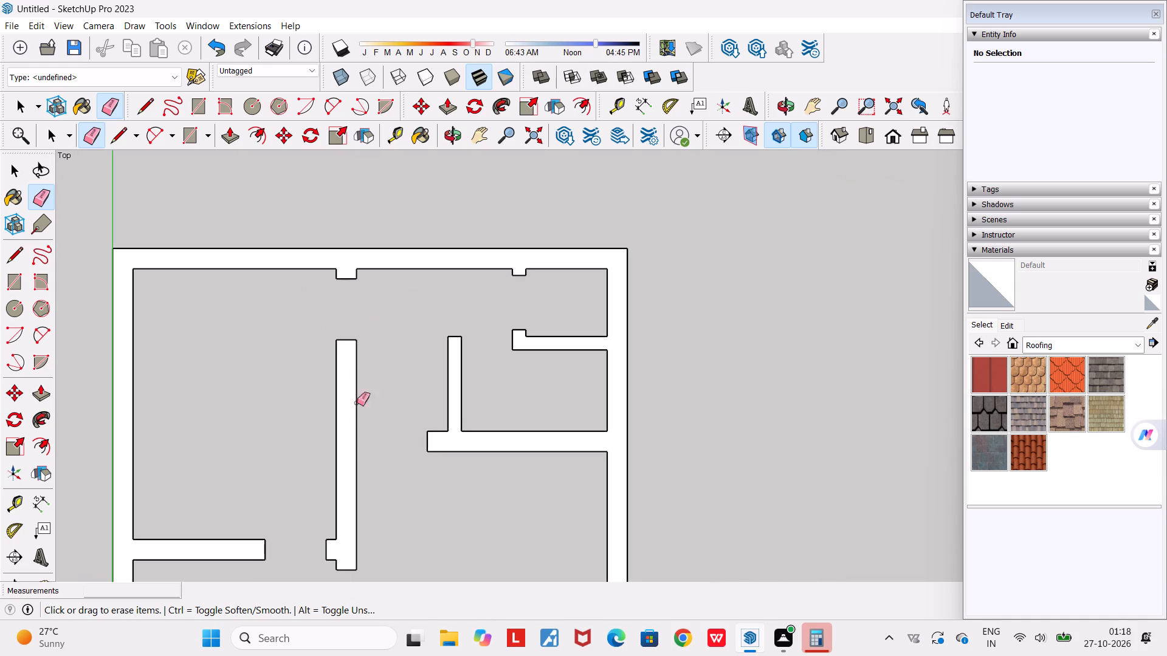
pyautogui.scroll(-5, 352, 434)
pyautogui.scroll(-8, 225, 506)
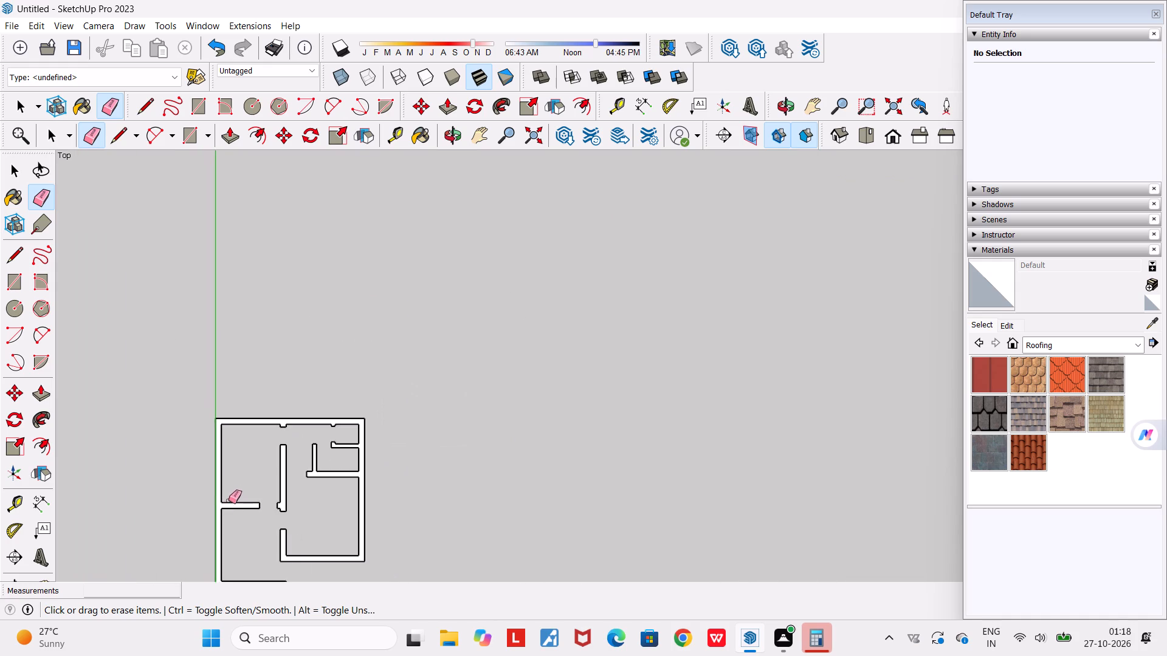
pyautogui.scroll(-6, 231, 494)
pyautogui.press('space')
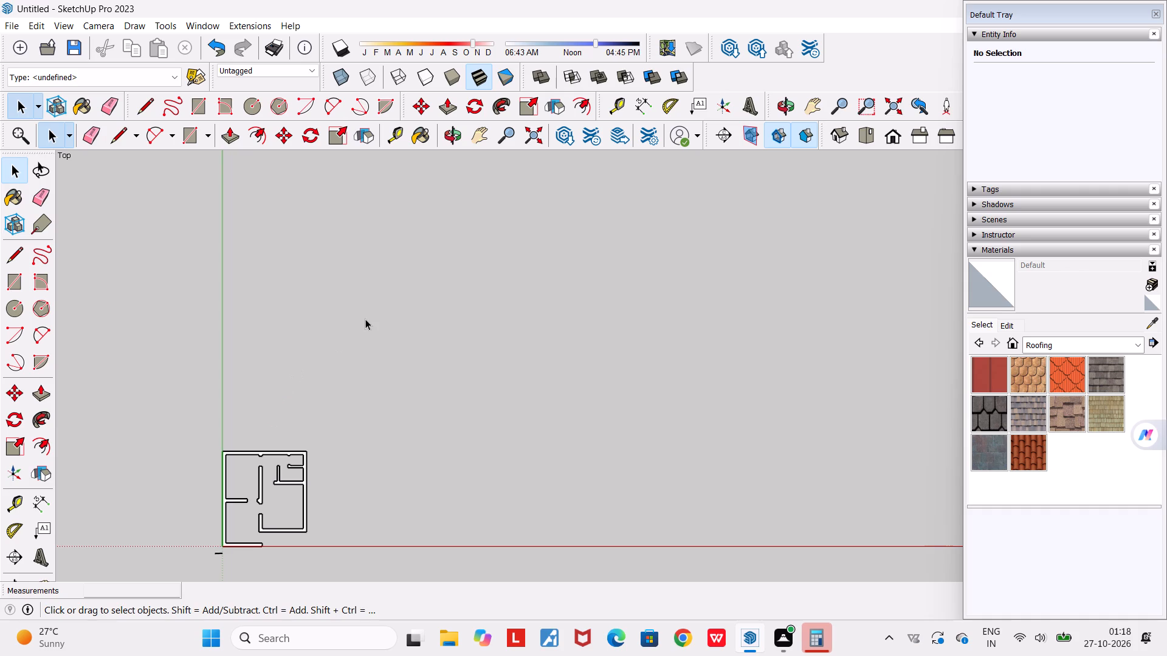
pyautogui.press('h')
pyautogui.moveTo(294, 423); pyautogui.dragTo(501, 164)
pyautogui.scroll(9, 480, 186)
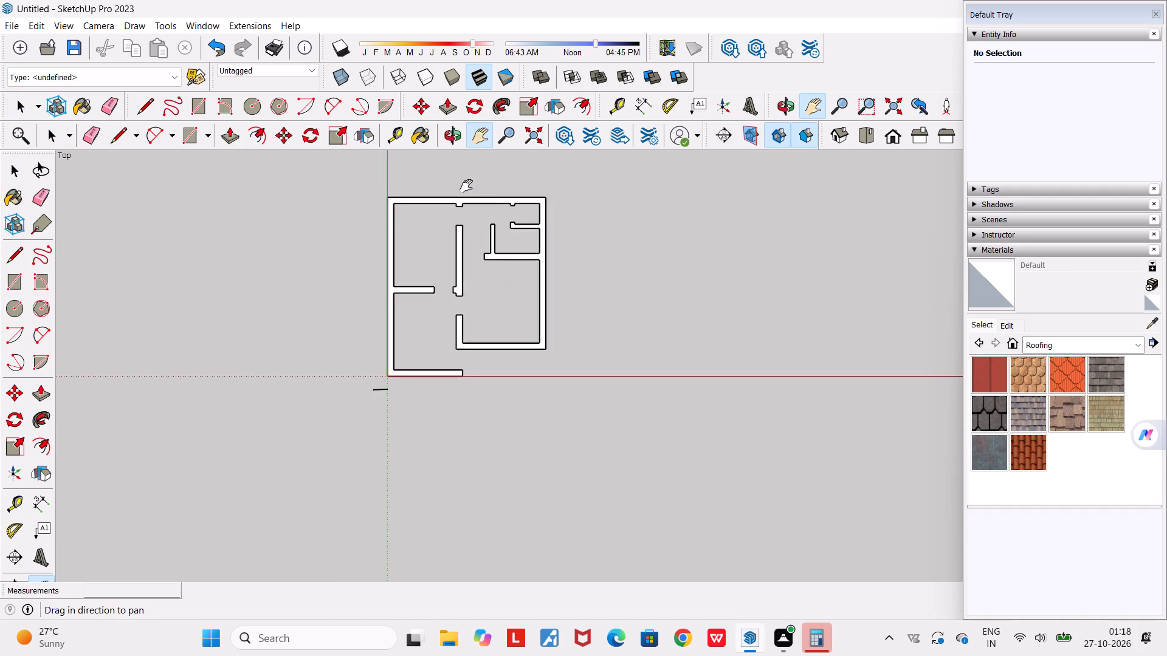
pyautogui.scroll(4, 466, 186)
pyautogui.scroll(-2, 466, 186)
pyautogui.moveTo(452, 343); pyautogui.dragTo(467, 300, button='middle')
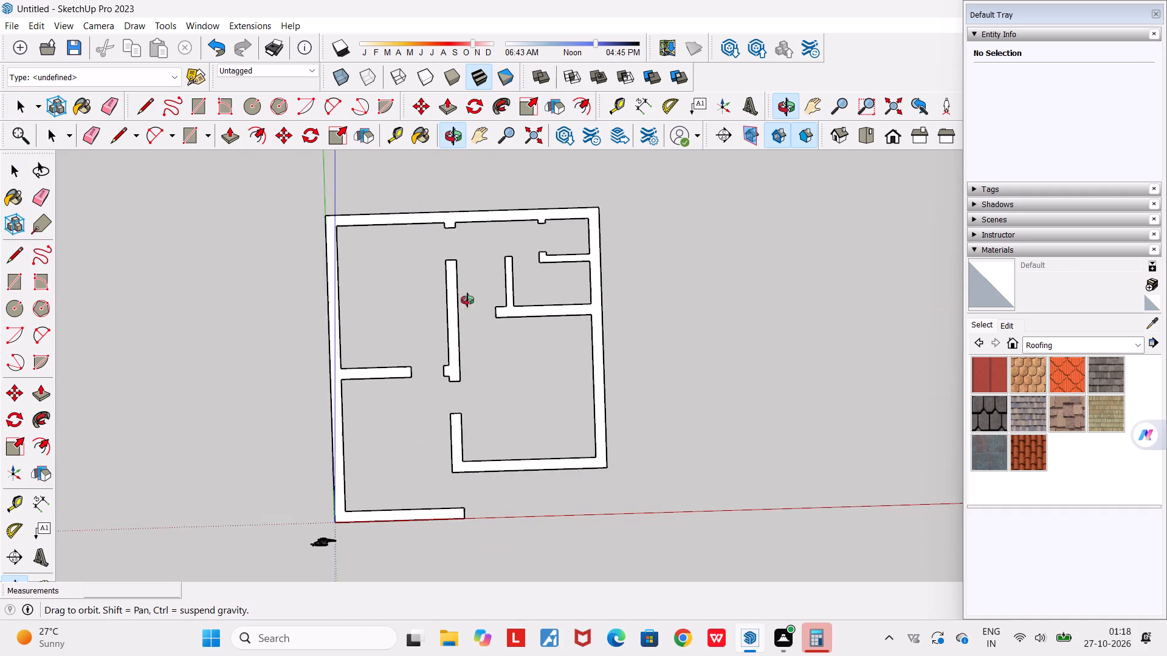
pyautogui.moveTo(467, 300); pyautogui.dragTo(455, 225, button='middle')
pyautogui.scroll(-5, 455, 225)
pyautogui.moveTo(529, 363); pyautogui.dragTo(492, 132, button='middle')
pyautogui.scroll(-5, 489, 132)
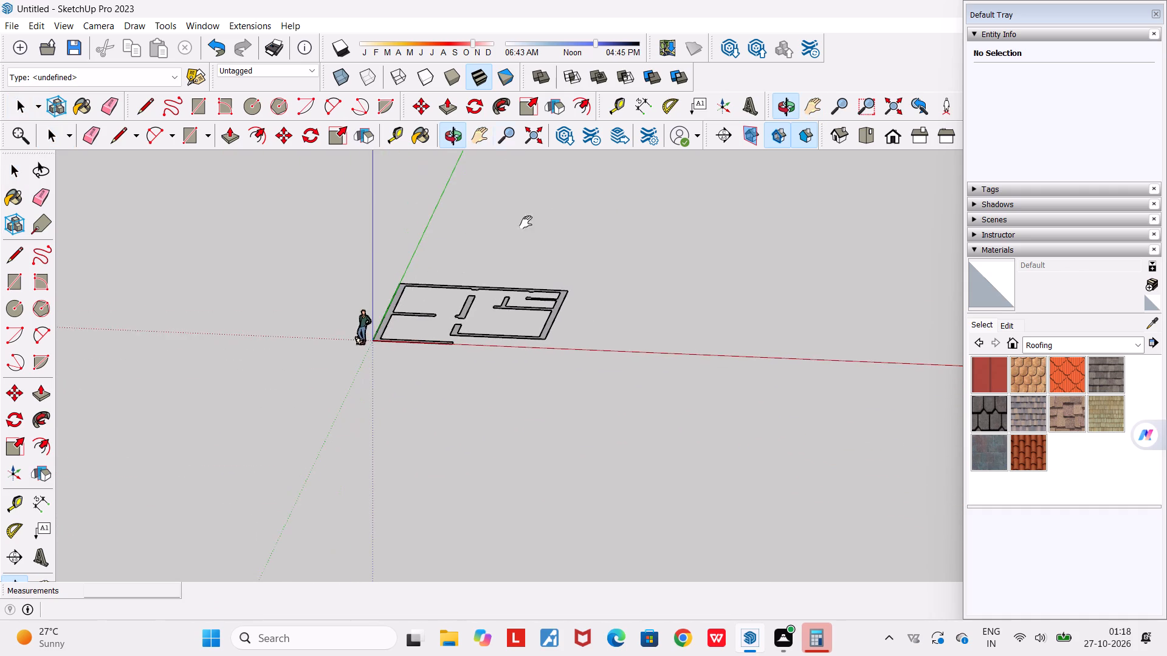
pyautogui.scroll(-1, 537, 433)
pyautogui.moveTo(534, 425); pyautogui.dragTo(510, 157, button='middle')
pyautogui.scroll(4, 506, 315)
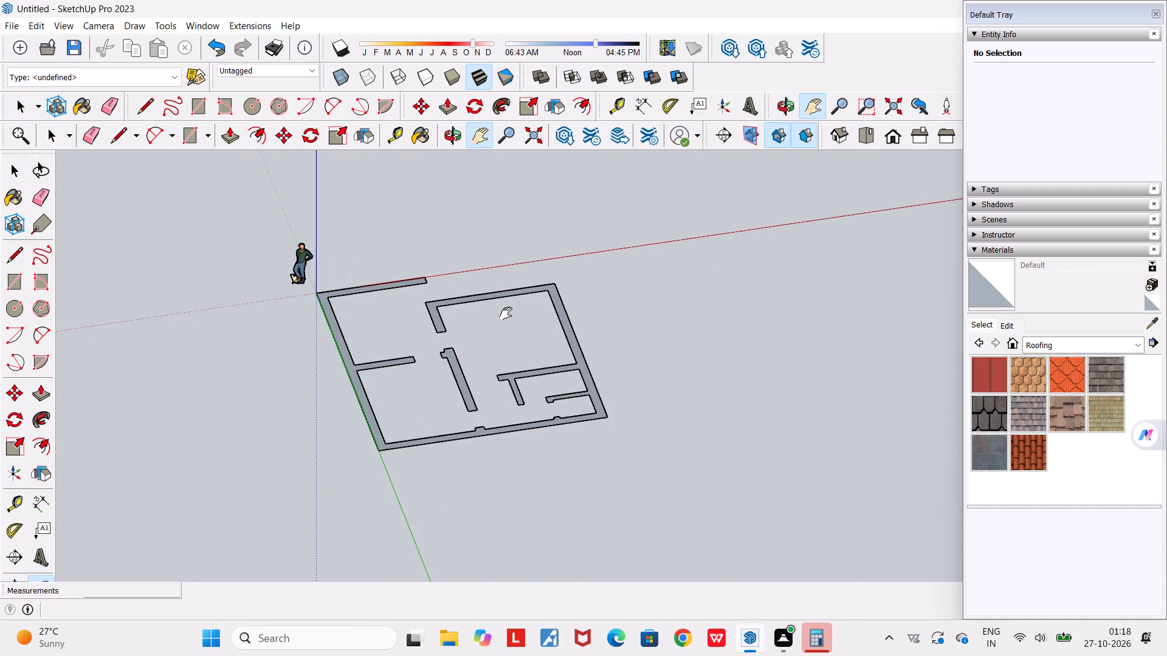
pyautogui.moveTo(504, 310); pyautogui.dragTo(500, 179, button='middle')
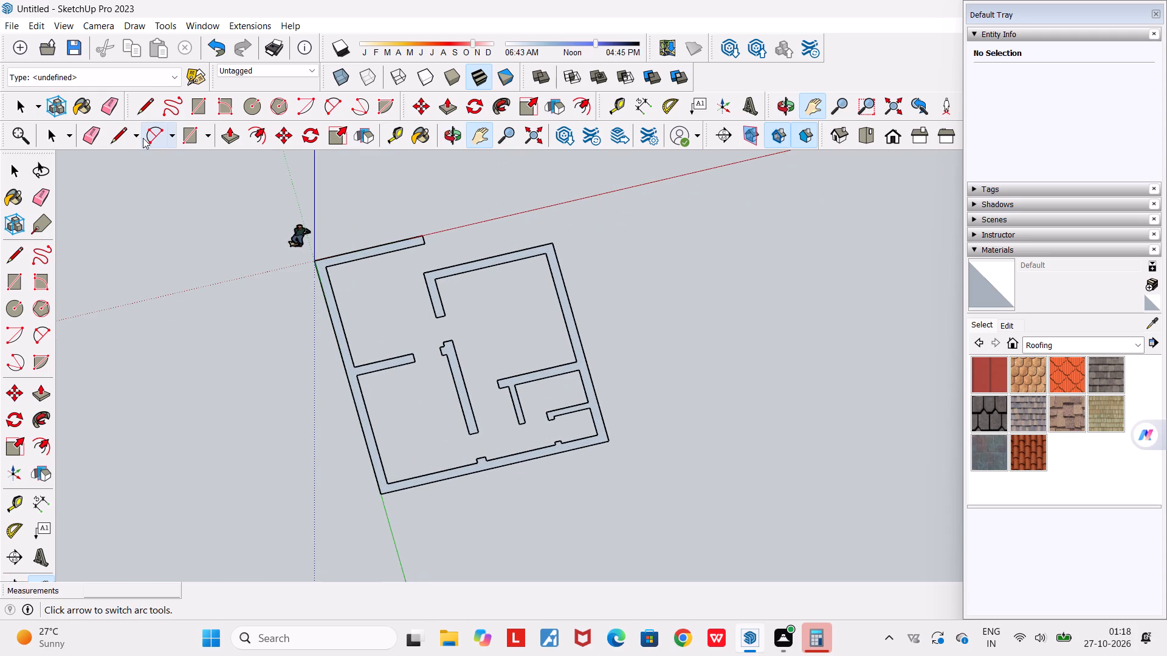
# Draw an 8600 by 7600 mm rectangle over the whole plan from the origin corner to the opposite outer corner, and return to top view.
pyautogui.click(181, 131)
pyautogui.click(315, 259)
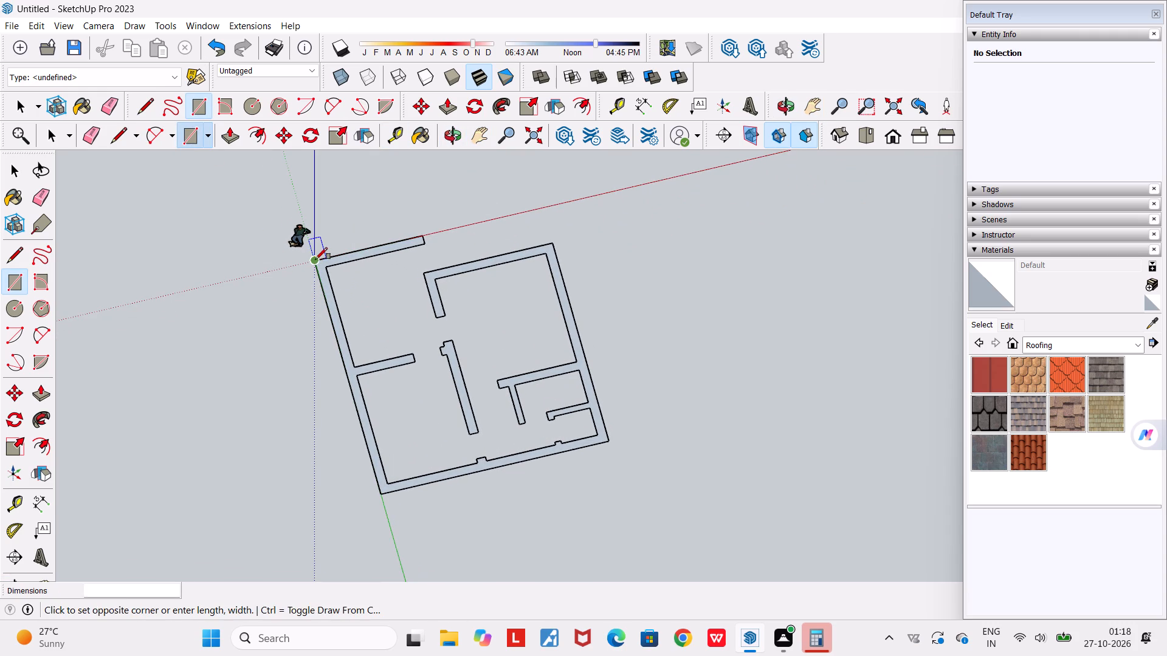
pyautogui.click(612, 442)
pyautogui.moveTo(557, 261); pyautogui.dragTo(632, 590, button='middle')
pyautogui.moveTo(574, 348); pyautogui.dragTo(538, 510, button='middle')
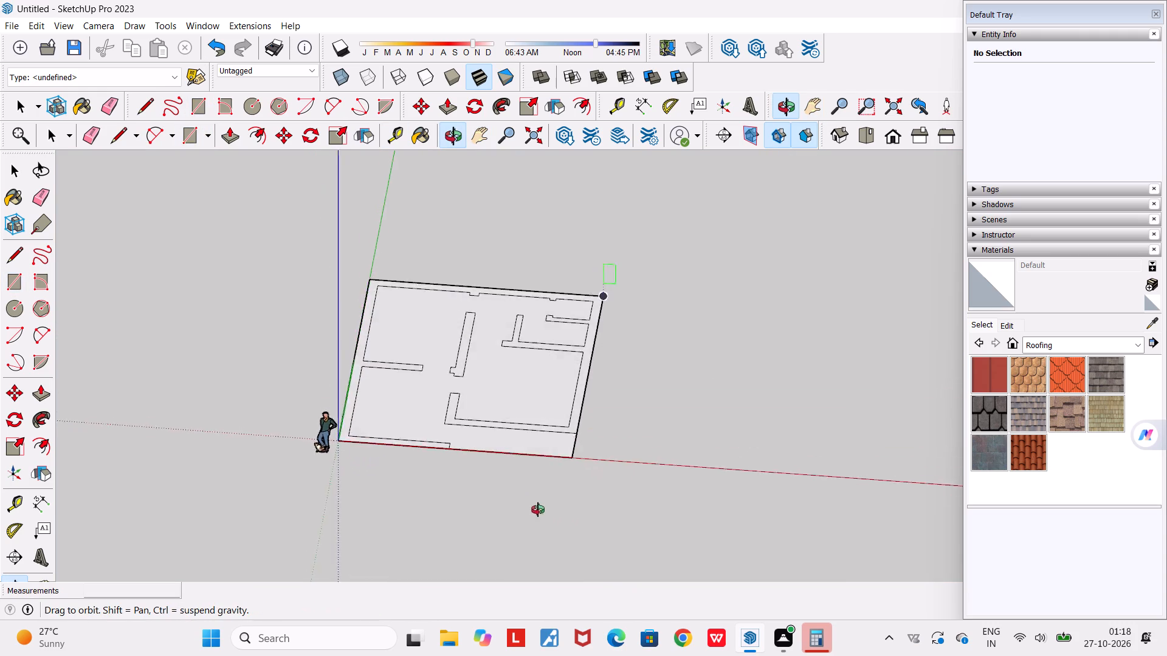
pyautogui.moveTo(538, 510); pyautogui.dragTo(236, 446, button='middle')
pyautogui.scroll(6, 593, 297)
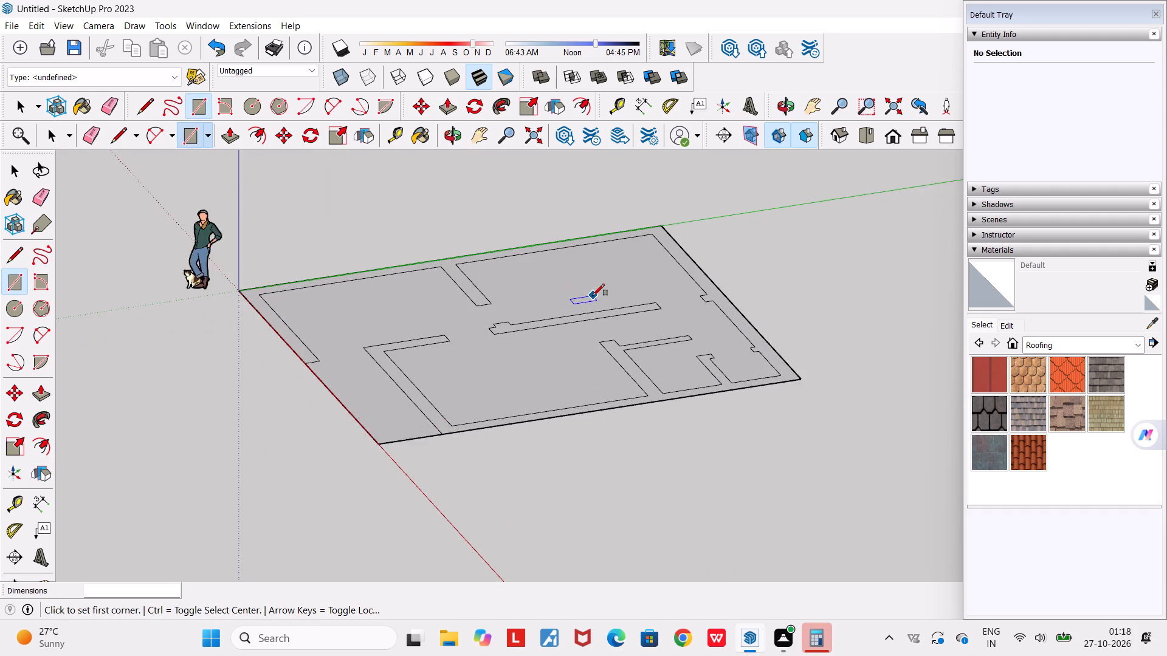
pyautogui.click(872, 136)
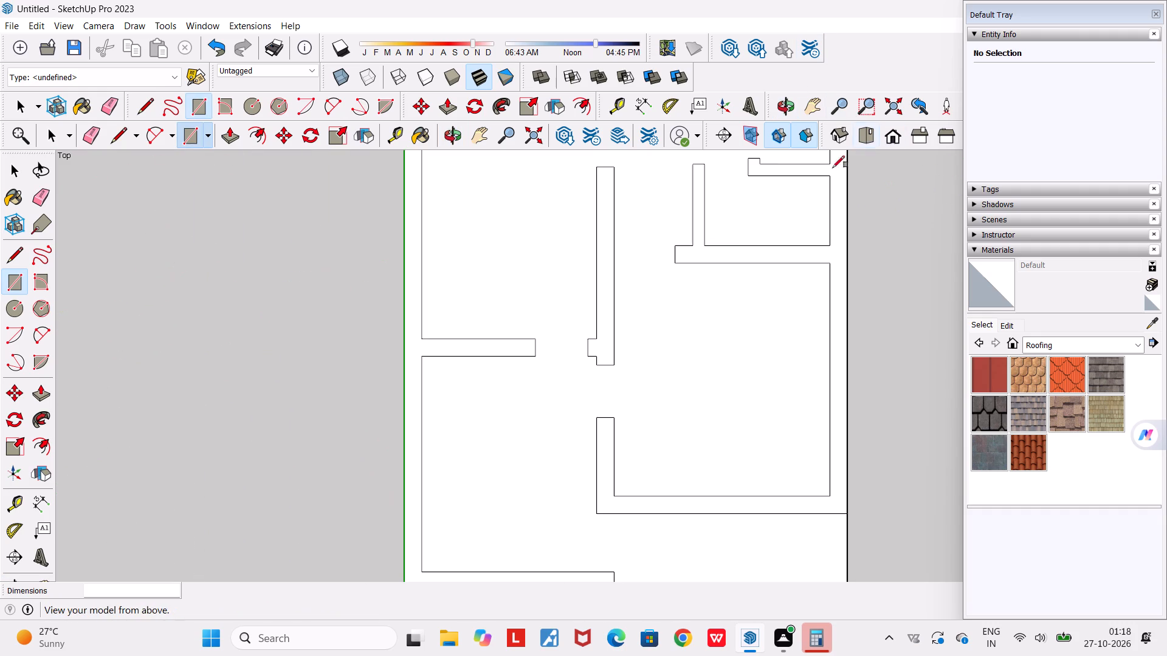
pyautogui.scroll(-10, 722, 246)
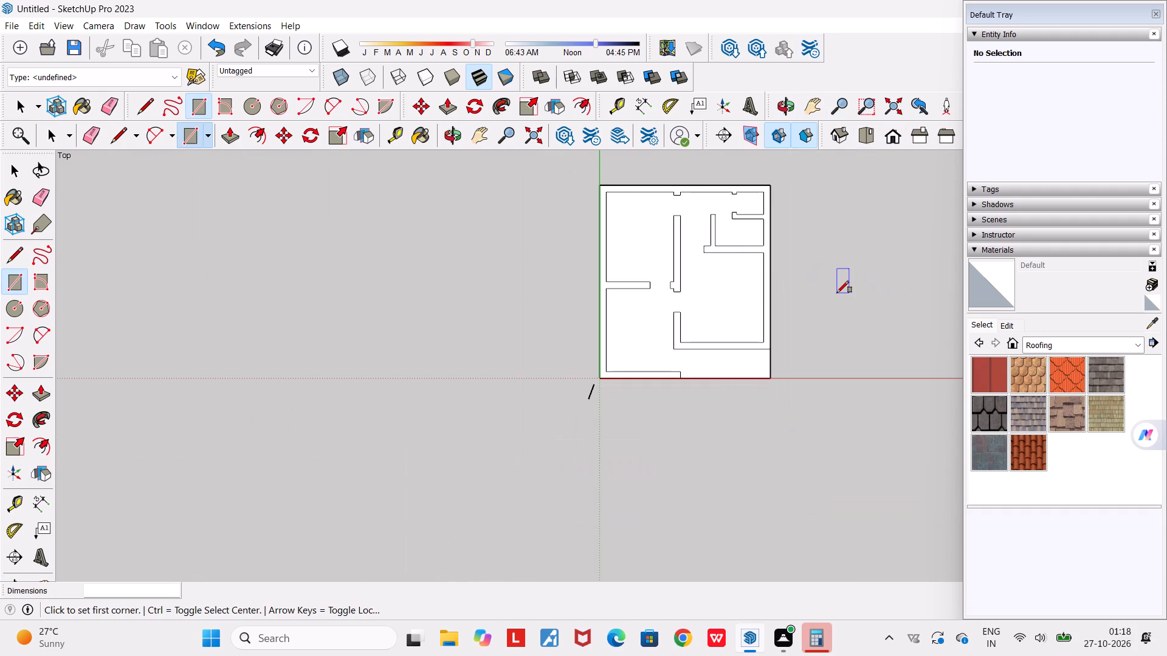
pyautogui.press('space')
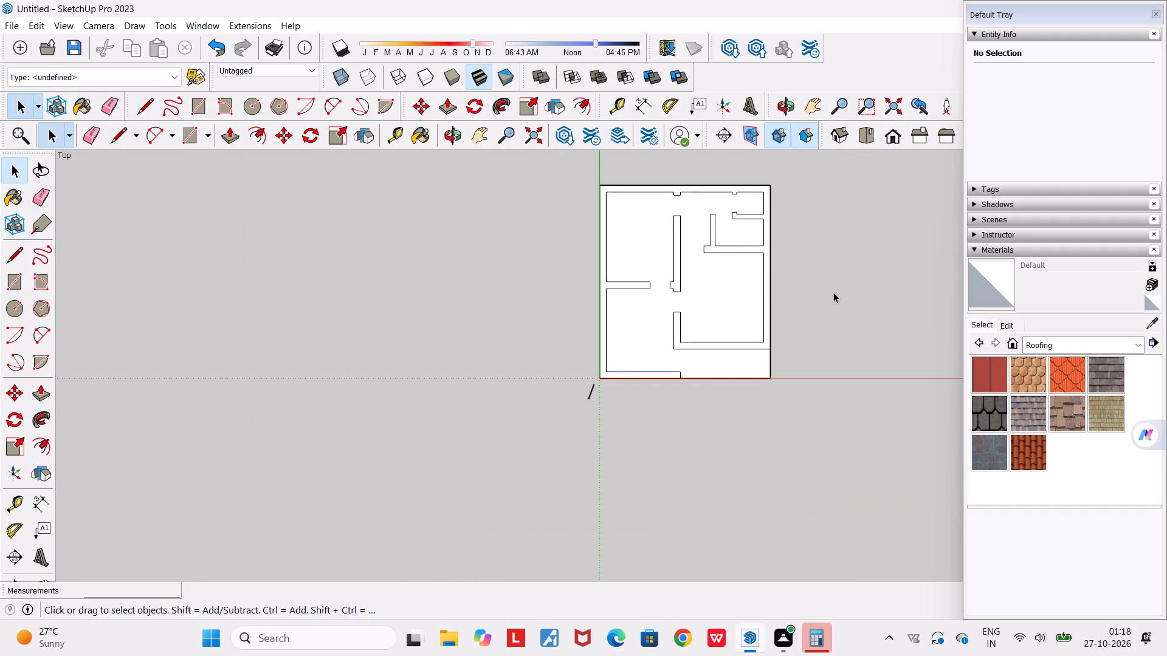
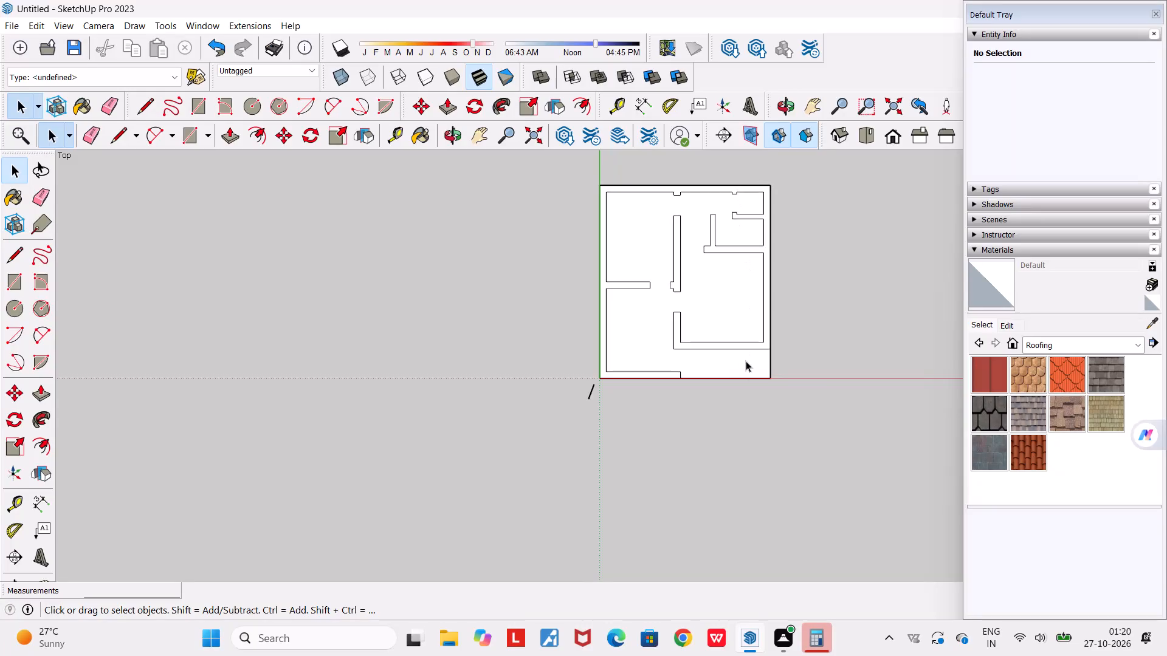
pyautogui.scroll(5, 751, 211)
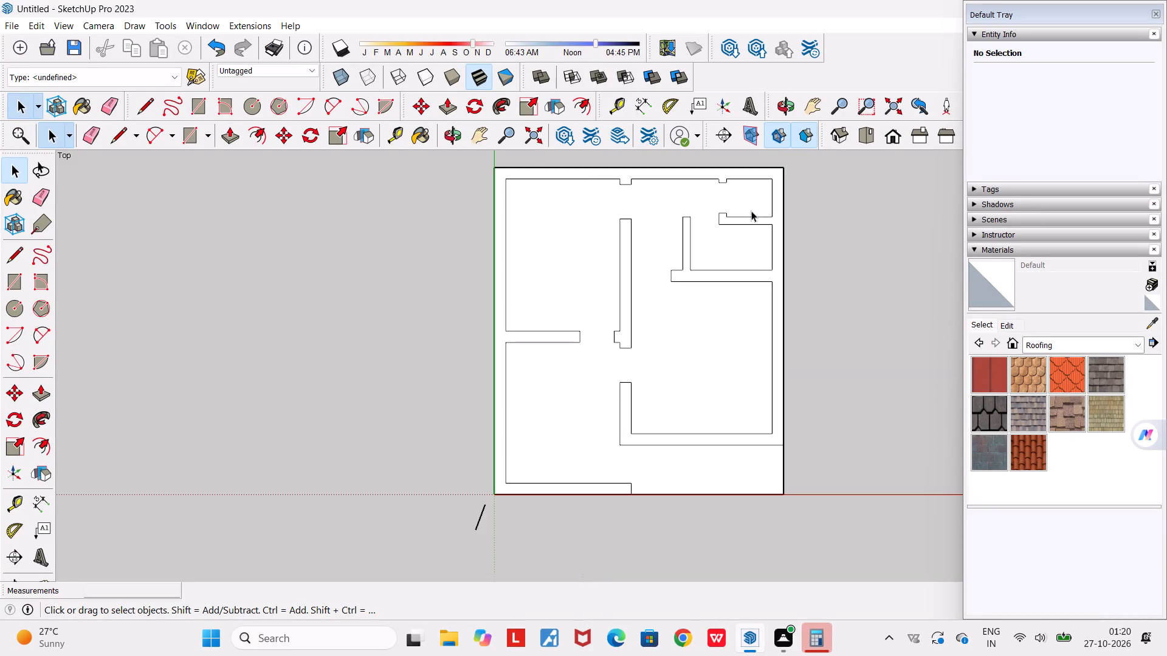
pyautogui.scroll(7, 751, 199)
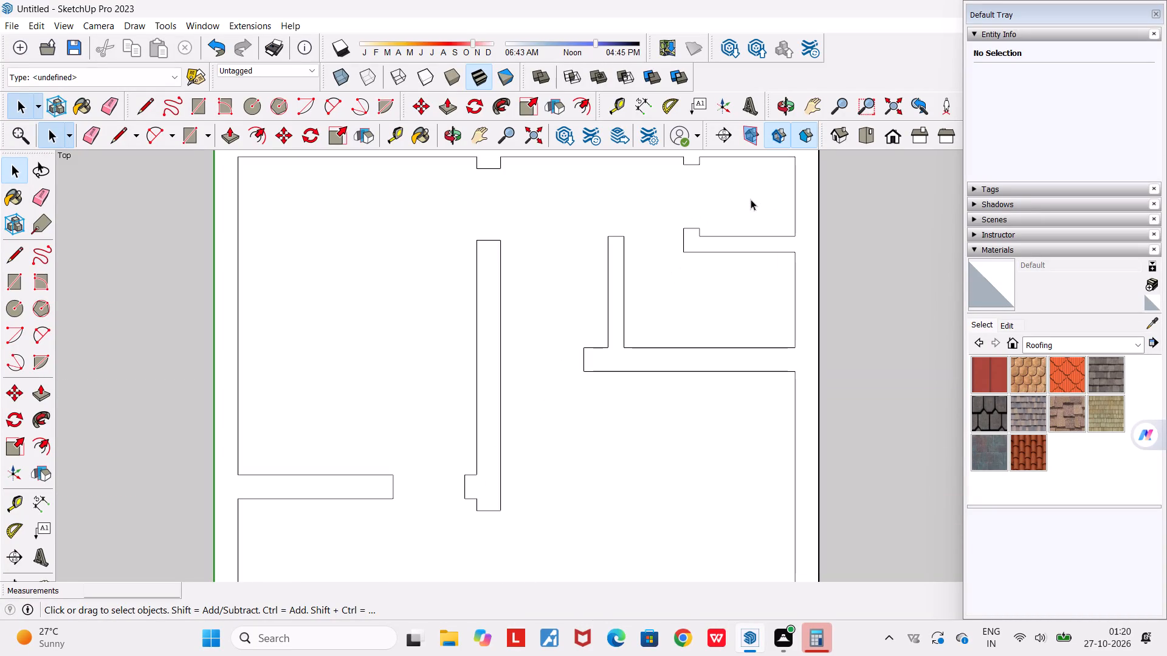
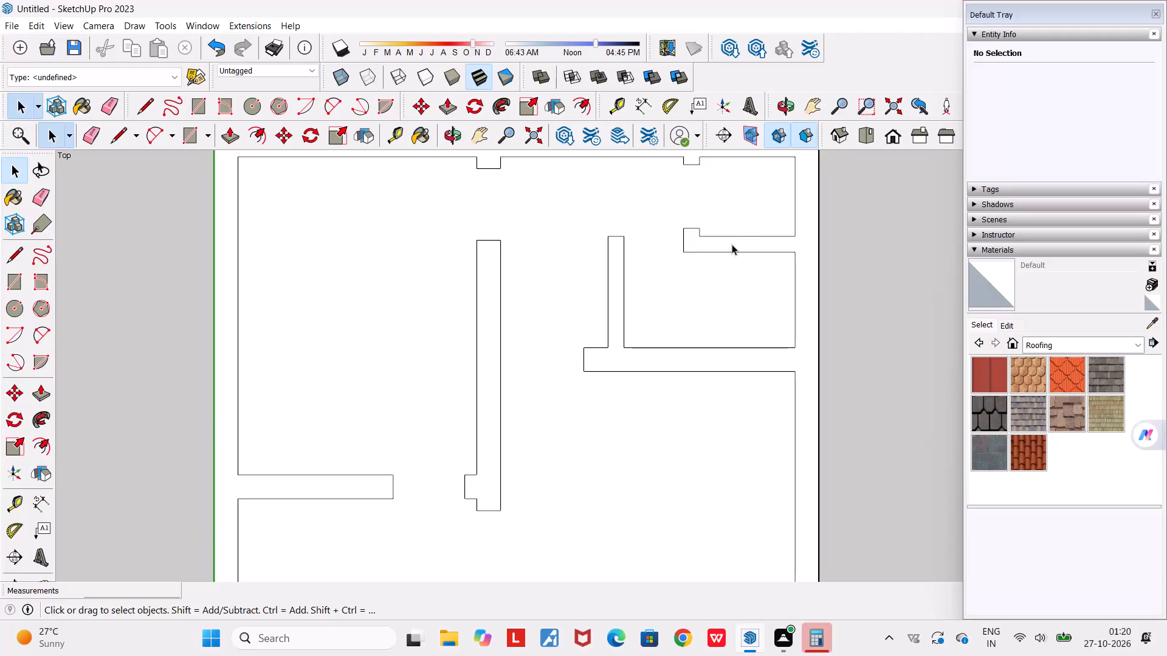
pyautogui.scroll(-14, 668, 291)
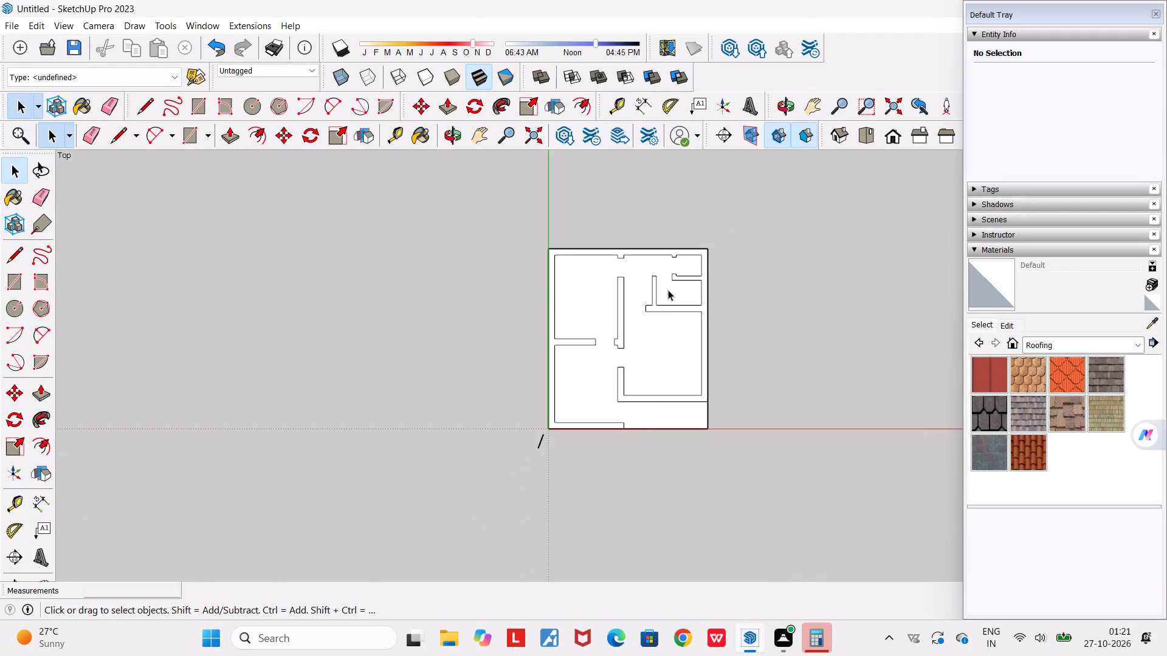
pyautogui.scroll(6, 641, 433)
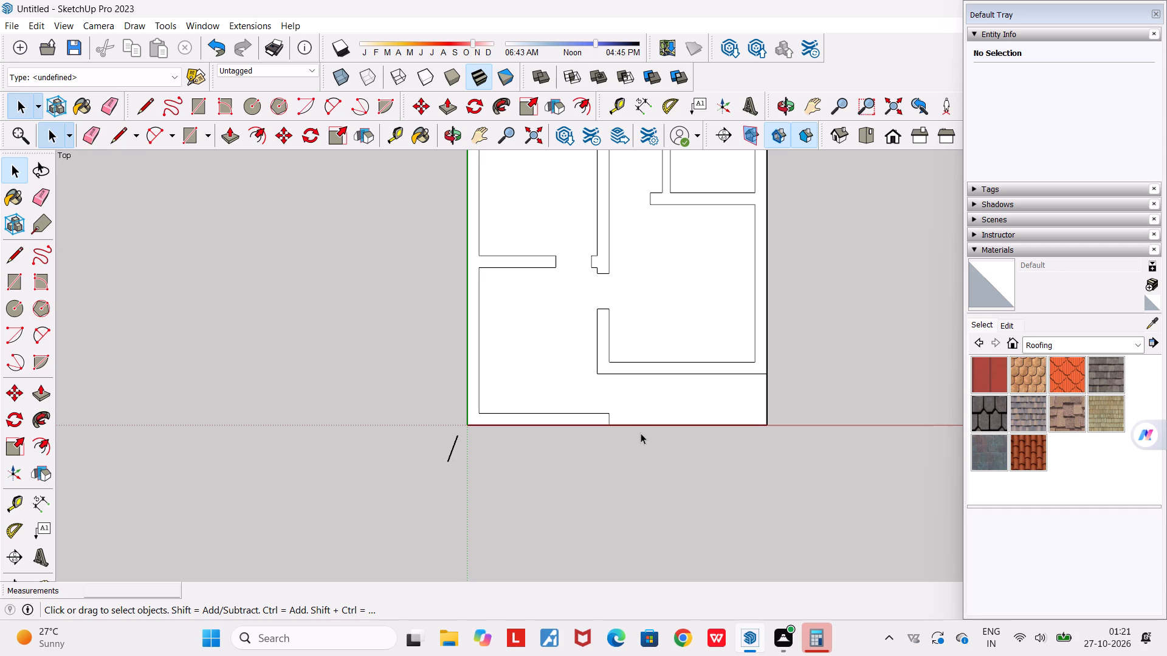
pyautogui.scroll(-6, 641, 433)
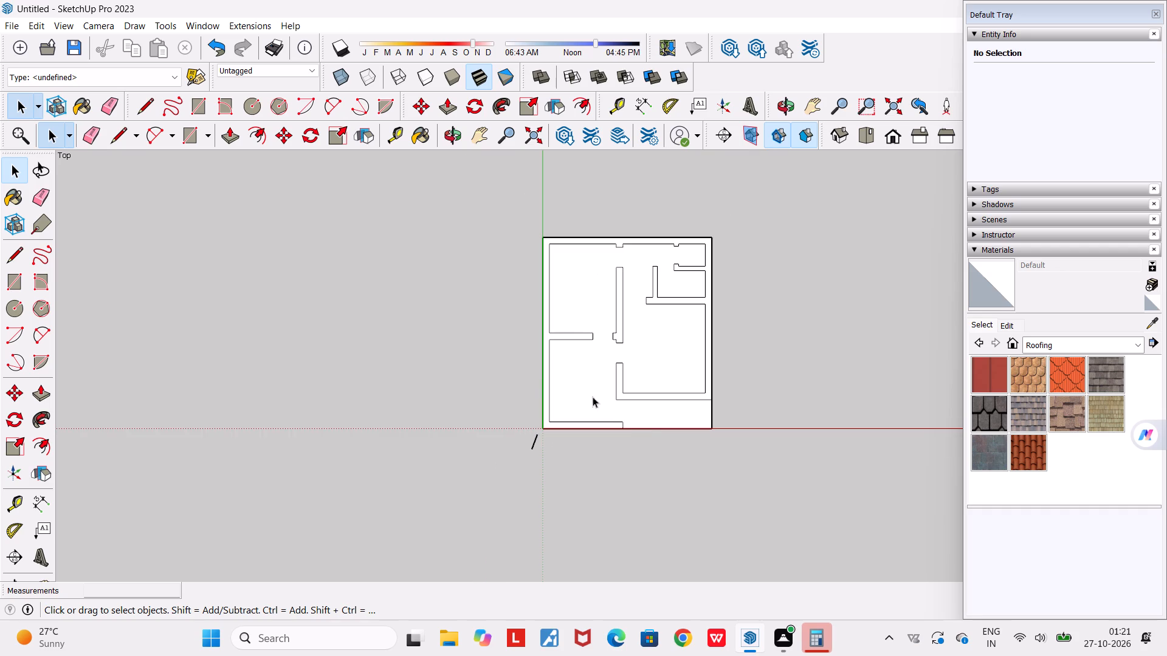
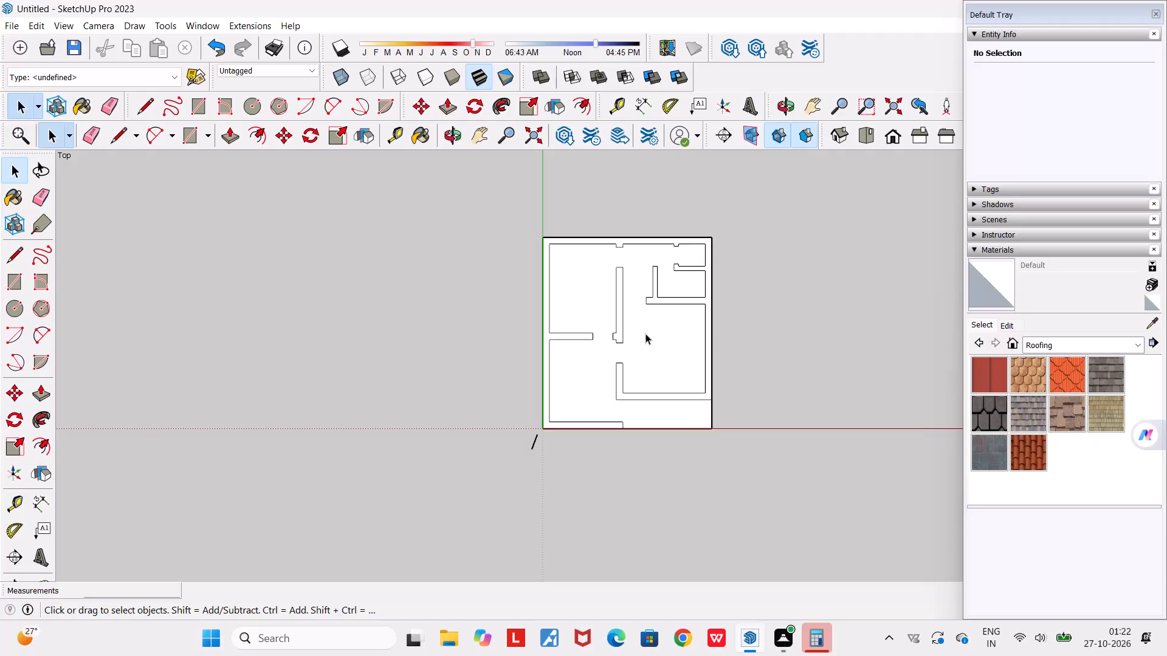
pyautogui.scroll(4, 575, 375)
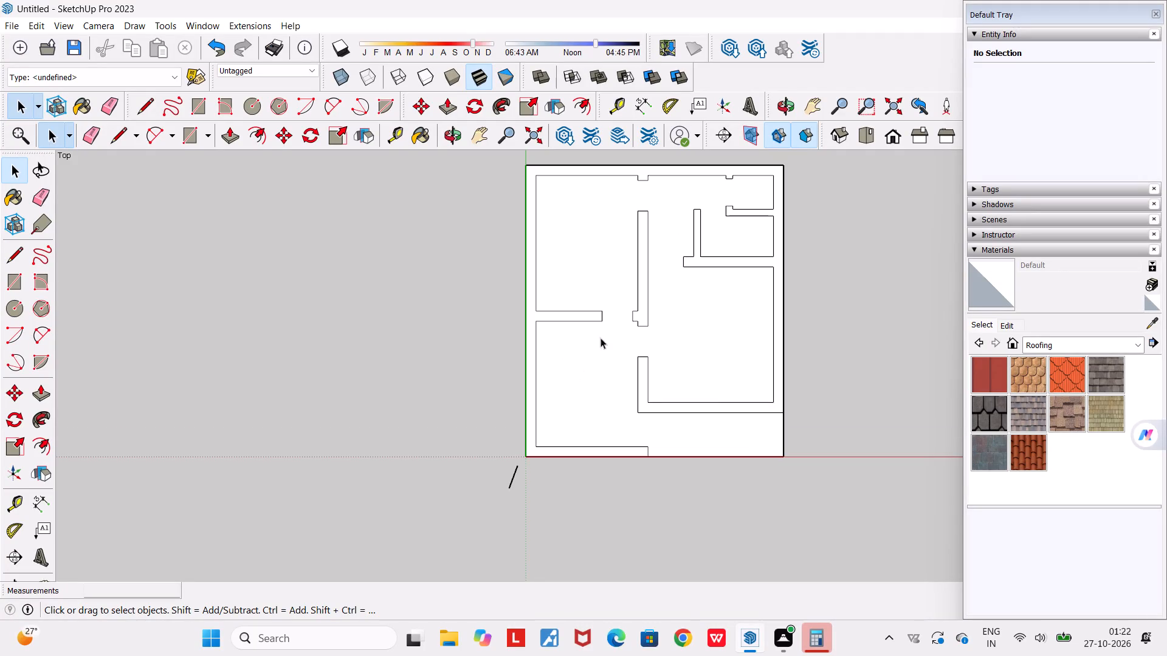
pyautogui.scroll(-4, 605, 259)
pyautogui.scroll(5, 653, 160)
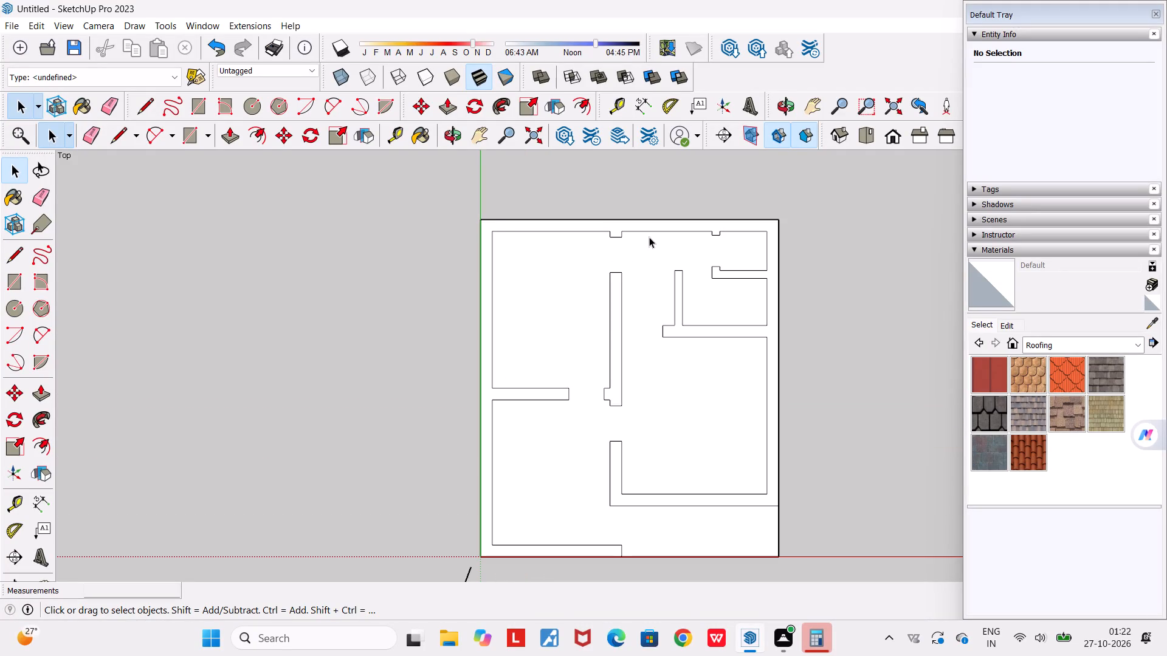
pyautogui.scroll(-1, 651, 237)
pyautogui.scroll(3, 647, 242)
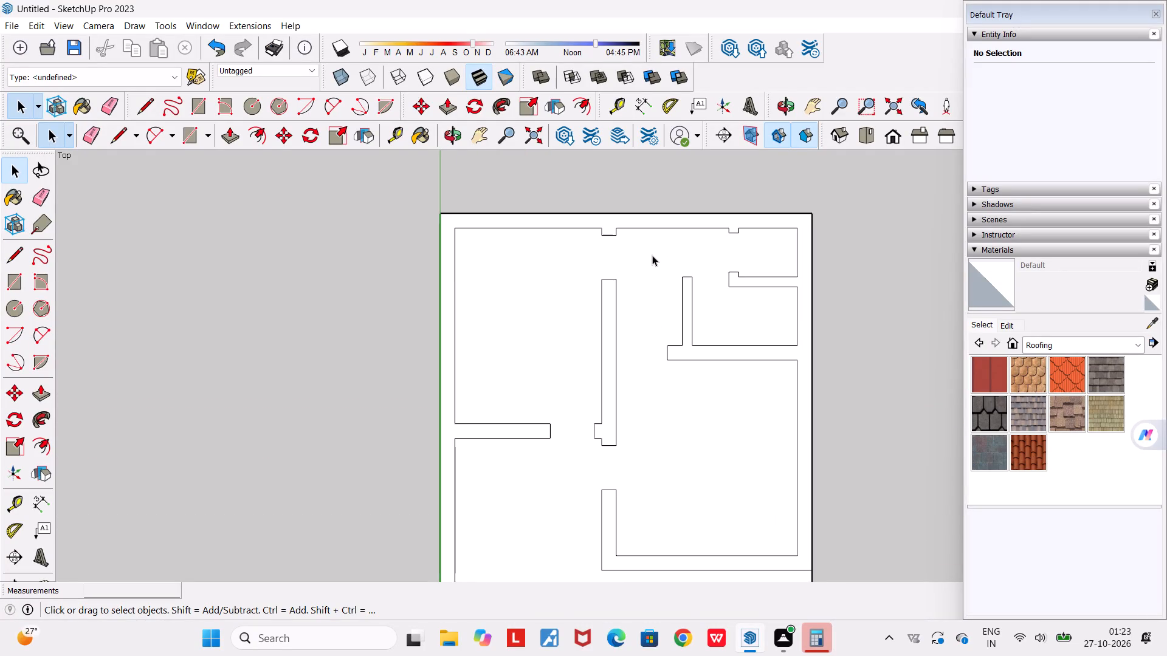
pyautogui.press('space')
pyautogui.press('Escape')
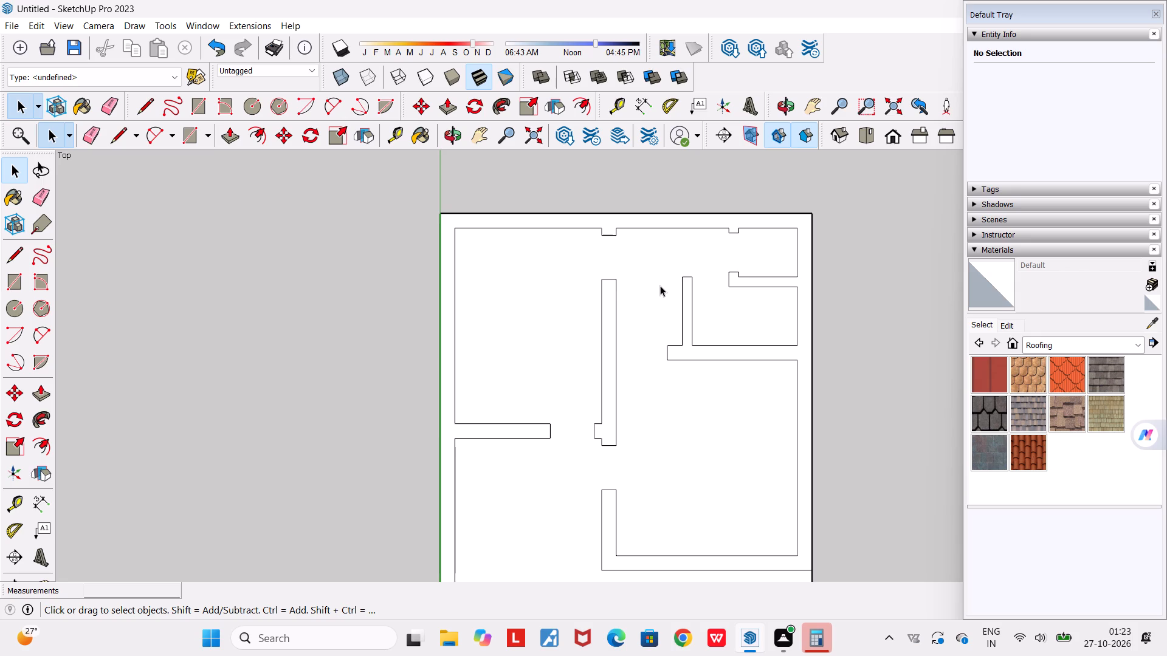
# Set the face style to Shaded.
pyautogui.click(445, 108)
pyautogui.scroll(3, 444, 273)
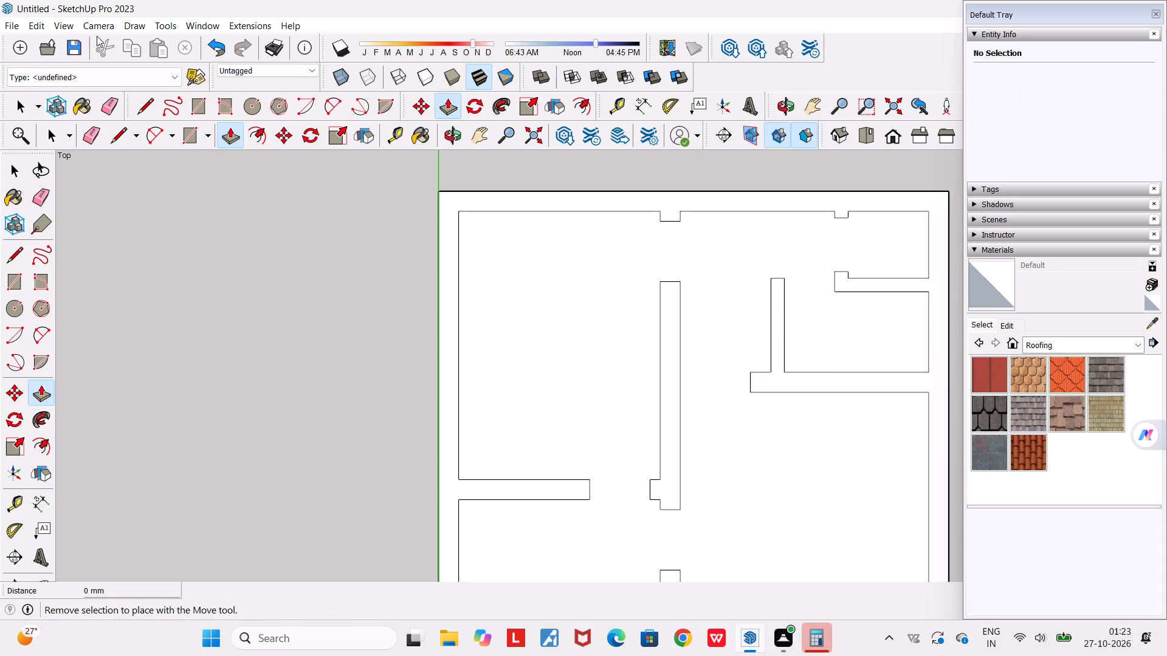
pyautogui.click(64, 27)
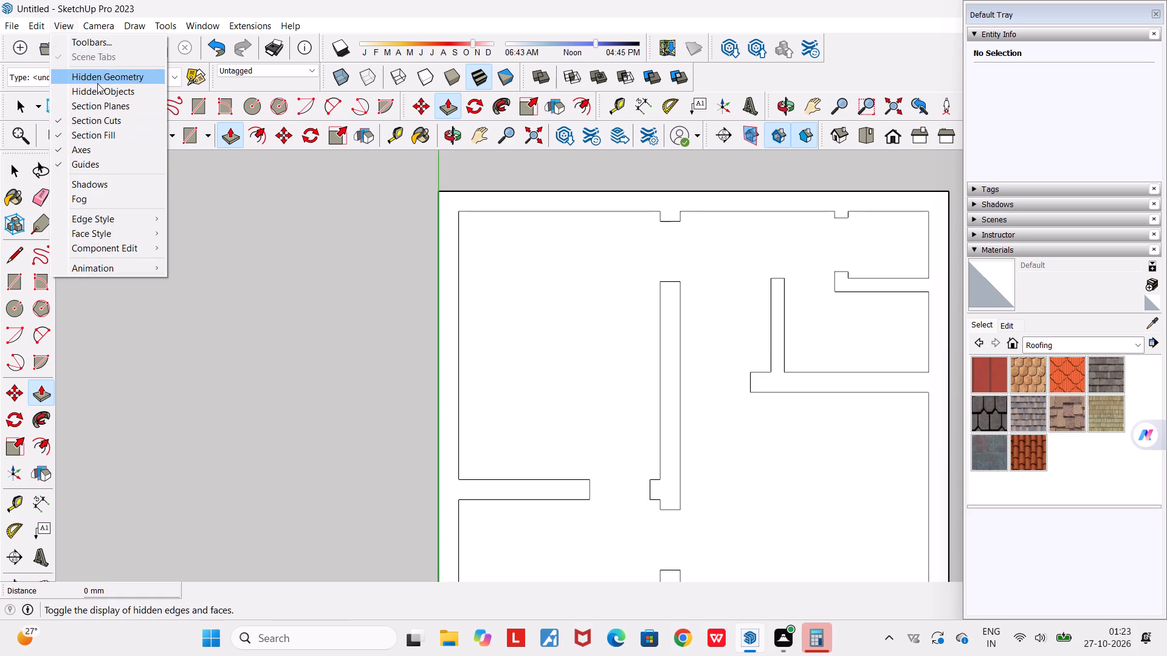
pyautogui.click(98, 226)
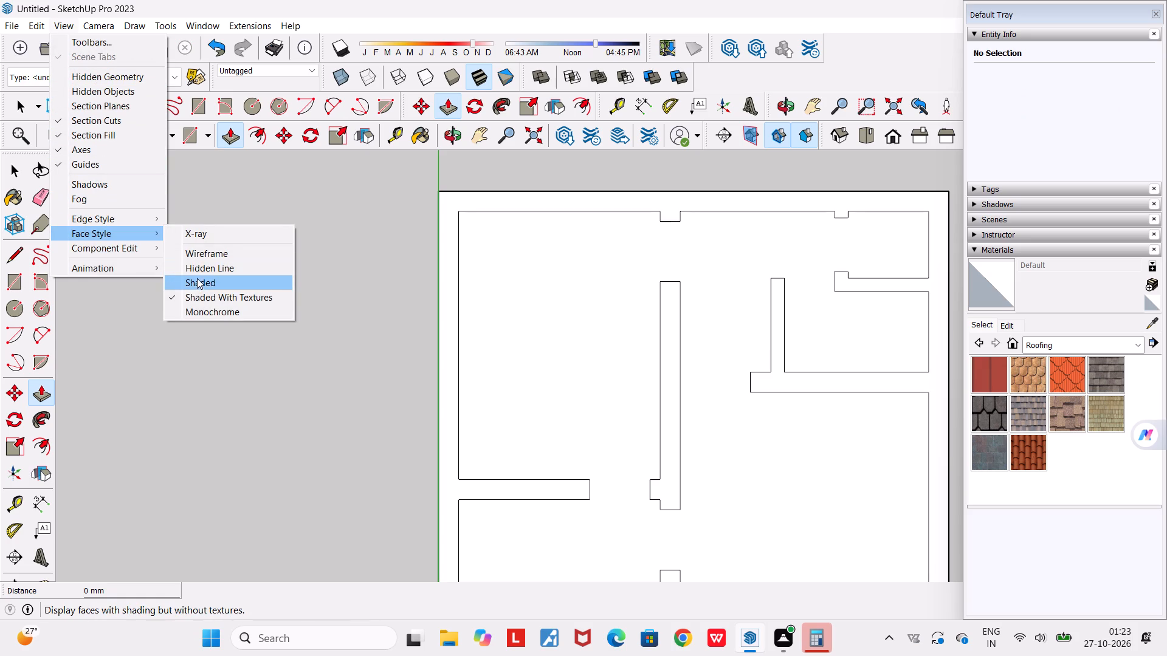
pyautogui.click(204, 280)
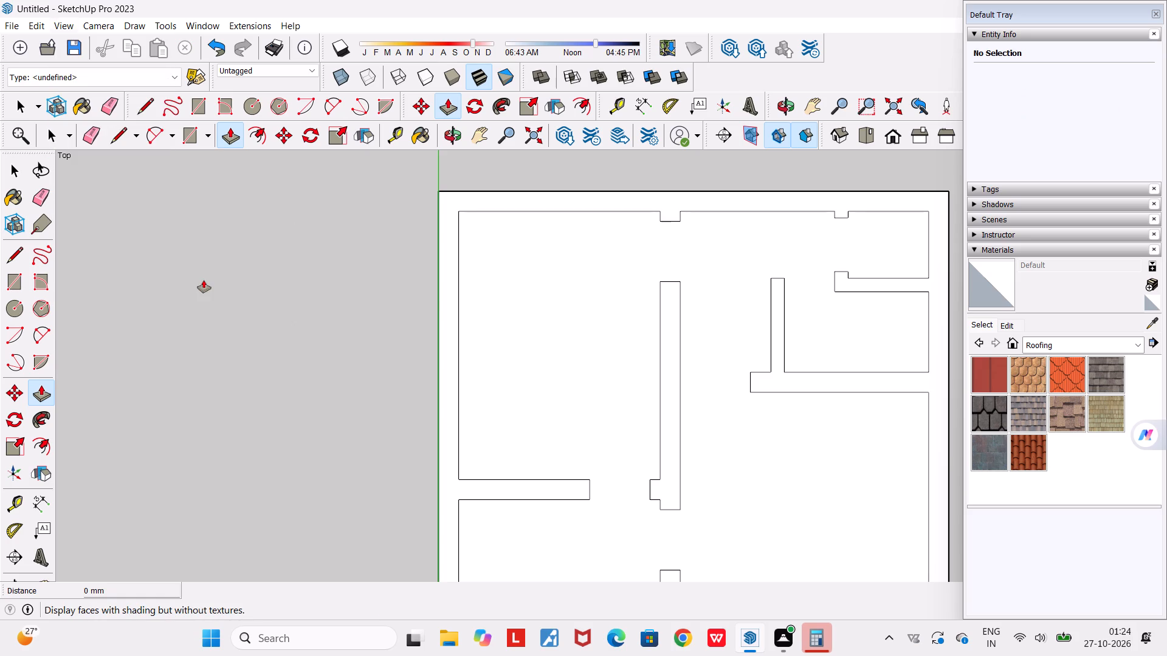
# Push/Pull the connected outer and inner wall face up to a height of 3000 mm.
pyautogui.click(447, 270)
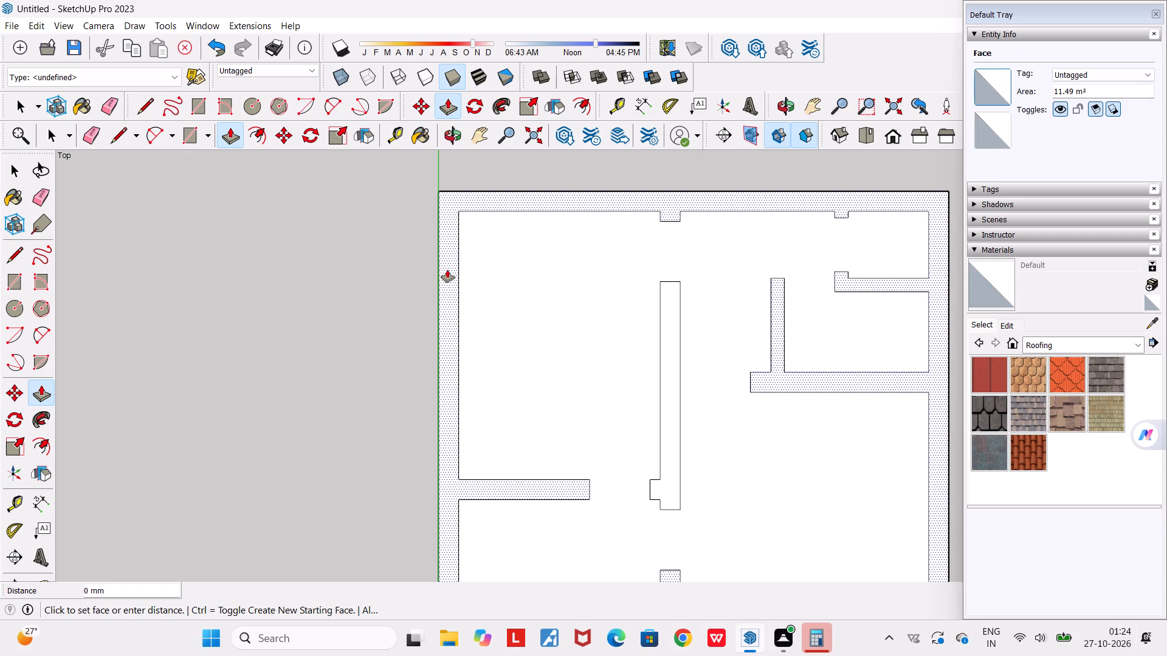
pyautogui.moveTo(384, 252); pyautogui.dragTo(371, 168, button='middle')
pyautogui.scroll(-5, 371, 168)
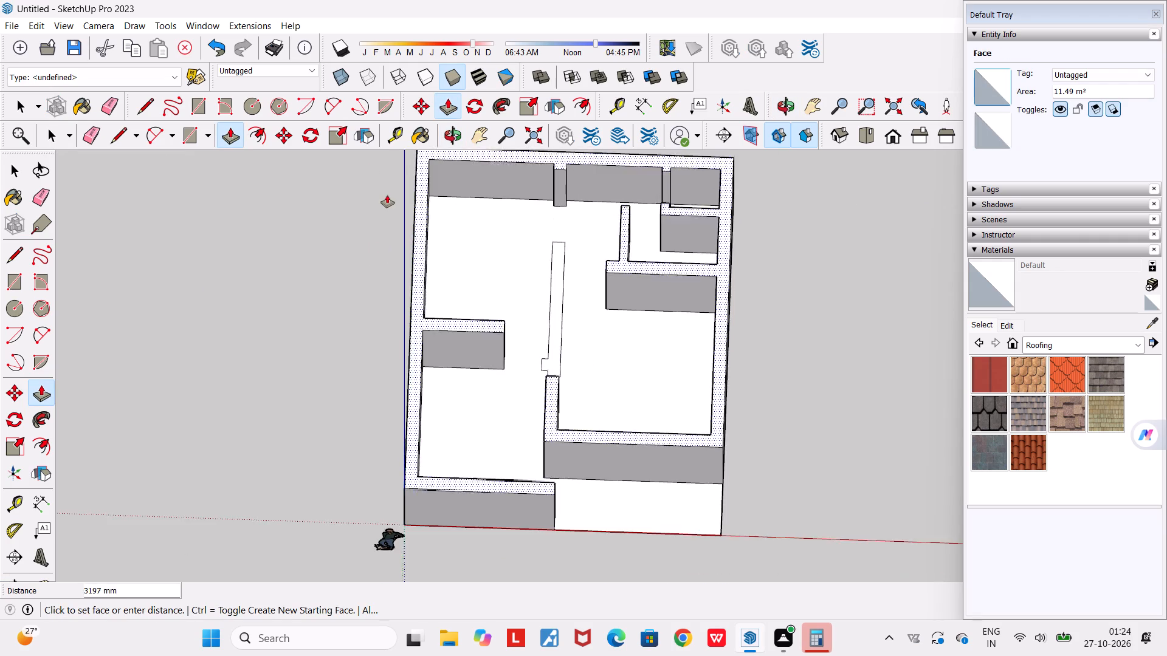
pyautogui.scroll(-5, 387, 195)
pyautogui.write('3000')
pyautogui.press('Return')
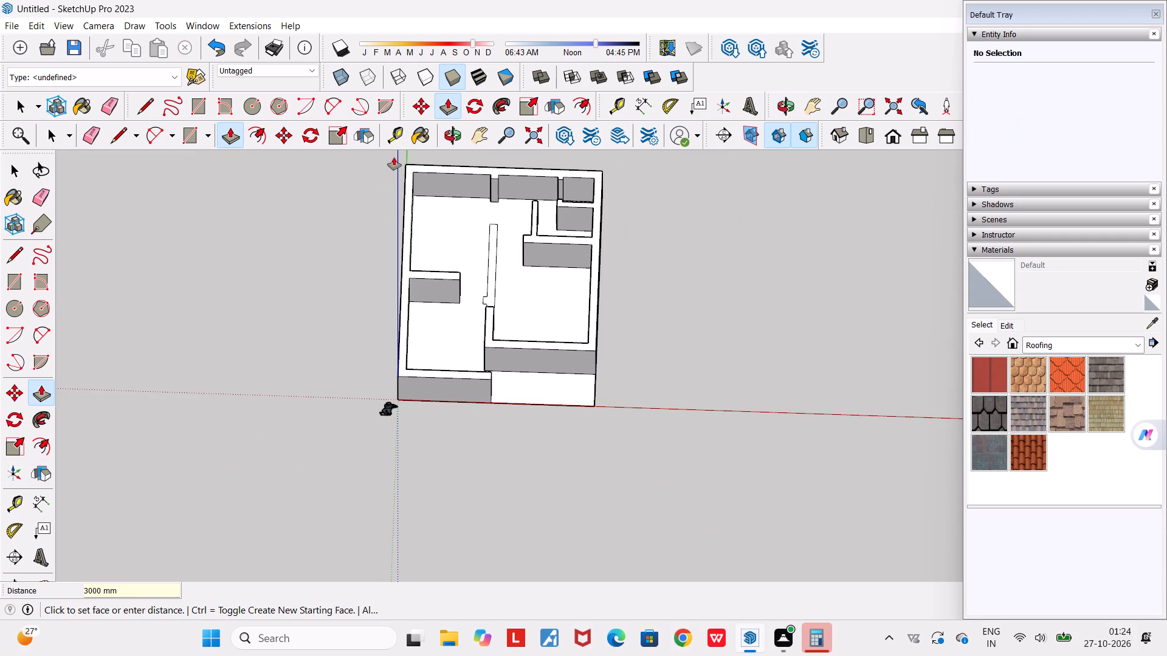
# Push/Pull the remaining freestanding central wall by the same 3000 mm height.
pyautogui.scroll(7, 490, 281)
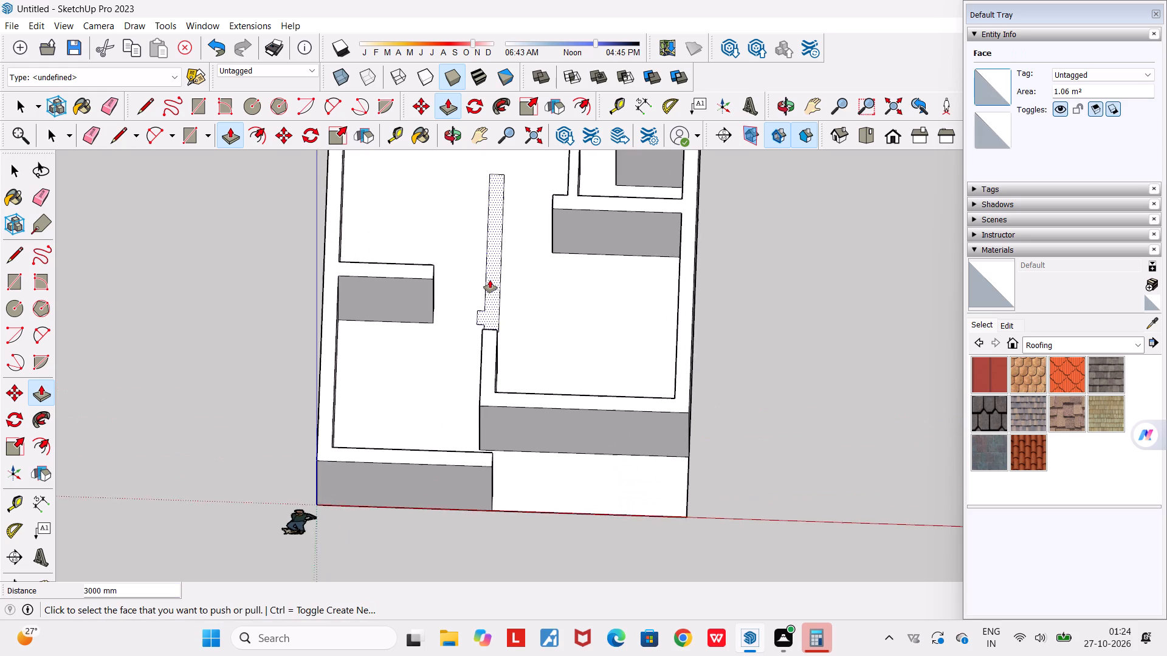
pyautogui.scroll(2, 490, 280)
pyautogui.doubleClick(492, 271)
pyautogui.scroll(-3, 492, 271)
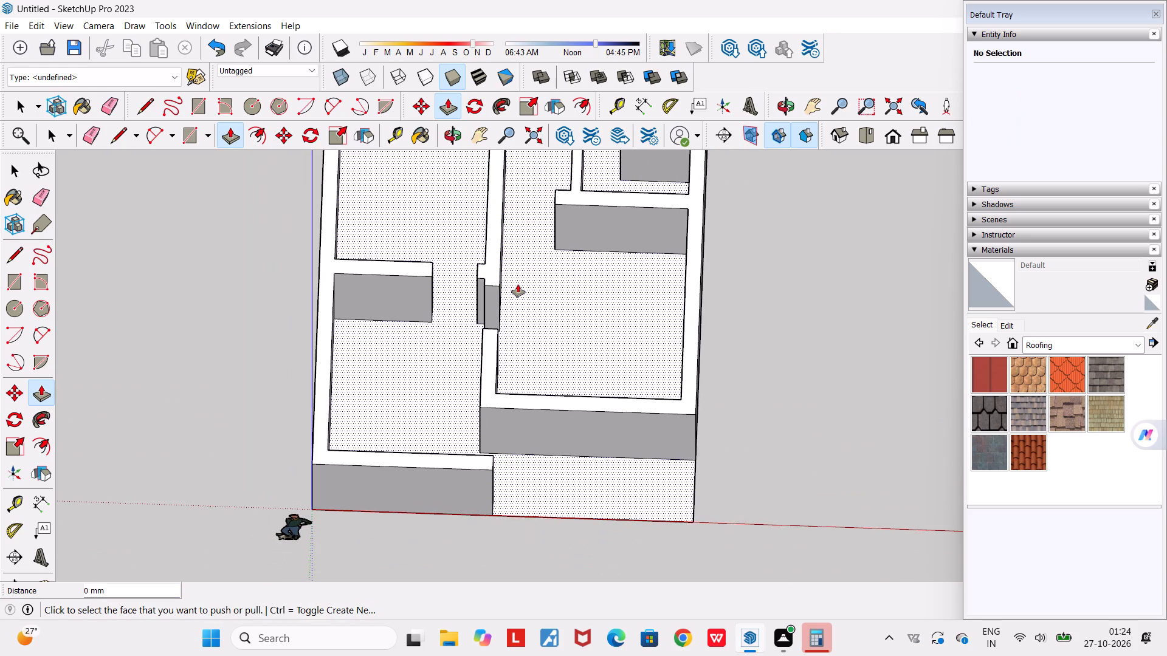
pyautogui.moveTo(516, 283); pyautogui.dragTo(133, 145, button='middle')
pyautogui.scroll(-2, 135, 143)
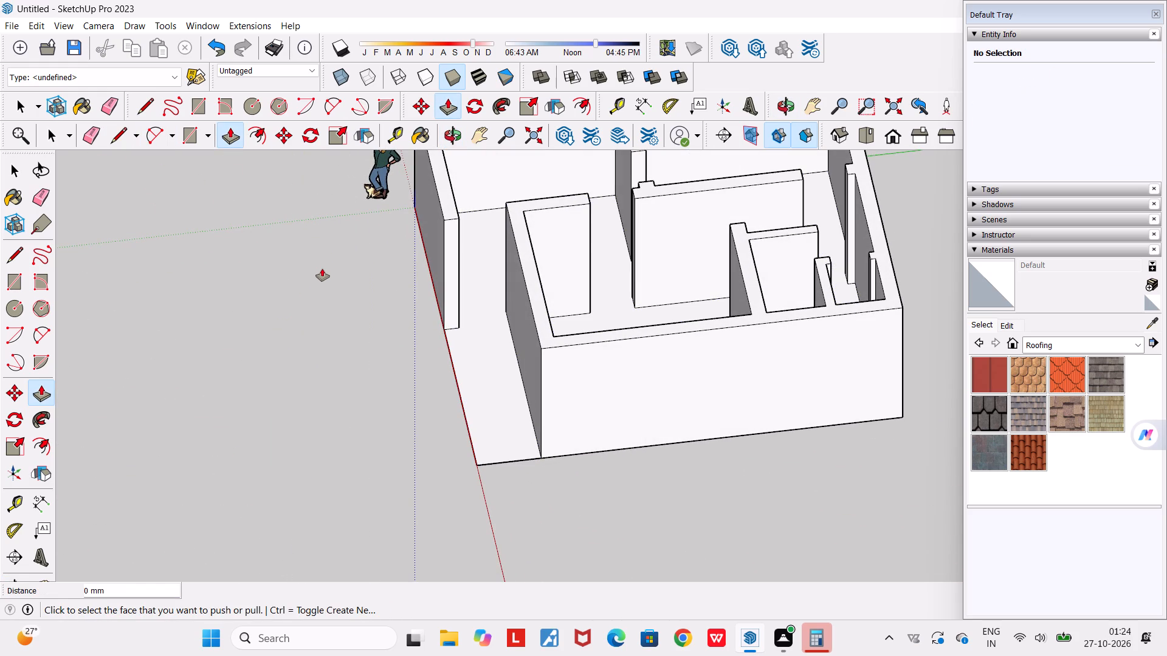
pyautogui.press('space')
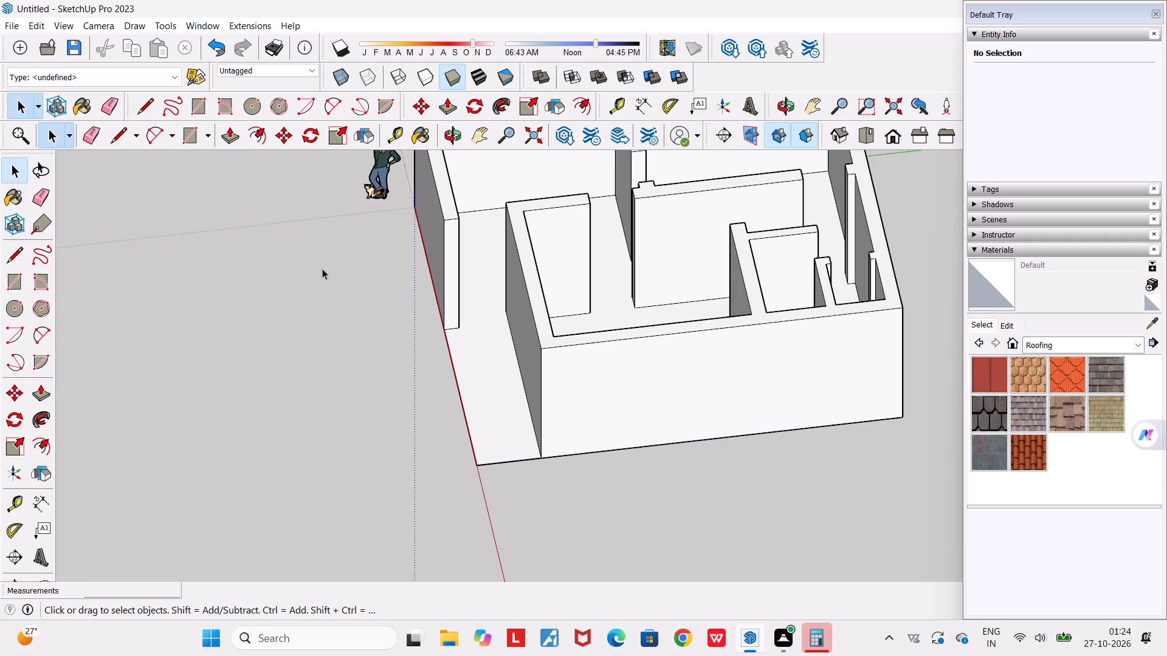
# Examine the extruded walls, their junctions and the door openings from several sides.
pyautogui.scroll(-4, 322, 268)
pyautogui.moveTo(332, 347); pyautogui.dragTo(809, 301, button='middle')
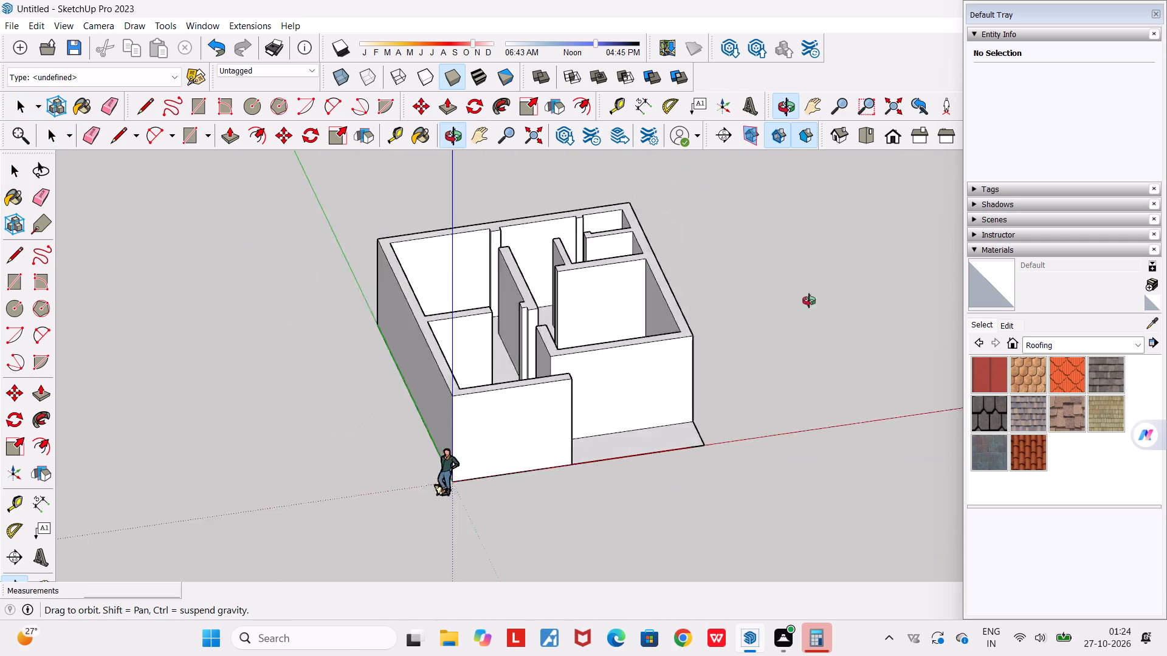
pyautogui.moveTo(809, 301); pyautogui.dragTo(929, 293, button='middle')
pyautogui.scroll(6, 545, 340)
pyautogui.scroll(5, 627, 345)
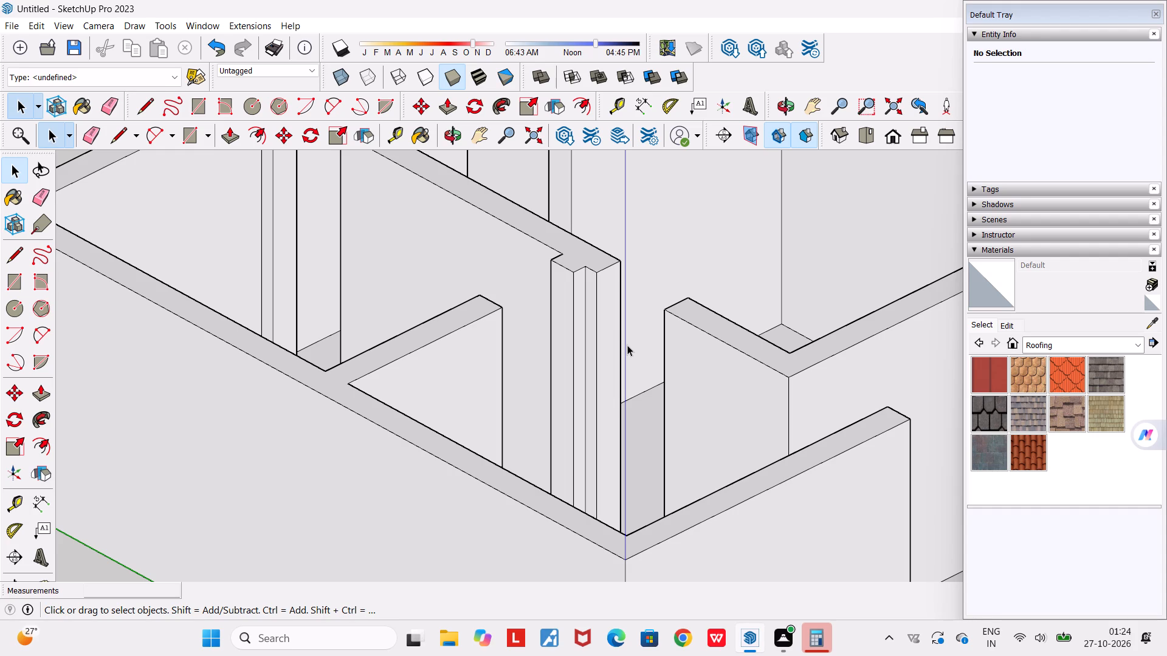
pyautogui.scroll(-3, 627, 345)
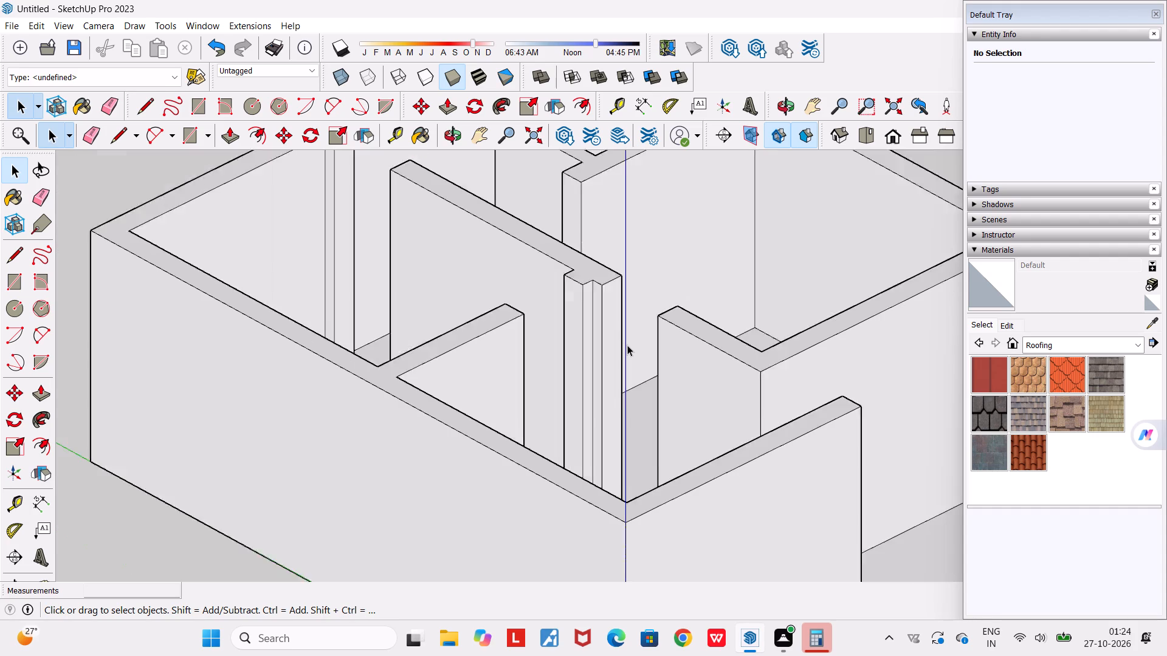
pyautogui.scroll(-6, 627, 345)
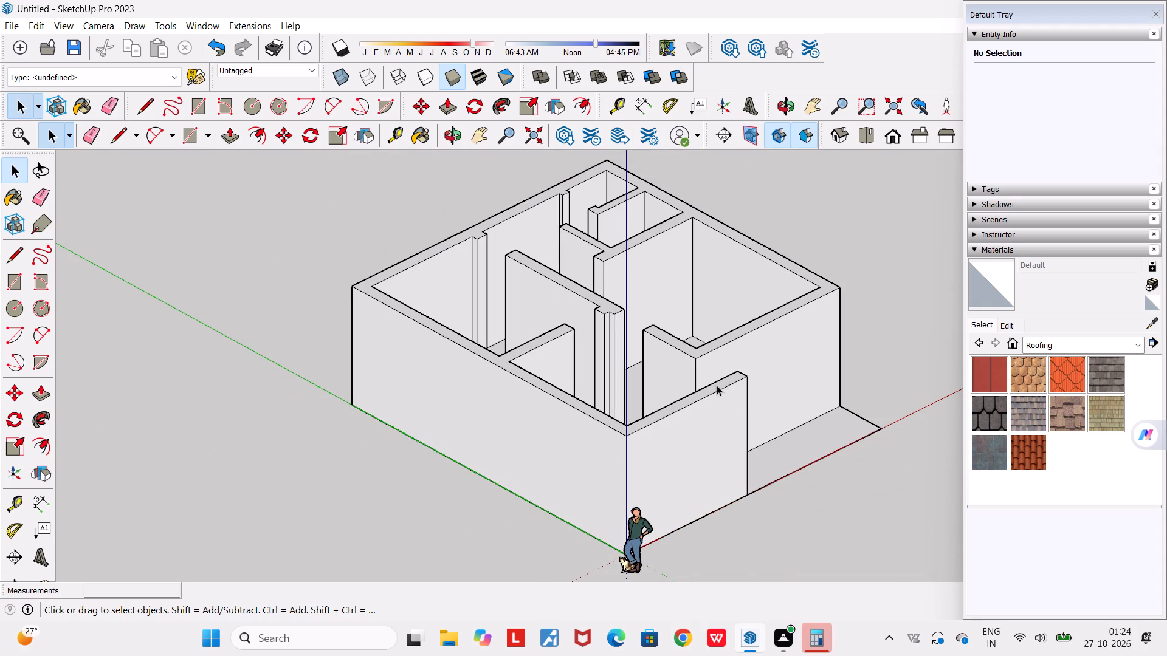
pyautogui.moveTo(690, 378); pyautogui.dragTo(227, 378, button='middle')
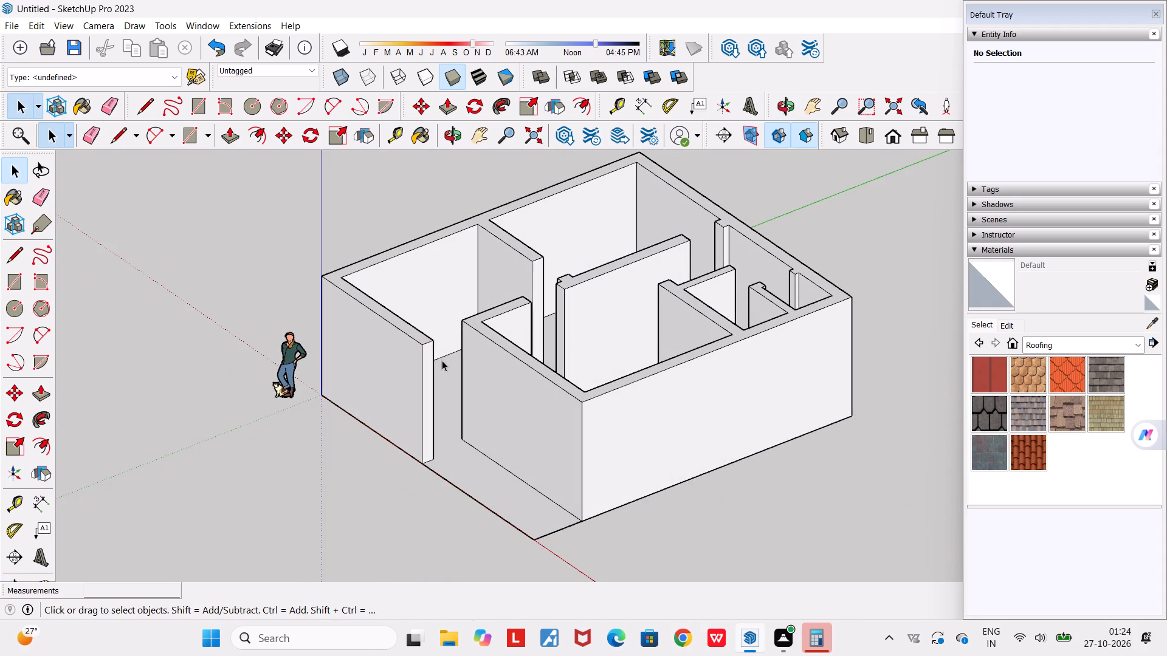
# Draw a rectangle of 1000 by 300 mm down from the top corner of the recessed front wall's outer face, beside the entrance opening.
pyautogui.scroll(4, 410, 366)
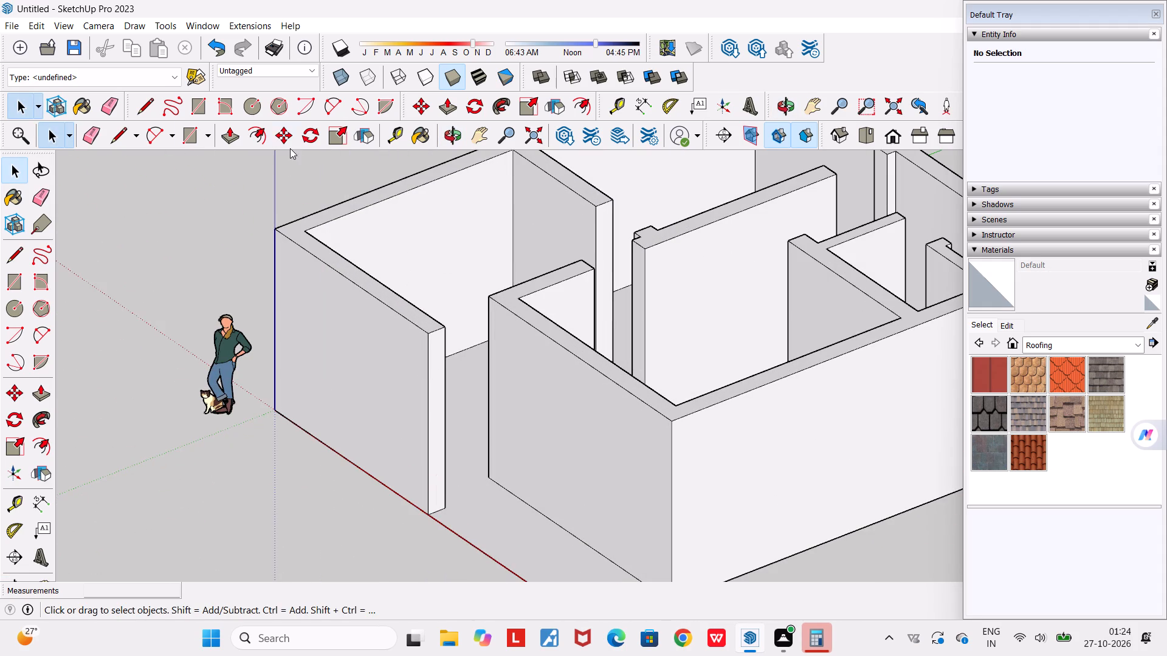
pyautogui.click(200, 137)
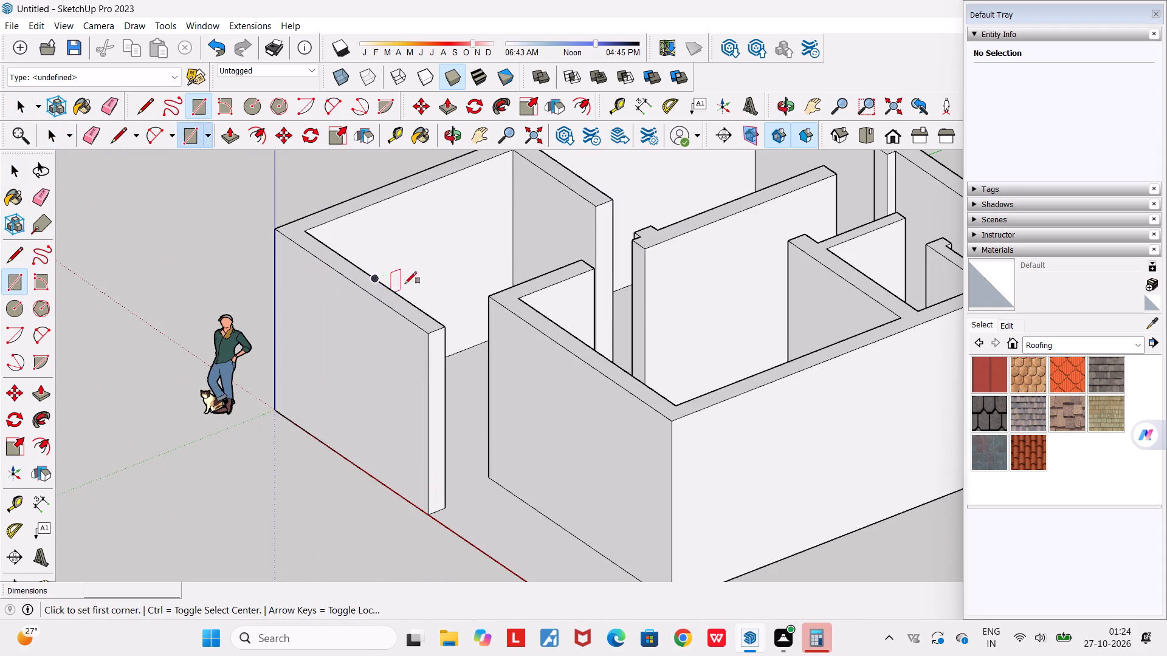
pyautogui.moveTo(470, 284); pyautogui.dragTo(593, 273, button='middle')
pyautogui.scroll(4, 515, 362)
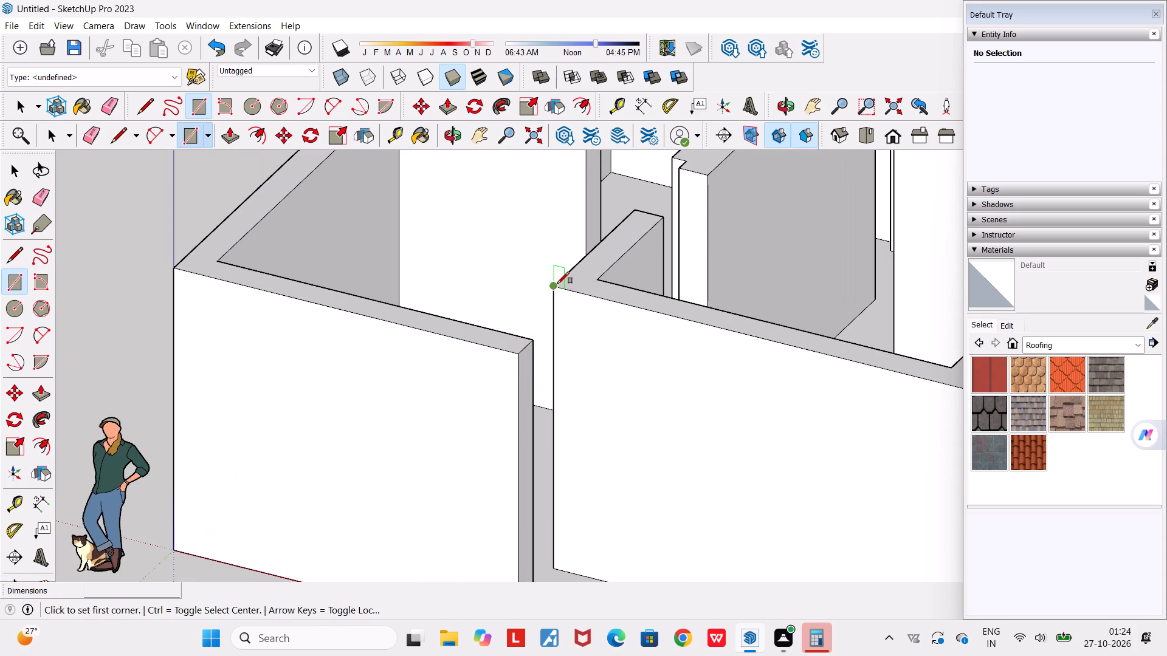
pyautogui.click(554, 284)
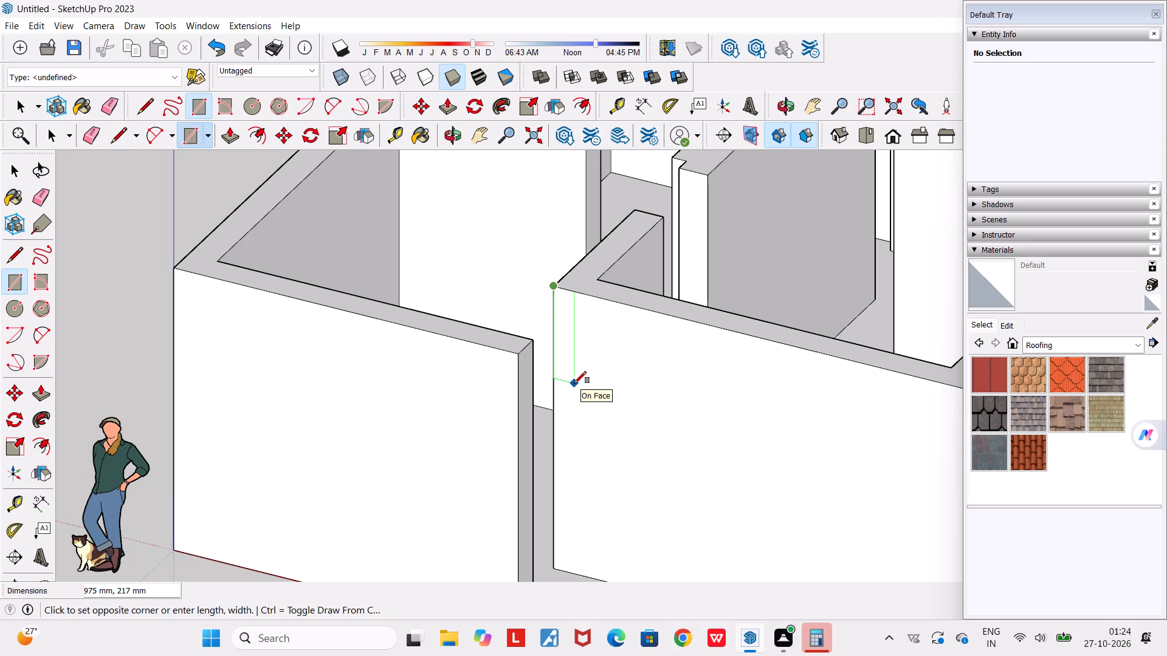
pyautogui.write('1000')
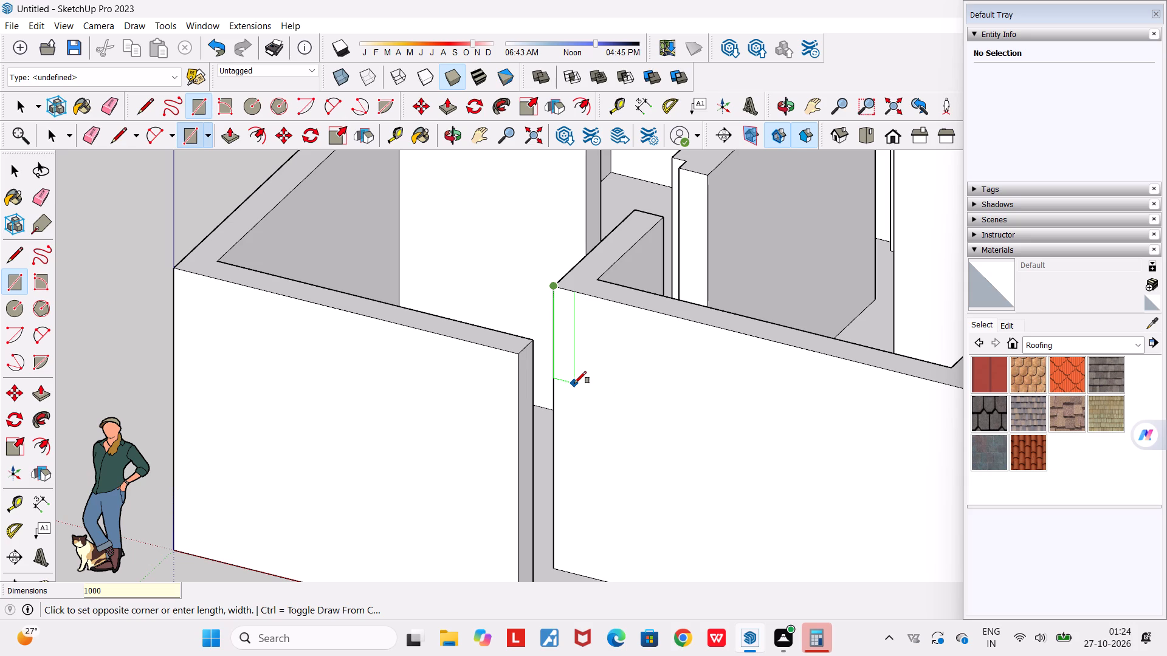
pyautogui.write(',300')
pyautogui.press('Return')
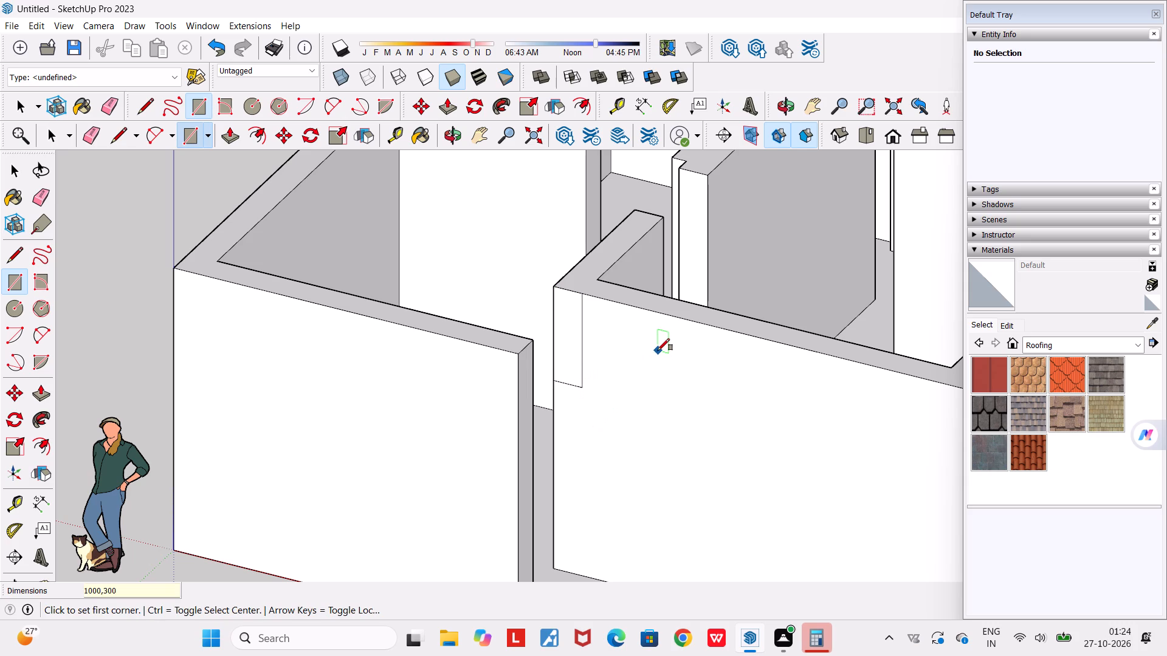
# Draw a rectangle of 1000 by 300 mm down from the top corner on the central wall's end face at the door opening.
pyautogui.scroll(-3, 654, 357)
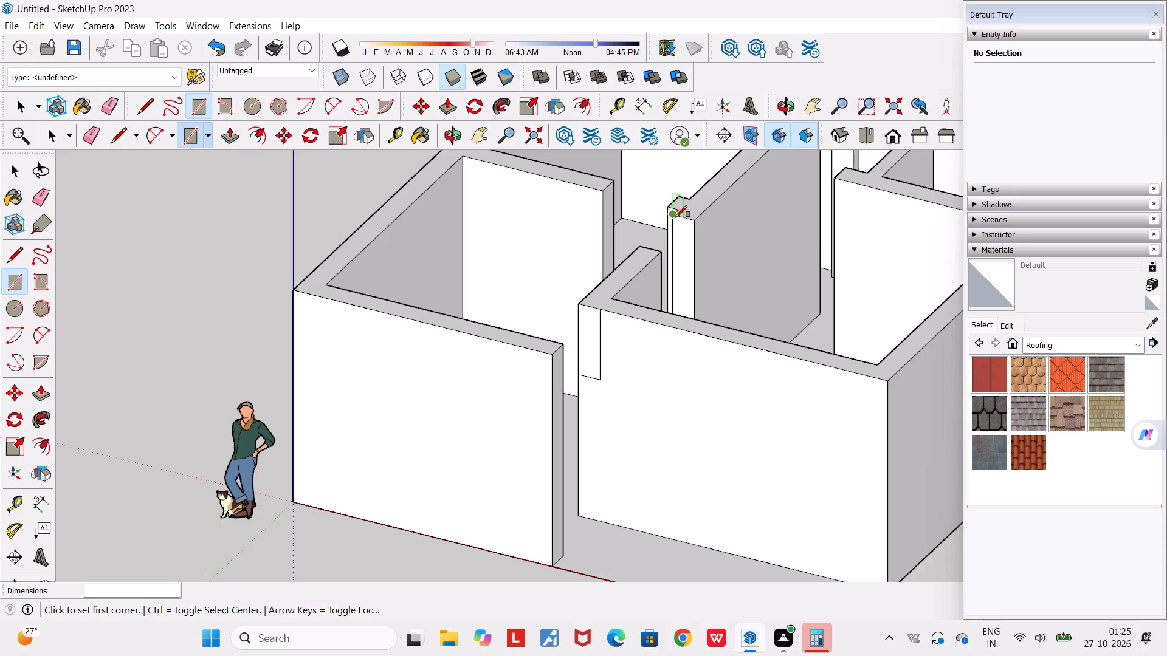
pyautogui.scroll(12, 675, 217)
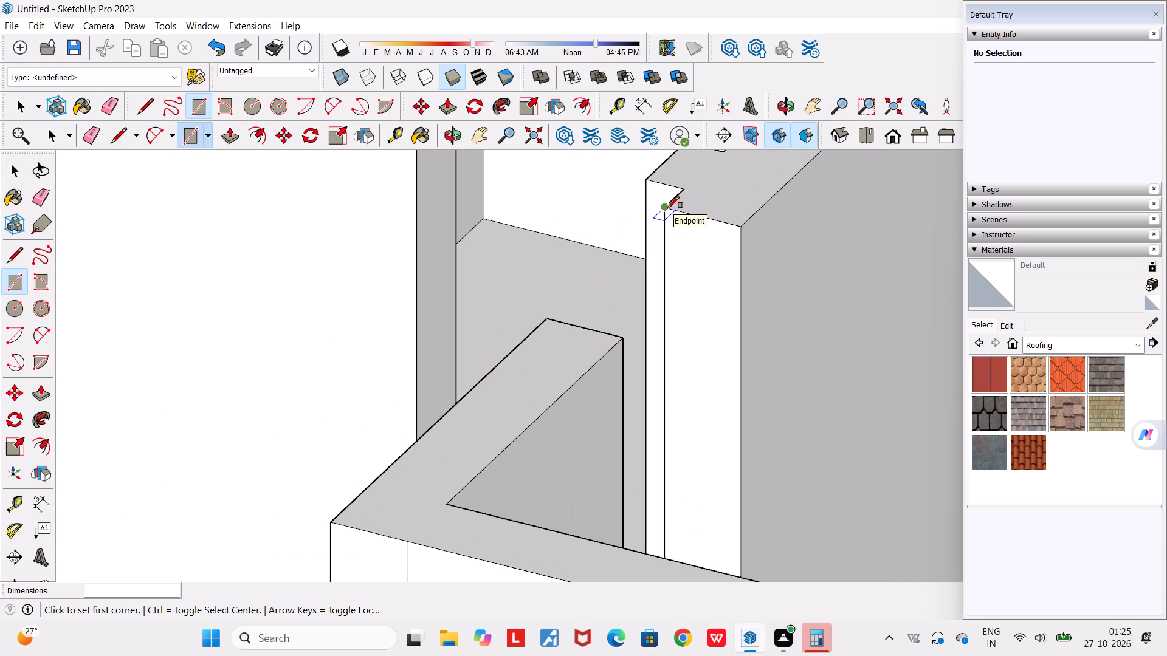
pyautogui.click(667, 208)
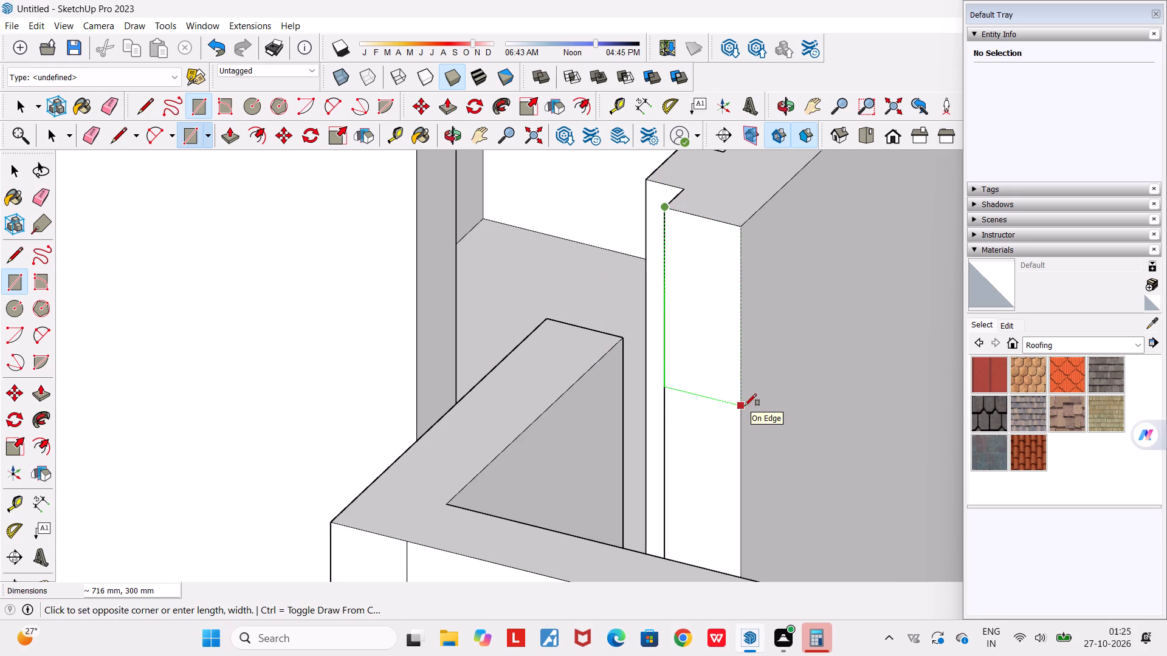
pyautogui.write('100')
pyautogui.press('0')
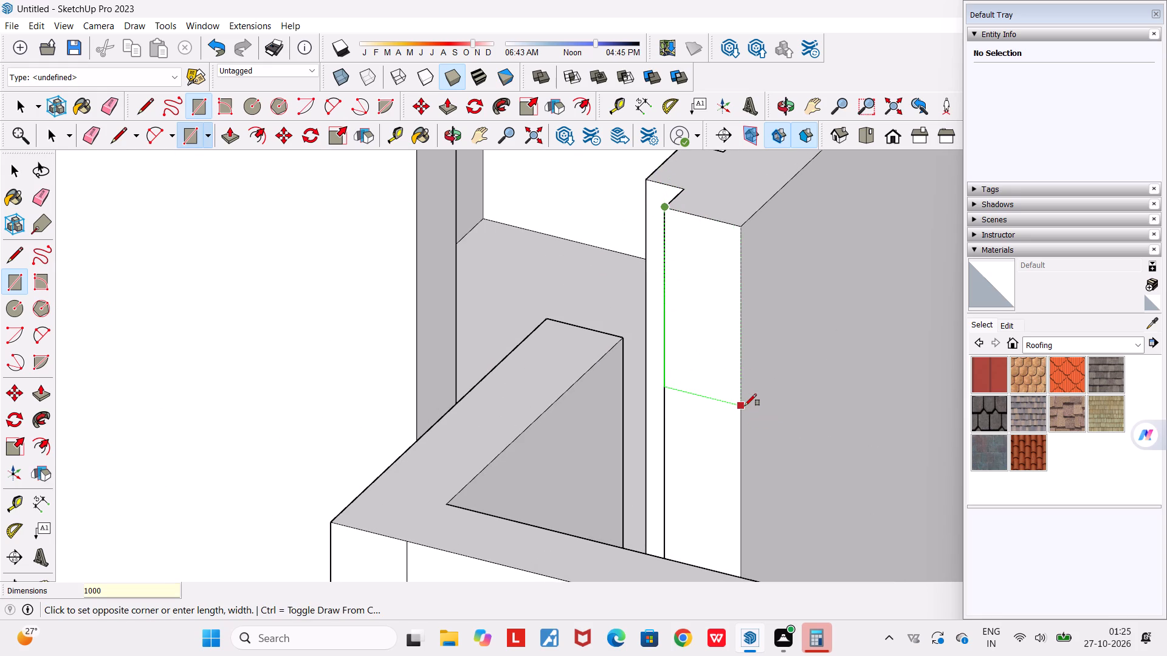
pyautogui.press(',')
pyautogui.write('300')
pyautogui.press('Return')
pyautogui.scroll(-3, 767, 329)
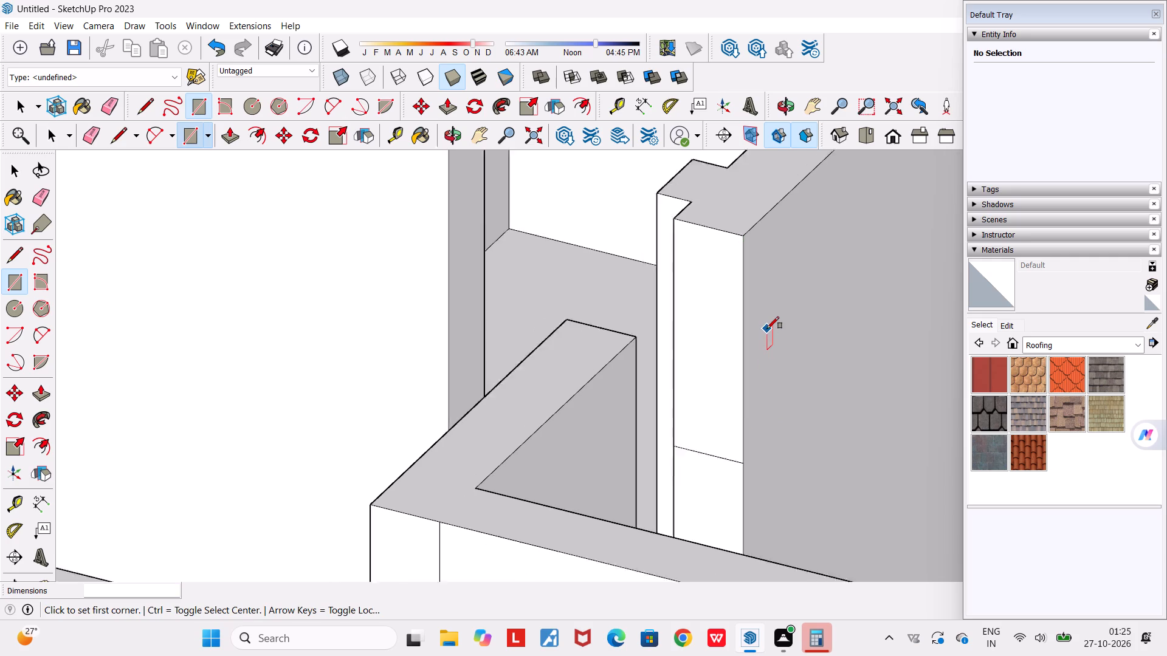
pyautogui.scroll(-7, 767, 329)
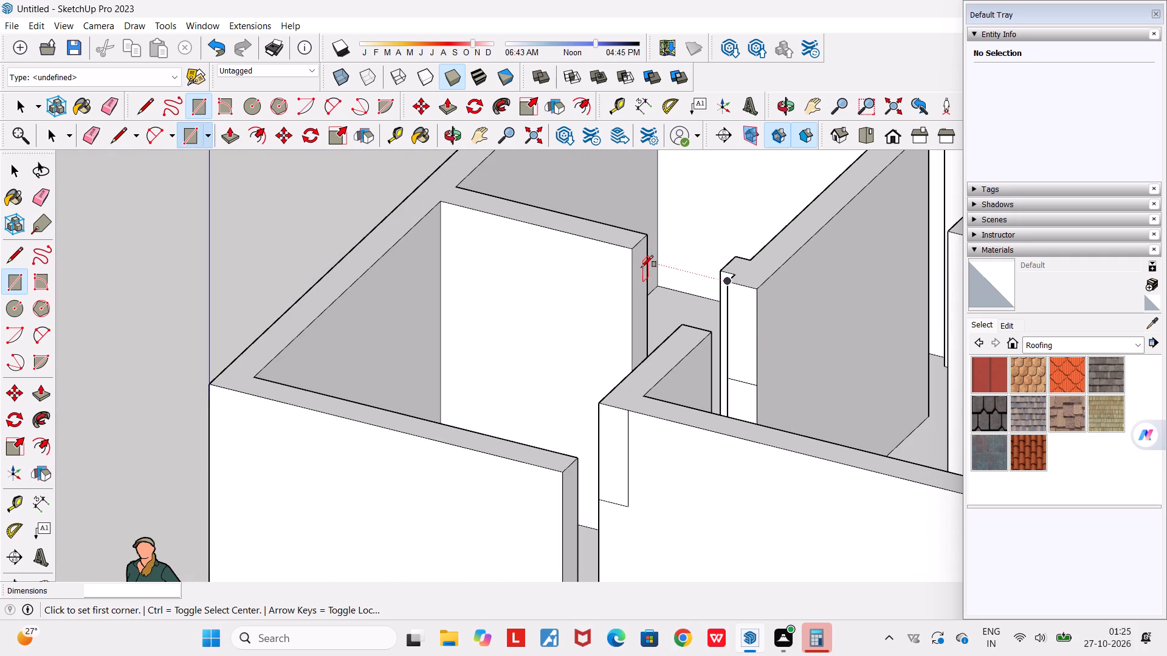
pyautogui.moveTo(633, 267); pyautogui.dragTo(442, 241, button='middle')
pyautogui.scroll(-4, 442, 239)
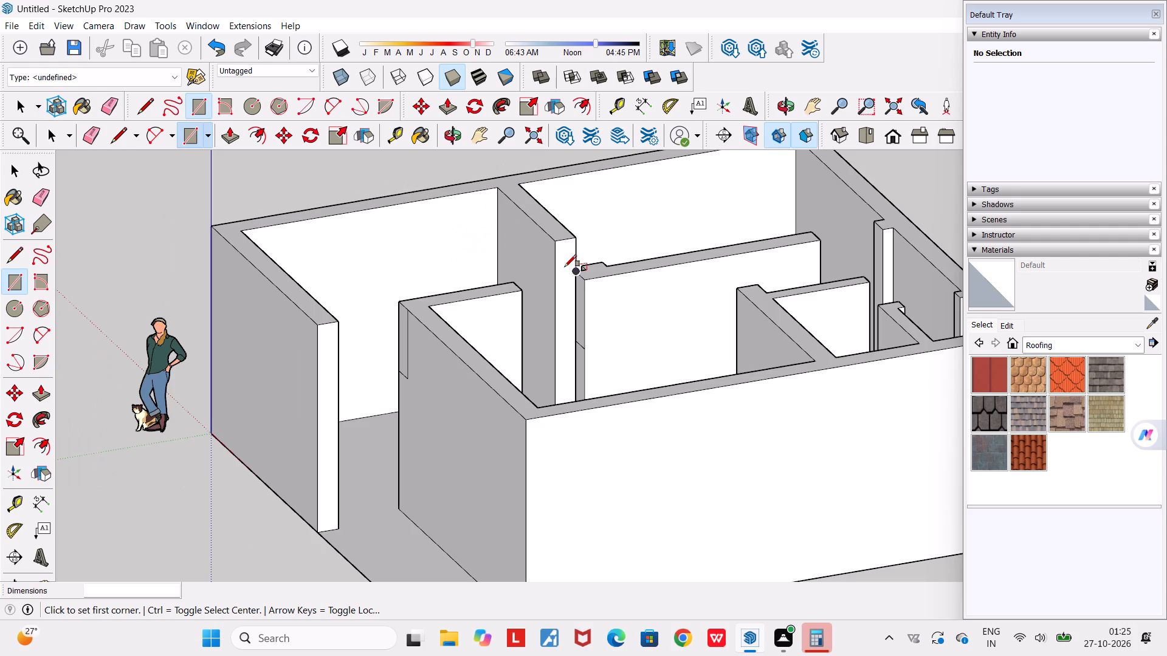
# Draw a rectangle 1000 mm down from the top corner on the end face of the partition projecting toward the central wall.
pyautogui.scroll(11, 563, 265)
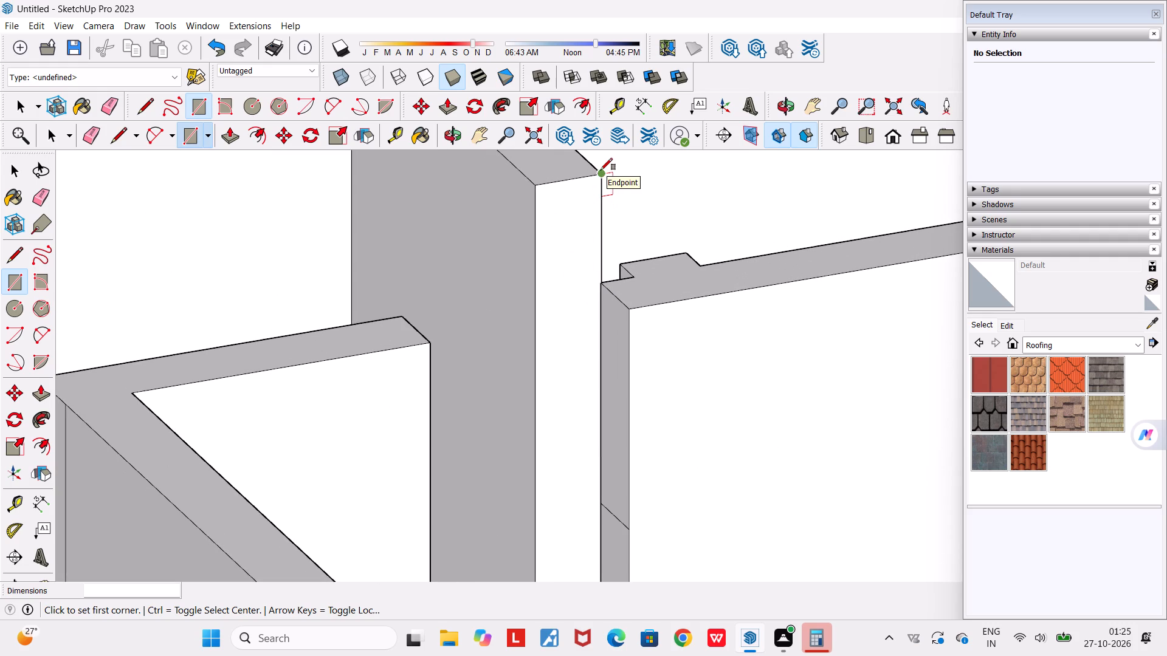
pyautogui.click(602, 175)
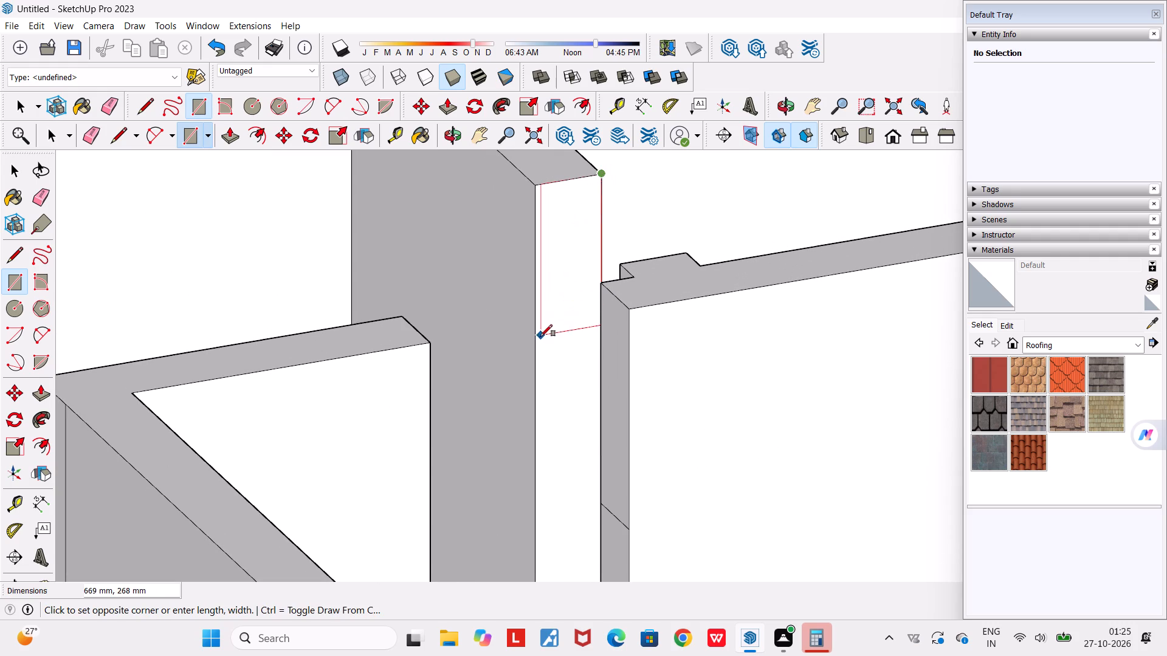
pyautogui.write('1000')
pyautogui.press('Return')
# Draw a rectangle of 1000 by 300 mm down from the top corner on the wall stub projecting from the outer wall.
pyautogui.scroll(-12, 535, 339)
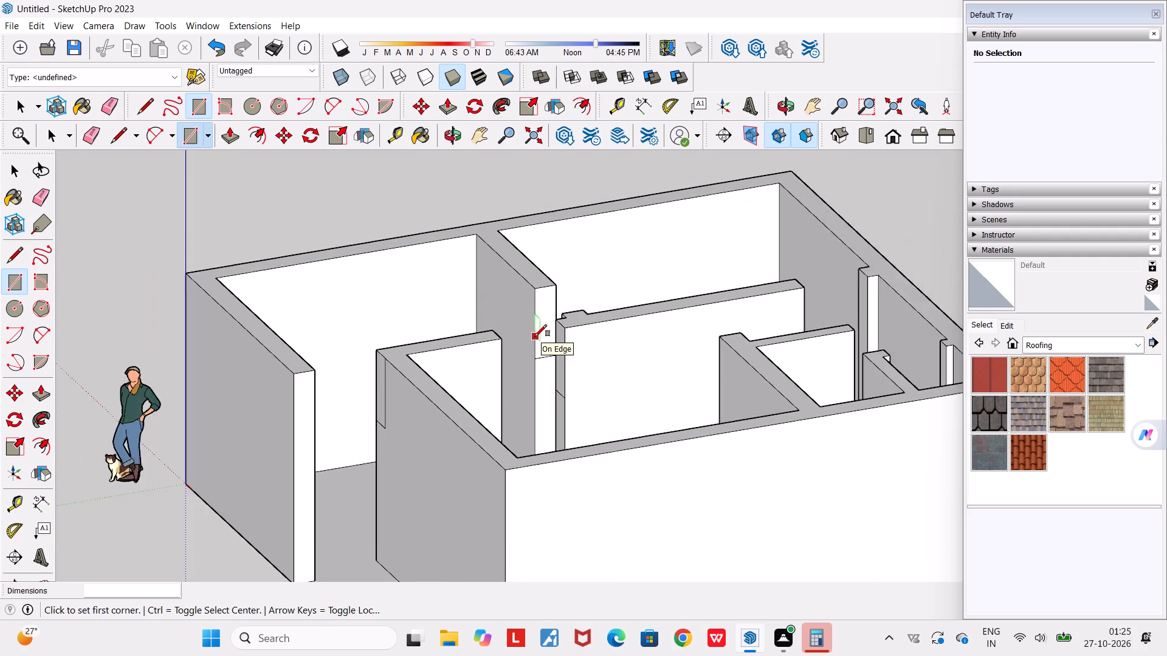
pyautogui.scroll(-7, 535, 337)
pyautogui.moveTo(582, 401); pyautogui.dragTo(805, 422, button='middle')
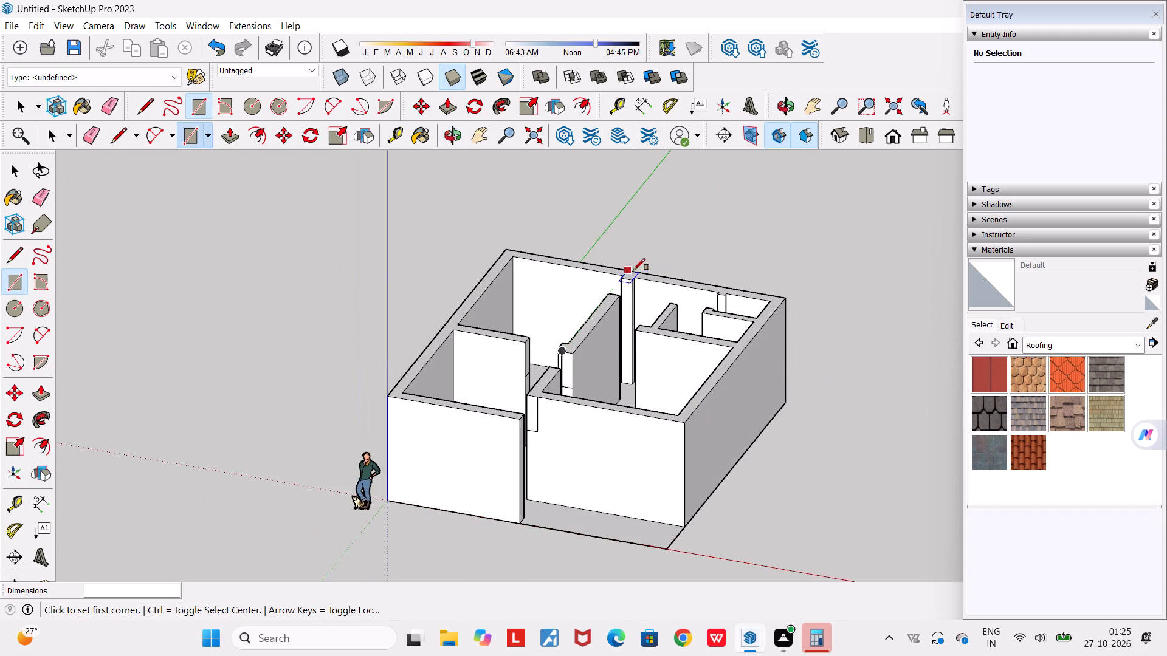
pyautogui.scroll(17, 633, 270)
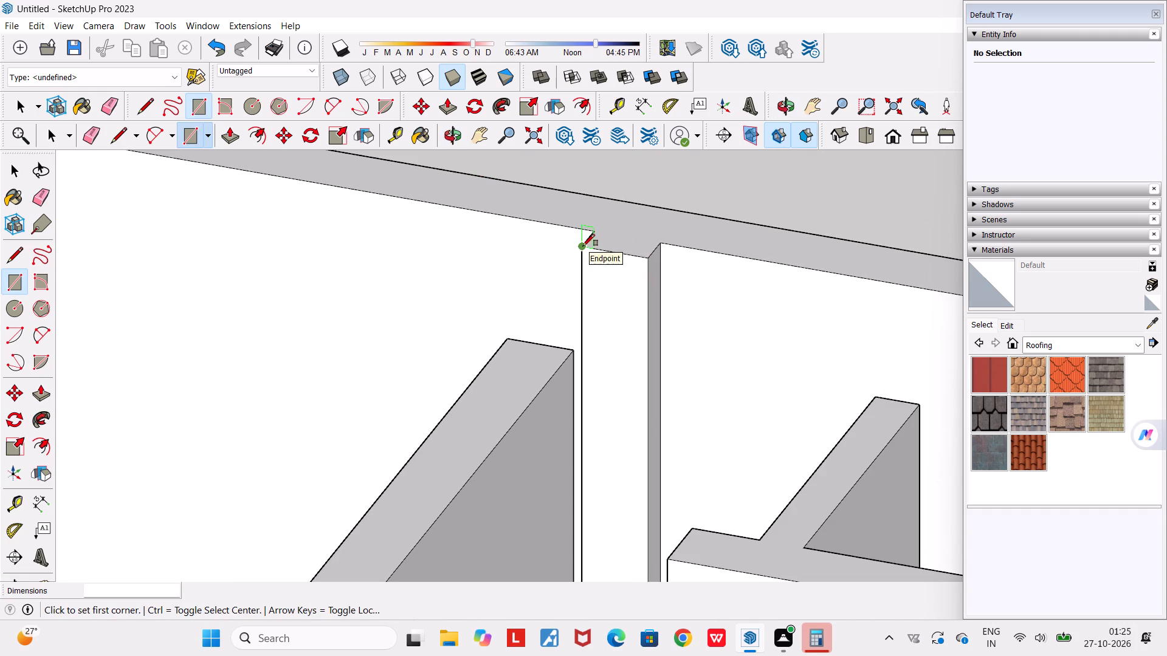
pyautogui.click(583, 246)
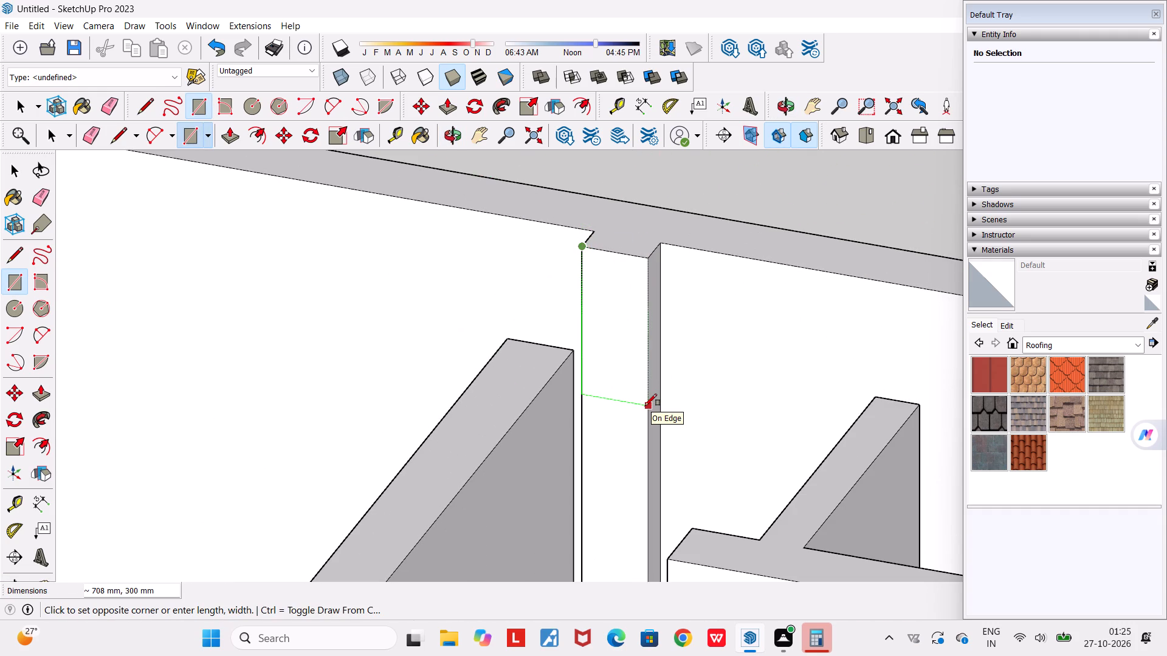
pyautogui.write('1000')
pyautogui.press('Return')
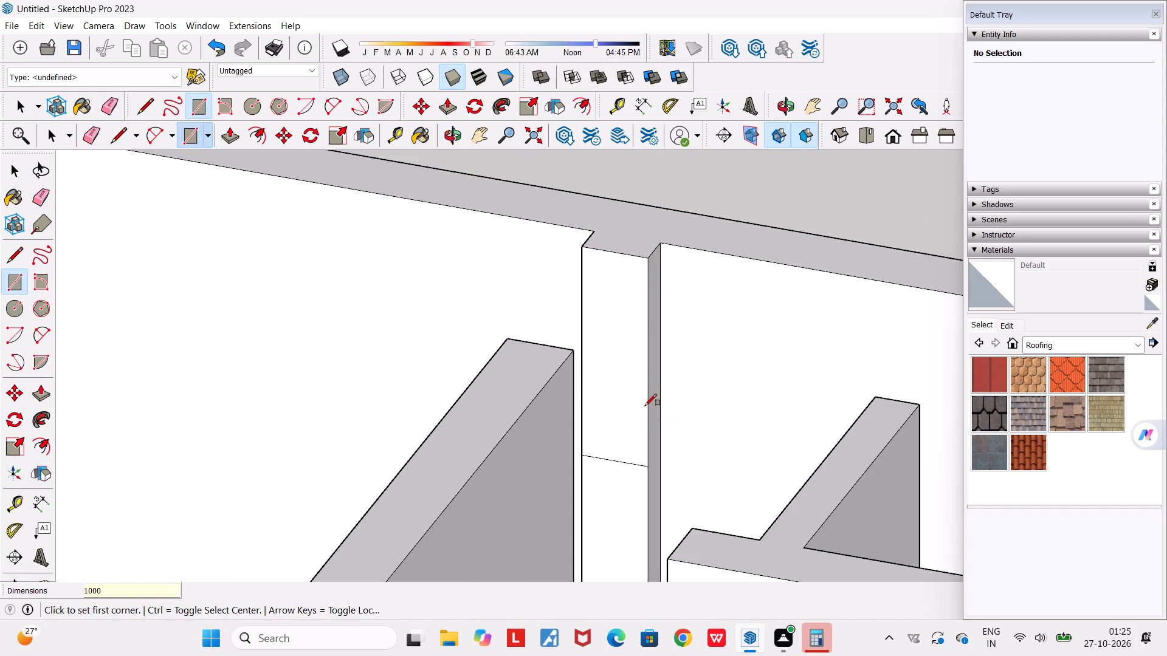
# Draw a rectangle of 1000 by 200 mm down from the top corner at the free end of the small room's wall, on its inner face.
pyautogui.scroll(-11, 645, 406)
pyautogui.scroll(-4, 660, 470)
pyautogui.moveTo(624, 482); pyautogui.dragTo(1048, 501, button='middle')
pyautogui.moveTo(651, 395); pyautogui.dragTo(1008, 395, button='middle')
pyautogui.scroll(6, 594, 374)
pyautogui.moveTo(574, 322); pyautogui.dragTo(570, 322, button='middle')
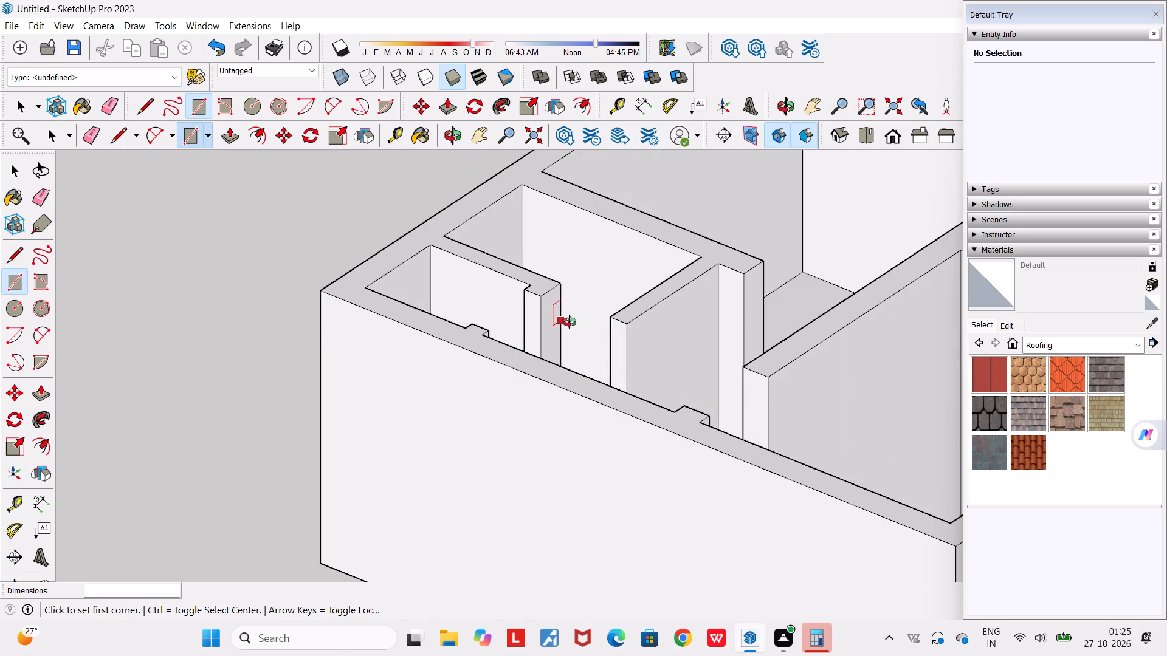
pyautogui.moveTo(570, 322); pyautogui.dragTo(989, 382, button='middle')
pyautogui.moveTo(881, 259); pyautogui.dragTo(780, 239, button='middle')
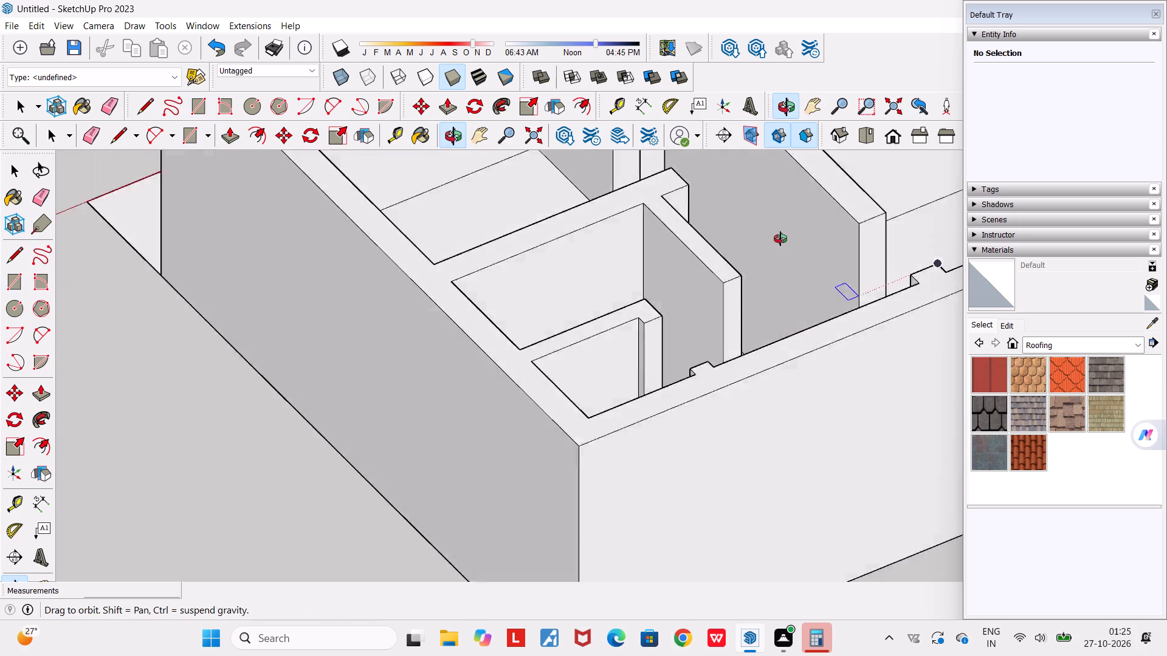
pyautogui.moveTo(780, 239); pyautogui.dragTo(322, 248, button='middle')
pyautogui.moveTo(419, 210); pyautogui.dragTo(999, 342, button='middle')
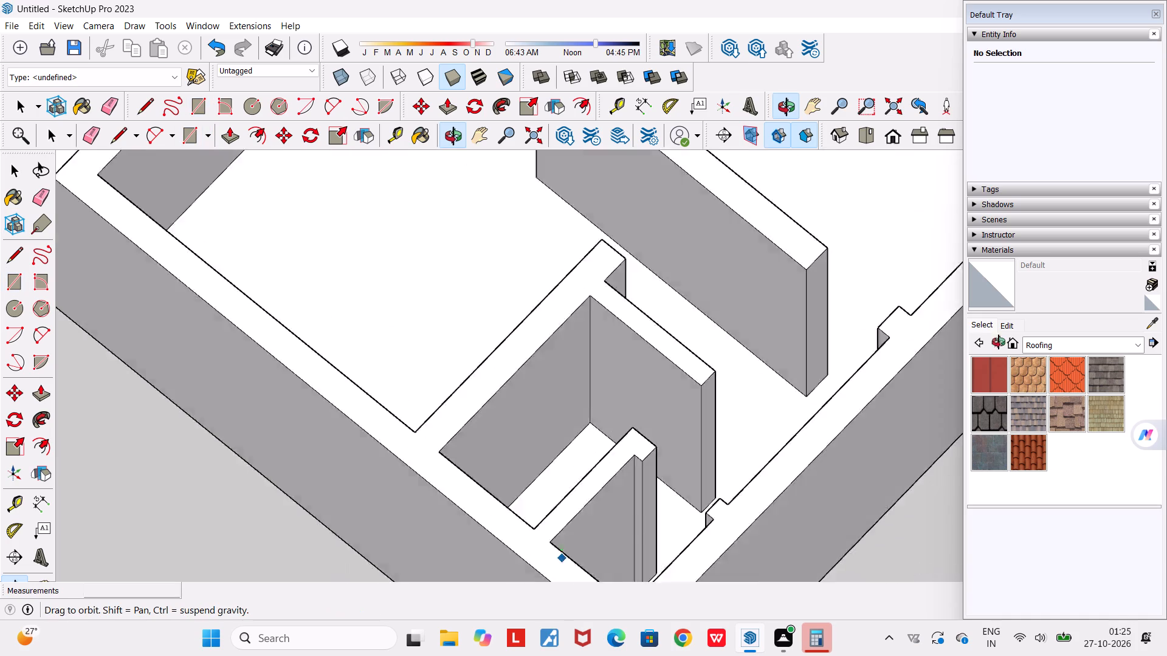
pyautogui.moveTo(999, 342); pyautogui.dragTo(1119, 310, button='middle')
pyautogui.scroll(5, 799, 323)
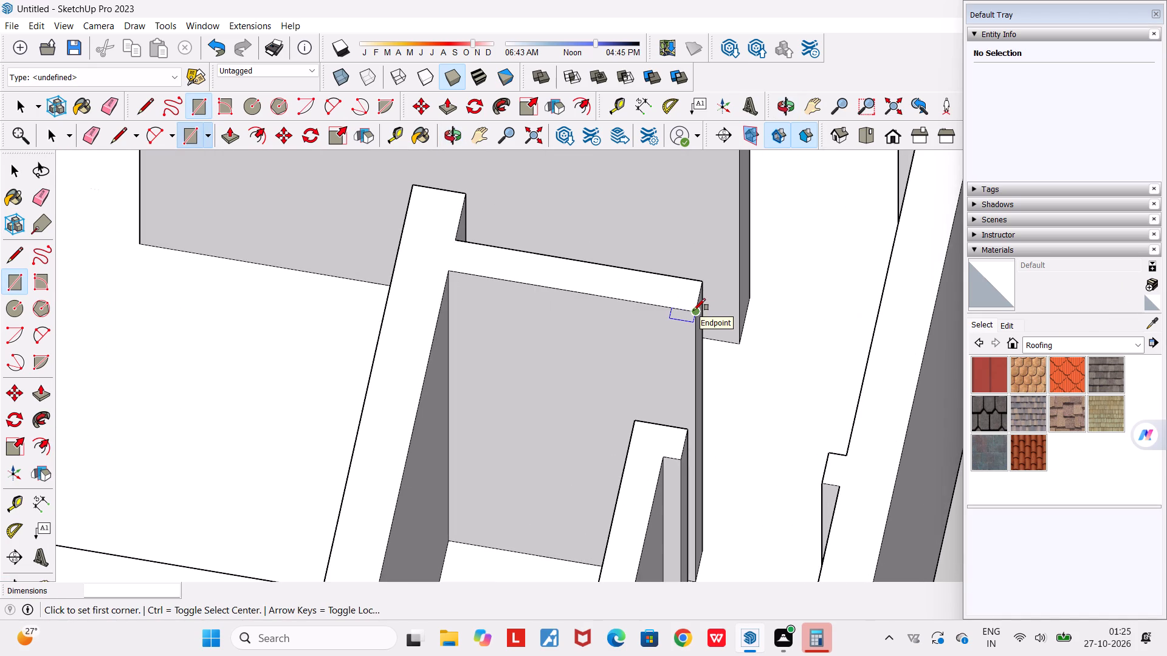
pyautogui.click(694, 310)
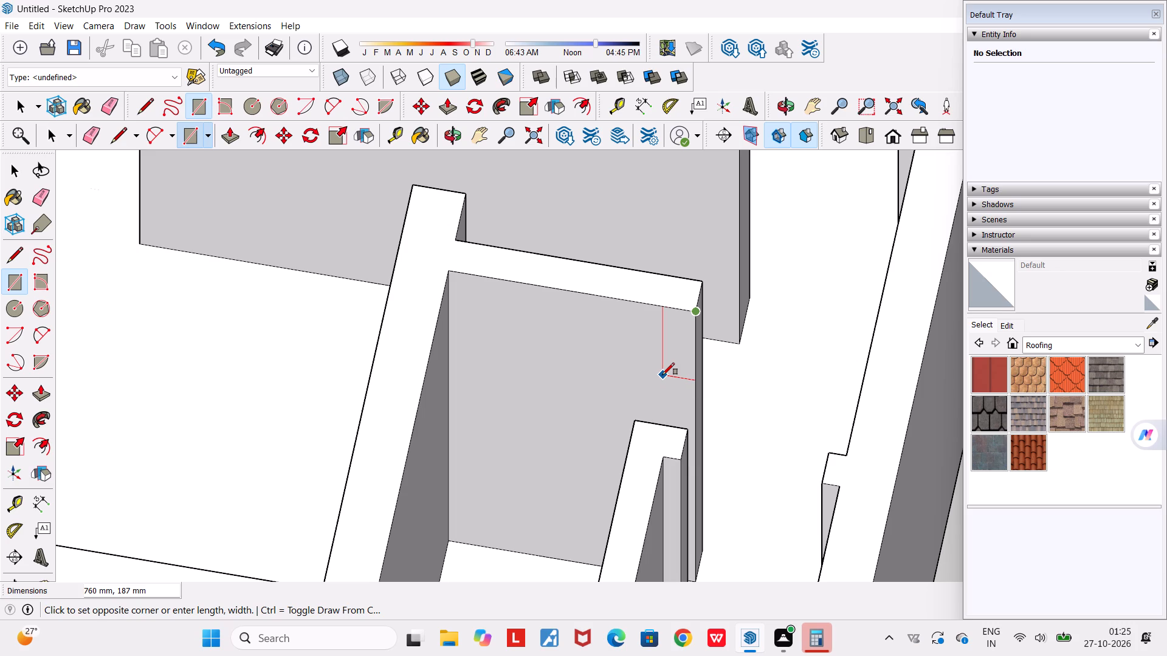
pyautogui.write('1000')
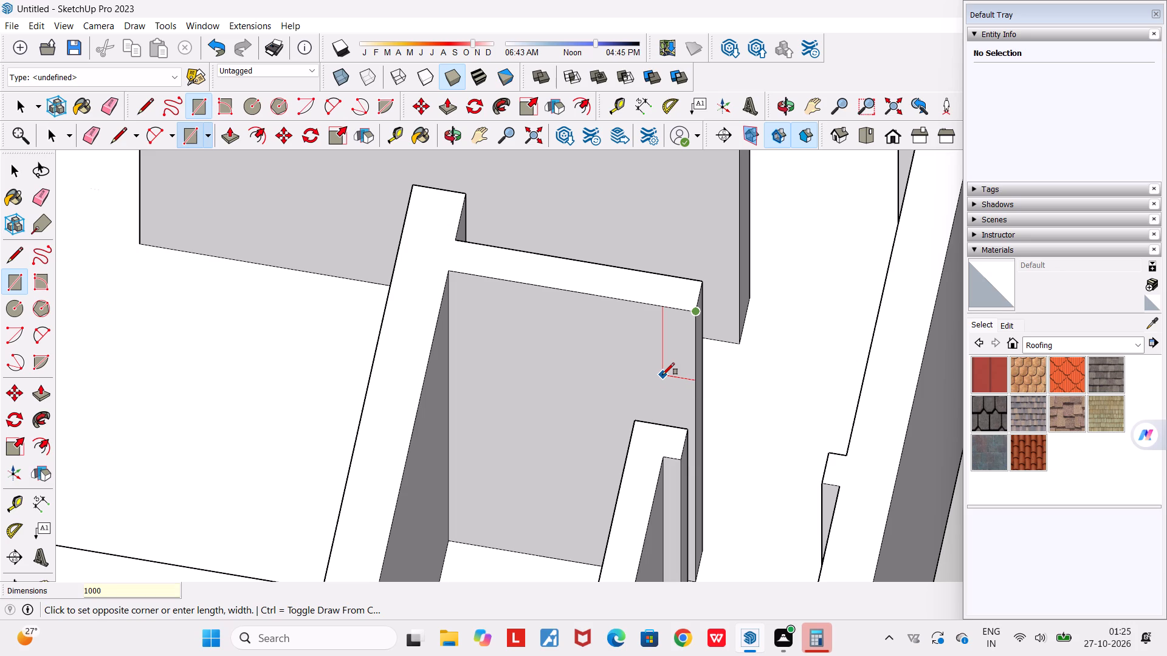
pyautogui.write(',200')
pyautogui.press('Return')
# Draw a rectangle of 100 by 200 mm down from the top corner on the smaller stub projecting from the outer wall.
pyautogui.scroll(-5, 686, 378)
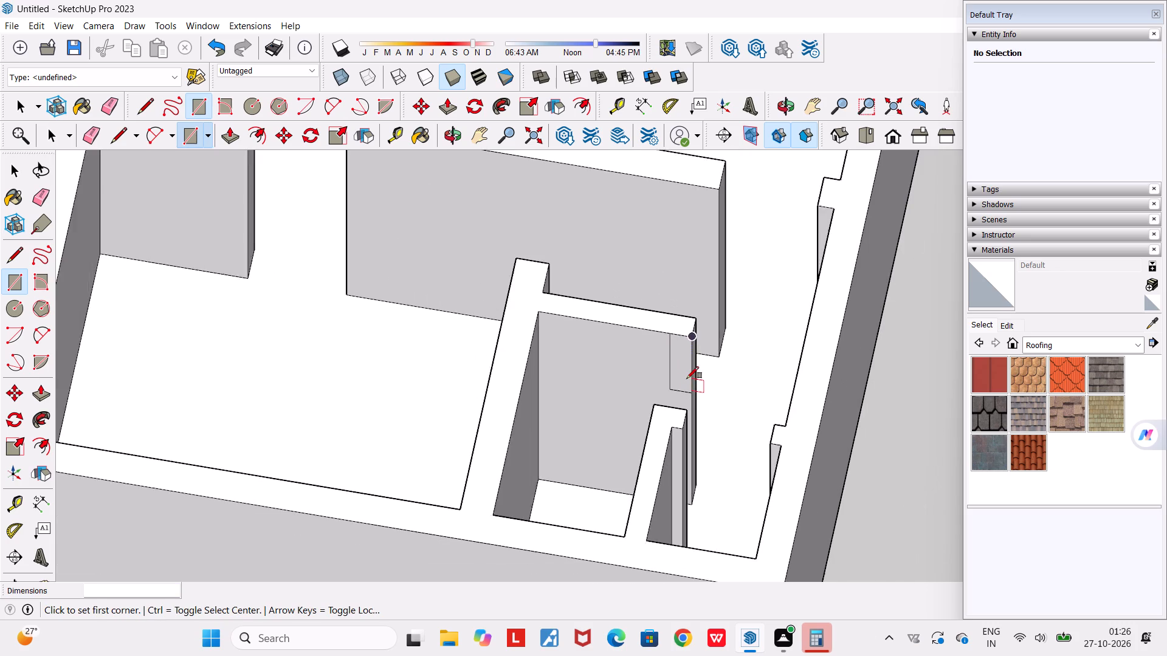
pyautogui.scroll(-4, 687, 378)
pyautogui.moveTo(729, 415); pyautogui.dragTo(1, 322, button='middle')
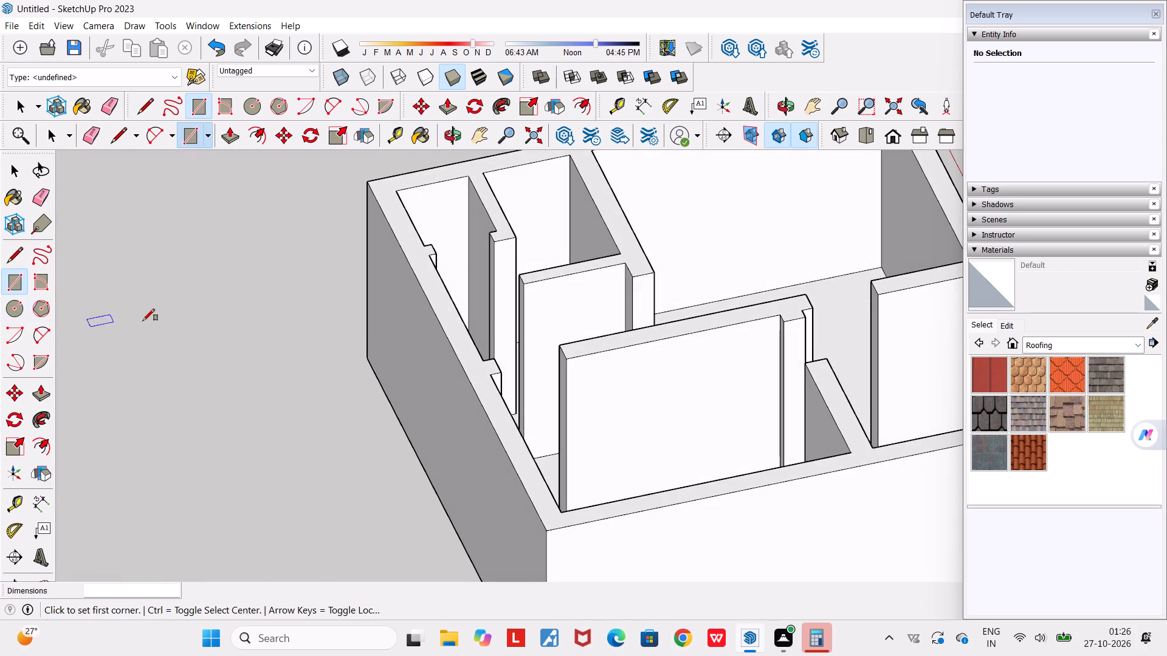
pyautogui.moveTo(376, 262); pyautogui.dragTo(0, 216, button='middle')
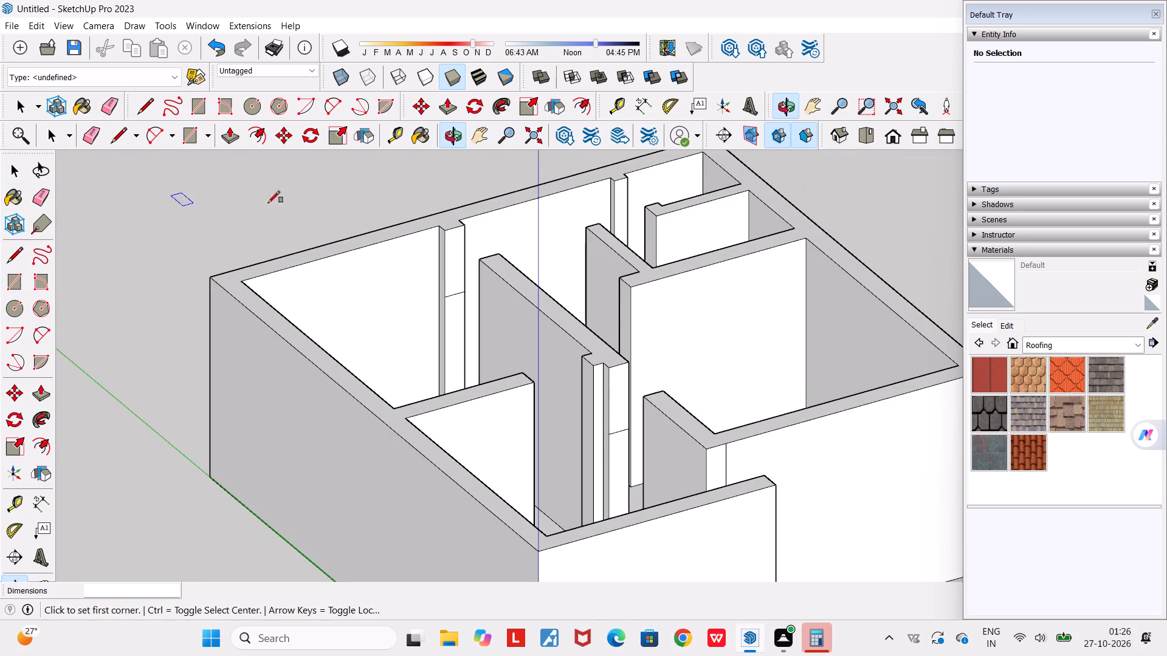
pyautogui.scroll(12, 621, 189)
pyautogui.click(644, 149)
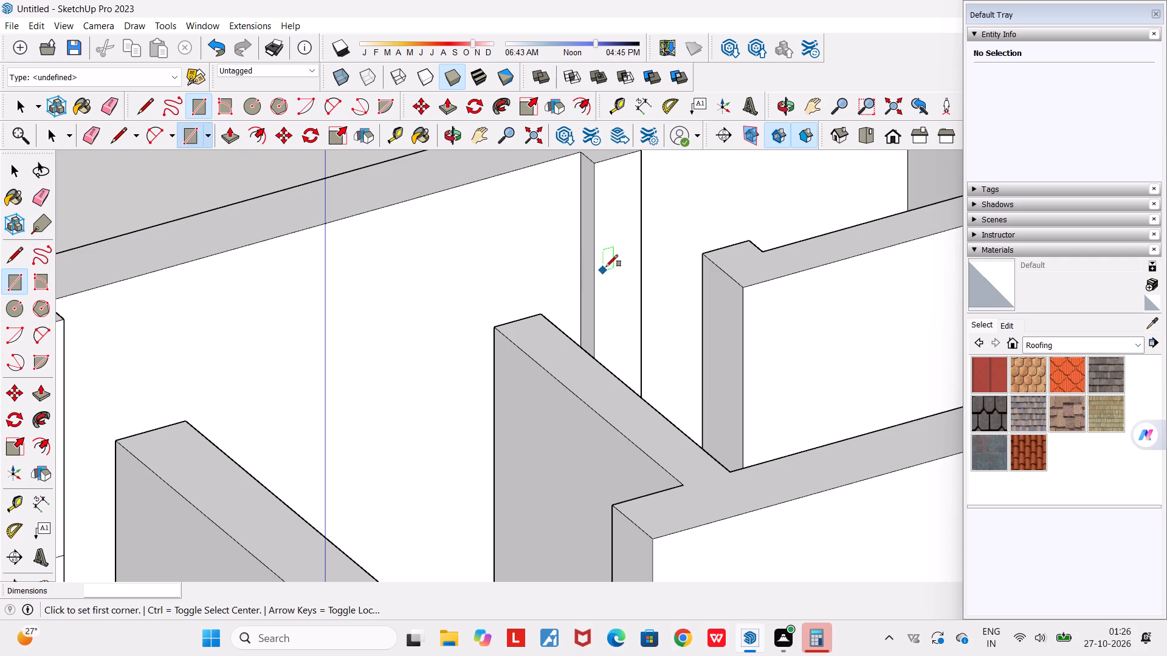
pyautogui.click(599, 162)
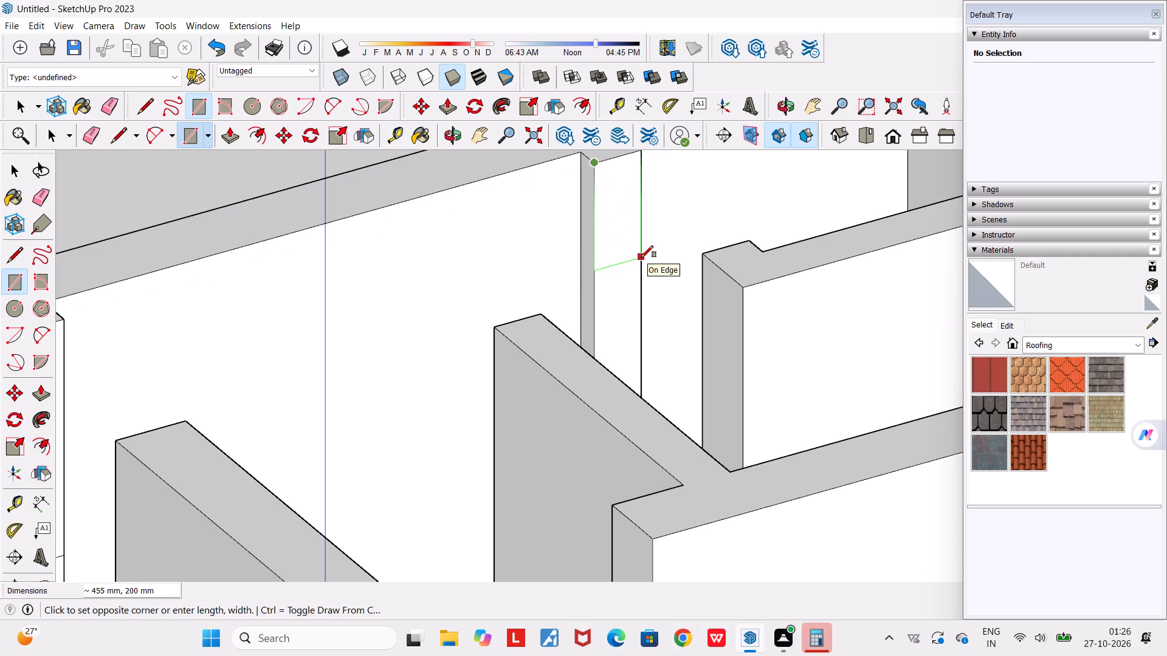
pyautogui.write('100')
pyautogui.press('Return')
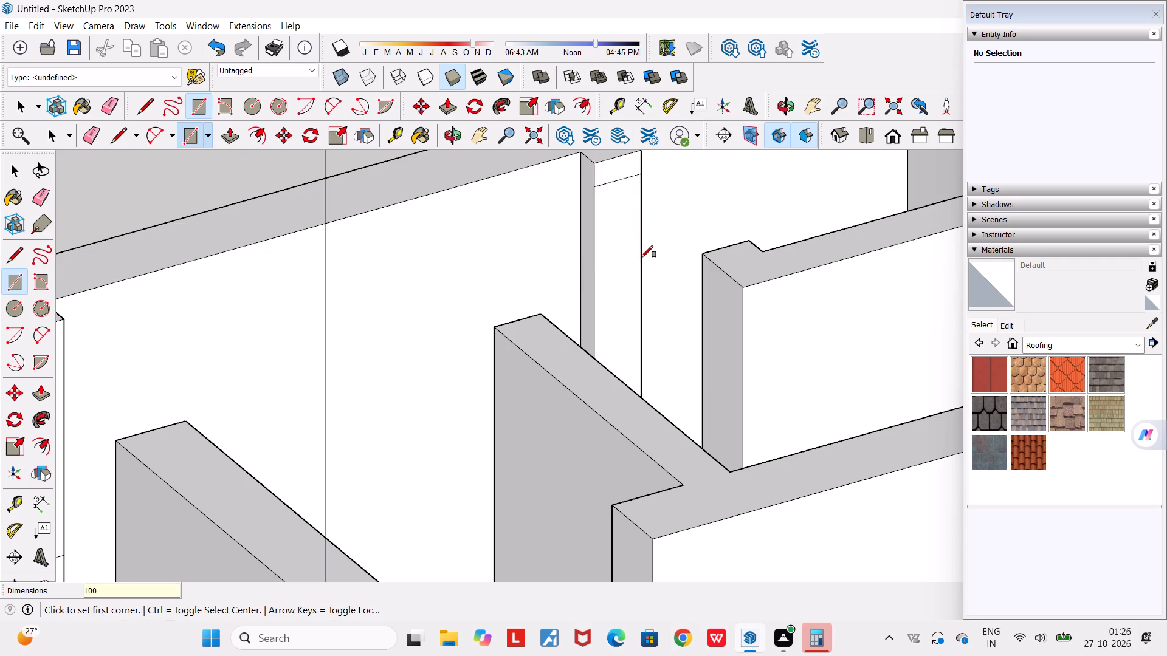
# Push/Pull the rectangle beside the entrance opening 1000 mm across to the opposite wall, forming the lintel.
pyautogui.scroll(-17, 641, 258)
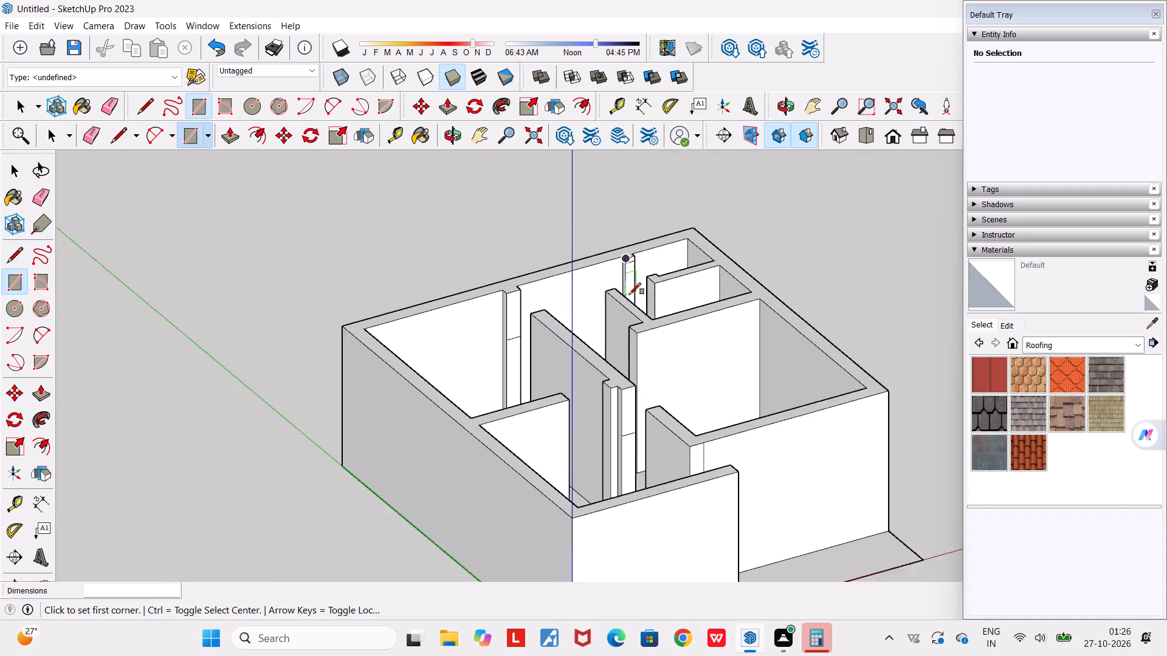
pyautogui.scroll(-7, 629, 295)
pyautogui.press('space')
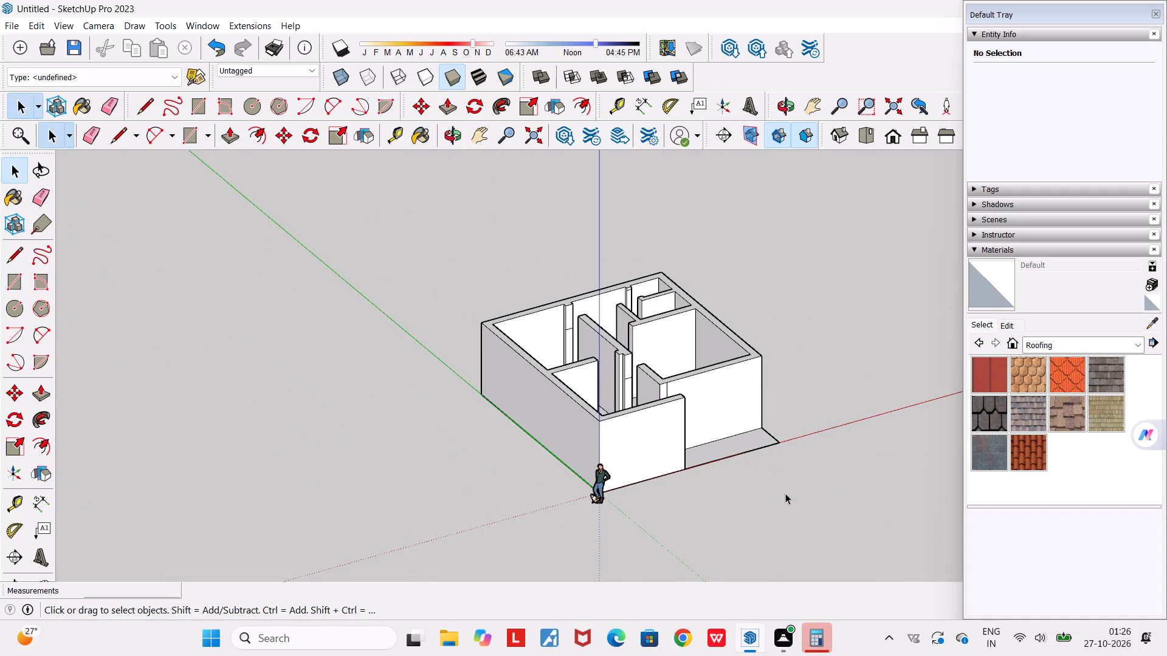
pyautogui.moveTo(788, 494); pyautogui.dragTo(329, 470, button='middle')
pyautogui.scroll(12, 501, 357)
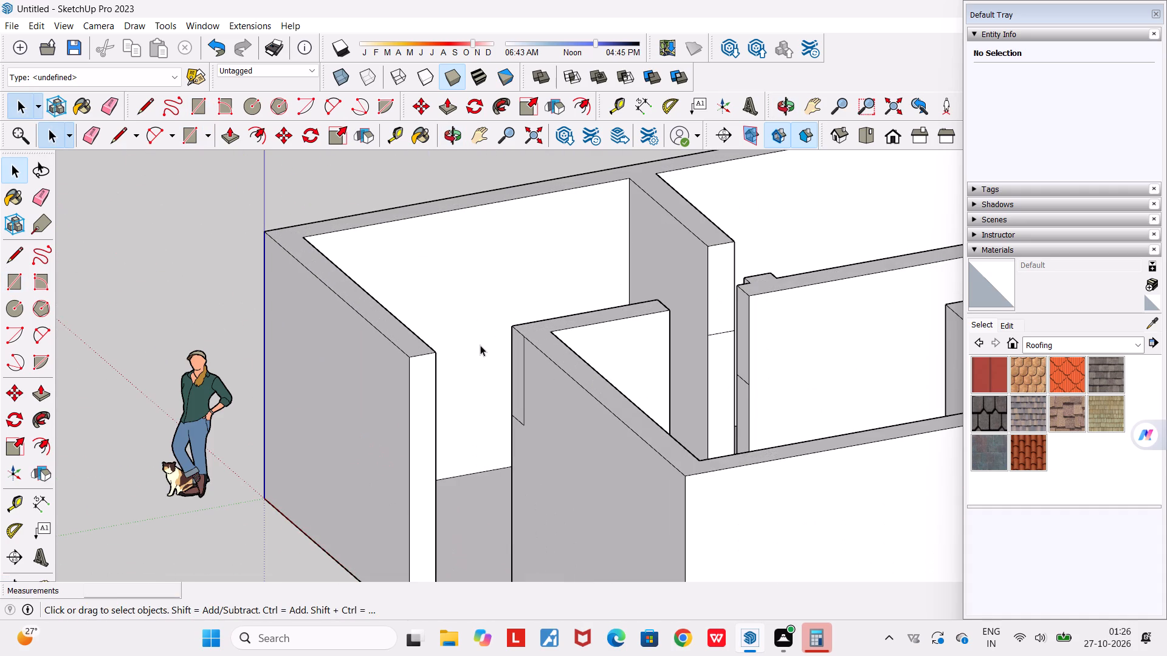
pyautogui.click(230, 128)
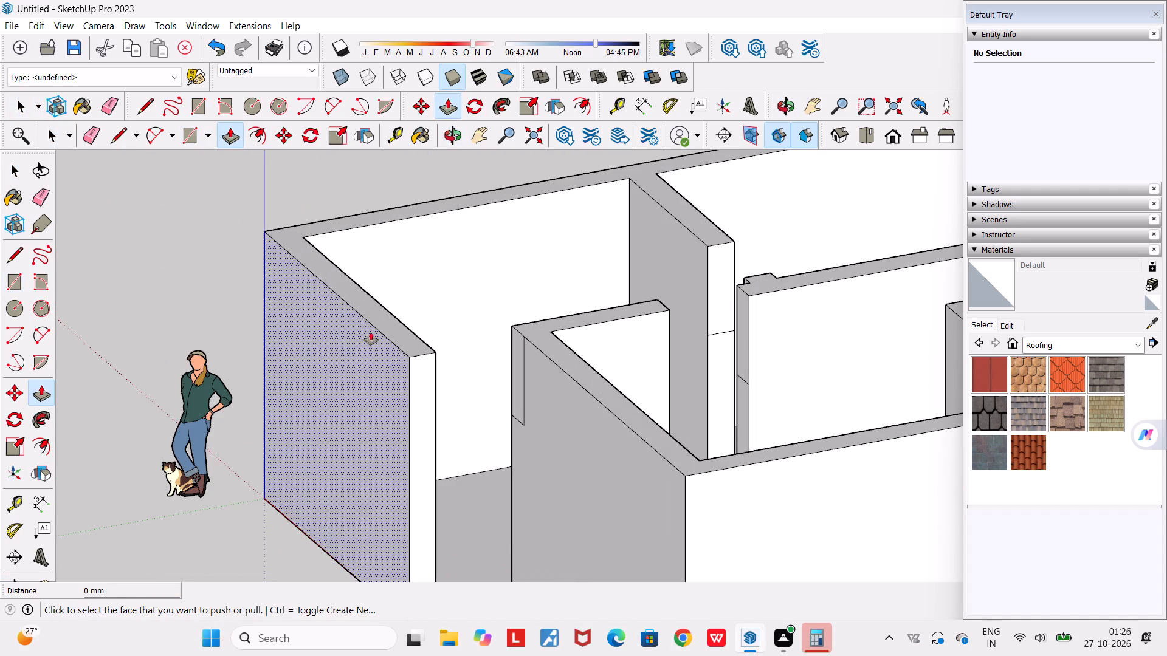
pyautogui.scroll(5, 401, 365)
pyautogui.click(600, 363)
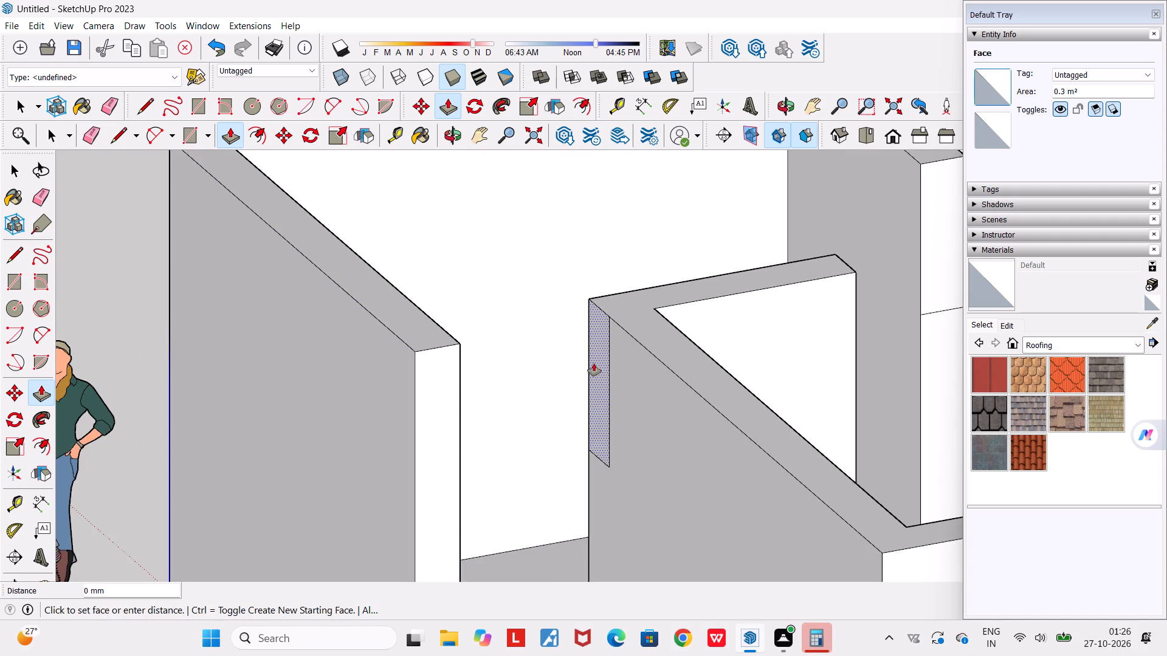
pyautogui.click(425, 396)
# Push/Pull the rectangle on the central wall's end face 900 mm across the door opening to meet the facing wall end.
pyautogui.moveTo(486, 400); pyautogui.dragTo(515, 423, button='middle')
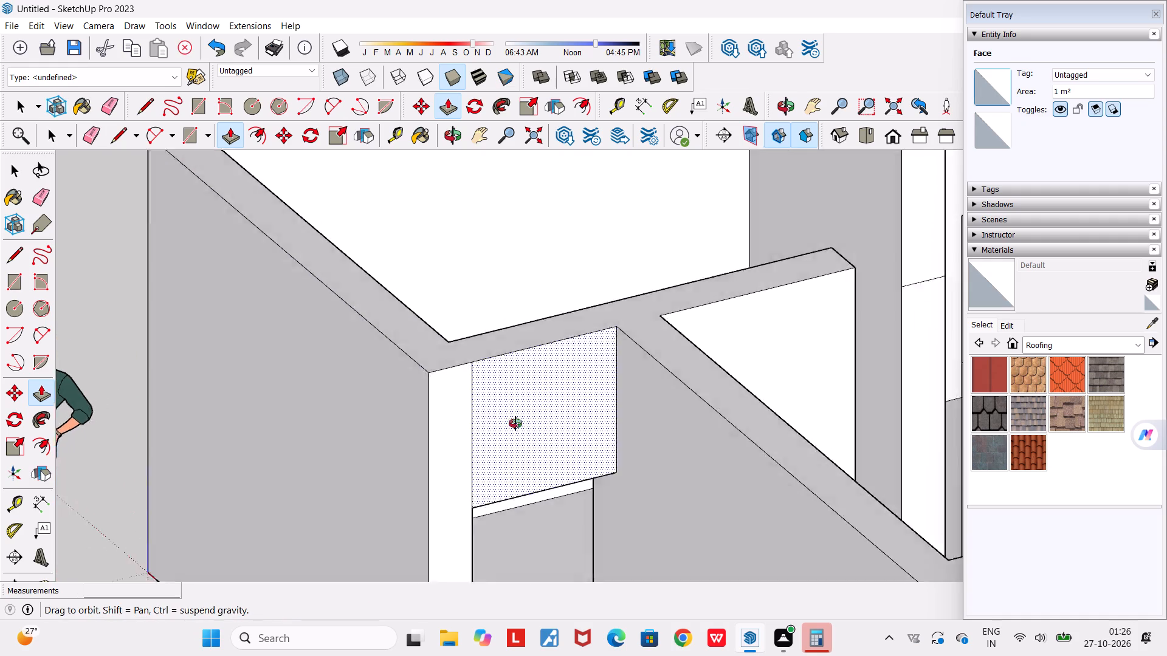
pyautogui.moveTo(515, 423); pyautogui.dragTo(685, 476, button='middle')
pyautogui.scroll(-9, 685, 476)
pyautogui.moveTo(697, 344); pyautogui.dragTo(339, 278, button='middle')
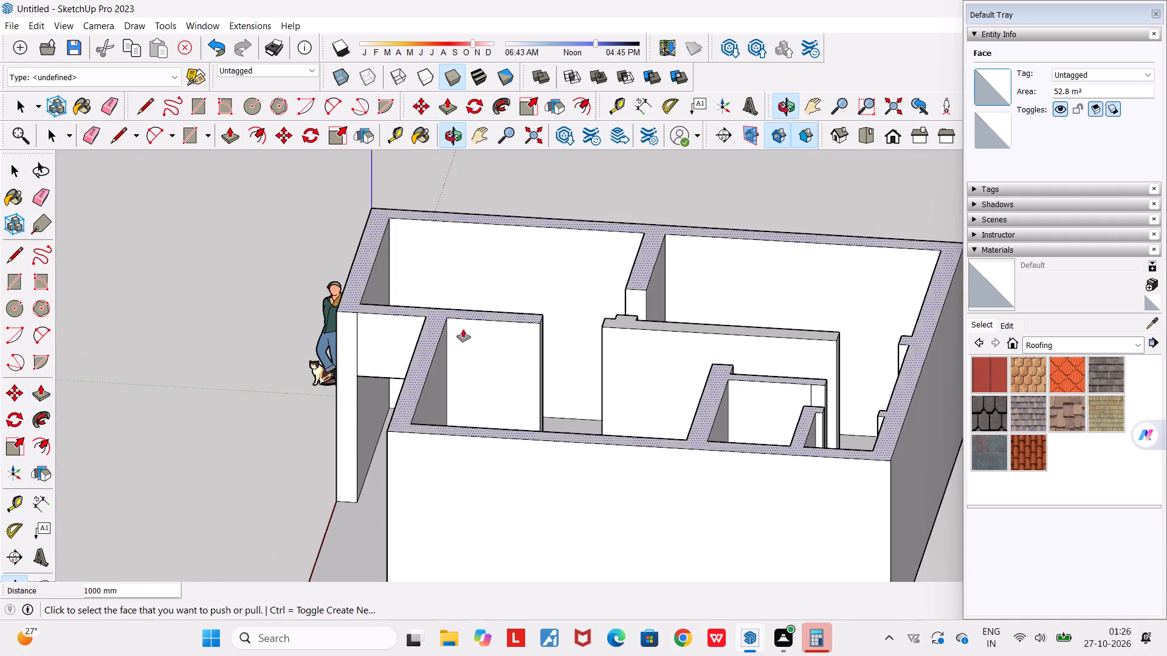
pyautogui.moveTo(579, 372); pyautogui.dragTo(768, 387, button='middle')
pyautogui.scroll(10, 591, 380)
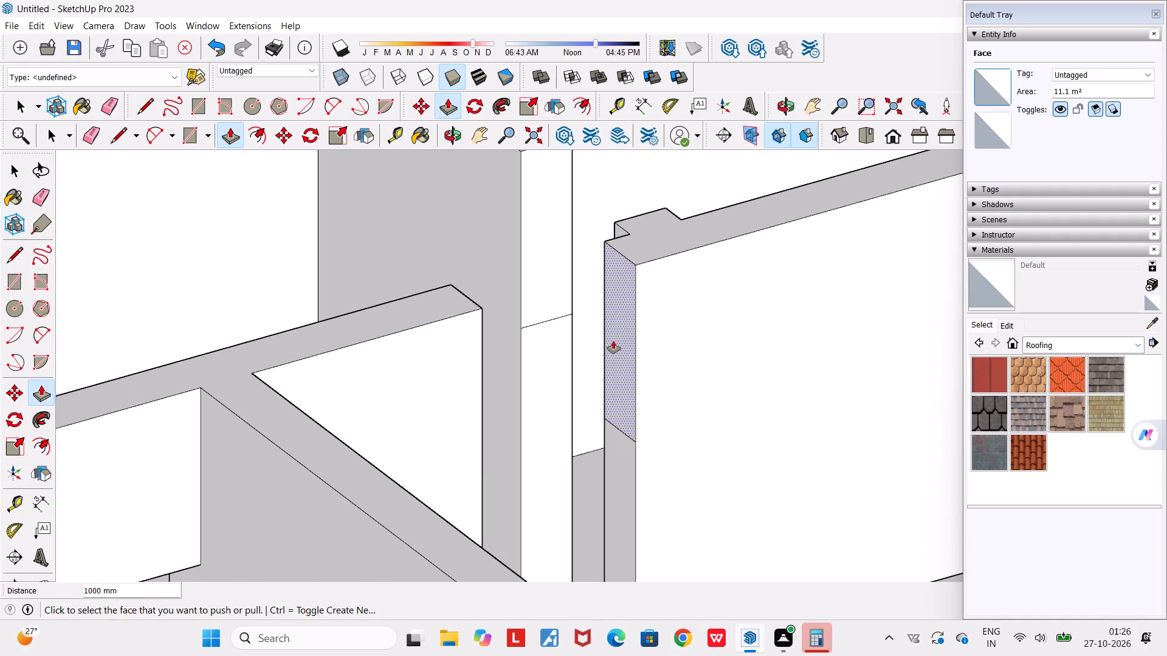
pyautogui.click(616, 341)
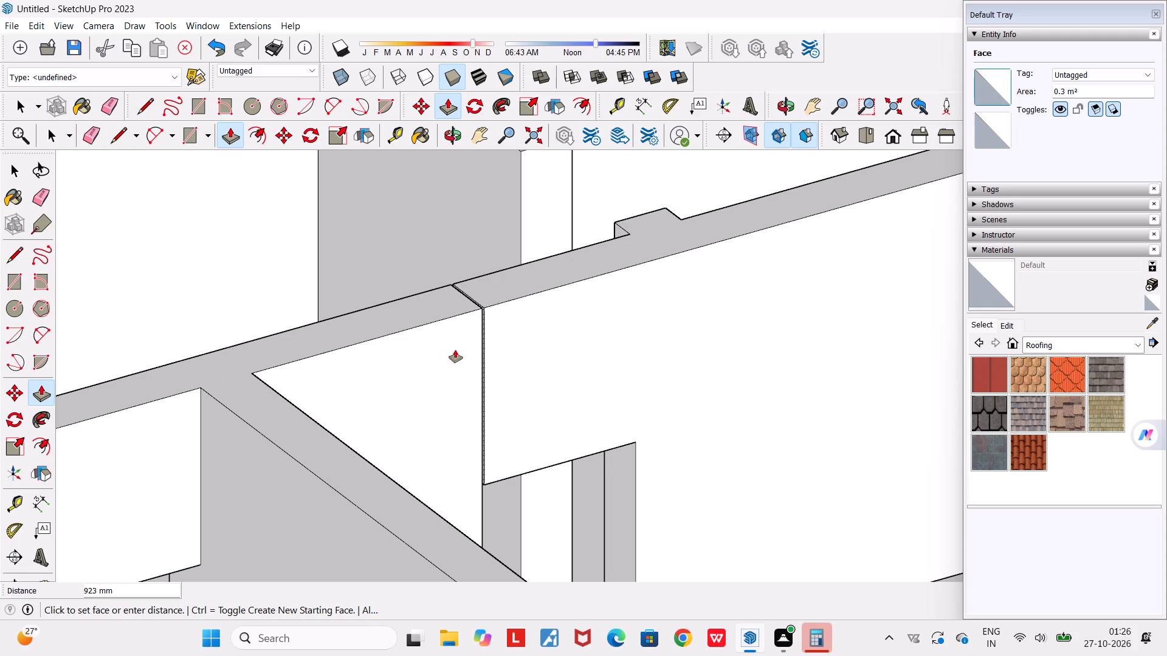
pyautogui.moveTo(411, 340); pyautogui.dragTo(255, 321, button='middle')
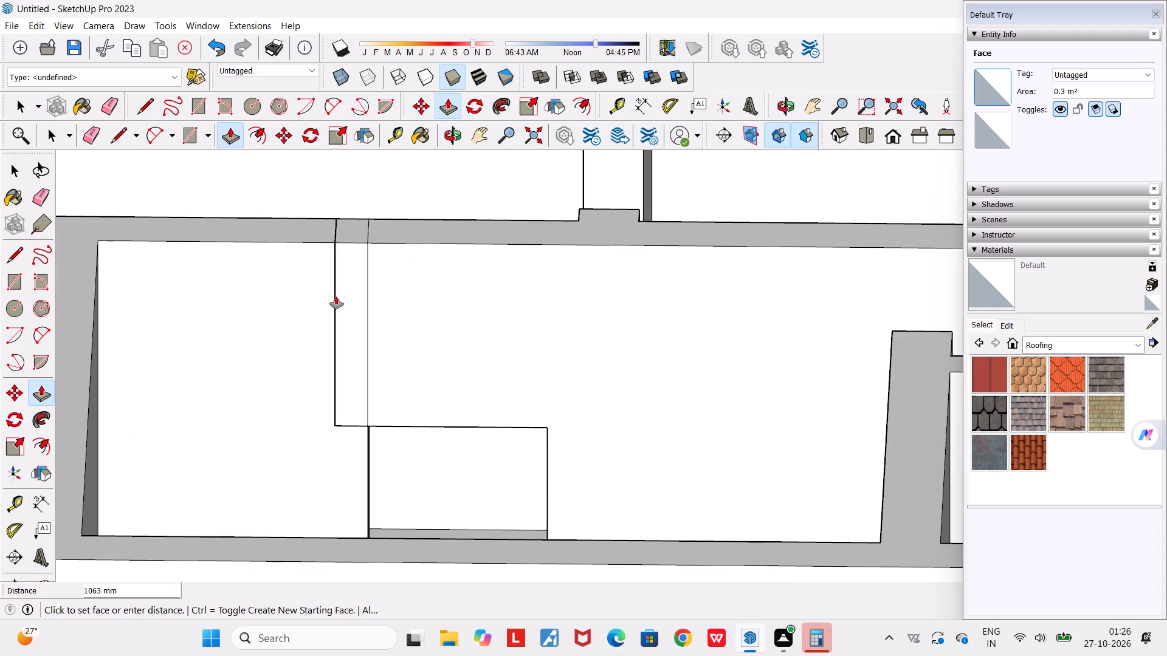
pyautogui.scroll(14, 360, 298)
pyautogui.moveTo(359, 290); pyautogui.dragTo(386, 513, button='middle')
pyautogui.scroll(-4, 386, 513)
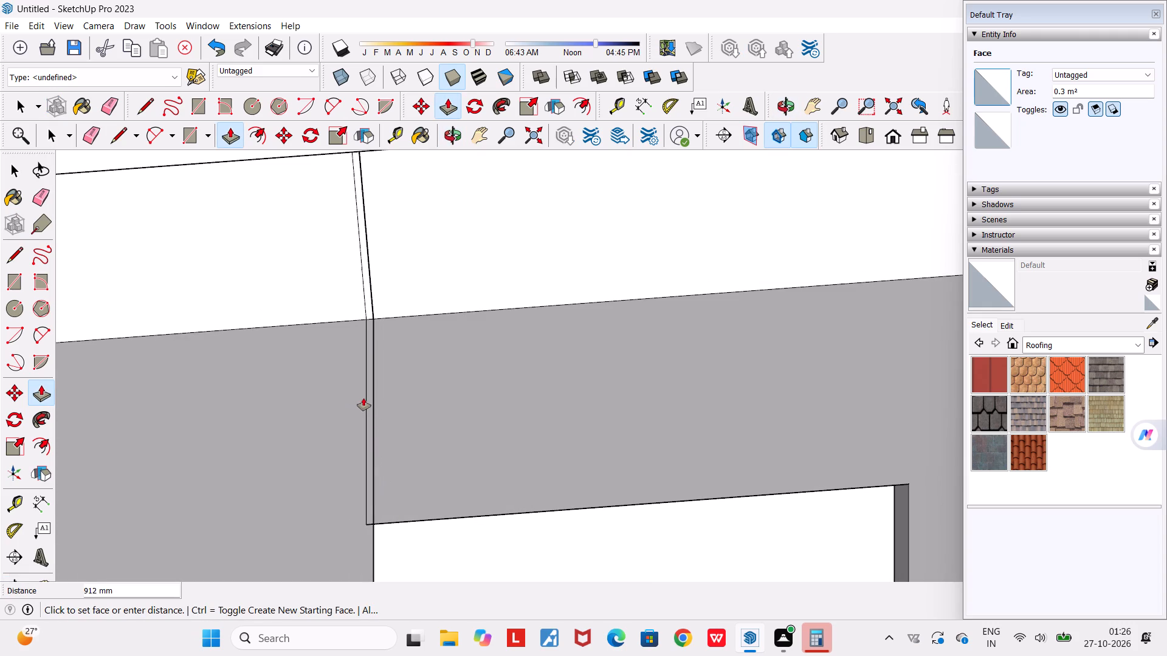
pyautogui.click(370, 400)
# Push/Pull the rectangle on the end of the wall dividing the two rooms 900 mm across the door opening to the central wall.
pyautogui.scroll(-5, 370, 396)
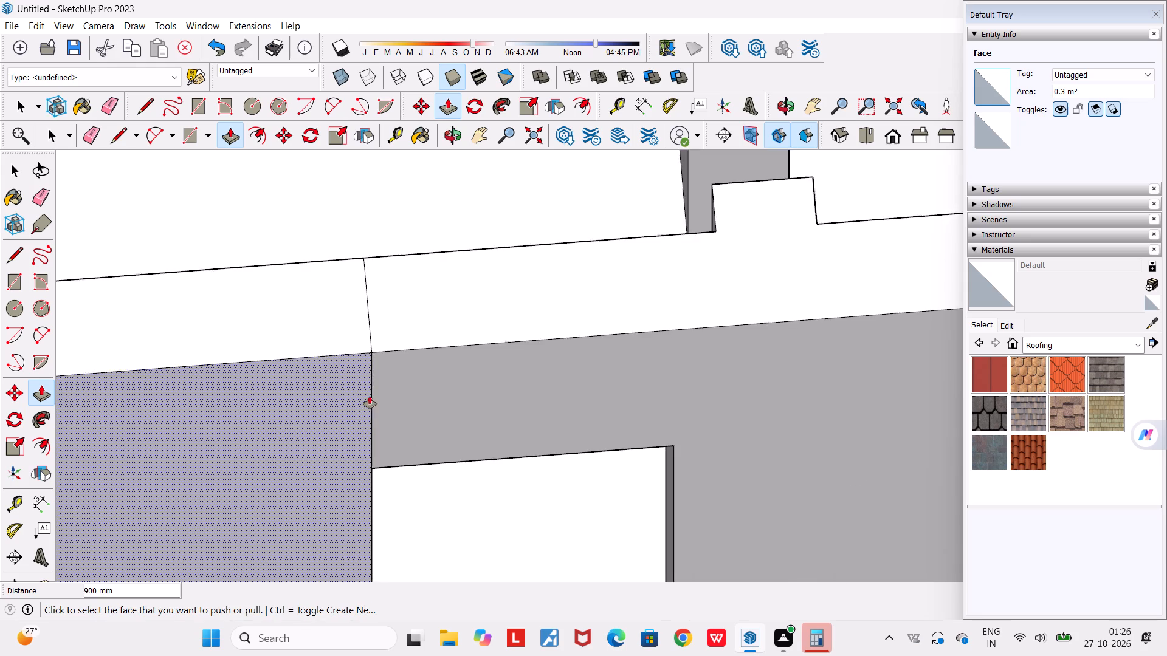
pyautogui.scroll(-7, 370, 396)
pyautogui.scroll(-11, 583, 222)
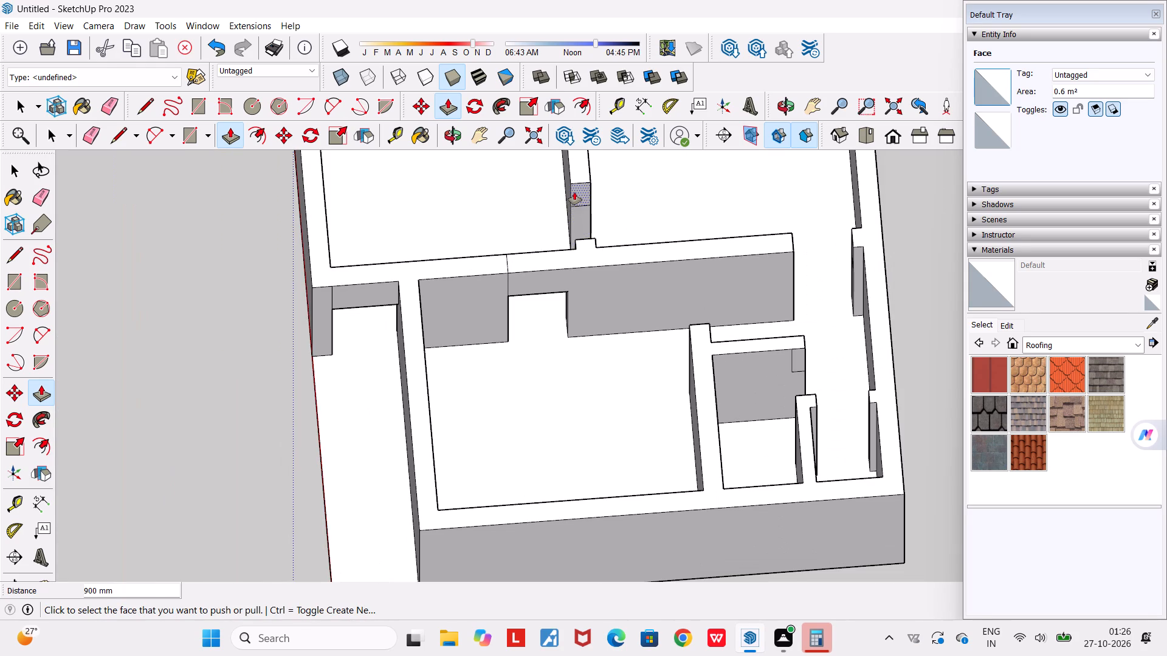
pyautogui.click(574, 192)
pyautogui.moveTo(576, 253); pyautogui.dragTo(484, 255, button='middle')
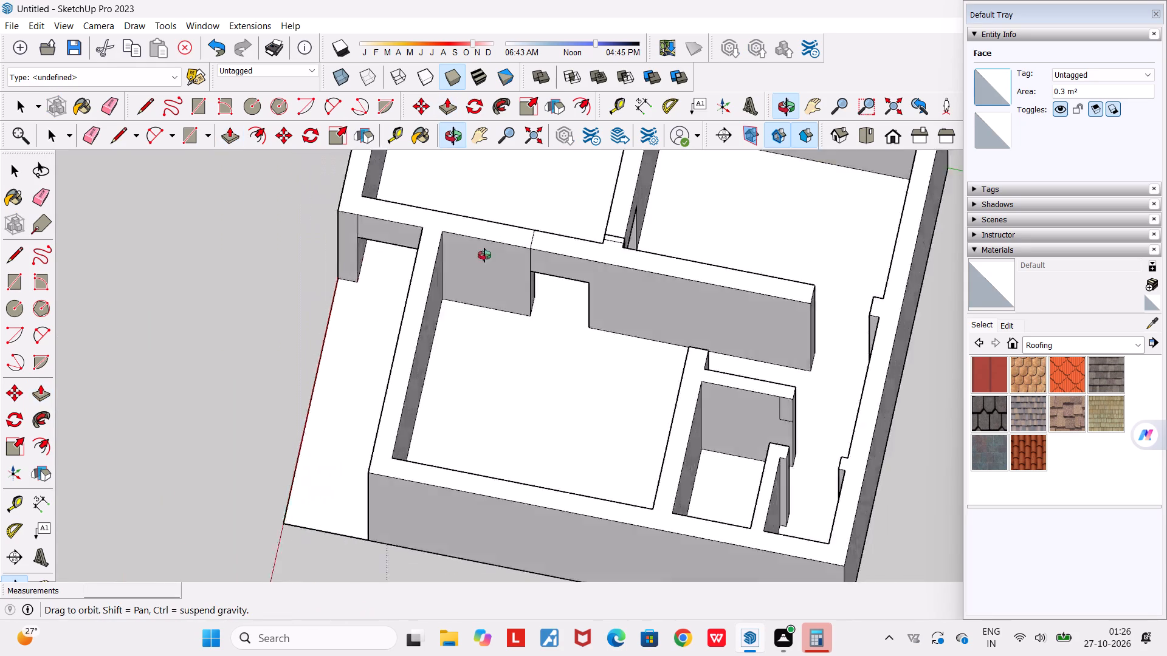
pyautogui.moveTo(484, 255); pyautogui.dragTo(46, 149, button='middle')
pyautogui.scroll(5, 717, 326)
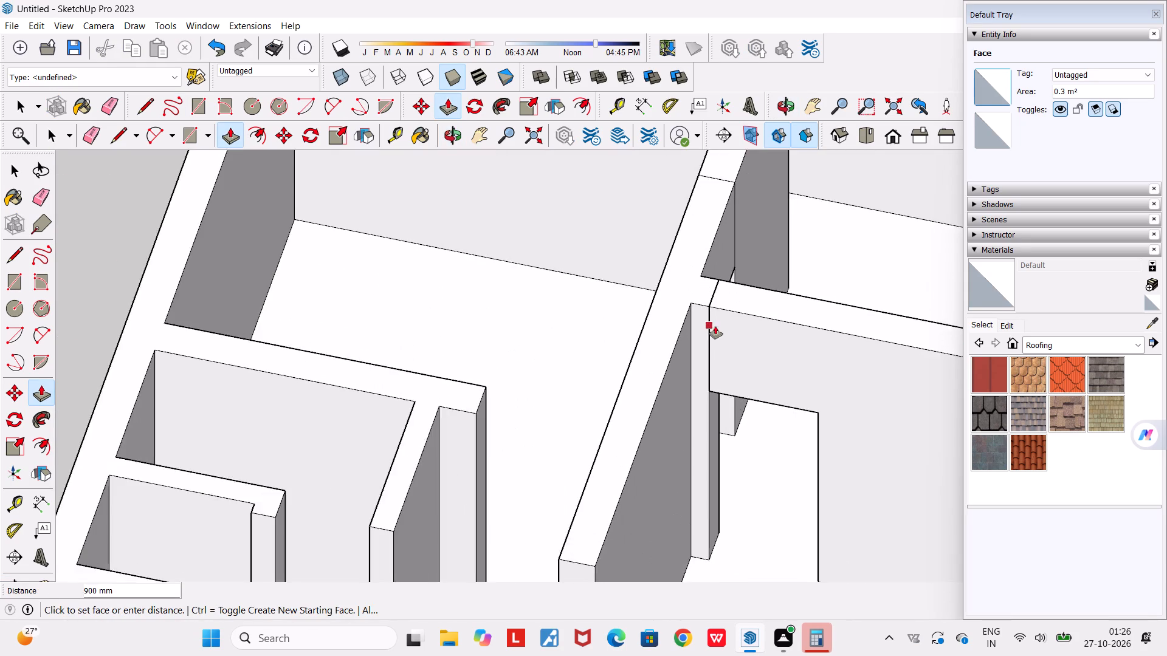
pyautogui.scroll(19, 715, 326)
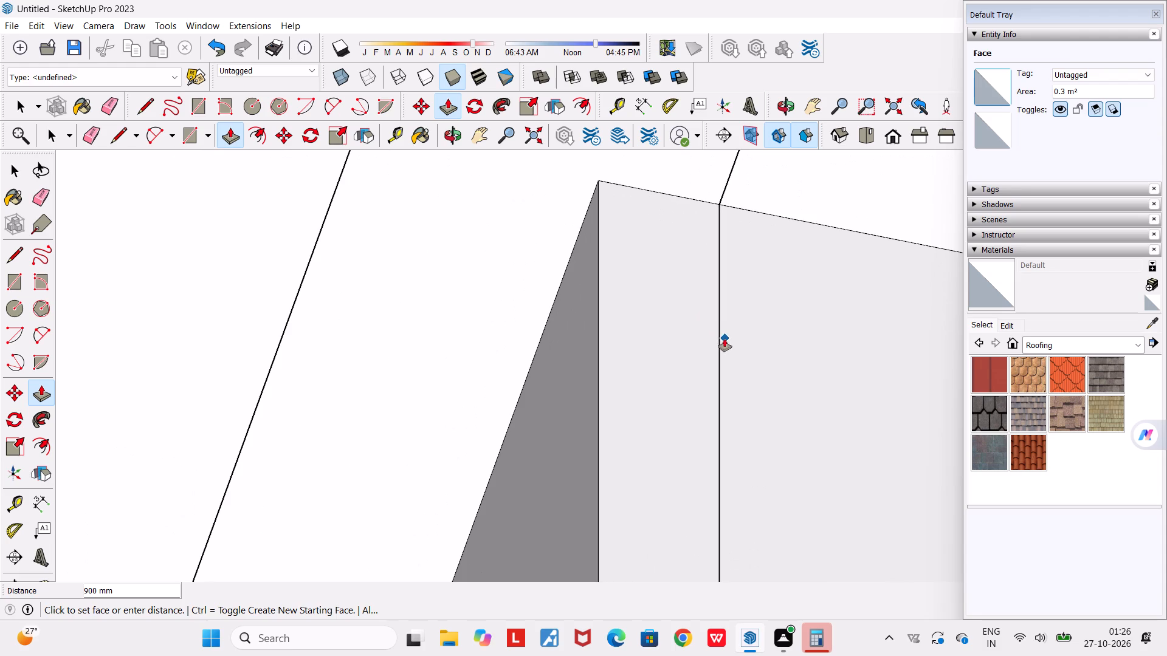
pyautogui.click(725, 339)
pyautogui.scroll(-20, 738, 352)
pyautogui.scroll(-8, 738, 352)
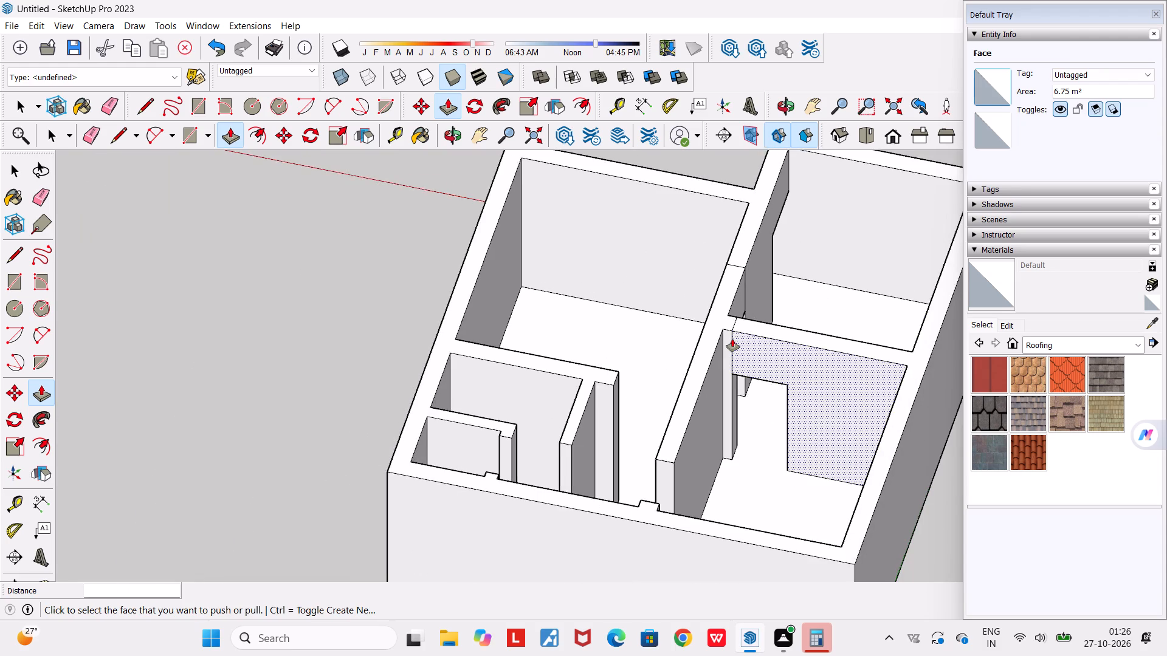
# Push/Pull the rectangle at the free end of the small room's wall 750 mm across its door opening to the facing stub.
pyautogui.moveTo(659, 420); pyautogui.dragTo(1018, 508, button='middle')
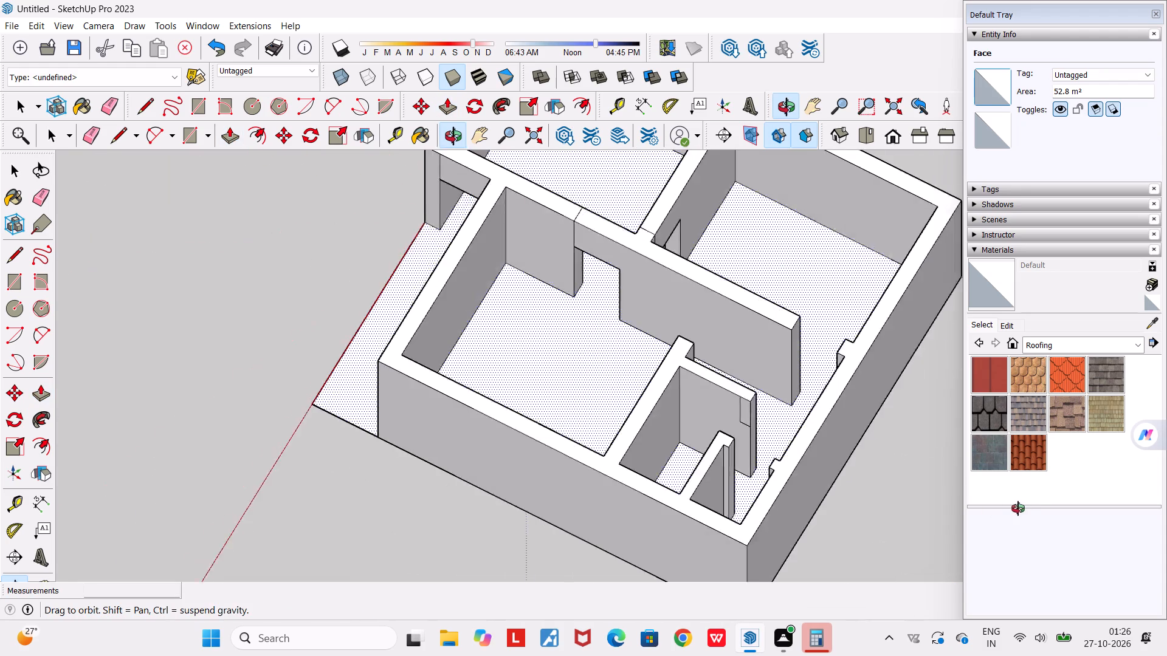
pyautogui.moveTo(1018, 508); pyautogui.dragTo(958, 424, button='middle')
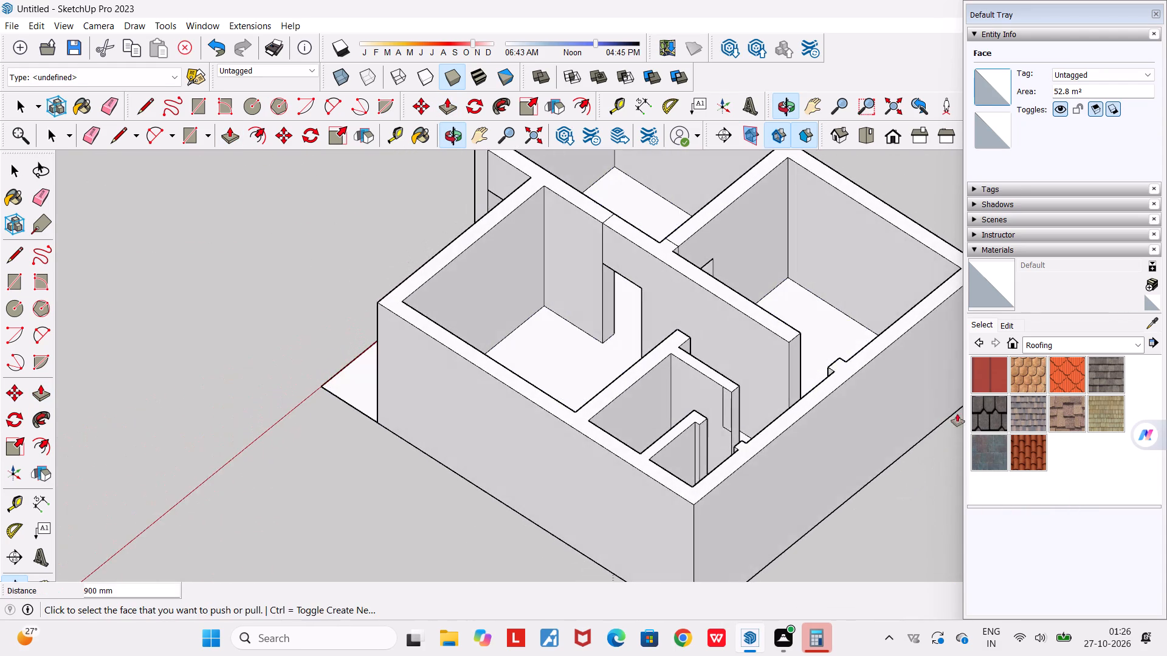
pyautogui.scroll(13, 728, 423)
pyautogui.click(725, 408)
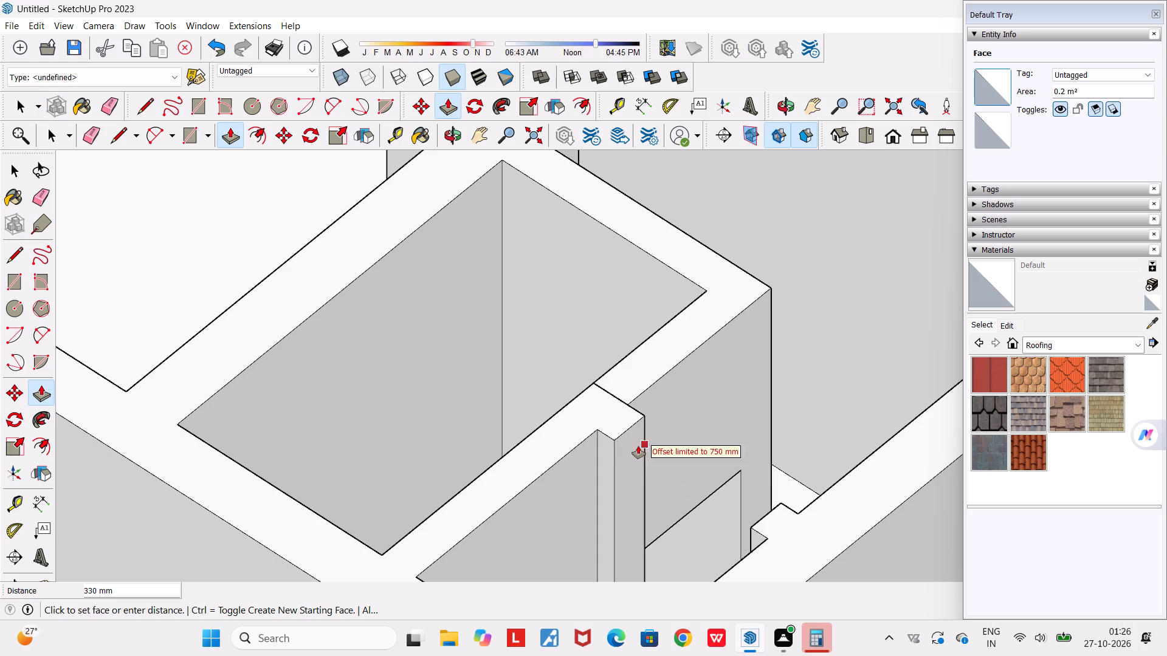
pyautogui.moveTo(617, 449); pyautogui.dragTo(249, 471, button='middle')
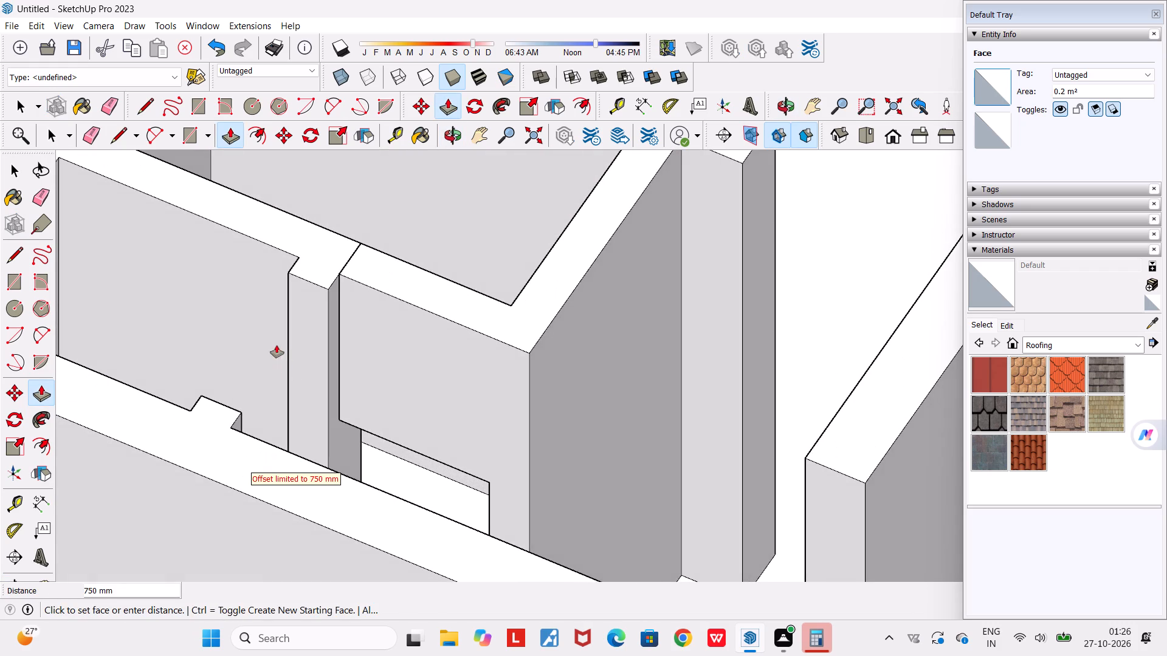
pyautogui.click(292, 318)
# Push/Pull the rectangle on the larger outer-wall stub 902 mm across the opening to meet the central wall's free end.
pyautogui.moveTo(346, 356); pyautogui.dragTo(698, 361, button='middle')
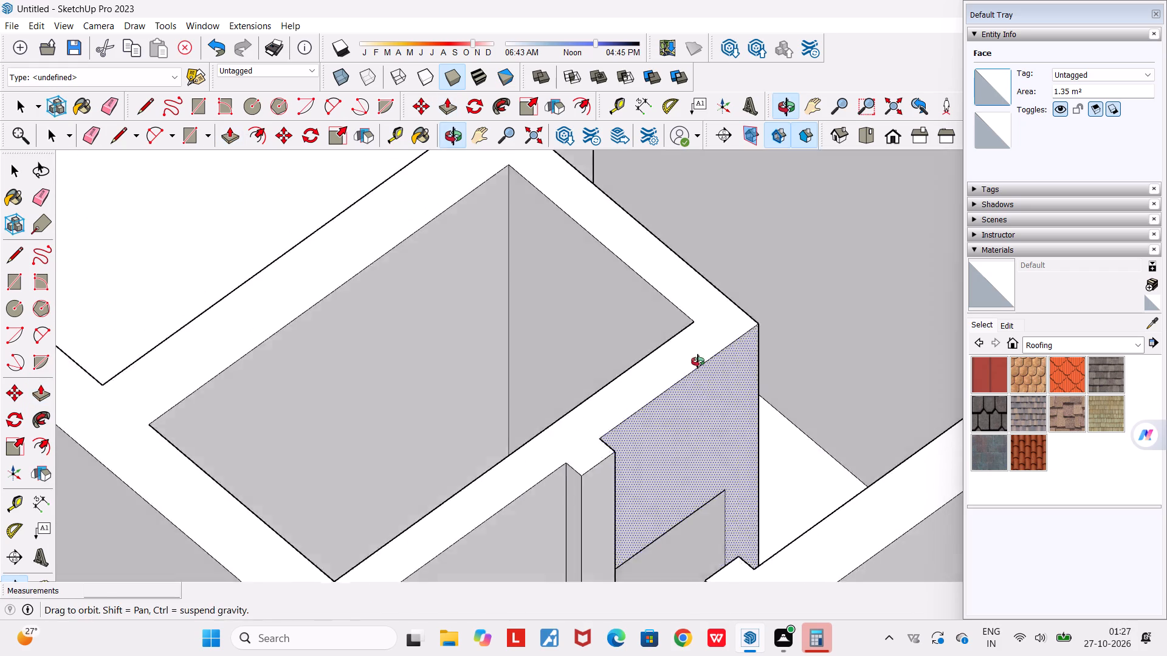
pyautogui.moveTo(698, 361); pyautogui.dragTo(702, 358, button='middle')
pyautogui.scroll(-13, 702, 358)
pyautogui.moveTo(577, 359); pyautogui.dragTo(1039, 360, button='middle')
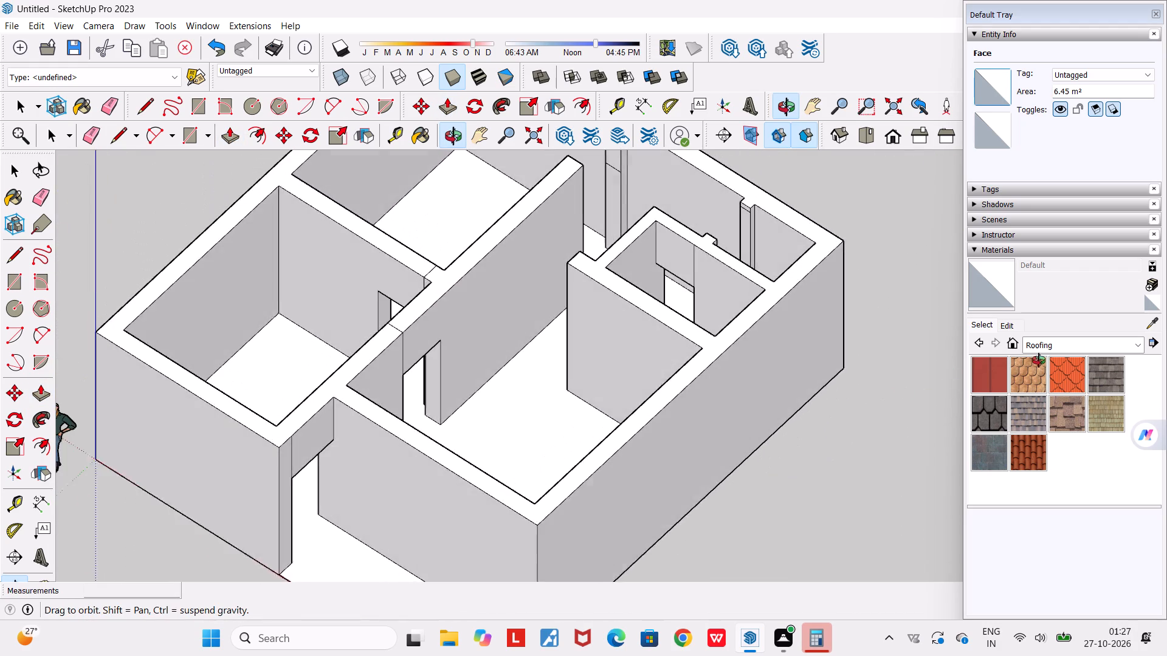
pyautogui.moveTo(1039, 360); pyautogui.dragTo(1044, 357, button='middle')
pyautogui.scroll(11, 715, 211)
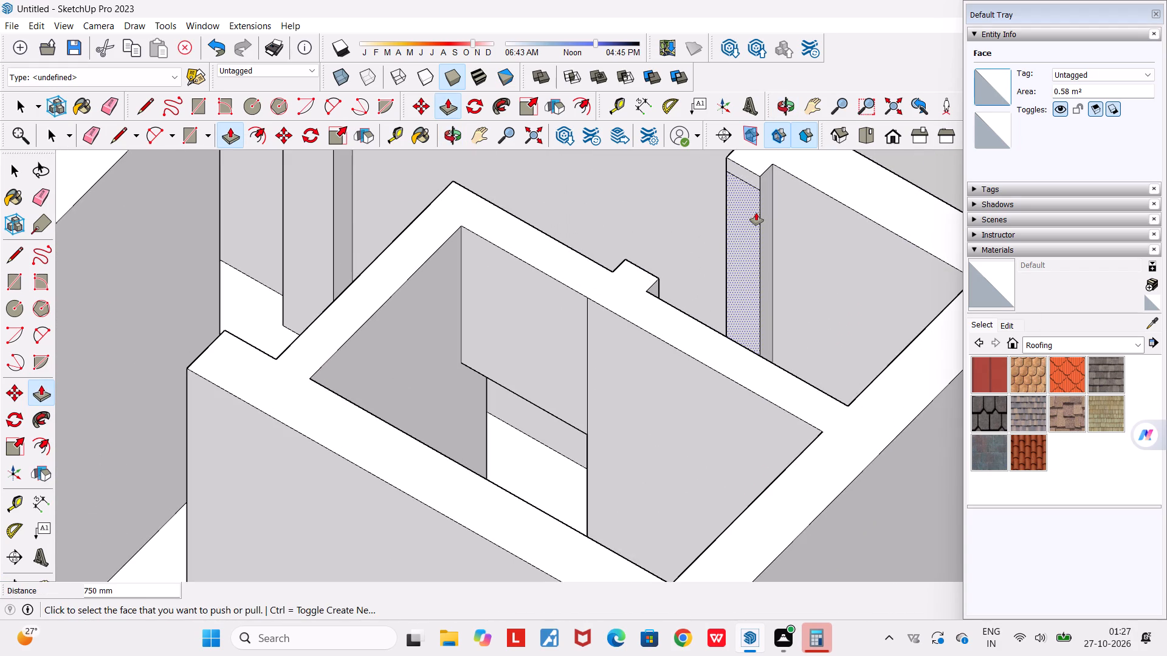
pyautogui.scroll(4, 753, 210)
pyautogui.scroll(-5, 752, 208)
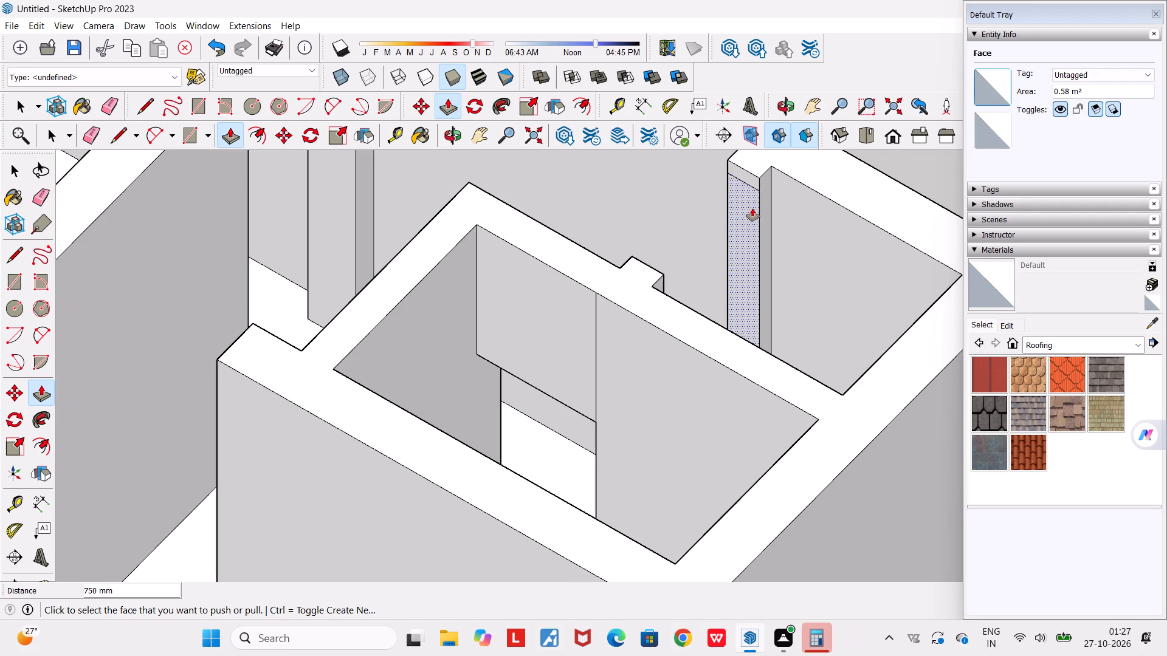
pyautogui.scroll(-6, 747, 180)
pyautogui.moveTo(746, 180); pyautogui.dragTo(649, 176, button='middle')
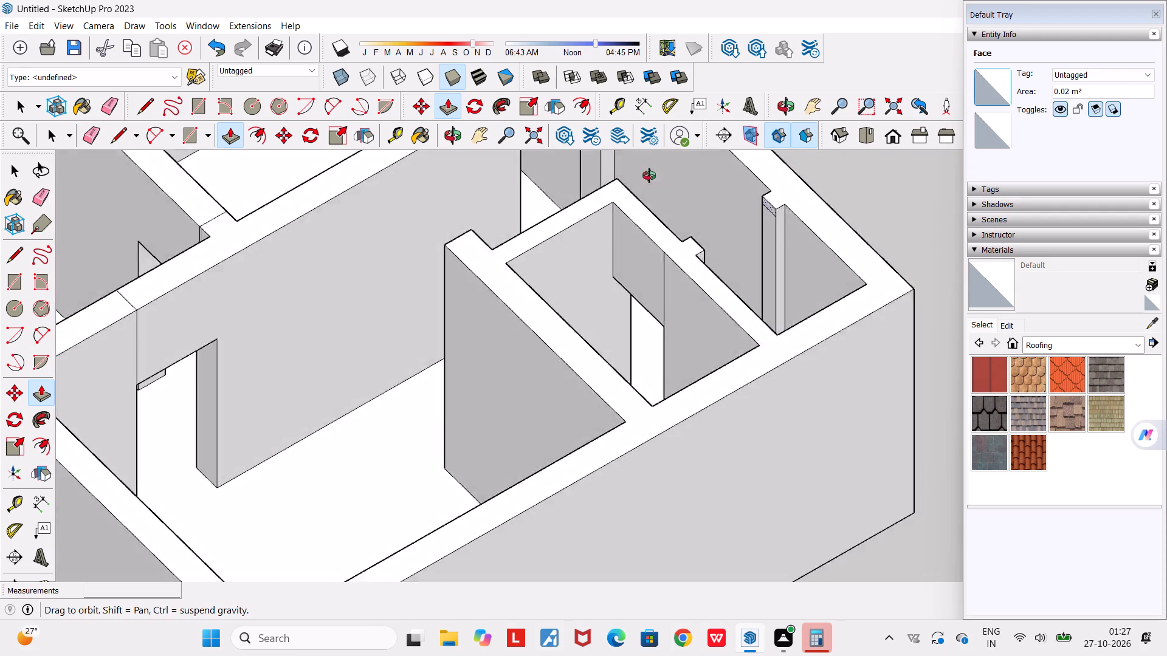
pyautogui.moveTo(649, 176); pyautogui.dragTo(146, 191, button='middle')
pyautogui.scroll(-4, 260, 193)
pyautogui.moveTo(353, 372); pyautogui.dragTo(462, 379, button='middle')
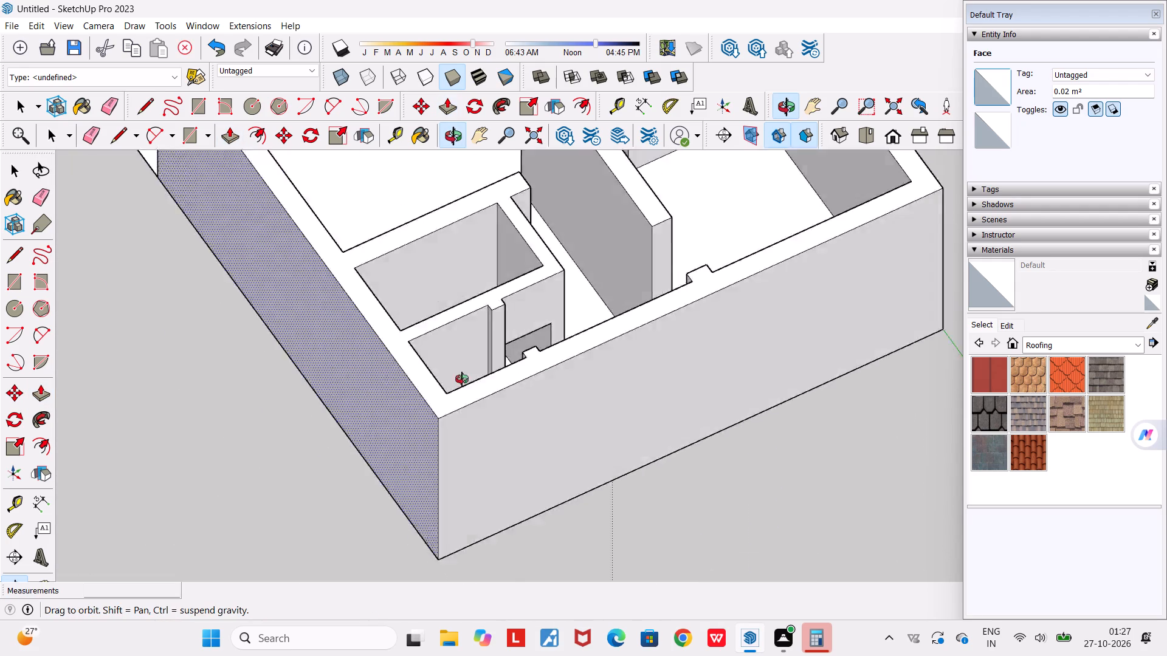
pyautogui.moveTo(462, 379); pyautogui.dragTo(1108, 341, button='middle')
pyautogui.scroll(6, 545, 235)
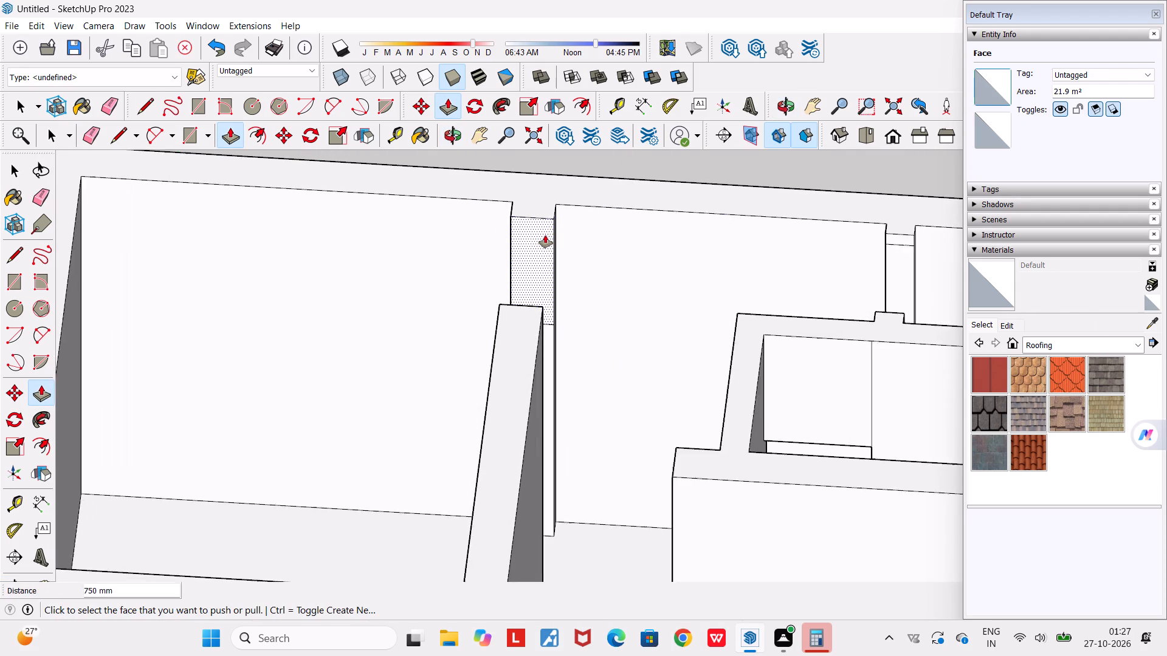
pyautogui.scroll(4, 544, 235)
pyautogui.moveTo(545, 241); pyautogui.dragTo(387, 233, button='middle')
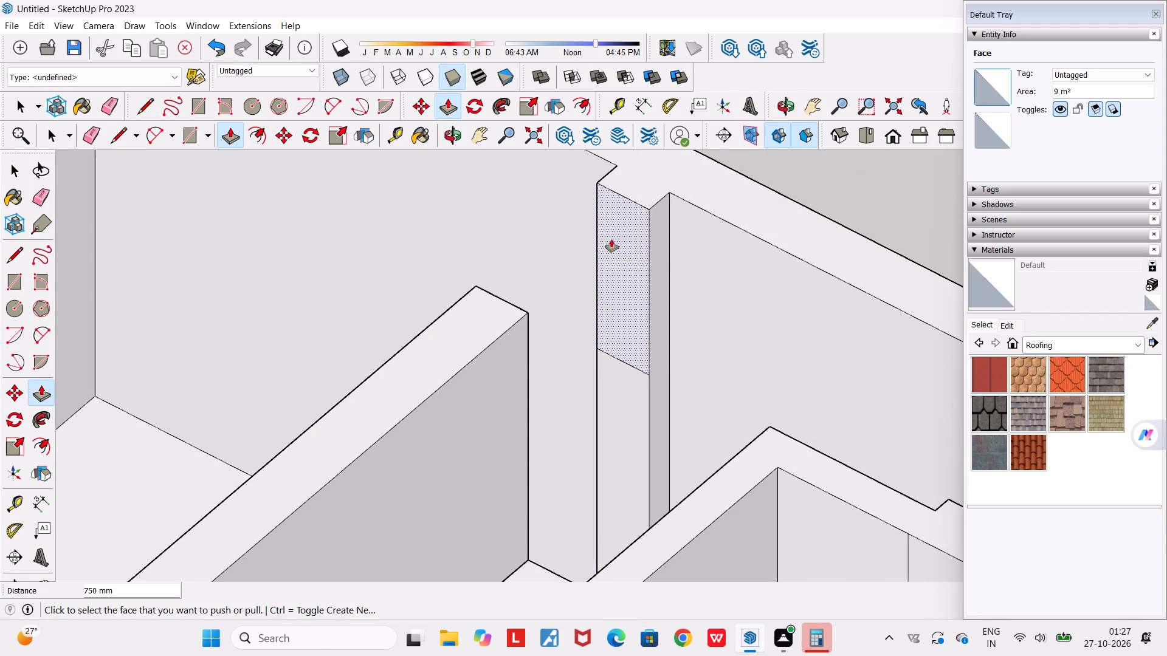
pyautogui.click(611, 239)
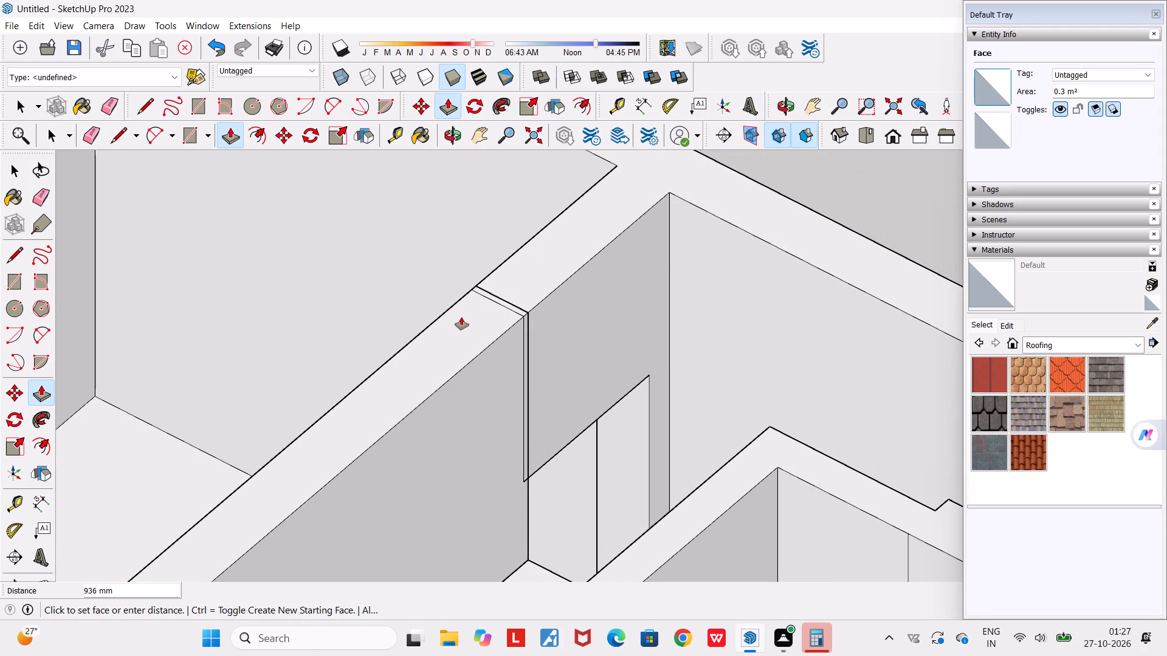
pyautogui.click(465, 313)
# Erase the lower edge of the rectangle on the smaller stub projecting from the outer wall.
pyautogui.moveTo(518, 330); pyautogui.dragTo(256, 251, button='middle')
pyautogui.scroll(-4, 256, 251)
pyautogui.moveTo(545, 414); pyautogui.dragTo(762, 398, button='middle')
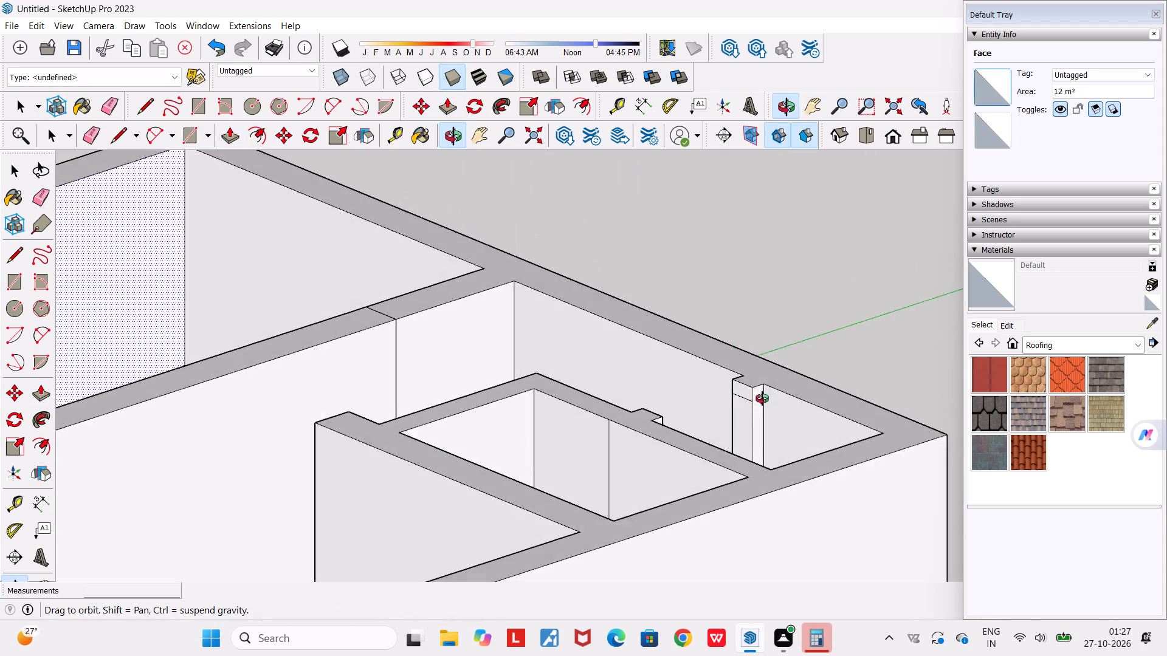
pyautogui.moveTo(762, 398); pyautogui.dragTo(764, 397, button='middle')
pyautogui.scroll(10, 742, 397)
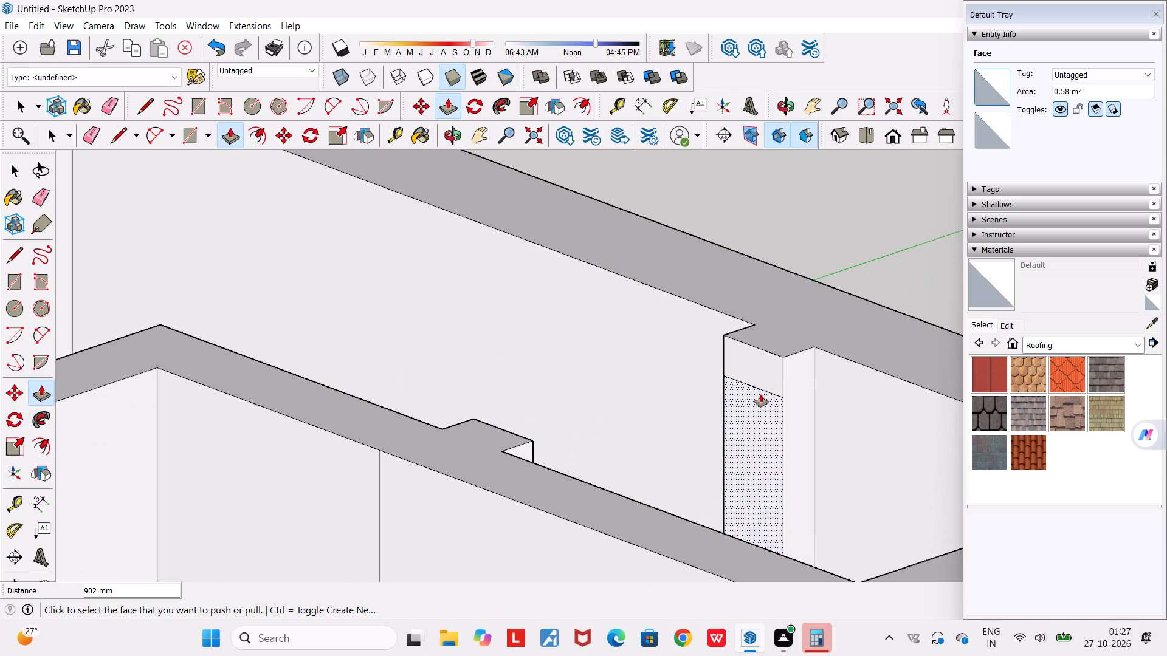
pyautogui.press('space')
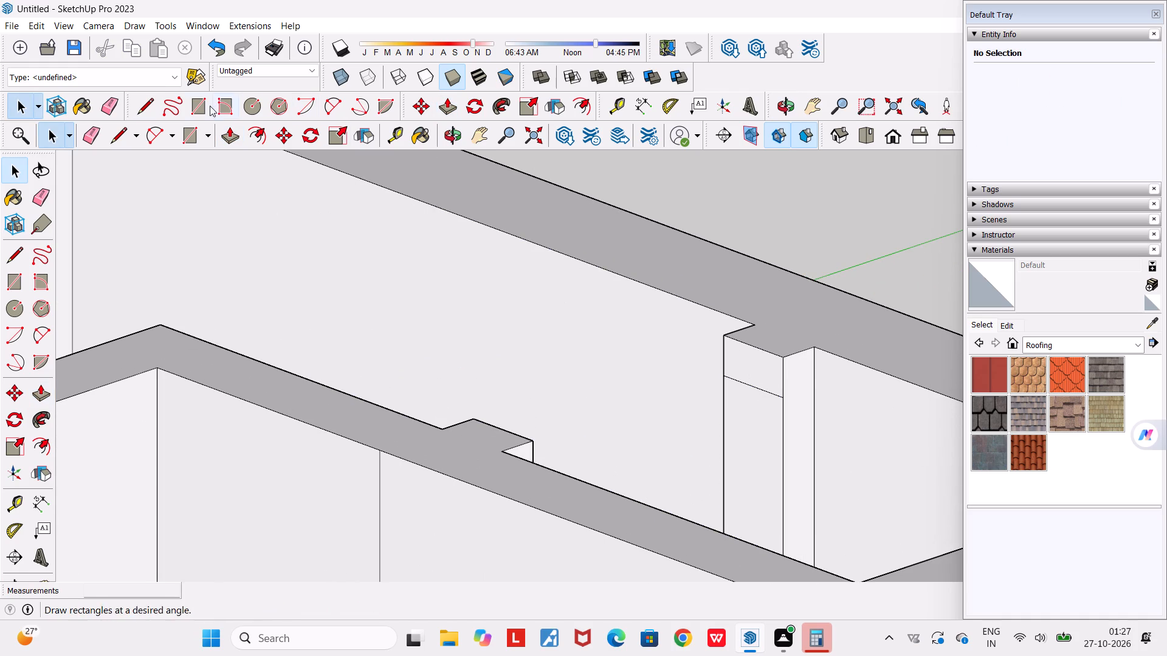
pyautogui.click(115, 105)
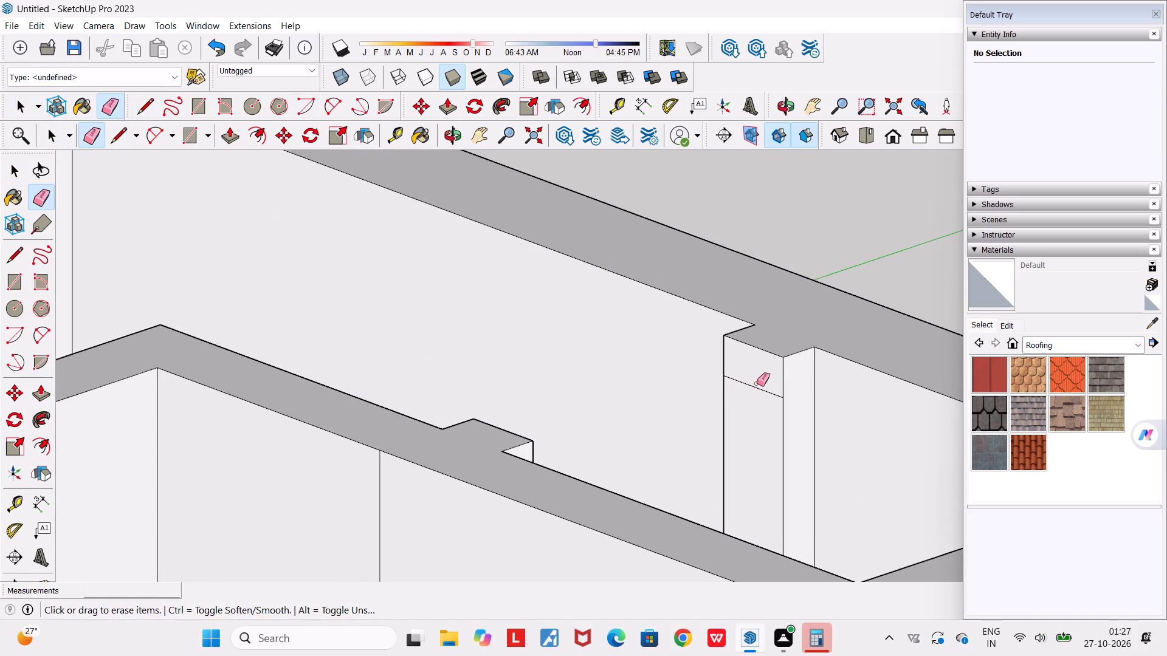
pyautogui.moveTo(757, 380); pyautogui.dragTo(756, 395)
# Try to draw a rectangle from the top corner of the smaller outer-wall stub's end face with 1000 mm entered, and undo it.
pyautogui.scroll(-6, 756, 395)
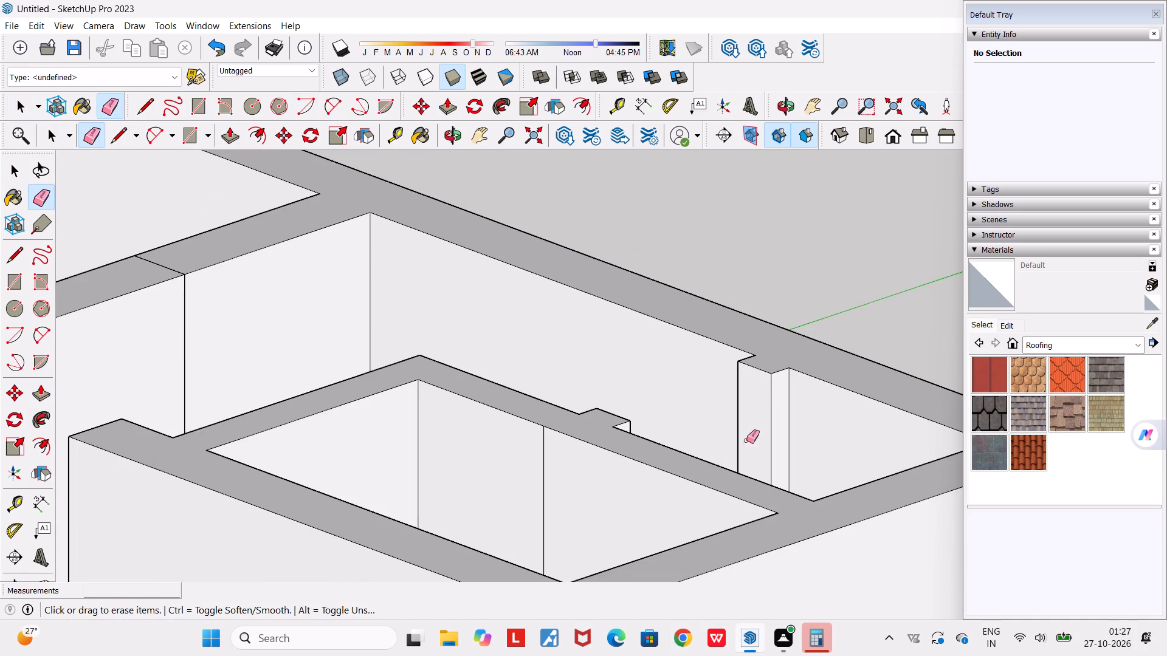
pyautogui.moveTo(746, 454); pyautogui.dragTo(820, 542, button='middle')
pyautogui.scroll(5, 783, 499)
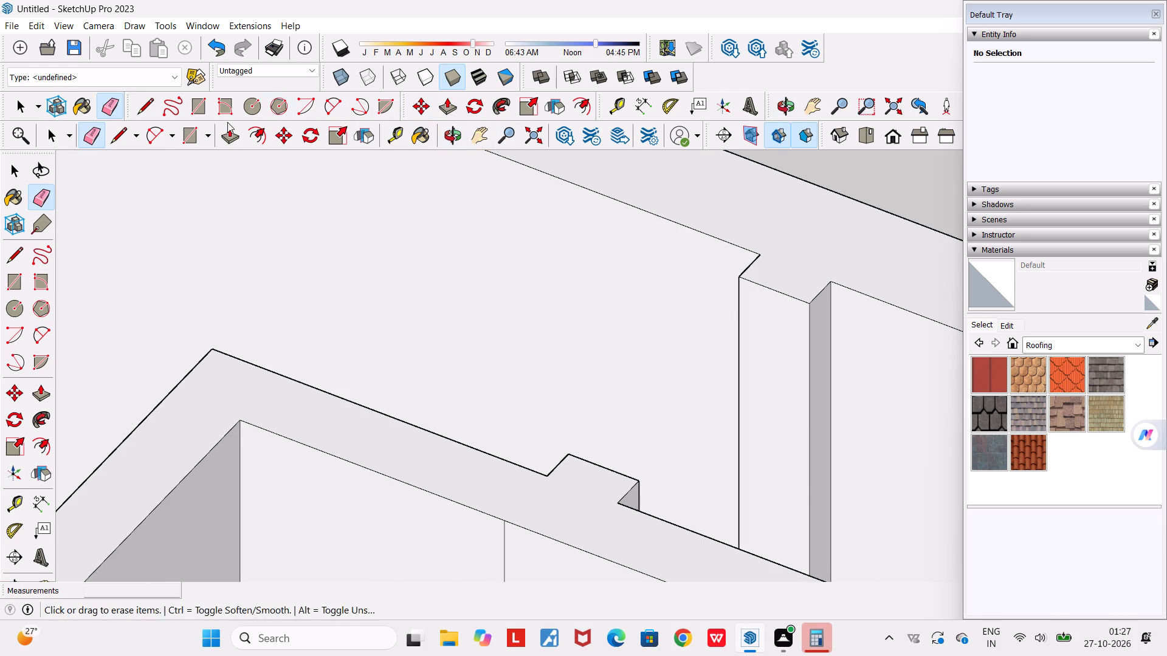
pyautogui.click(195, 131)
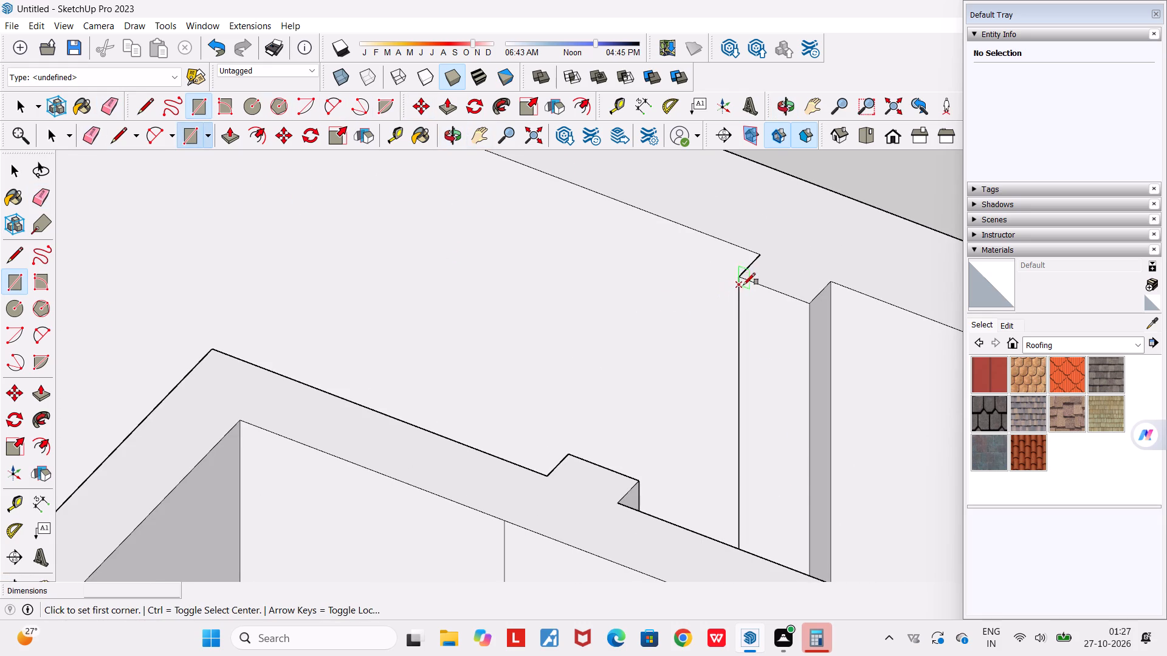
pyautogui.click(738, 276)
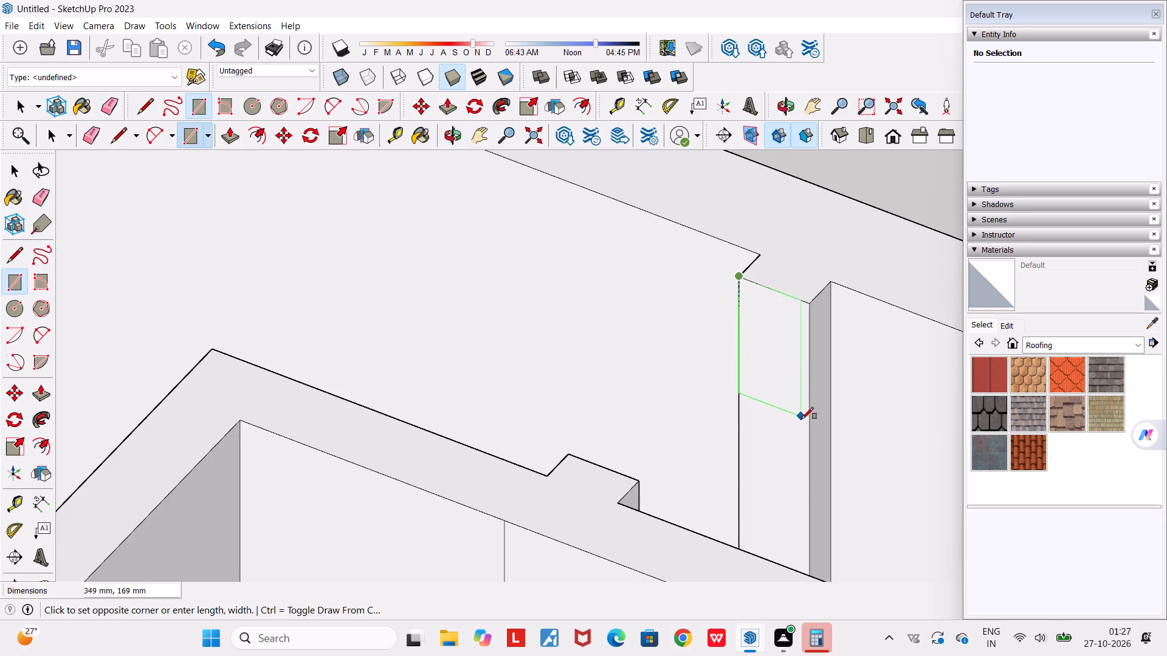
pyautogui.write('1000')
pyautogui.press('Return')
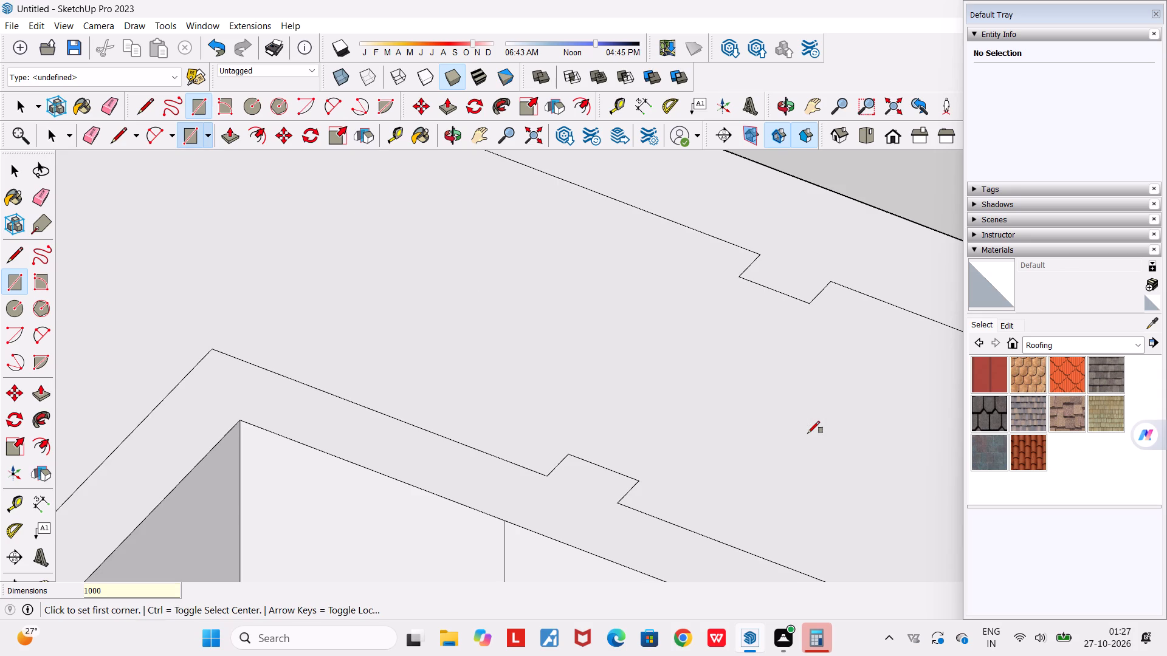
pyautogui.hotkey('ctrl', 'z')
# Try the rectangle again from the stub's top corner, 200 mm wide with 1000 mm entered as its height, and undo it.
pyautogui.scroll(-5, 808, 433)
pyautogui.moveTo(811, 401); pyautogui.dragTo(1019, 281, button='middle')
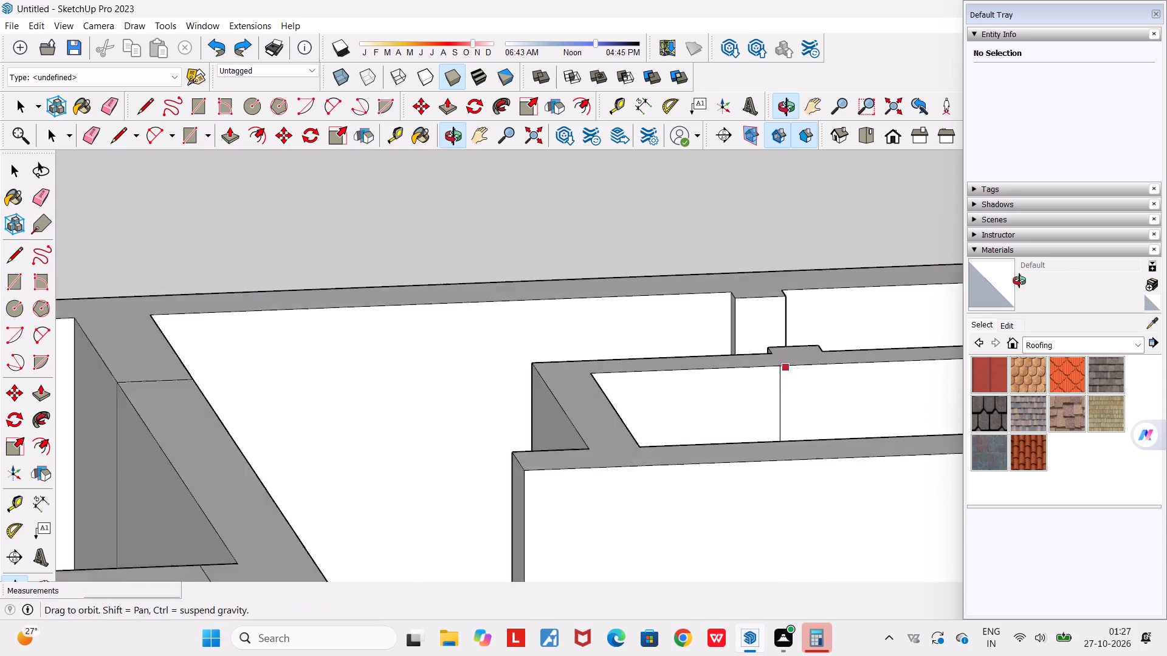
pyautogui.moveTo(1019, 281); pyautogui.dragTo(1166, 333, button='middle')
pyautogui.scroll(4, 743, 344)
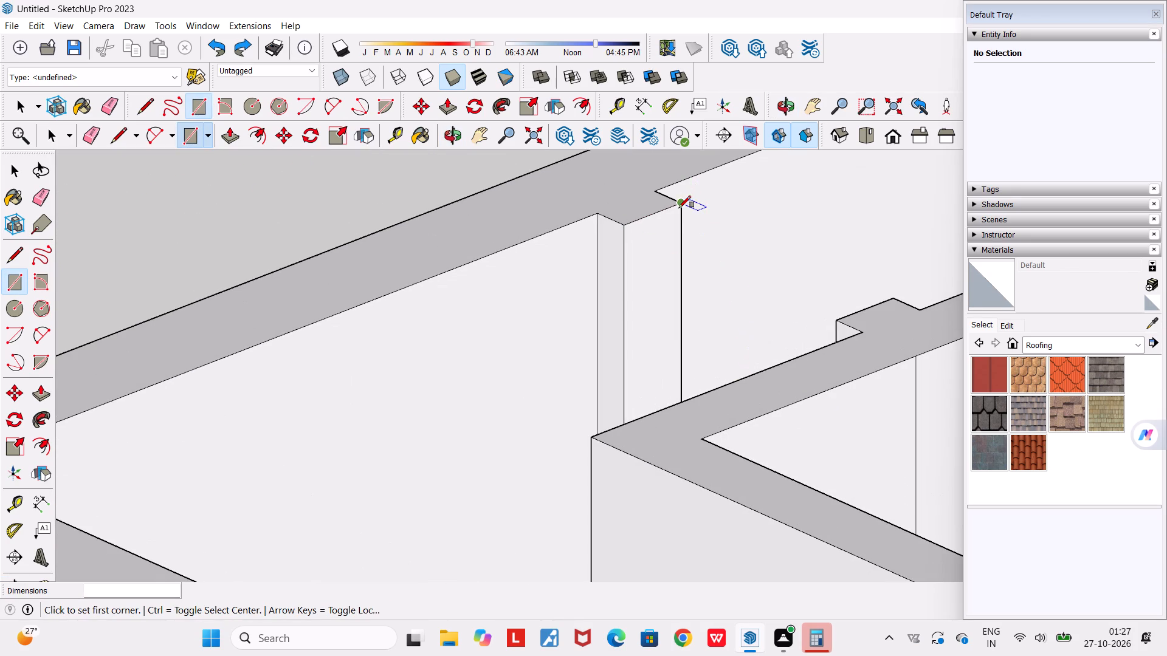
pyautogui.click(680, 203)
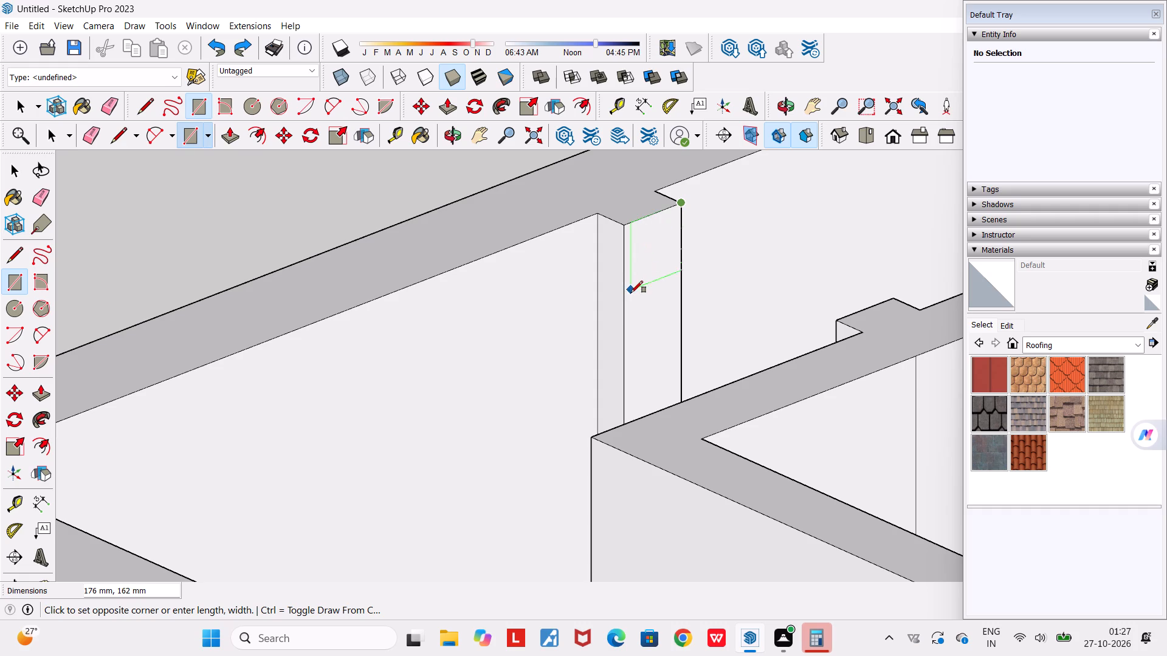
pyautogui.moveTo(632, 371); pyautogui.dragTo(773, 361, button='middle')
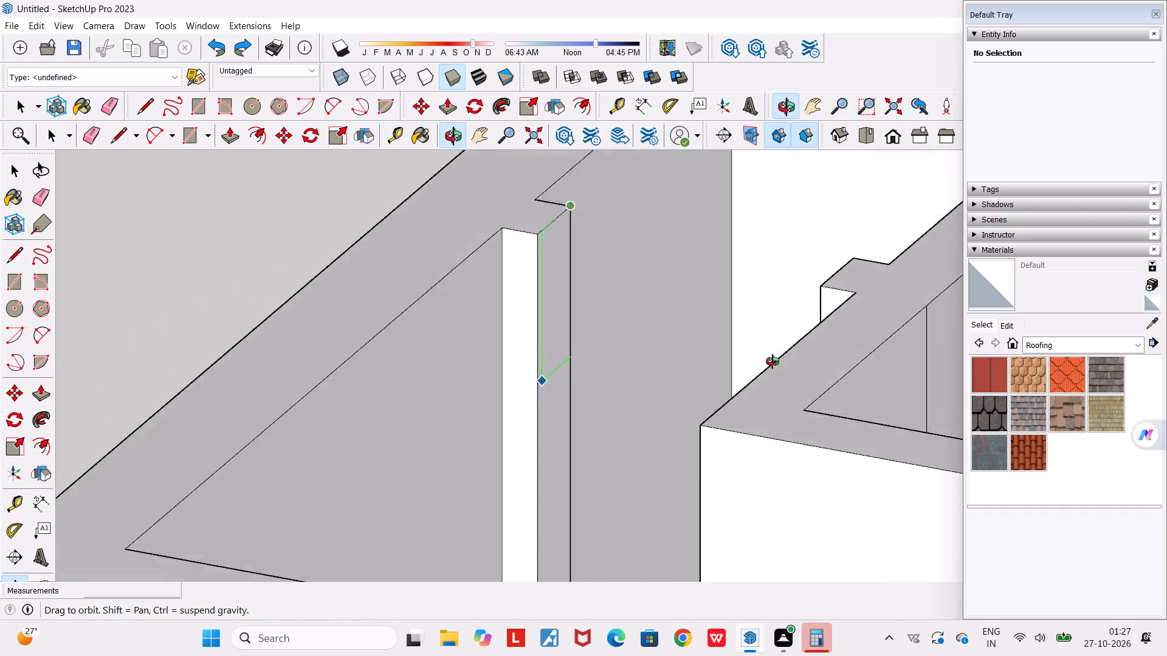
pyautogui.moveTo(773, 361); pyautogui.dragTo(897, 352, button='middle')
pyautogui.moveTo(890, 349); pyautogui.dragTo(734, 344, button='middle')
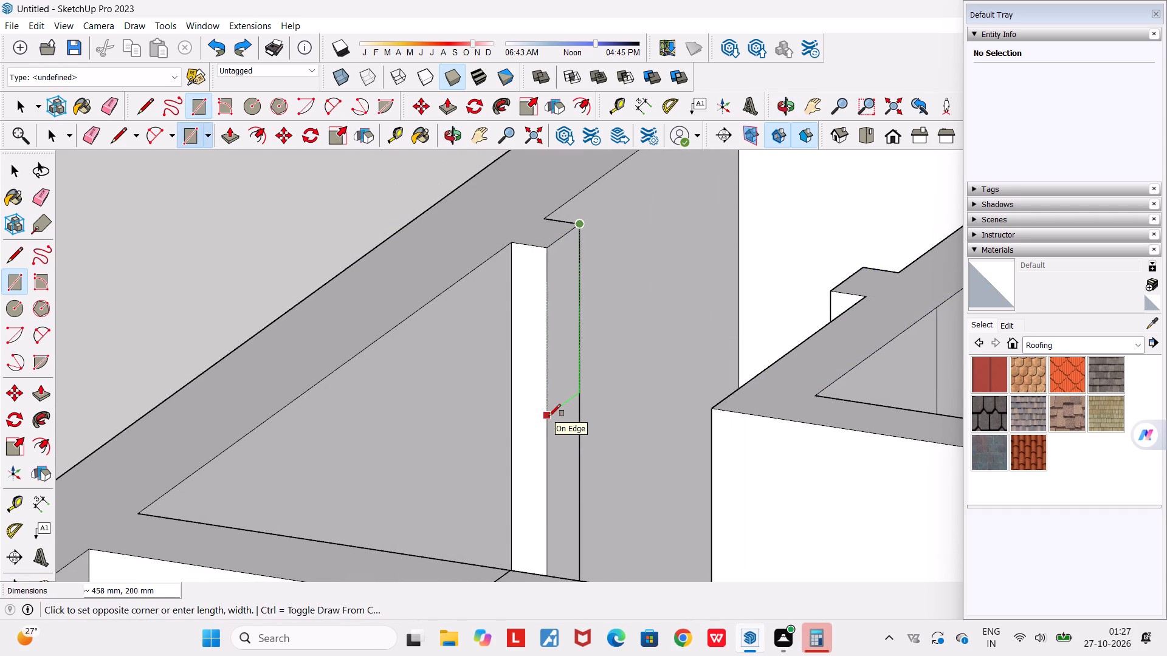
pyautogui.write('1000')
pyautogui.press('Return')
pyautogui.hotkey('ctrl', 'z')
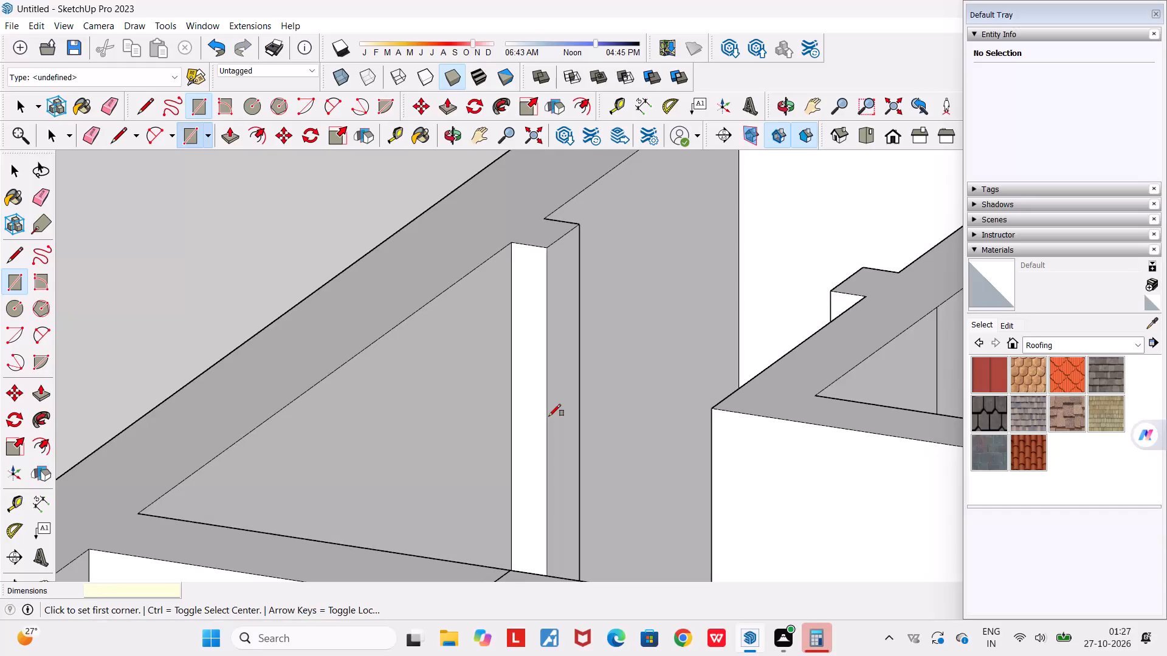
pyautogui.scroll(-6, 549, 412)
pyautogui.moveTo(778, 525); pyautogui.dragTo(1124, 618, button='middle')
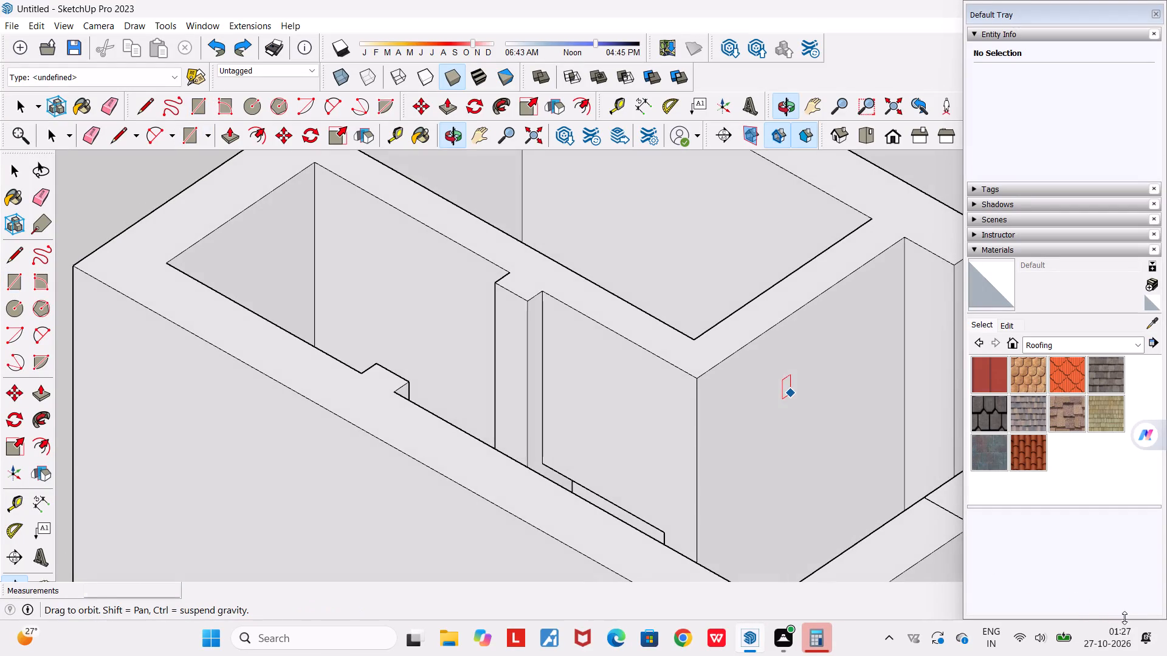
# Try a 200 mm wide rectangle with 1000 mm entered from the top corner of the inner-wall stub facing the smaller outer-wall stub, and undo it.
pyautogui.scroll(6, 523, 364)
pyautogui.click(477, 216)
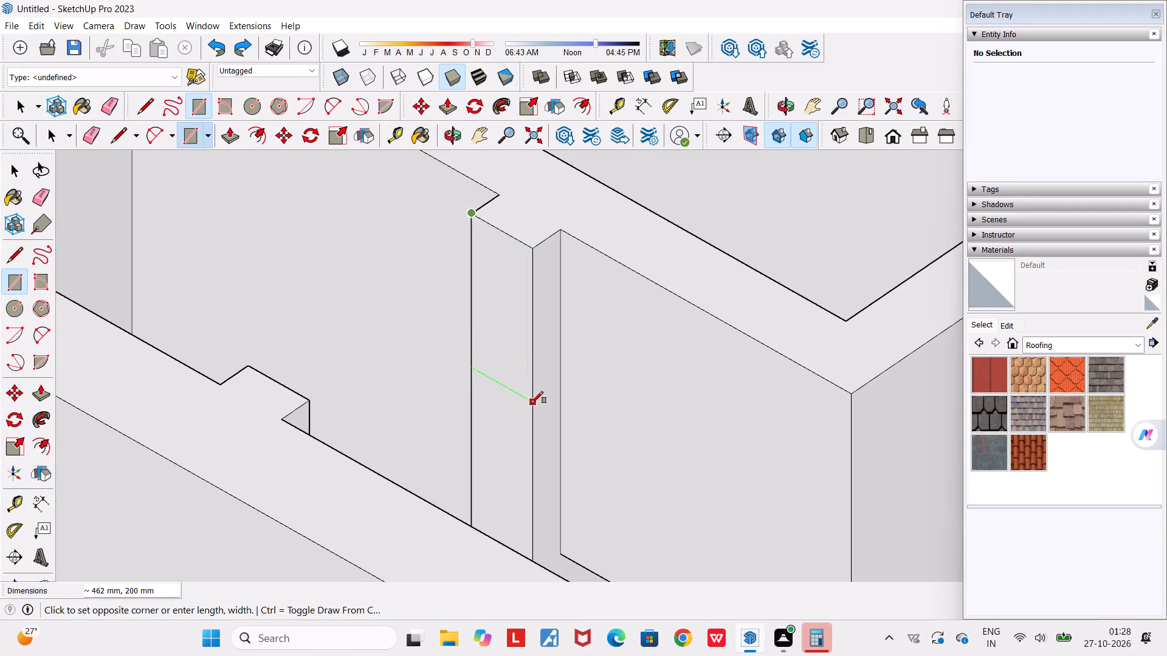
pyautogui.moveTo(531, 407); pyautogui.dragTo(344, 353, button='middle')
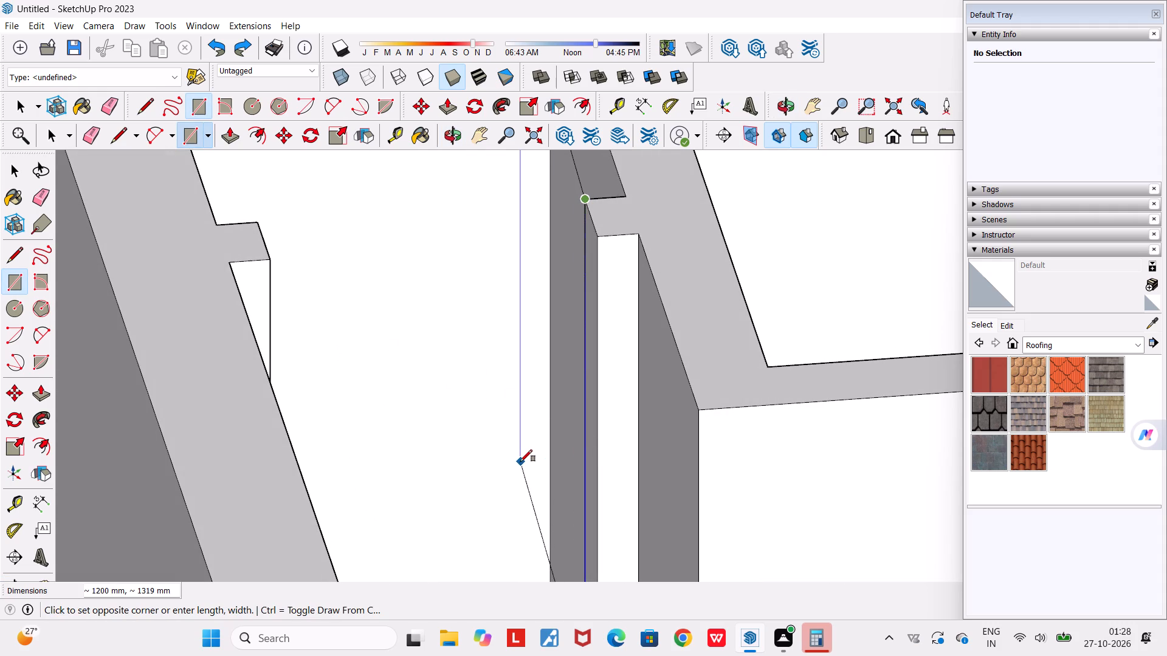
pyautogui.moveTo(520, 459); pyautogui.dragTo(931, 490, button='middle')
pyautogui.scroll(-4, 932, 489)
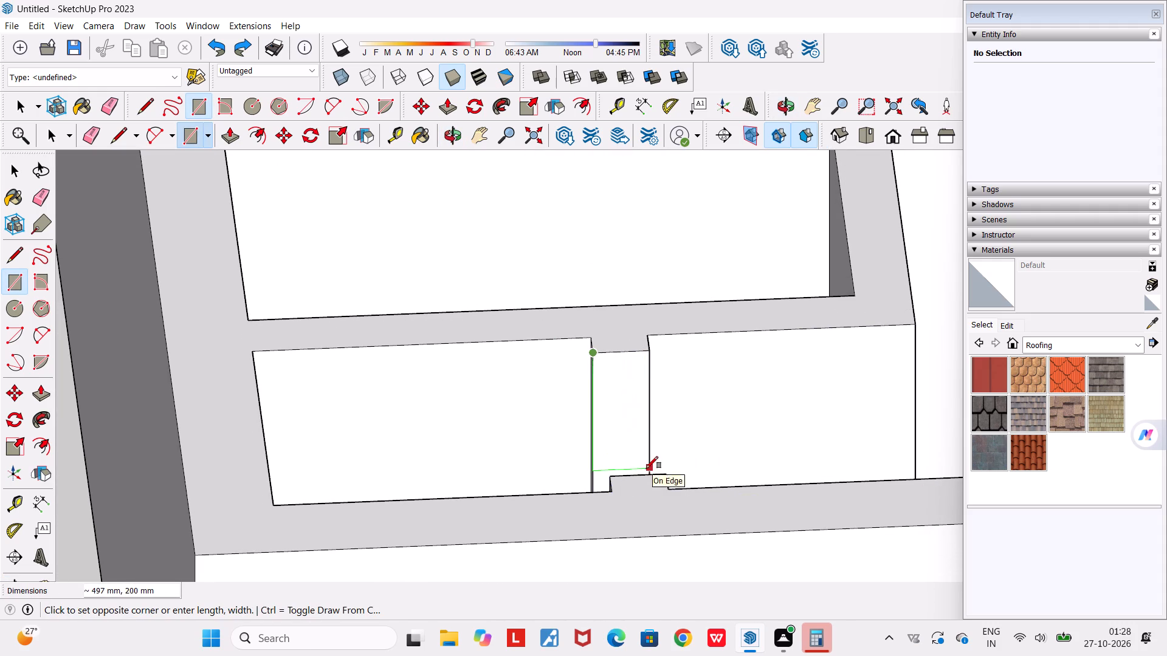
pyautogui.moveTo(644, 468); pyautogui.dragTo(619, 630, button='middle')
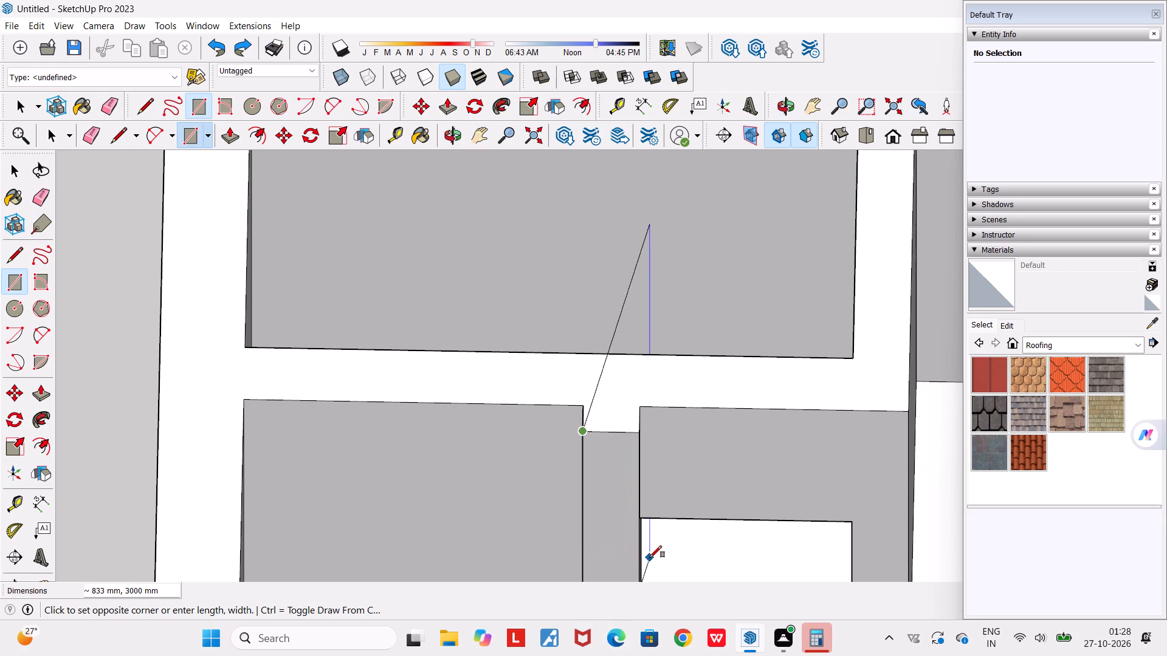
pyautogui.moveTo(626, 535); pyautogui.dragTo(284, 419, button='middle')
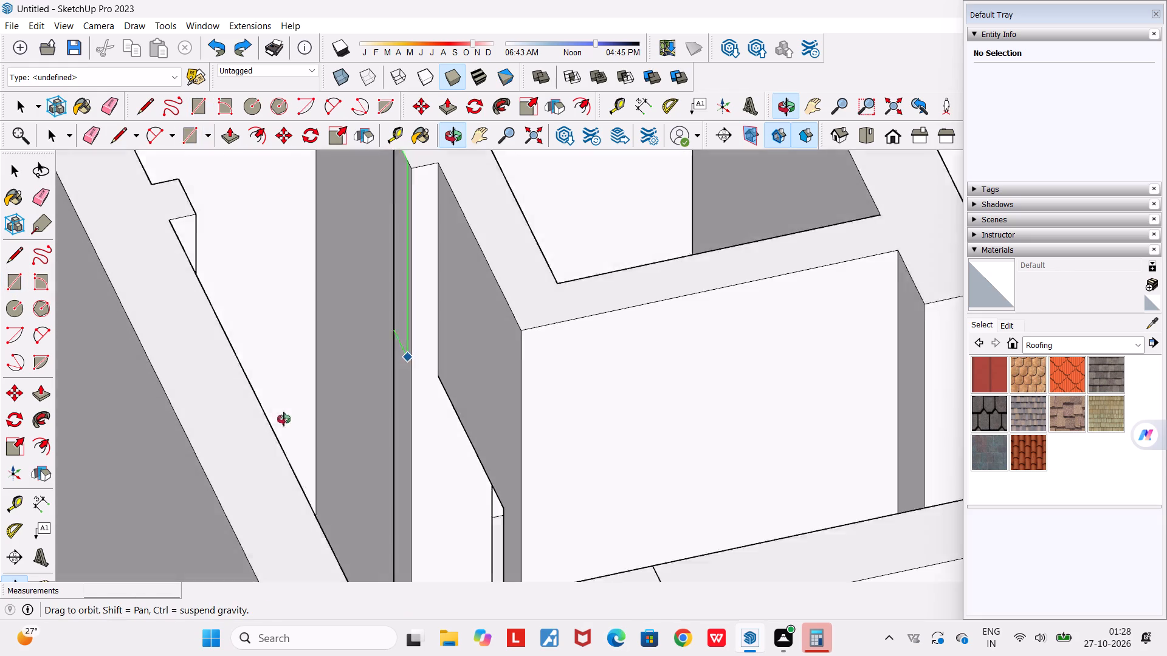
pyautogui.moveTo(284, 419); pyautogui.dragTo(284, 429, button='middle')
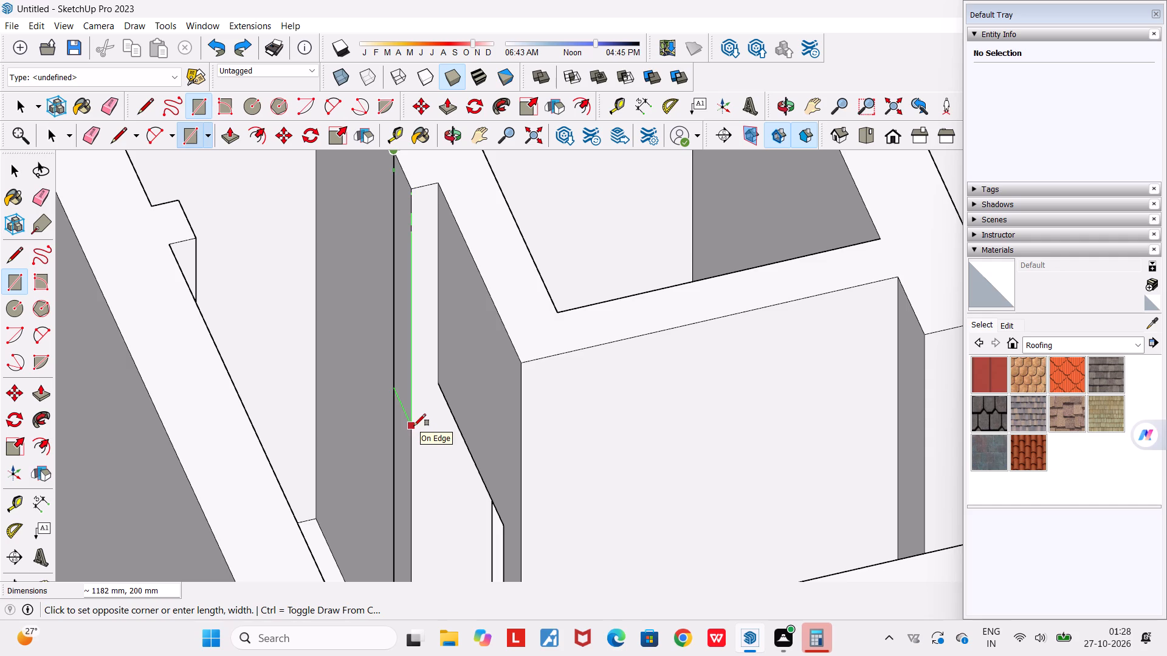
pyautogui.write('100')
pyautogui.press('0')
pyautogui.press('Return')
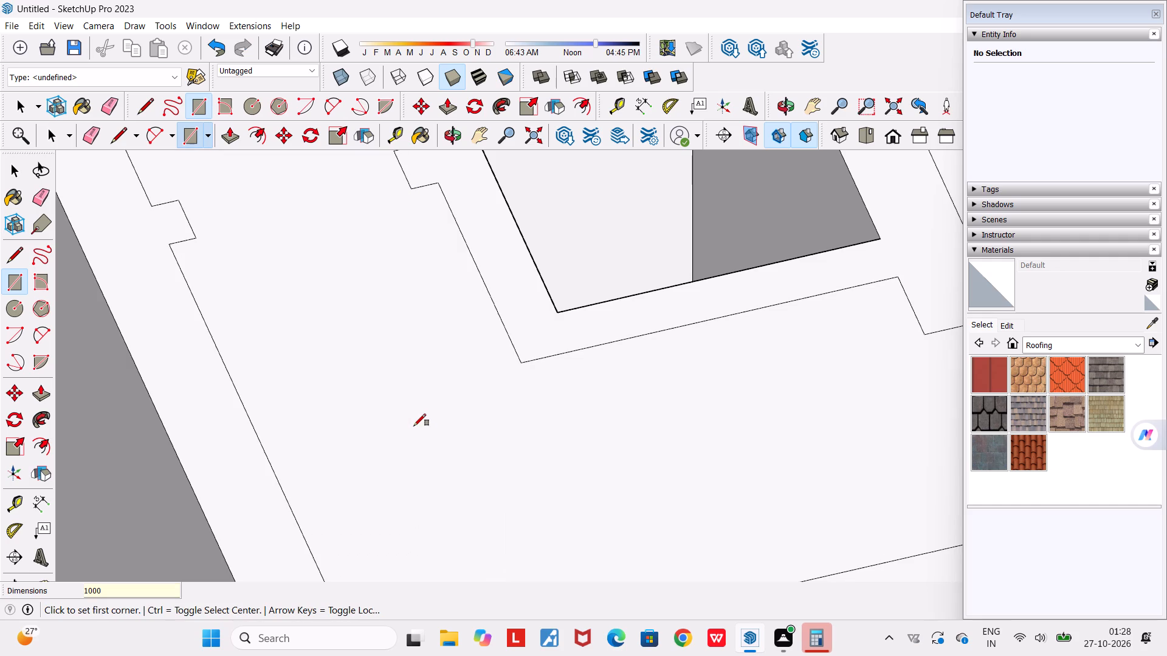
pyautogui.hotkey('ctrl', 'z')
# Leave the Rectangle tool and examine the whole building from several sides, including its walls and door openings.
pyautogui.scroll(-10, 414, 426)
pyautogui.moveTo(473, 495); pyautogui.dragTo(883, 405, button='middle')
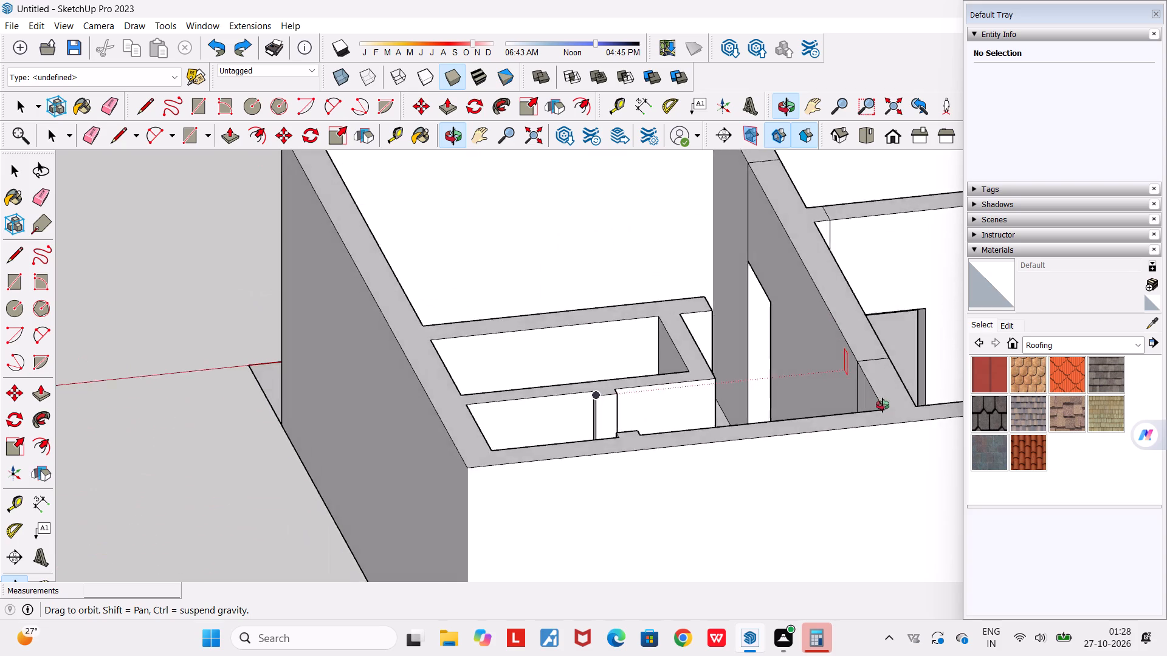
pyautogui.moveTo(883, 405); pyautogui.dragTo(22, 333, button='middle')
pyautogui.scroll(-6, 33, 332)
pyautogui.scroll(-13, 95, 346)
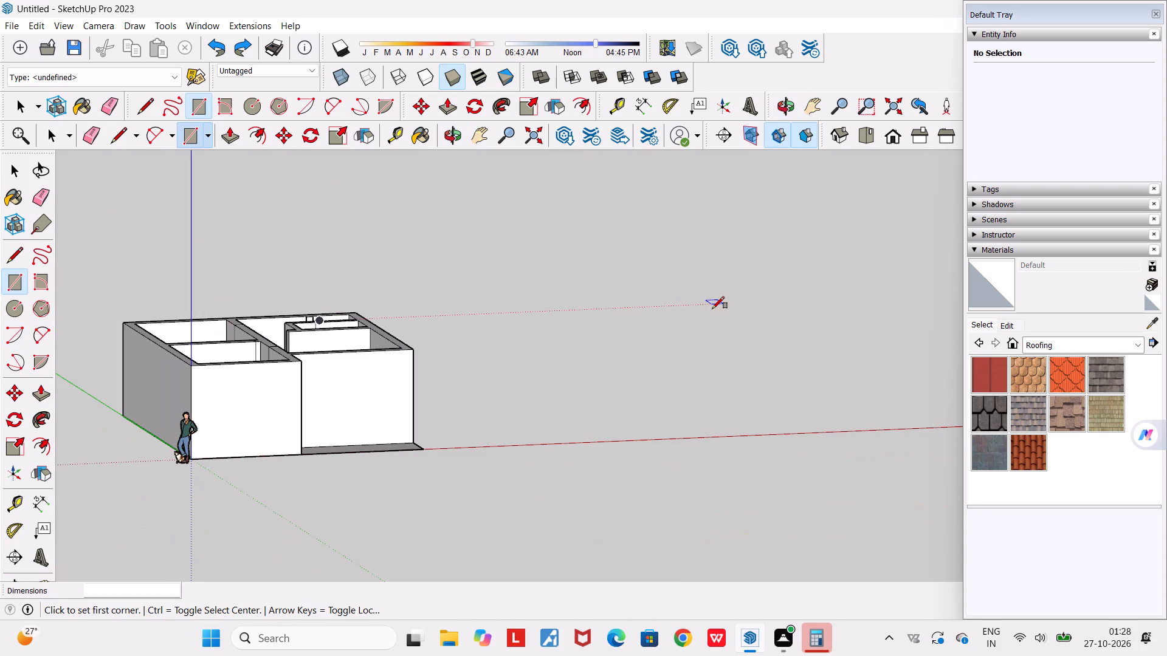
pyautogui.press('space')
pyautogui.moveTo(711, 355); pyautogui.dragTo(337, 457, button='middle')
pyautogui.scroll(-5, 337, 457)
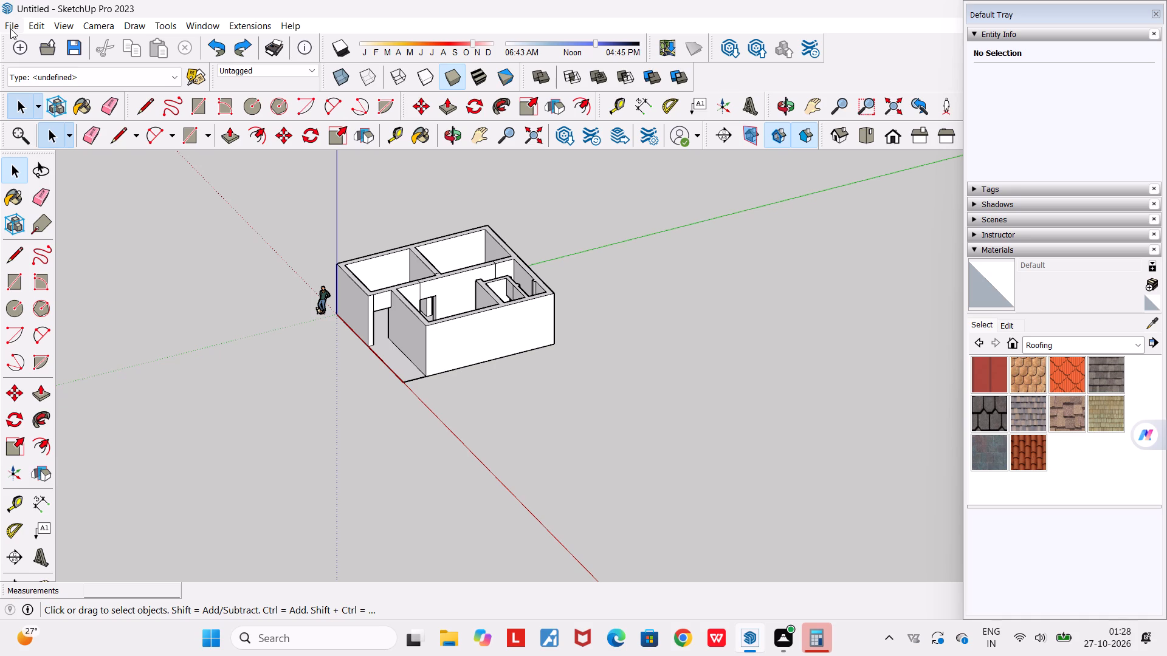
pyautogui.scroll(11, 151, 34)
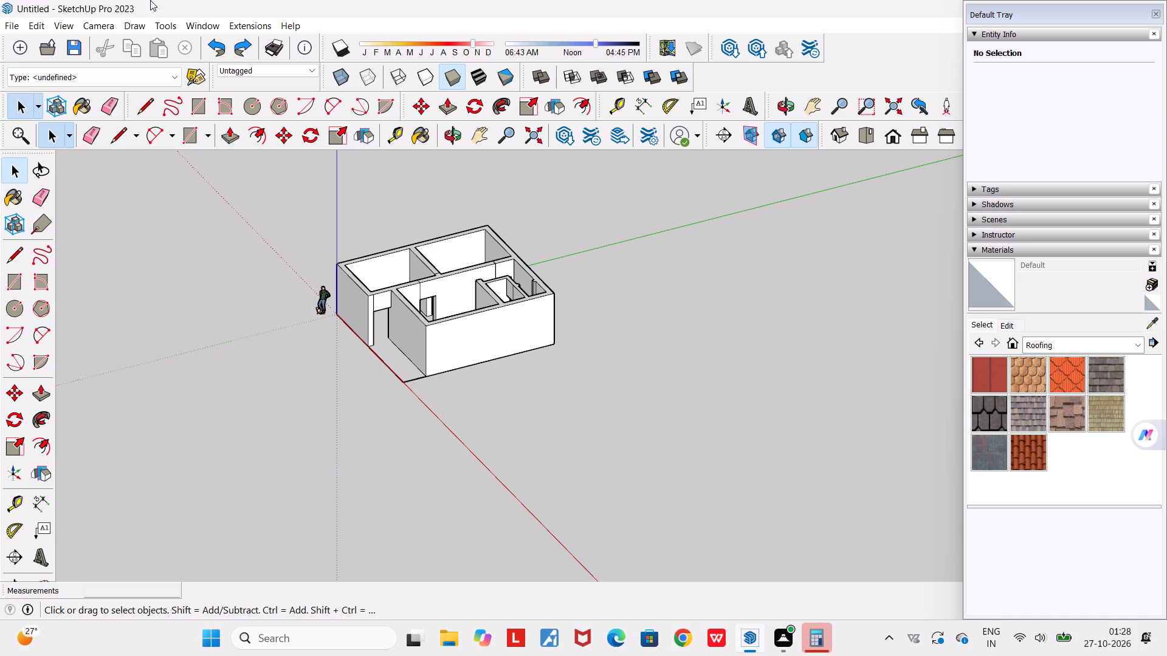
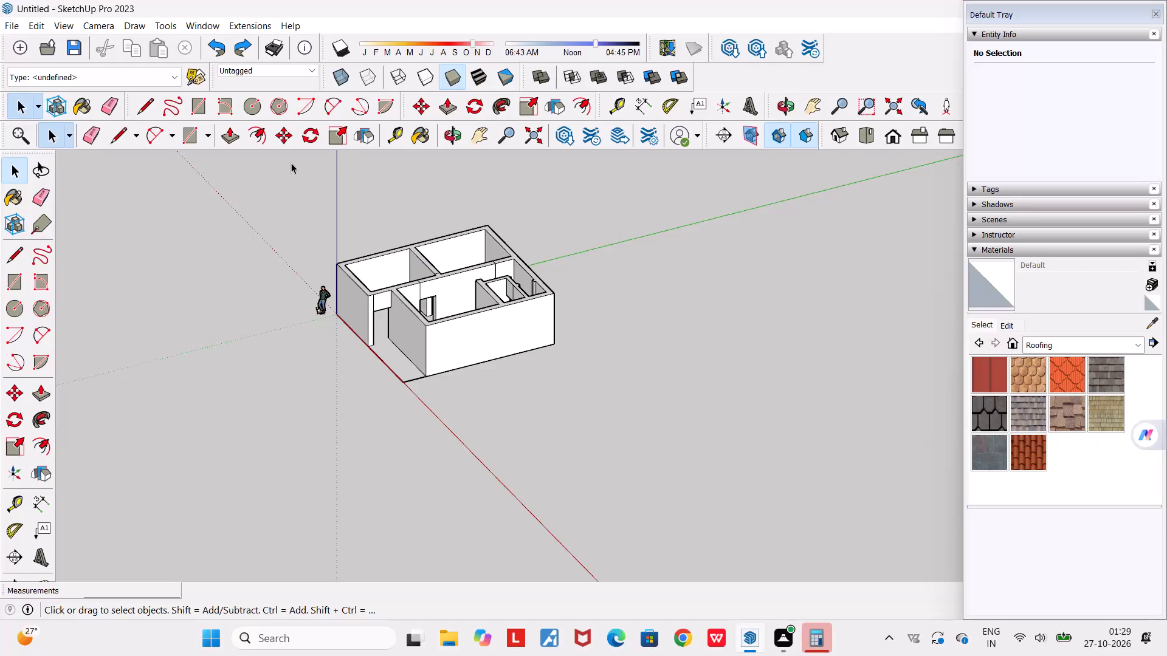
# Close the calculator window.
pyautogui.press('0')
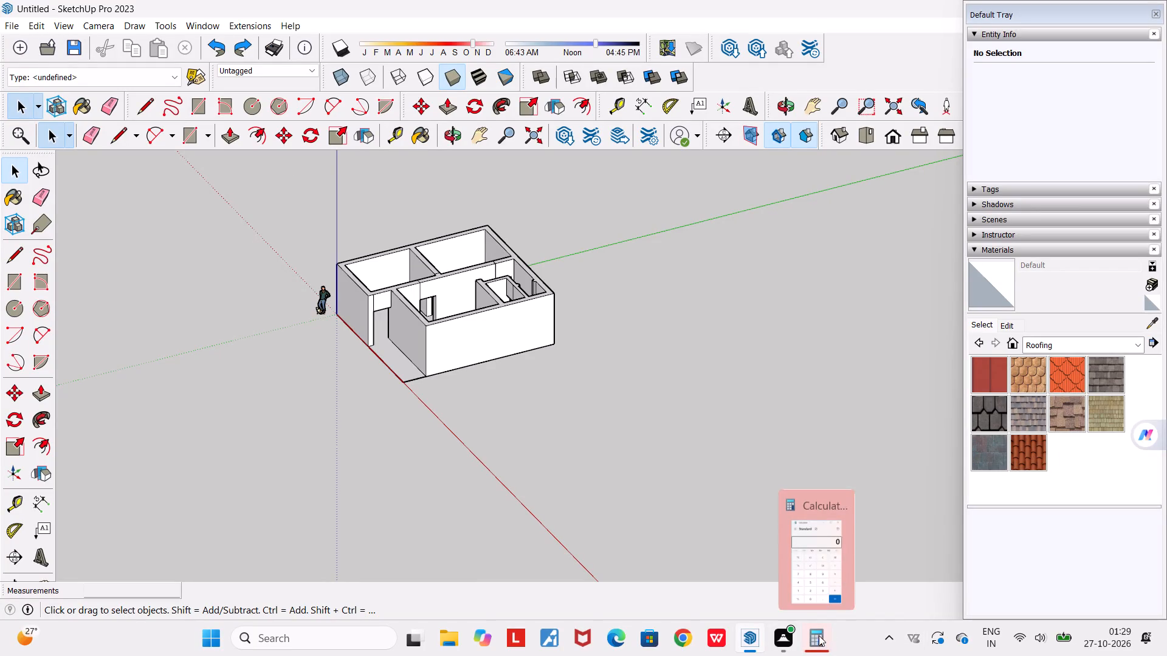
pyautogui.click(847, 495)
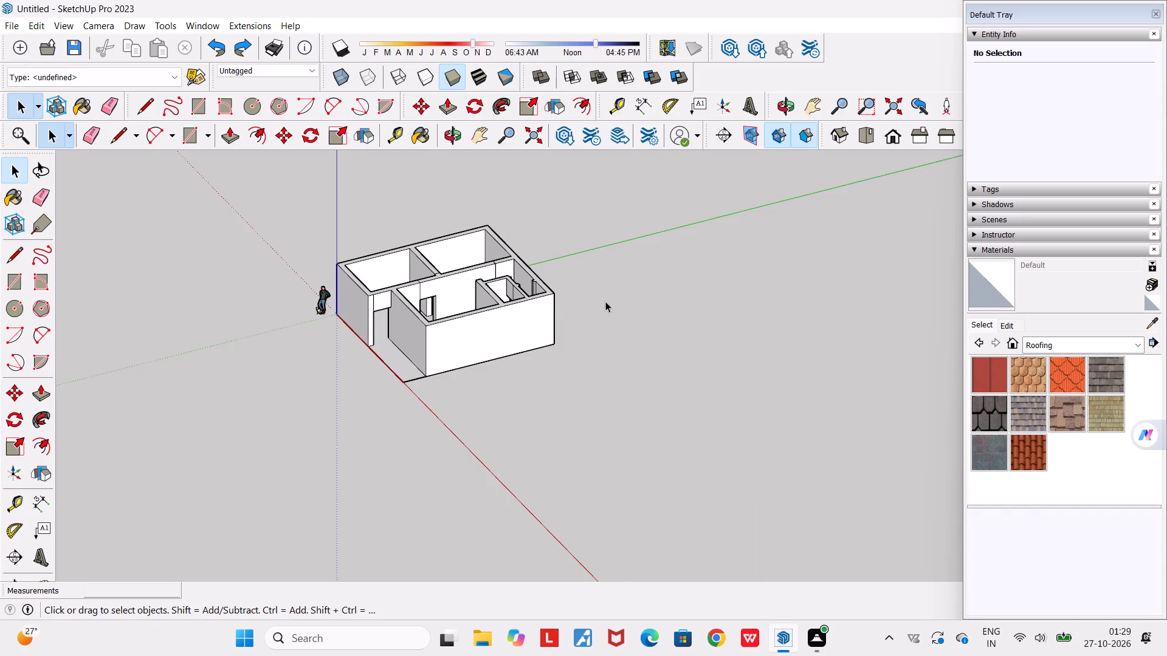
# Erase the vertical and wall-top seam lines where the lintel over the large room's doorway meets the long inner wall.
pyautogui.scroll(-8, 605, 300)
pyautogui.scroll(5, 641, 361)
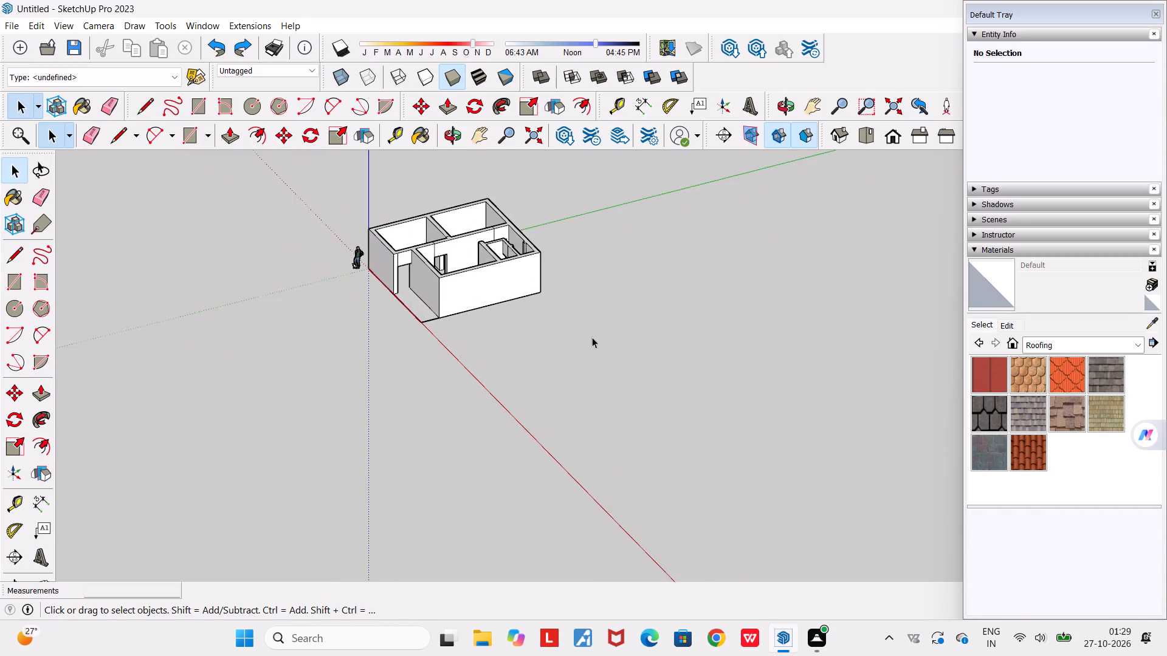
pyautogui.moveTo(592, 338); pyautogui.dragTo(654, 522, button='middle')
pyautogui.scroll(-4, 654, 522)
pyautogui.scroll(10, 572, 374)
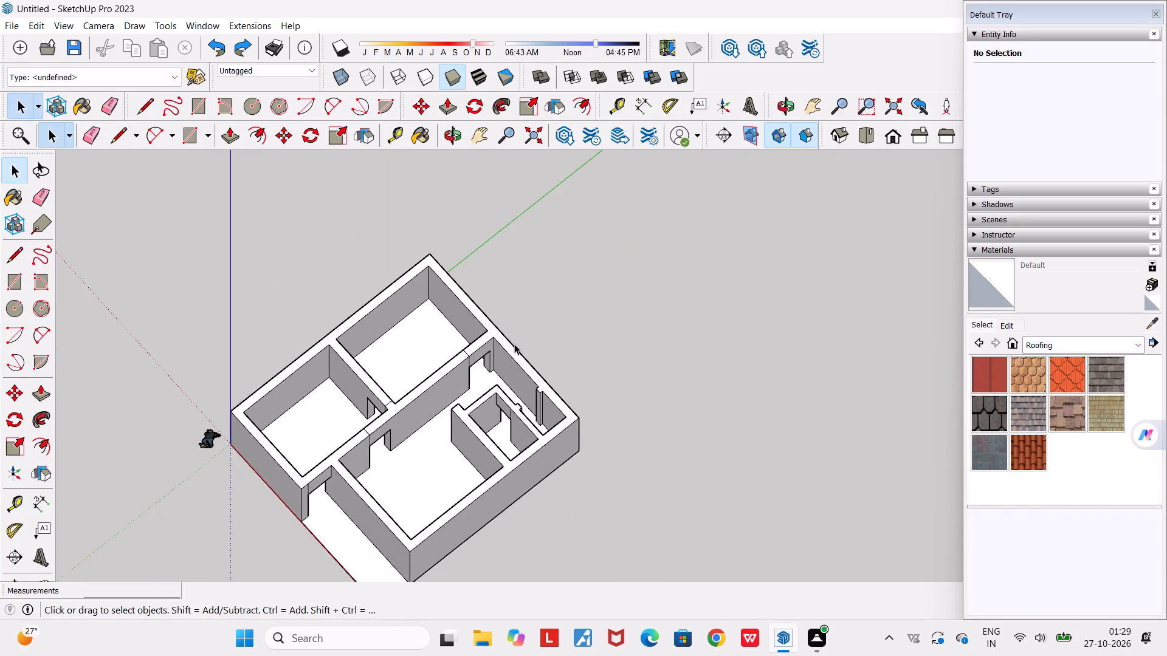
pyautogui.scroll(9, 486, 344)
pyautogui.scroll(-5, 467, 400)
pyautogui.moveTo(473, 489); pyautogui.dragTo(680, 462, button='middle')
pyautogui.scroll(-1, 473, 489)
pyautogui.scroll(-6, 680, 461)
pyautogui.moveTo(861, 527); pyautogui.dragTo(176, 439, button='middle')
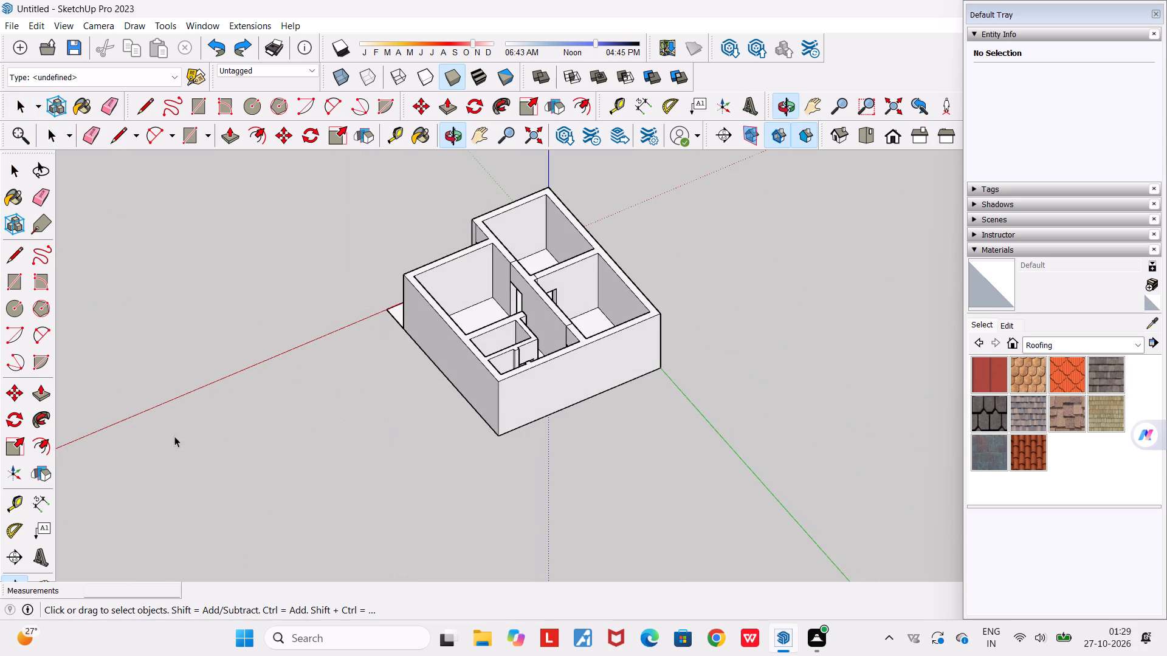
pyautogui.scroll(13, 475, 278)
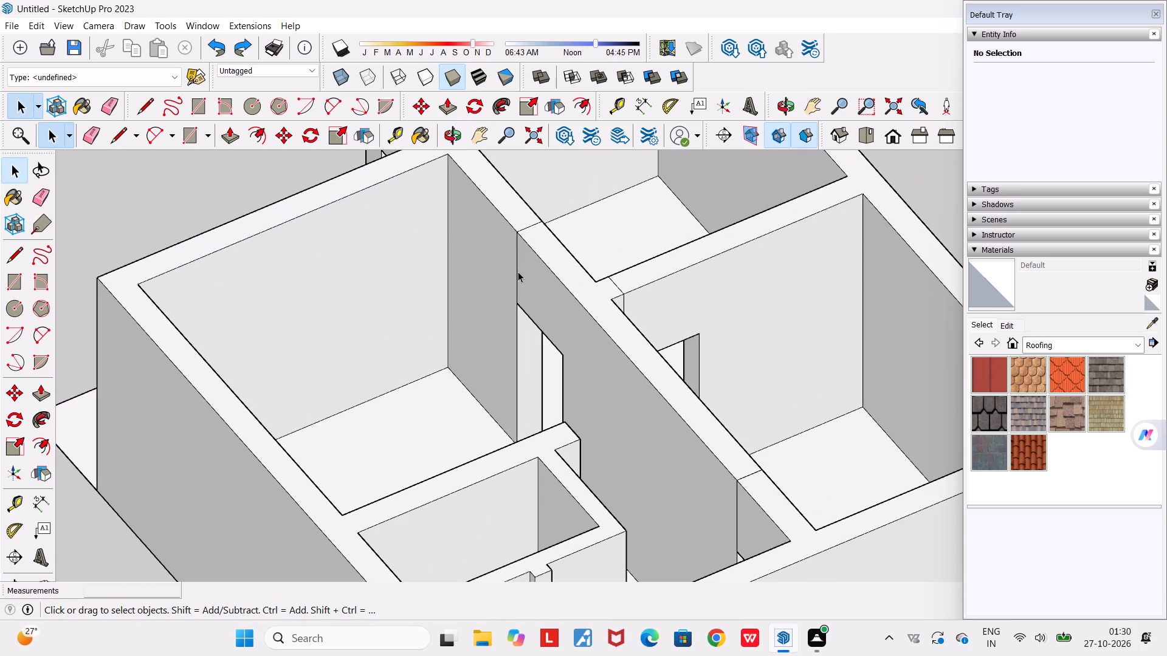
pyautogui.press('e')
pyautogui.click(518, 272)
pyautogui.moveTo(535, 220); pyautogui.dragTo(536, 233)
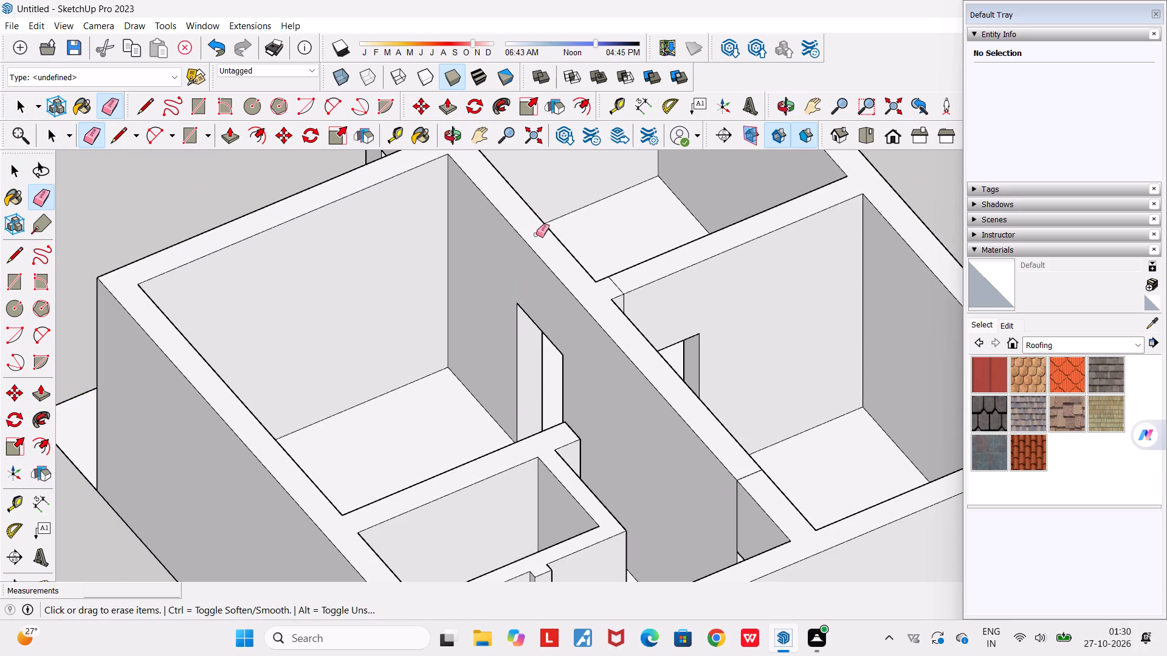
# Erase the wall-top and vertical seam lines of the cross-wall door lintel where it meets the long inner wall.
pyautogui.moveTo(632, 281); pyautogui.dragTo(614, 281)
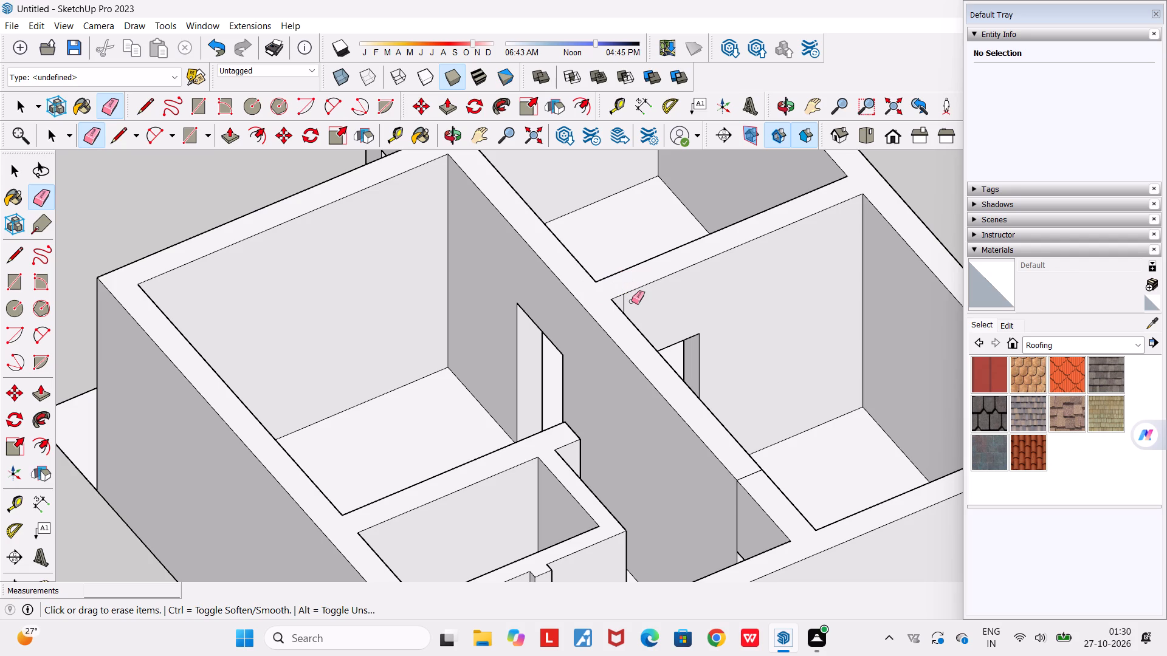
pyautogui.moveTo(631, 303); pyautogui.dragTo(624, 302)
# Erase the lintel seam lines at the far end of the long inner wall, on its top and both side faces.
pyautogui.moveTo(669, 322); pyautogui.dragTo(610, 308, button='middle')
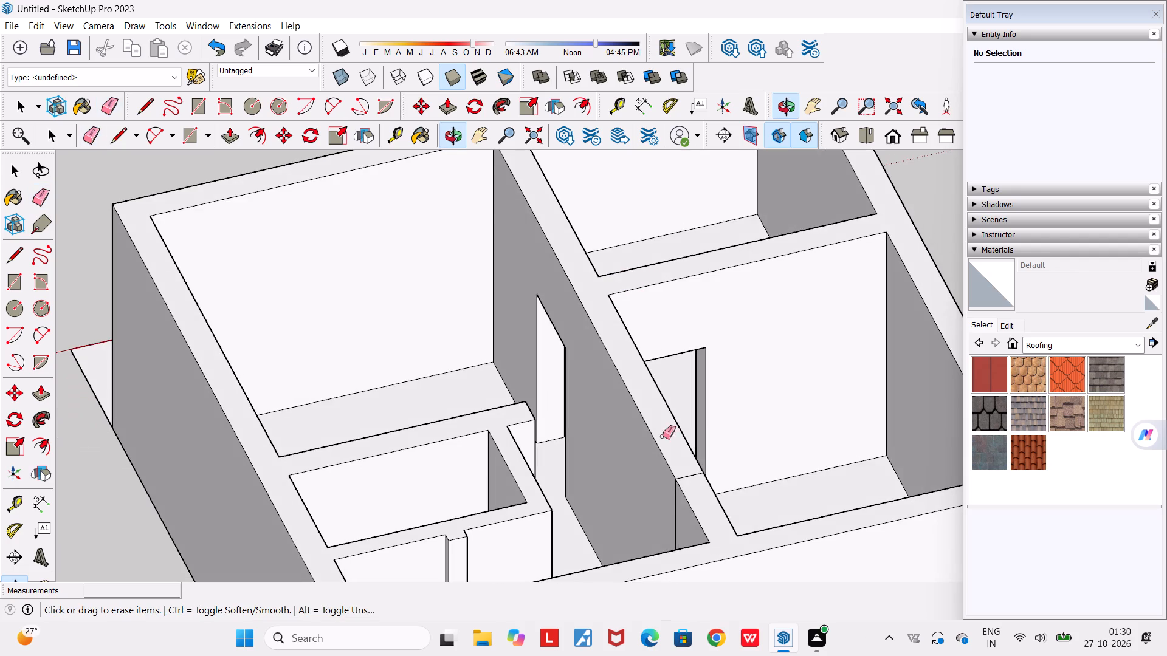
pyautogui.scroll(5, 670, 528)
pyautogui.moveTo(669, 520); pyautogui.dragTo(815, 581, button='middle')
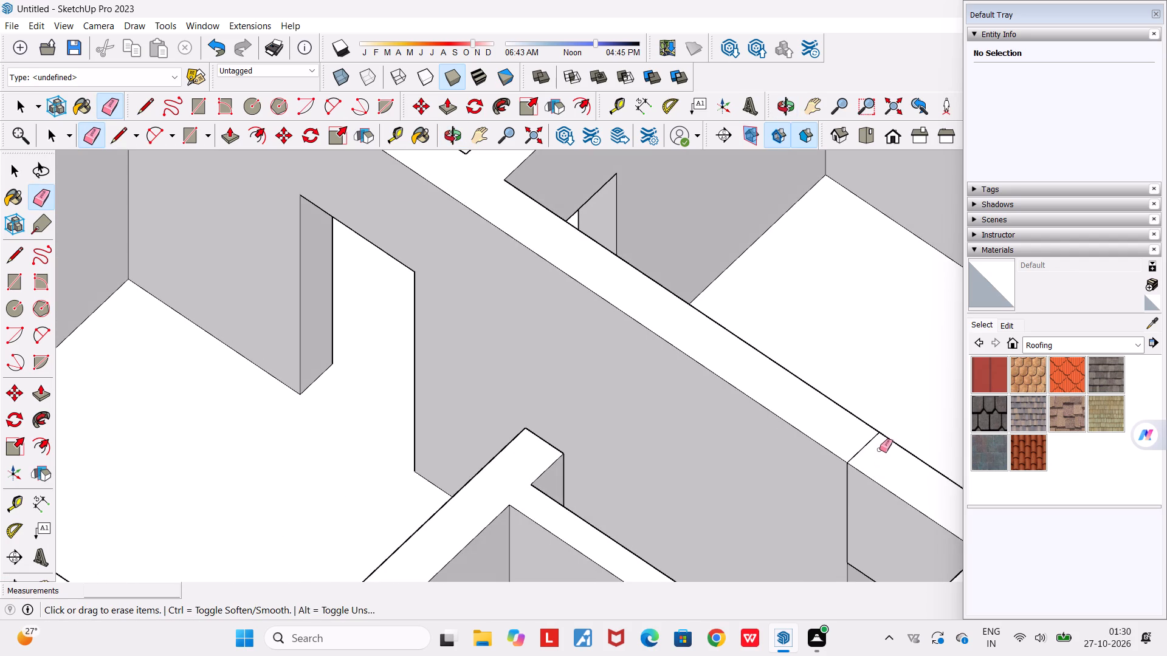
pyautogui.moveTo(880, 448); pyautogui.dragTo(855, 434)
pyautogui.moveTo(839, 502); pyautogui.dragTo(849, 509)
pyautogui.moveTo(862, 521); pyautogui.dragTo(459, 442, button='middle')
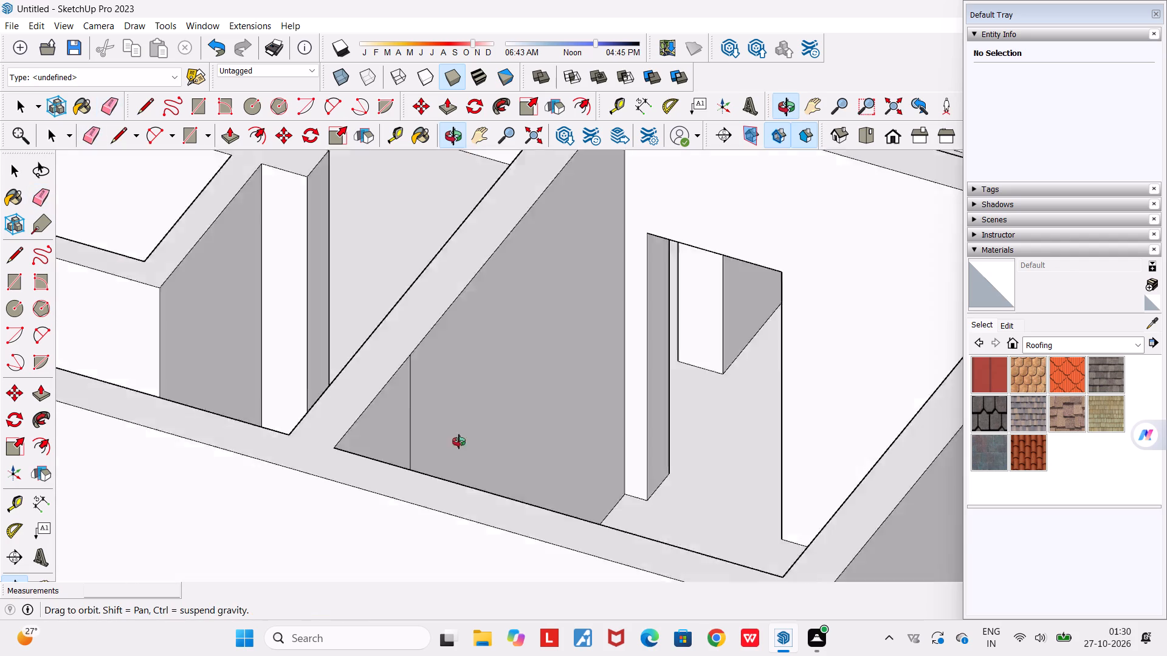
pyautogui.moveTo(459, 442); pyautogui.dragTo(387, 439, button='middle')
pyautogui.moveTo(283, 332); pyautogui.dragTo(332, 326)
# Erase the vertical seam line between the entrance door lintel and the adjoining outer-wall stub.
pyautogui.moveTo(373, 347); pyautogui.dragTo(503, 416, button='middle')
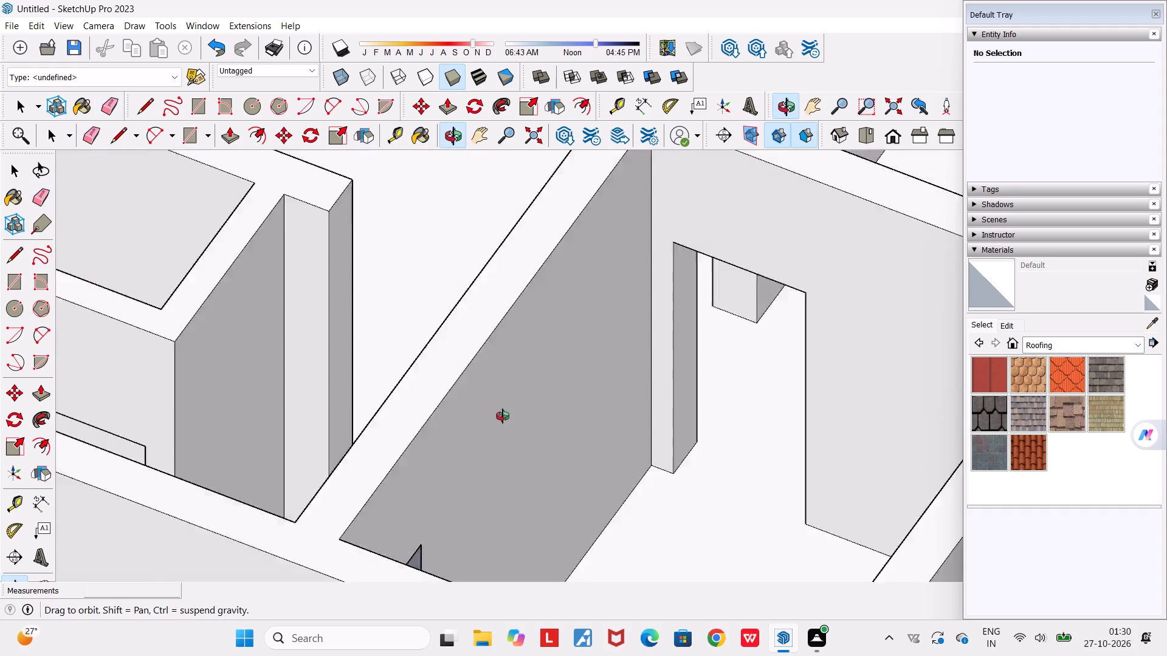
pyautogui.moveTo(503, 416); pyautogui.dragTo(597, 463, button='middle')
pyautogui.scroll(-10, 597, 463)
pyautogui.moveTo(504, 456); pyautogui.dragTo(780, 421, button='middle')
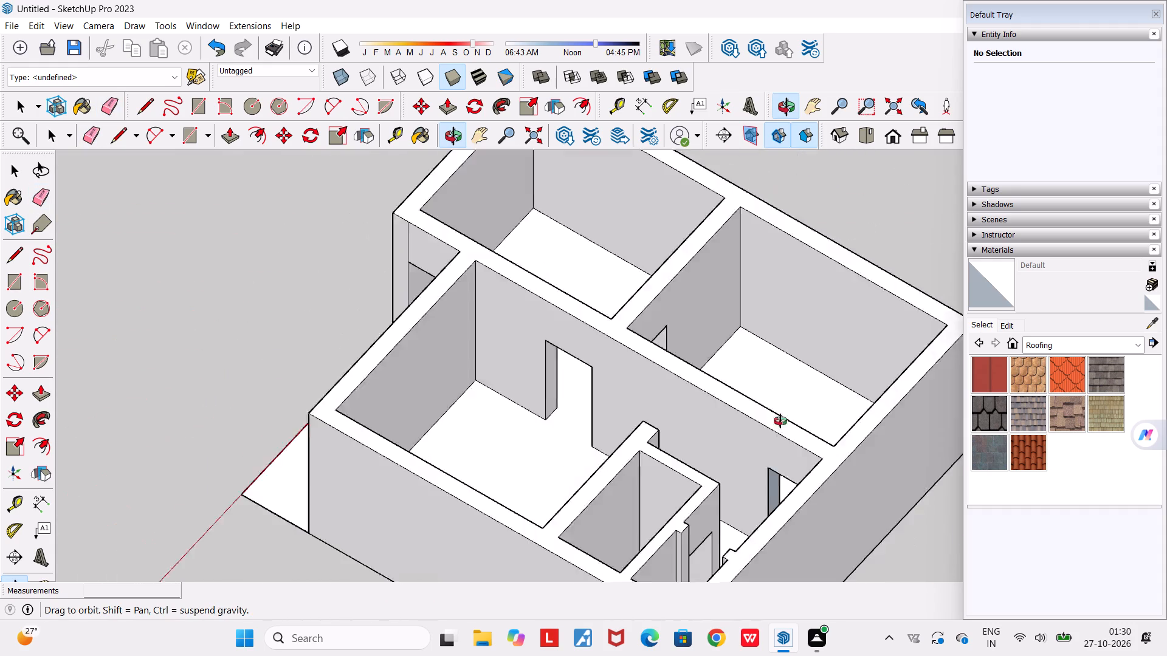
pyautogui.moveTo(780, 421); pyautogui.dragTo(555, 422, button='middle')
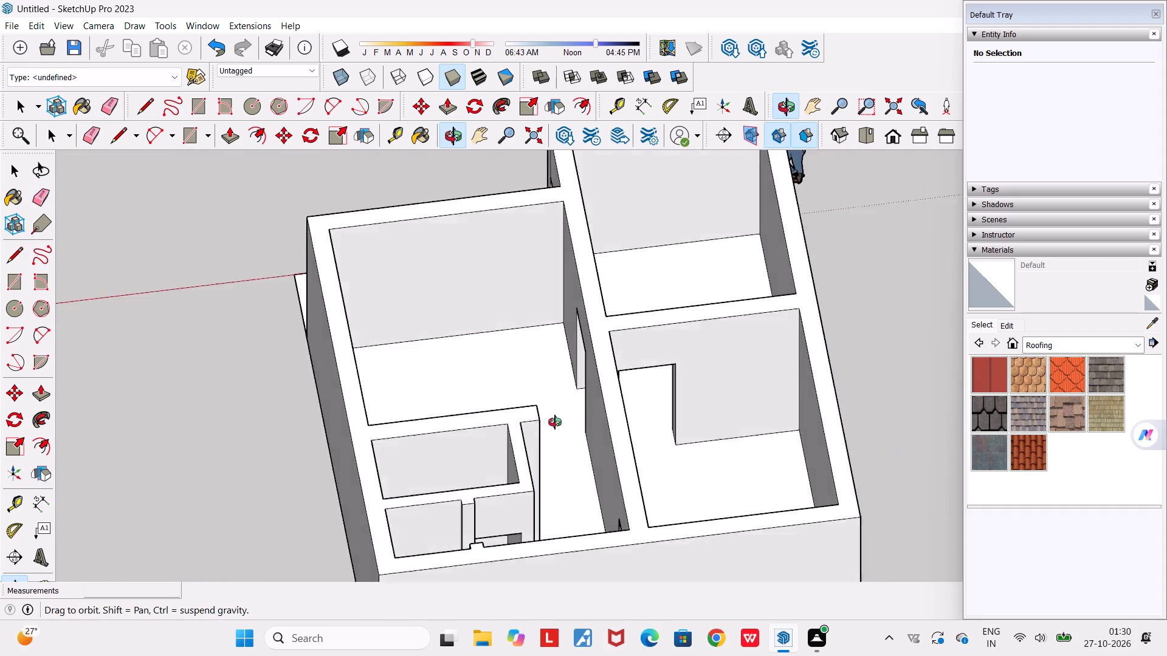
pyautogui.moveTo(555, 422); pyautogui.dragTo(1128, 417, button='middle')
pyautogui.scroll(5, 312, 429)
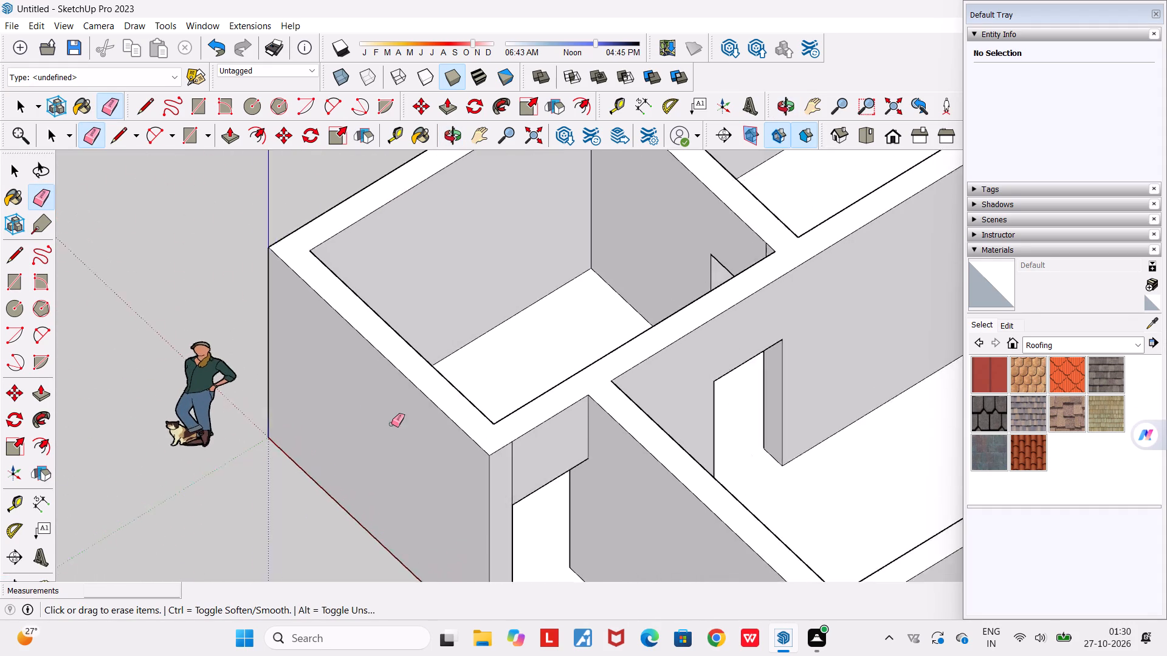
pyautogui.scroll(6, 518, 449)
pyautogui.moveTo(557, 477); pyautogui.dragTo(526, 476)
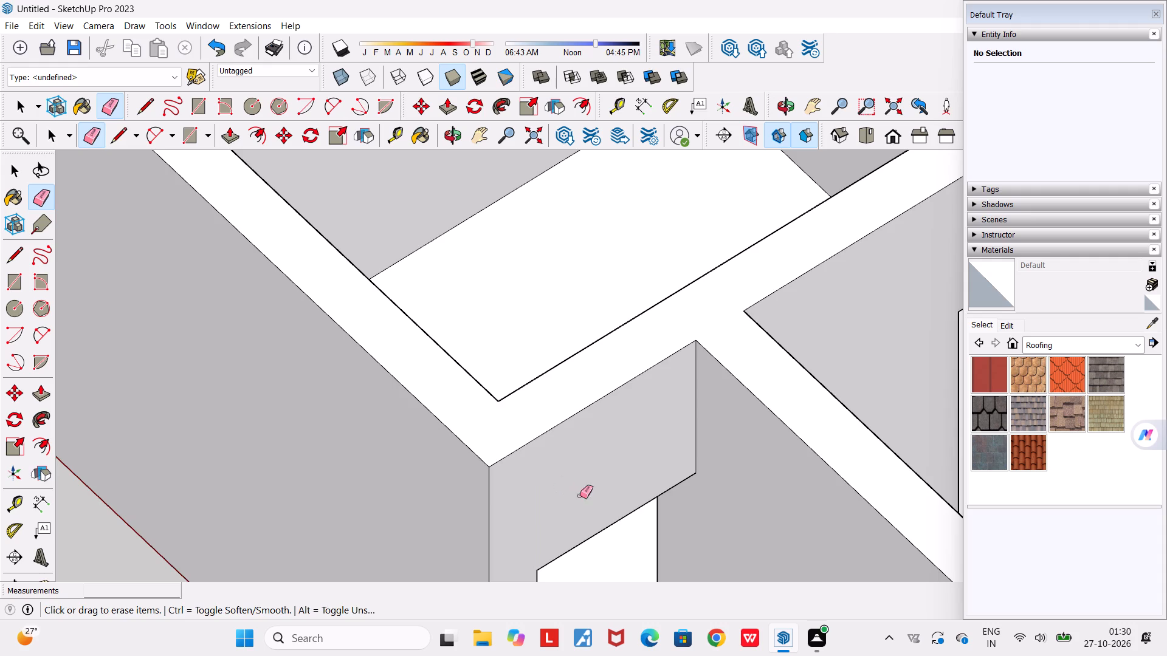
# Erase the vertical lintel seam above the doorway on the inner wall face of the corner room near the standing figure.
pyautogui.moveTo(580, 496); pyautogui.dragTo(149, 599, button='middle')
pyautogui.moveTo(649, 524); pyautogui.dragTo(80, 326, button='middle')
pyautogui.scroll(-5, 75, 324)
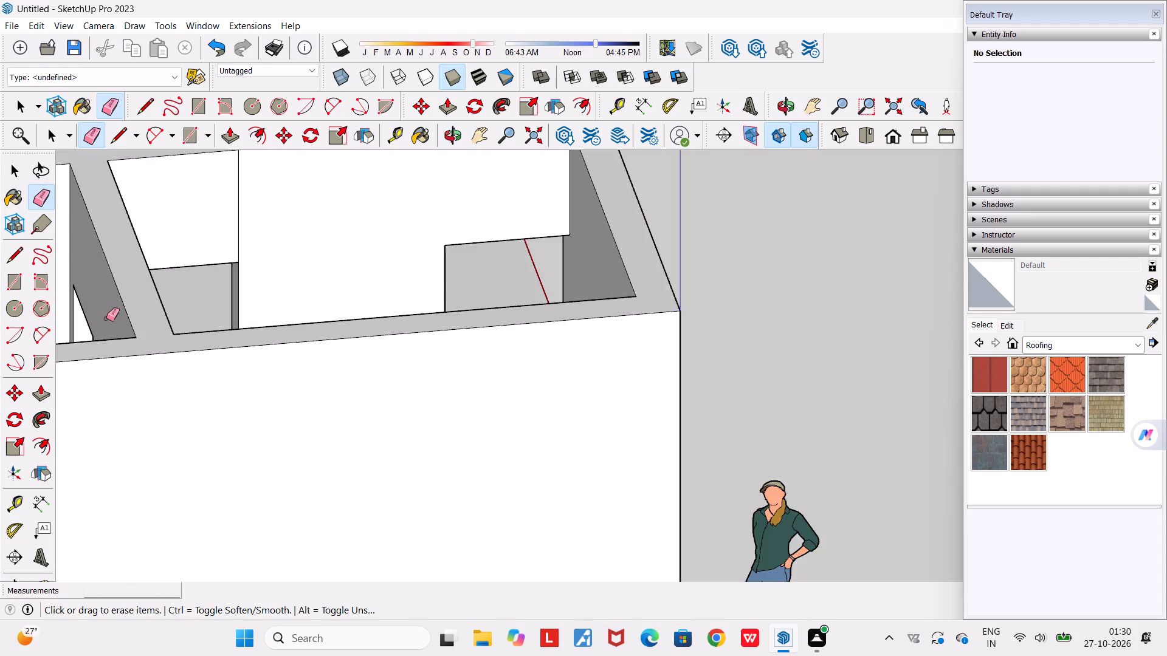
pyautogui.scroll(-6, 206, 281)
pyautogui.moveTo(224, 236); pyautogui.dragTo(231, 236)
# Erase the vertical lintel seam beside the door opening on the wall inside the small enclosed room.
pyautogui.scroll(-5, 239, 237)
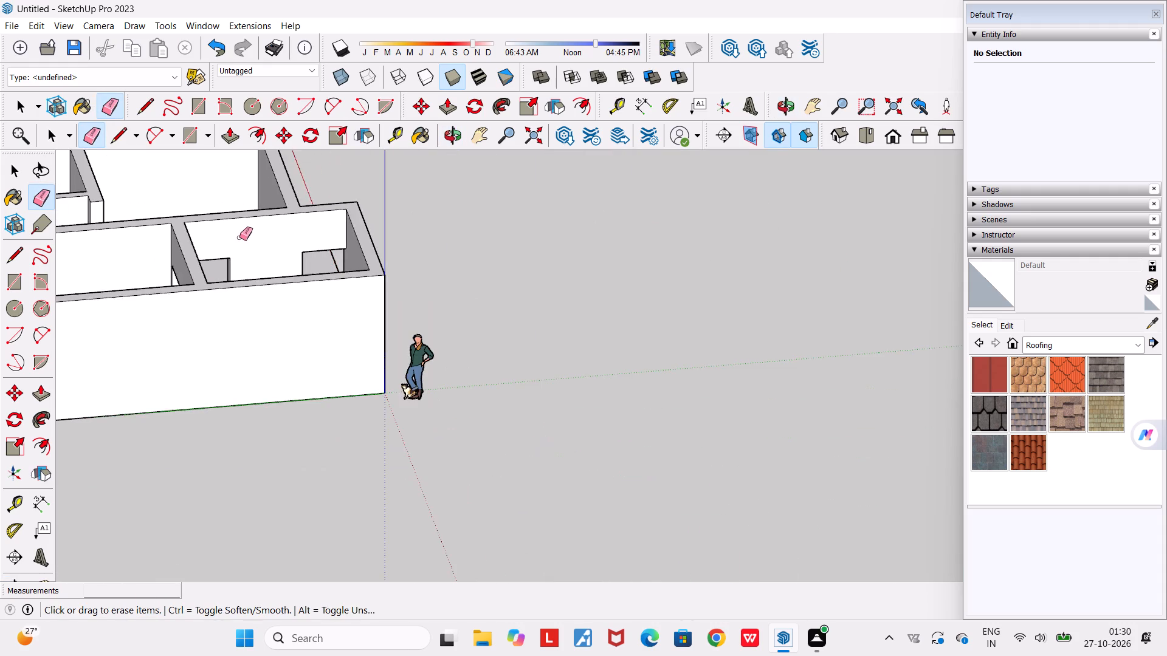
pyautogui.moveTo(246, 249); pyautogui.dragTo(597, 361, button='middle')
pyautogui.scroll(-10, 599, 362)
pyautogui.moveTo(520, 524); pyautogui.dragTo(850, 521, button='middle')
pyautogui.scroll(7, 692, 508)
pyautogui.moveTo(628, 510); pyautogui.dragTo(1059, 539, button='middle')
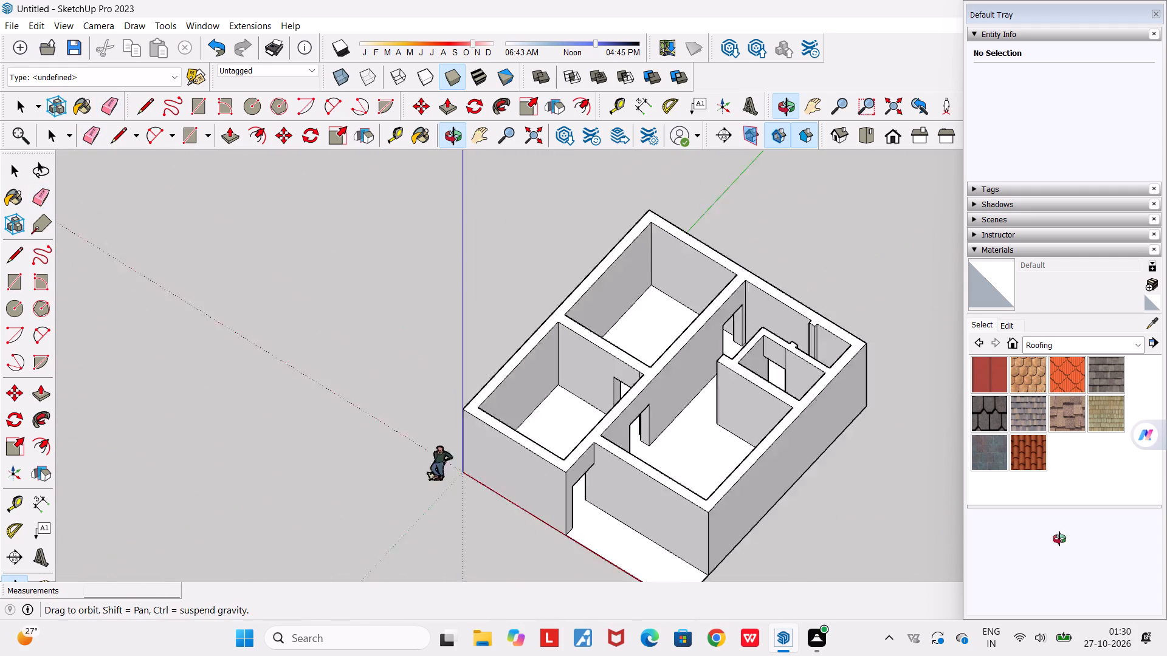
pyautogui.moveTo(1059, 539); pyautogui.dragTo(1124, 546, button='middle')
pyautogui.scroll(4, 836, 279)
pyautogui.scroll(3, 658, 264)
pyautogui.scroll(1, 642, 381)
pyautogui.moveTo(643, 381); pyautogui.dragTo(782, 375, button='middle')
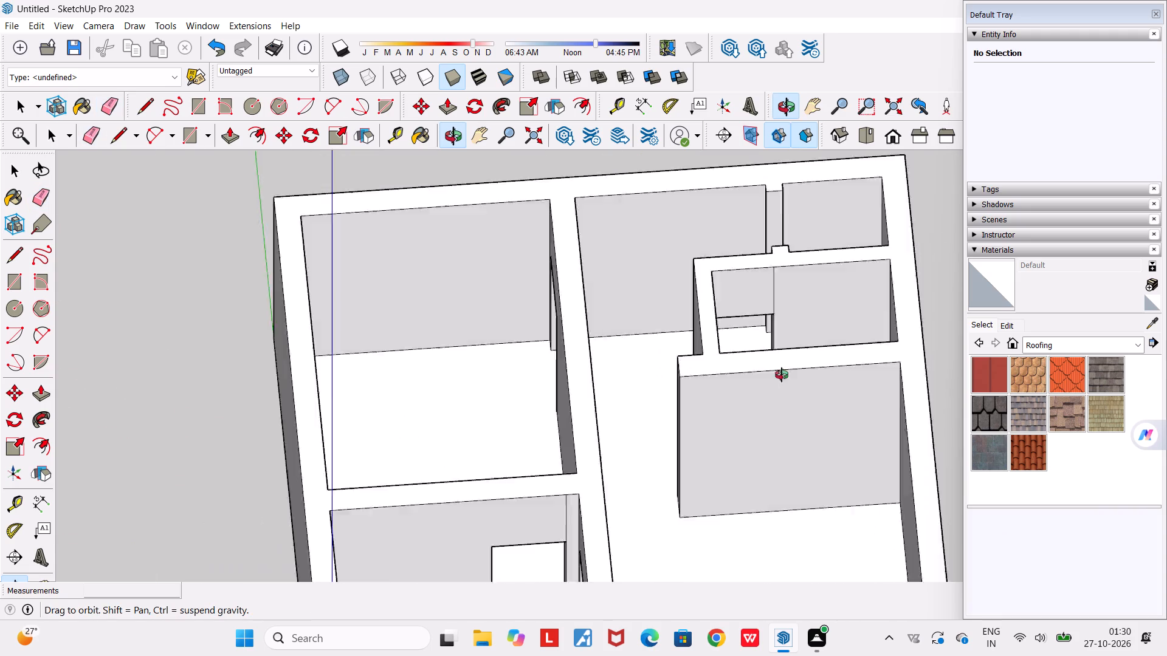
pyautogui.moveTo(782, 375); pyautogui.dragTo(812, 344, button='middle')
pyautogui.scroll(5, 791, 252)
pyautogui.moveTo(751, 242); pyautogui.dragTo(749, 242)
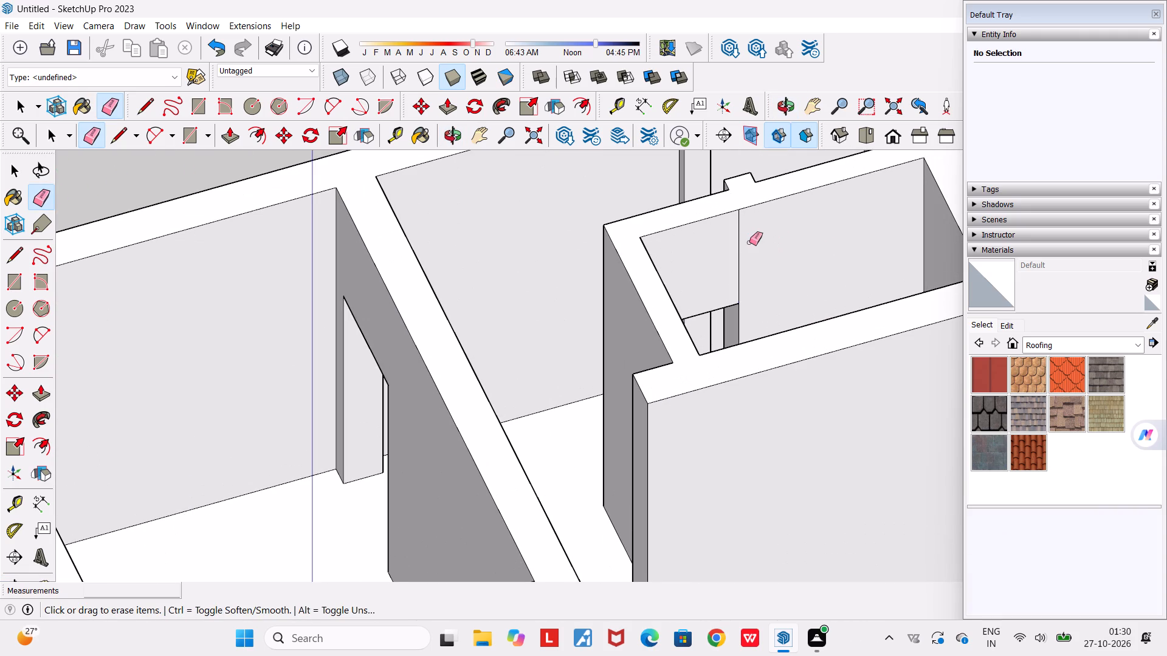
pyautogui.moveTo(749, 242); pyautogui.dragTo(728, 244)
# Examine the walls and door openings around the small rooms from several sides, and leave the Eraser.
pyautogui.moveTo(729, 250); pyautogui.dragTo(1138, 306, button='middle')
pyautogui.moveTo(514, 352); pyautogui.dragTo(742, 379, button='middle')
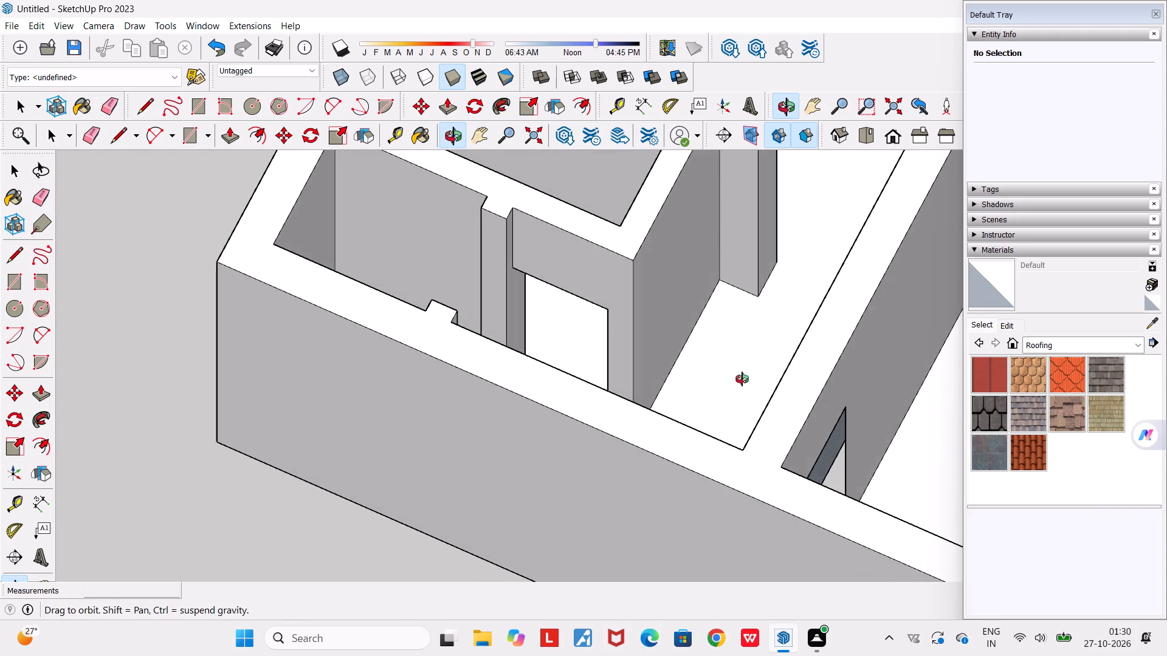
pyautogui.moveTo(742, 379); pyautogui.dragTo(504, 202, button='middle')
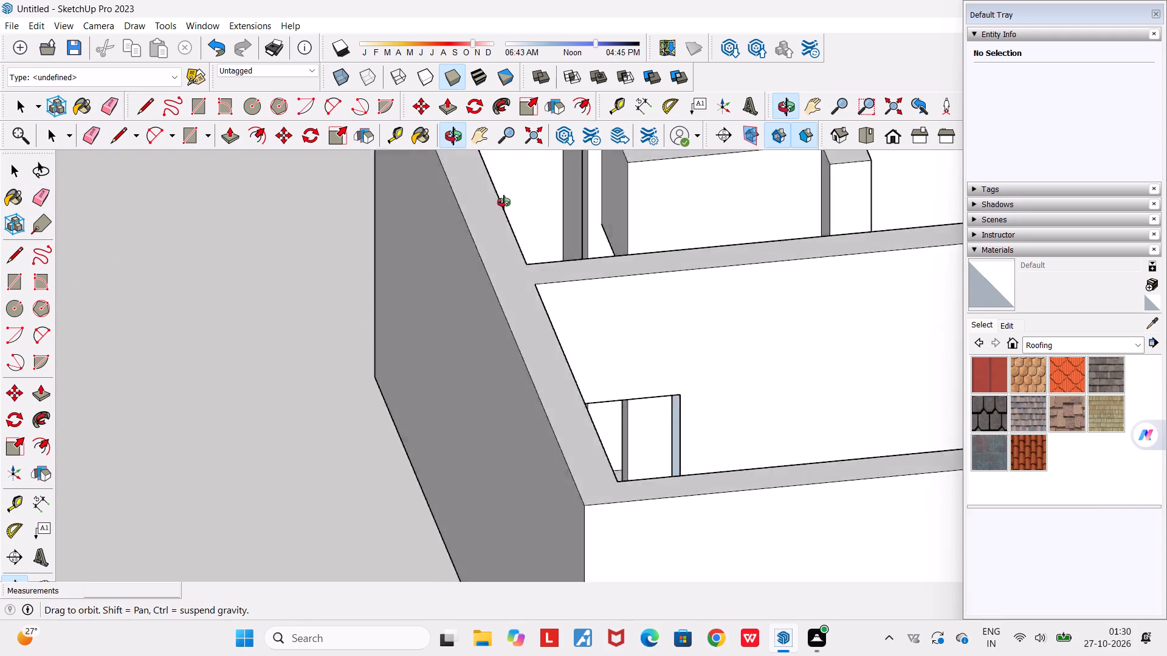
pyautogui.moveTo(504, 202); pyautogui.dragTo(298, 318, button='middle')
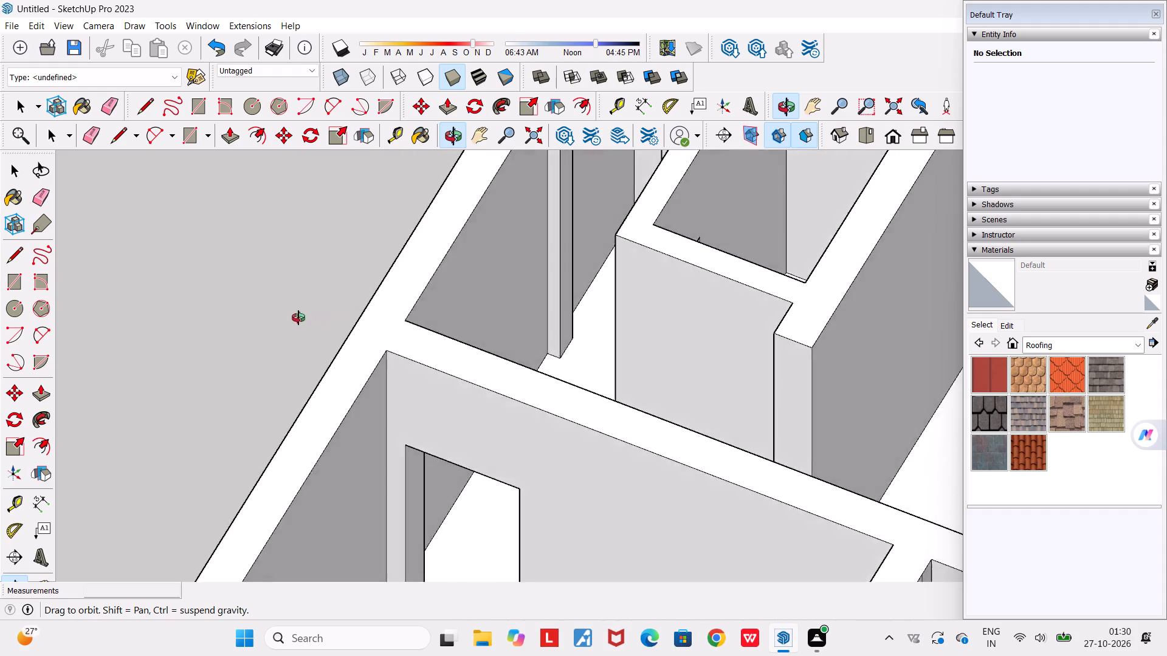
pyautogui.moveTo(298, 318); pyautogui.dragTo(644, 394, button='middle')
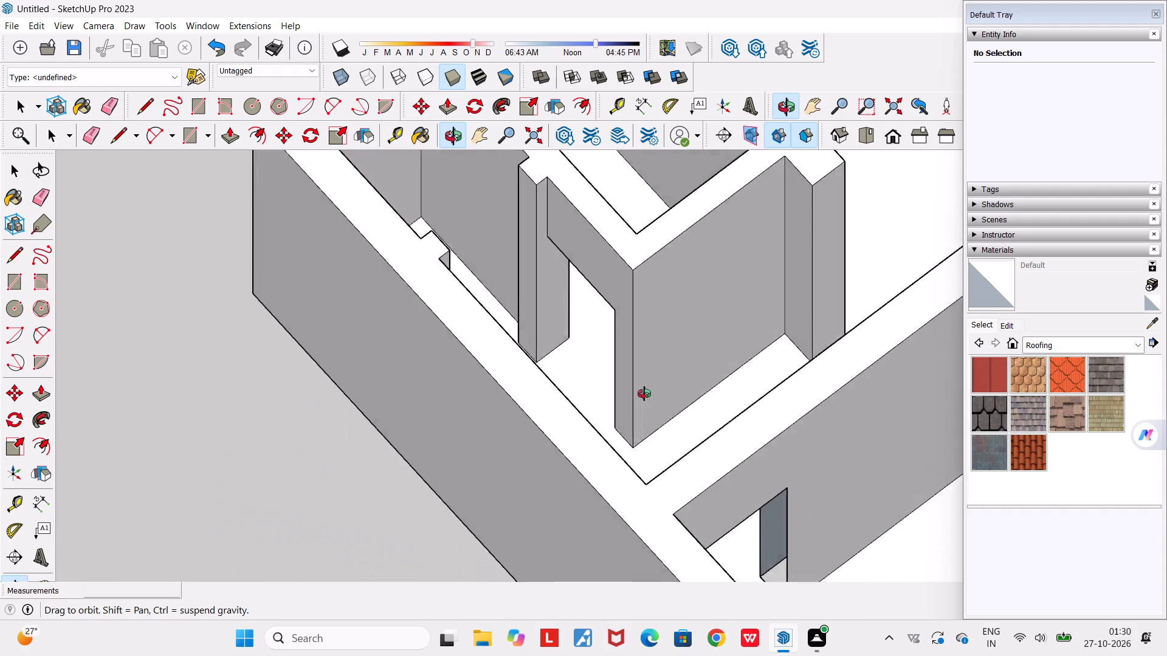
pyautogui.moveTo(644, 394); pyautogui.dragTo(560, 326, button='middle')
pyautogui.scroll(-4, 560, 326)
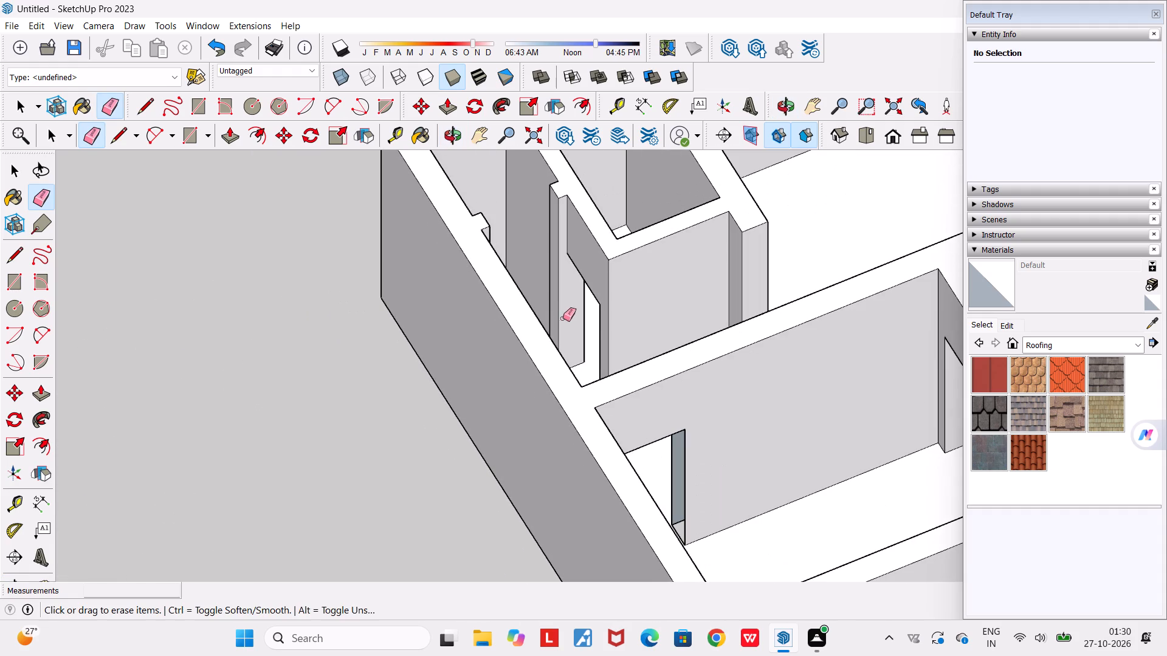
pyautogui.scroll(5, 658, 508)
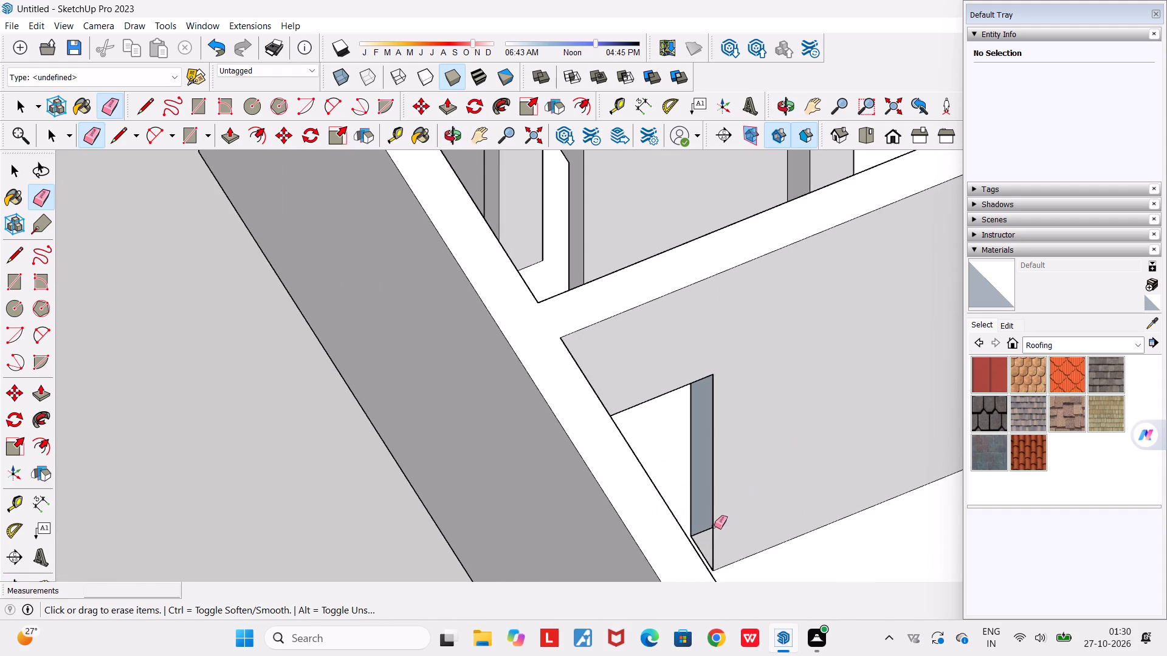
pyautogui.moveTo(714, 528); pyautogui.dragTo(1166, 625, button='middle')
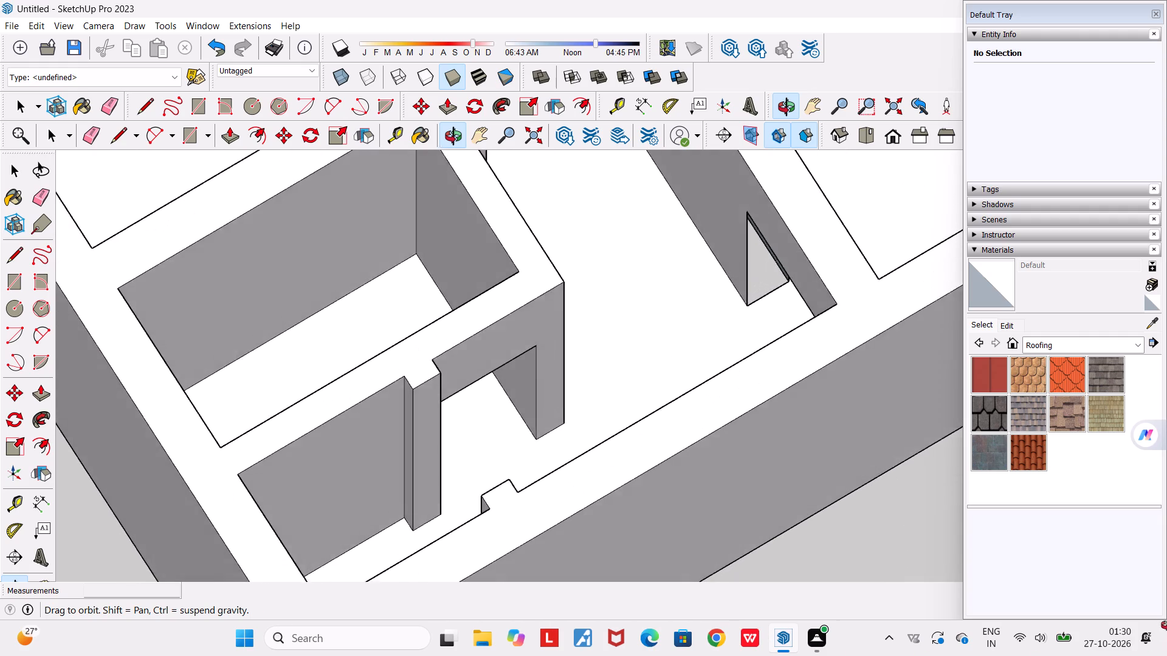
pyautogui.moveTo(1166, 625); pyautogui.dragTo(1166, 615, button='middle')
pyautogui.scroll(-9, 744, 411)
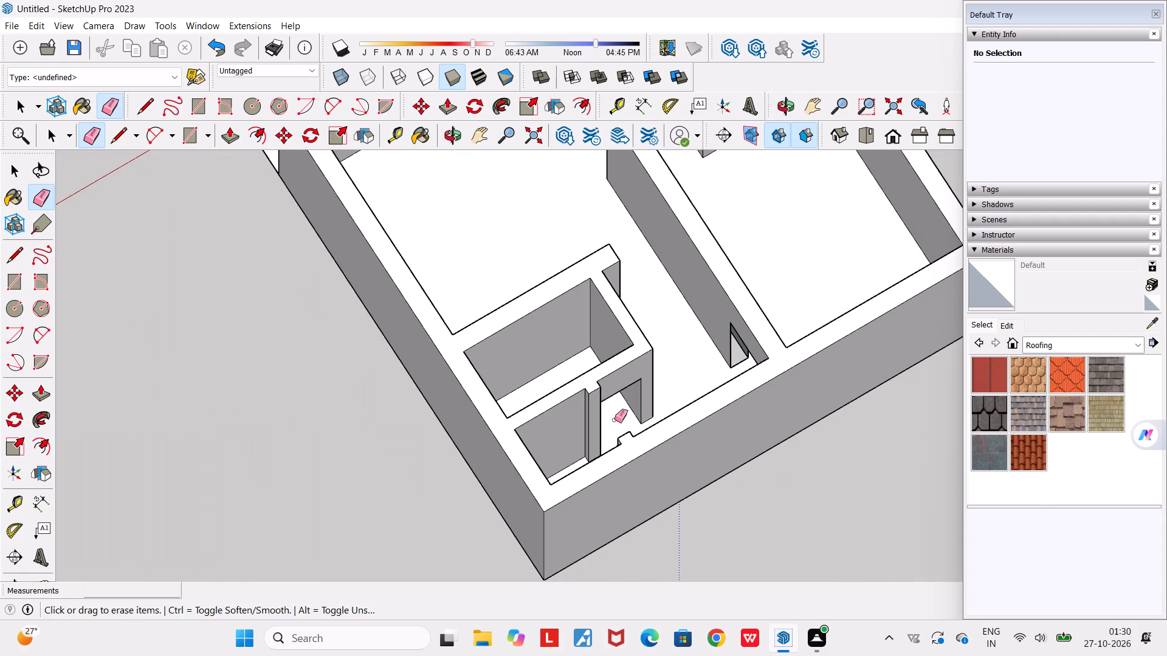
pyautogui.moveTo(619, 420); pyautogui.dragTo(815, 310, button='middle')
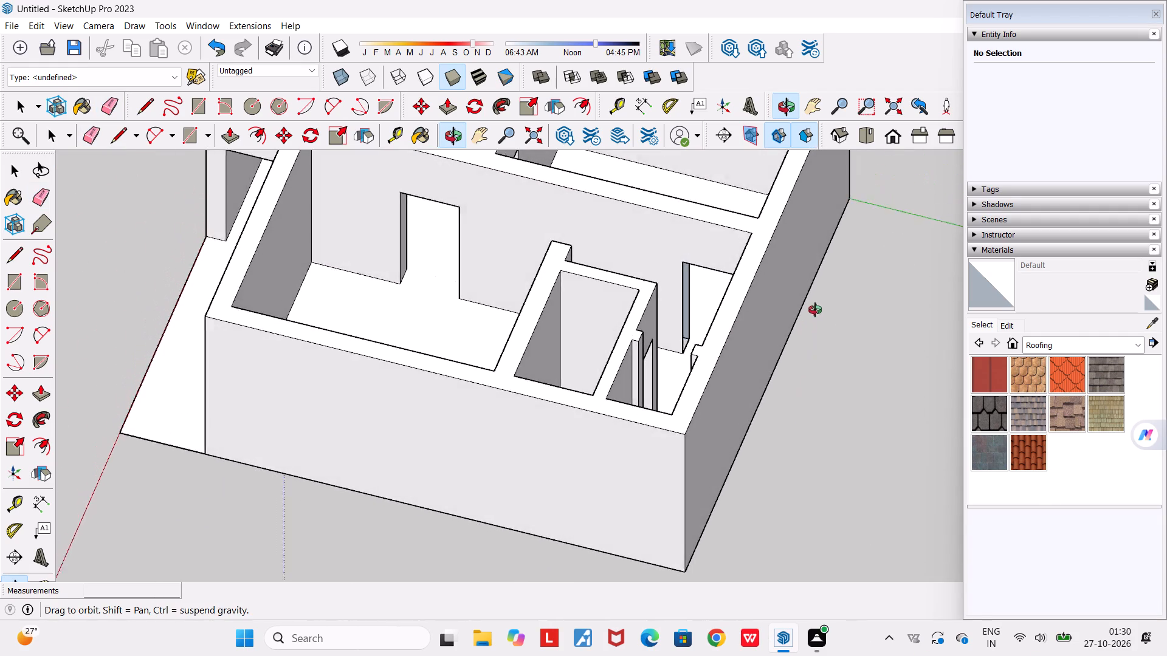
pyautogui.moveTo(815, 310); pyautogui.dragTo(824, 293, button='middle')
pyautogui.scroll(12, 713, 277)
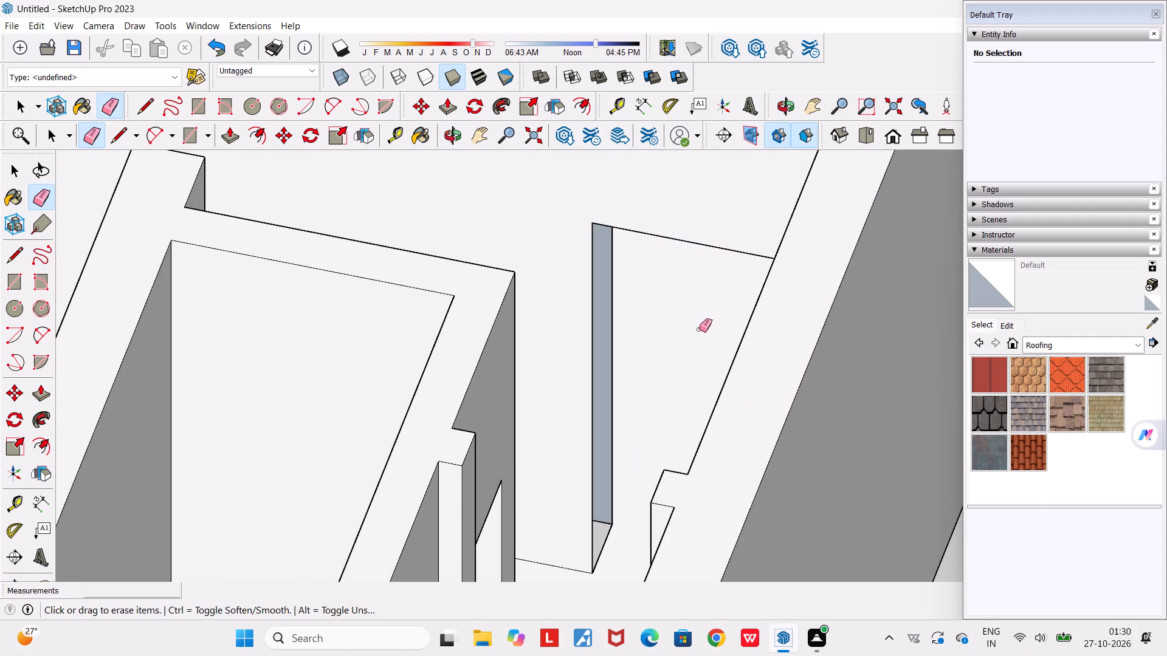
pyautogui.press('space')
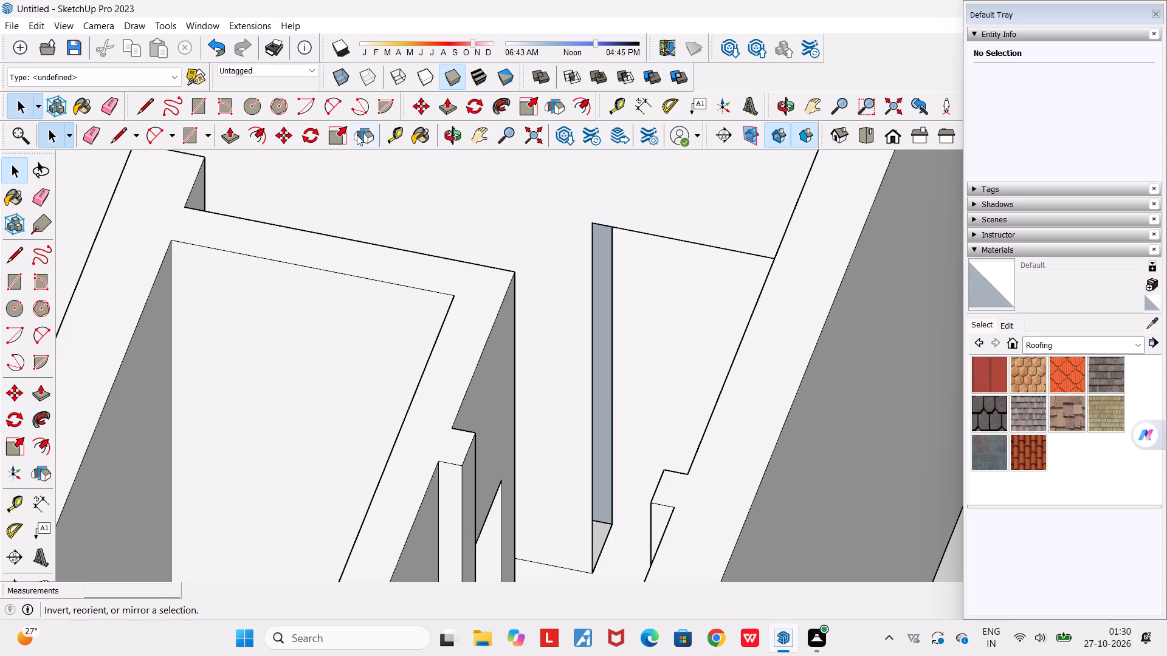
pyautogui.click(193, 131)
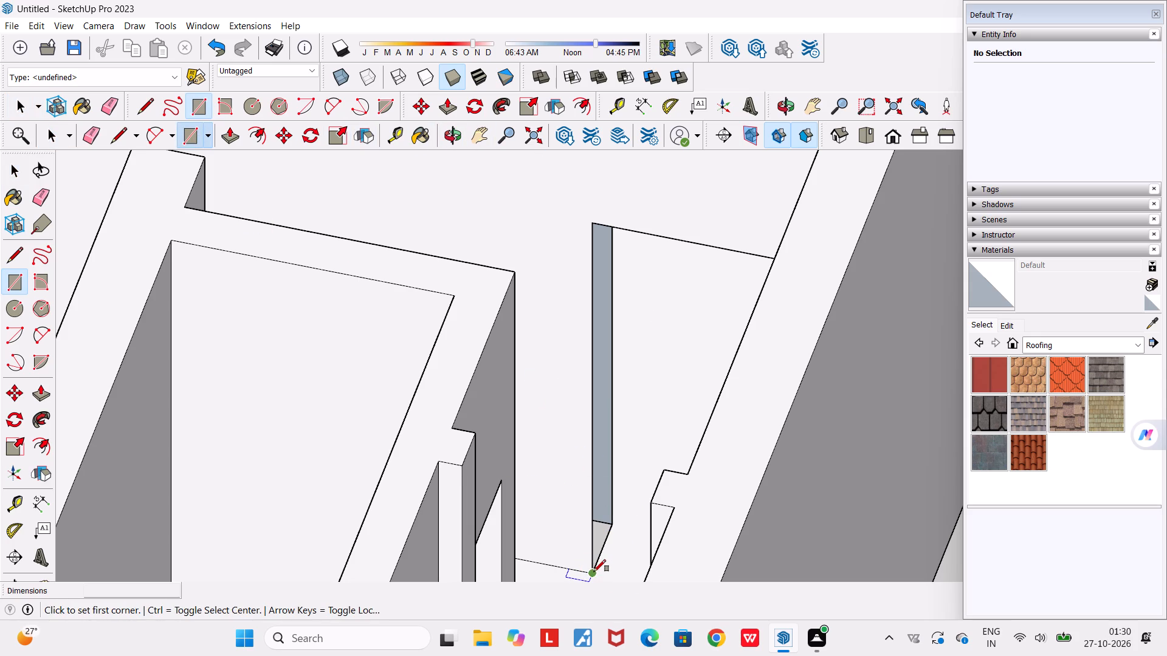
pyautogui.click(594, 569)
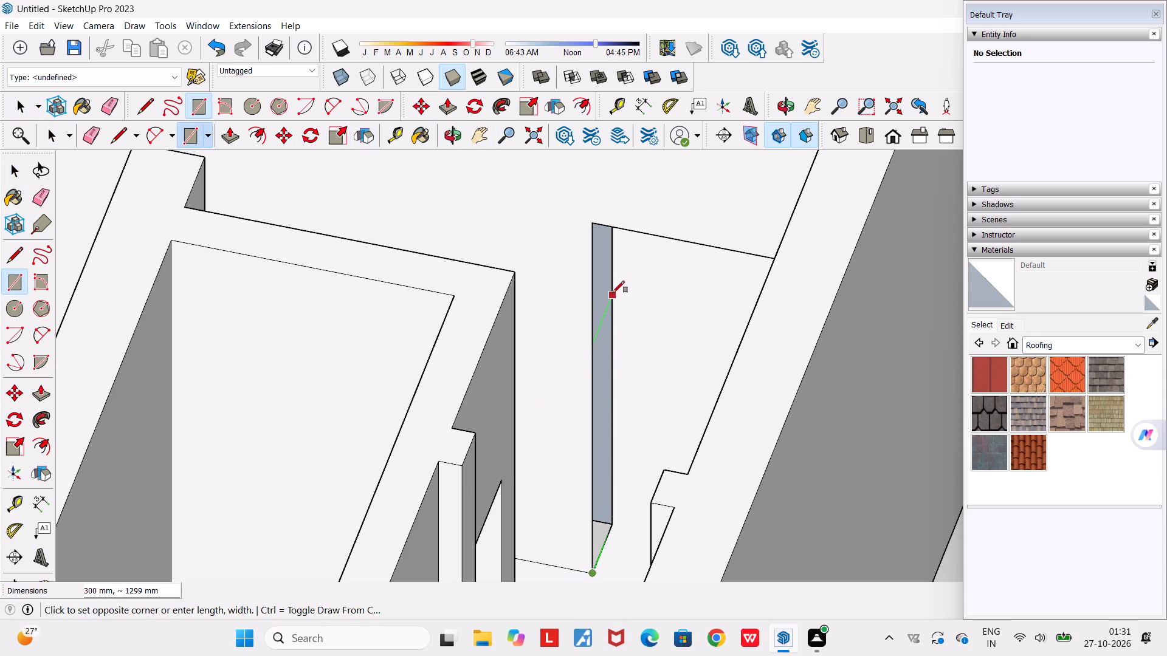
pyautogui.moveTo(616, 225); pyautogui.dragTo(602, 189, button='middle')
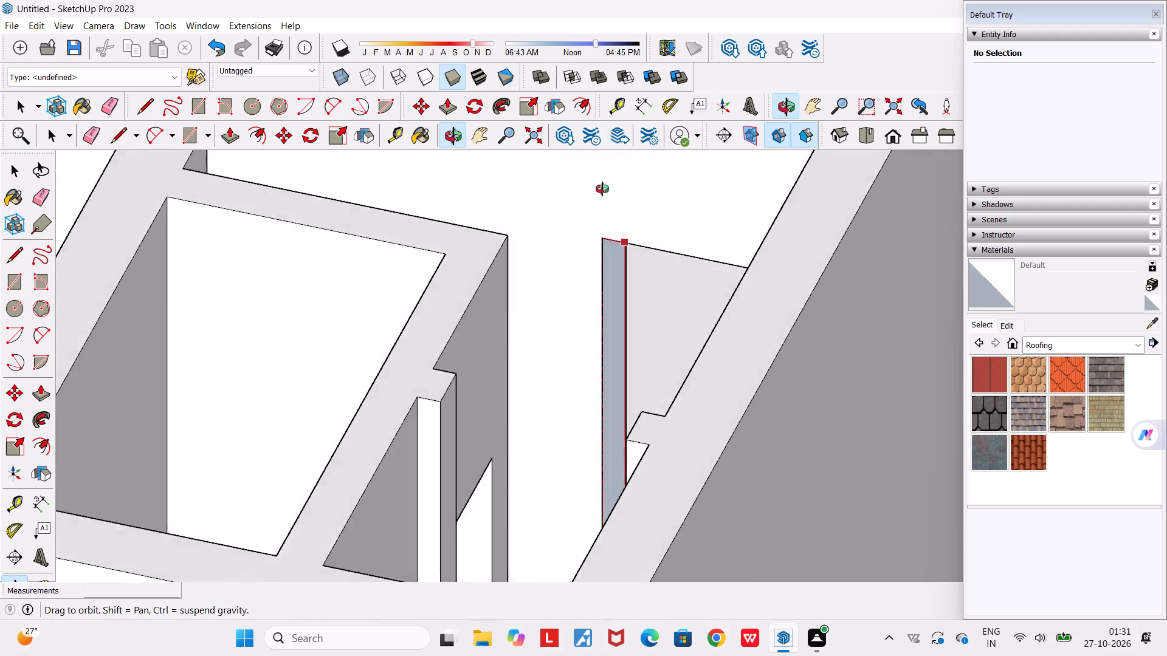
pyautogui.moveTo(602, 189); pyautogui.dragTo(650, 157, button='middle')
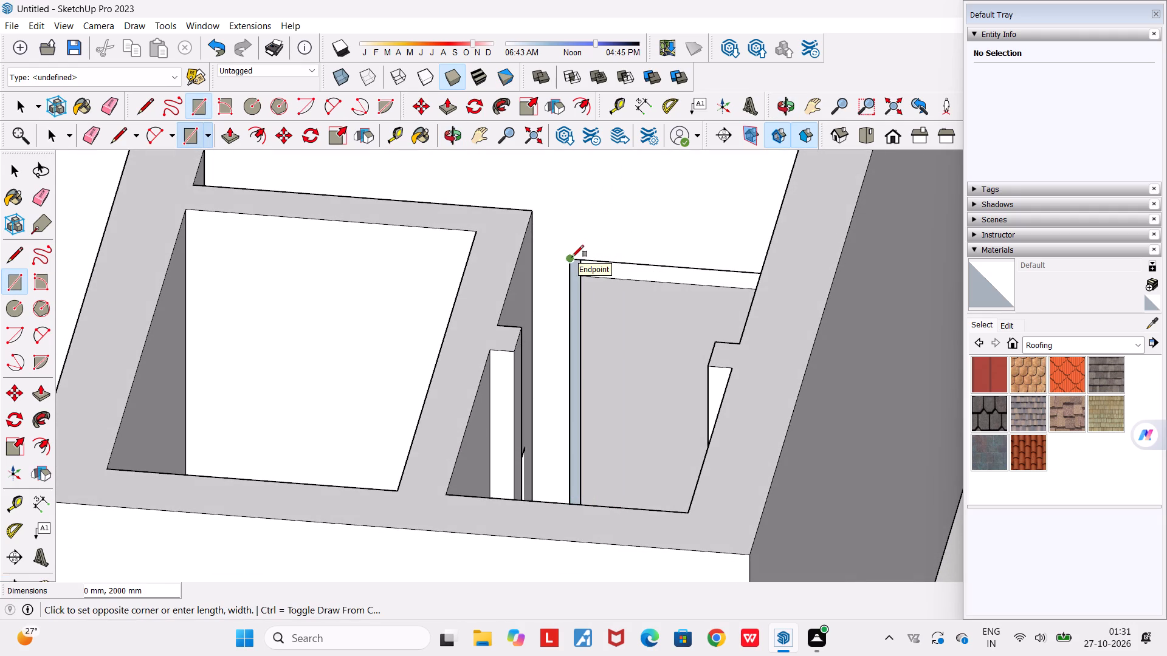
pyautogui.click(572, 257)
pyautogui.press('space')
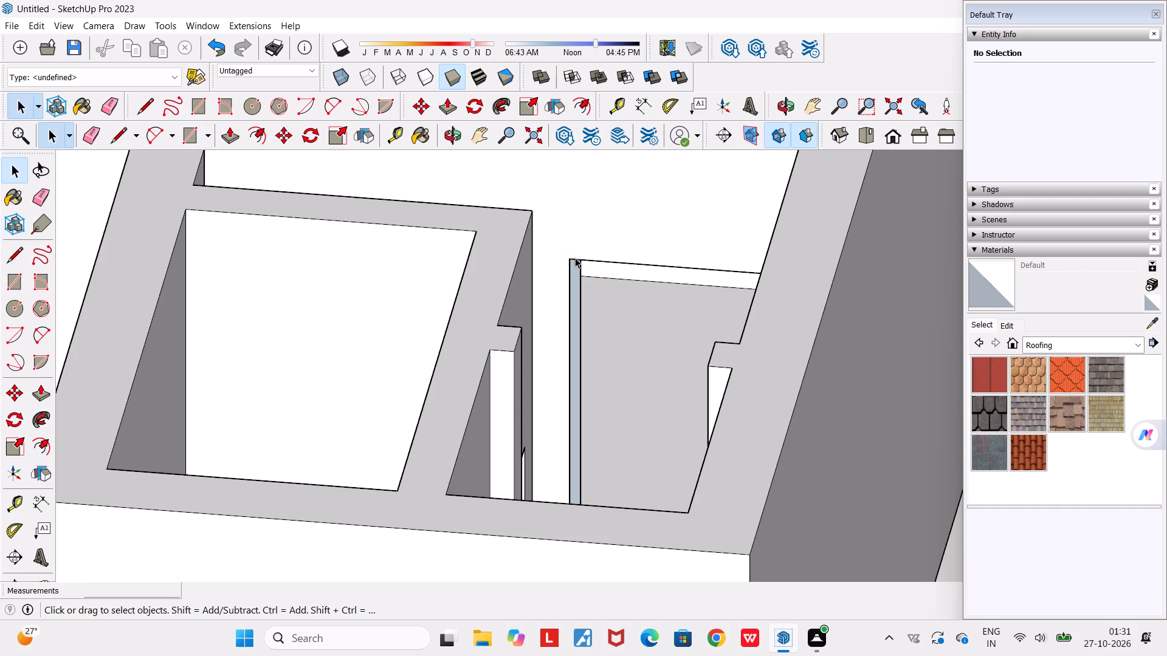
# Examine the whole building from several sides, including the outer walls, the room layout and the entrance doorway.
pyautogui.scroll(-12, 246, 579)
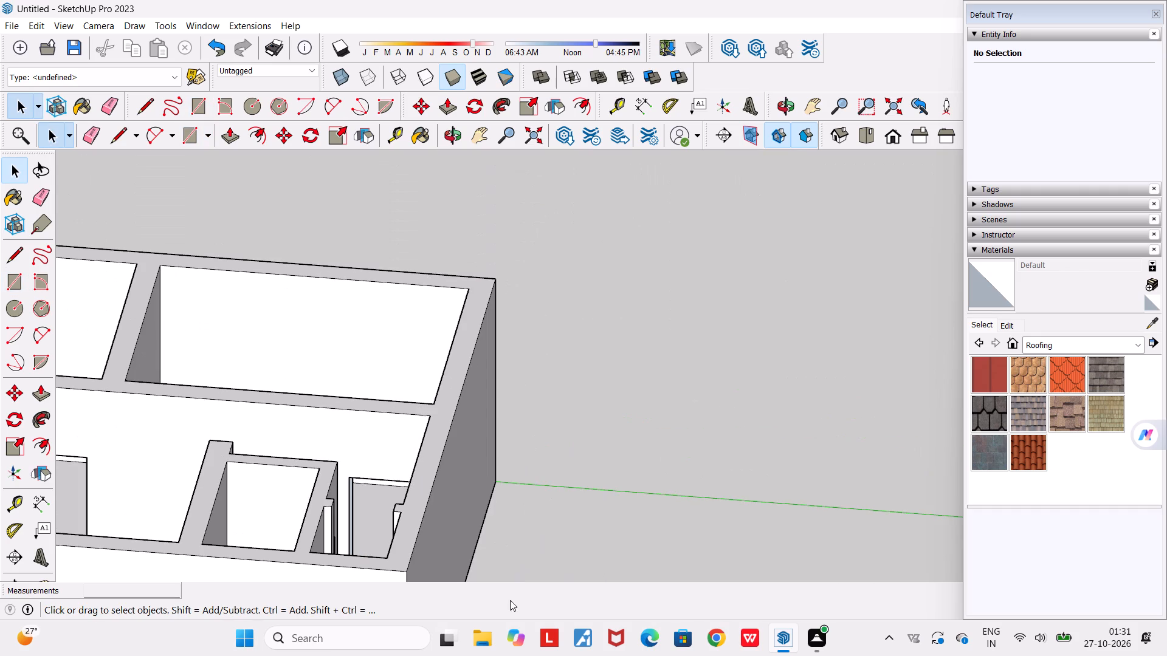
pyautogui.moveTo(619, 442); pyautogui.dragTo(189, 527, button='middle')
pyautogui.scroll(-12, 189, 527)
pyautogui.moveTo(493, 435); pyautogui.dragTo(95, 383, button='middle')
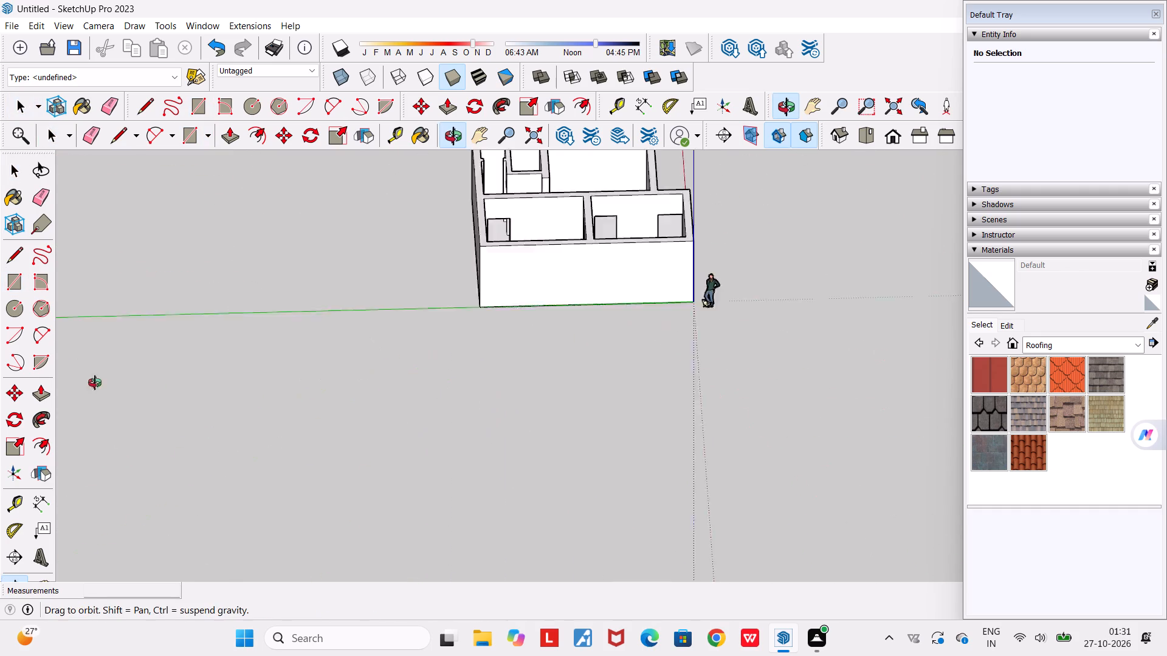
pyautogui.moveTo(95, 383); pyautogui.dragTo(77, 378, button='middle')
pyautogui.scroll(-5, 77, 378)
pyautogui.scroll(9, 340, 304)
pyautogui.moveTo(579, 333); pyautogui.dragTo(126, 322, button='middle')
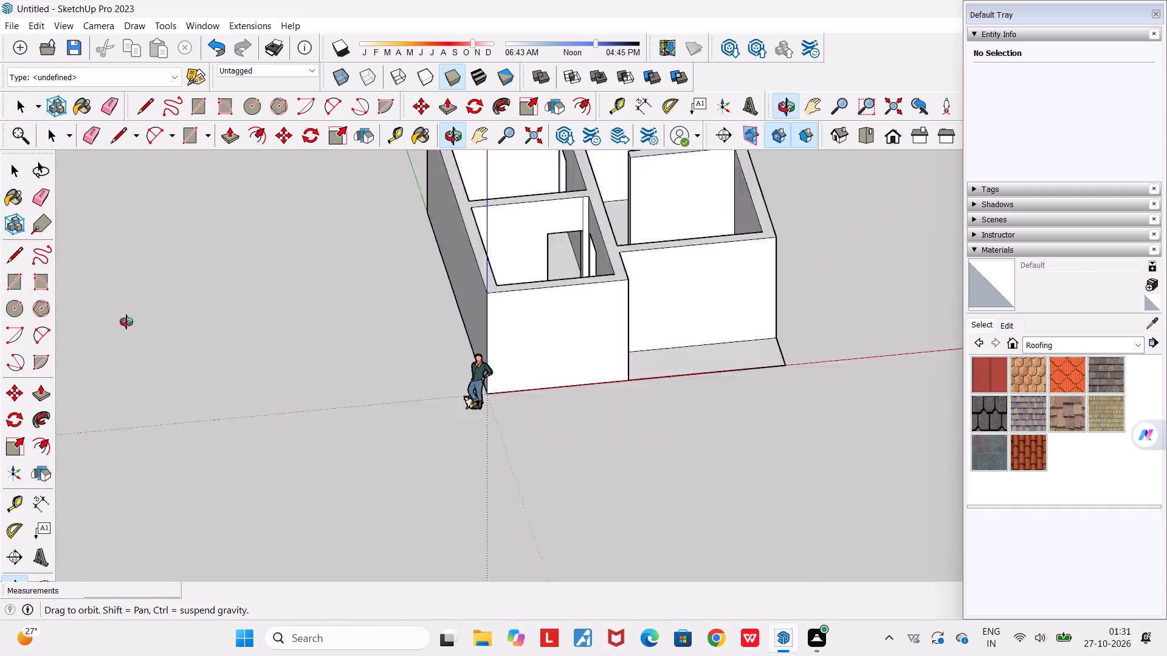
pyautogui.moveTo(126, 322); pyautogui.dragTo(44, 307, button='middle')
pyautogui.scroll(-5, 44, 307)
pyautogui.scroll(5, 534, 331)
pyautogui.scroll(-6, 523, 327)
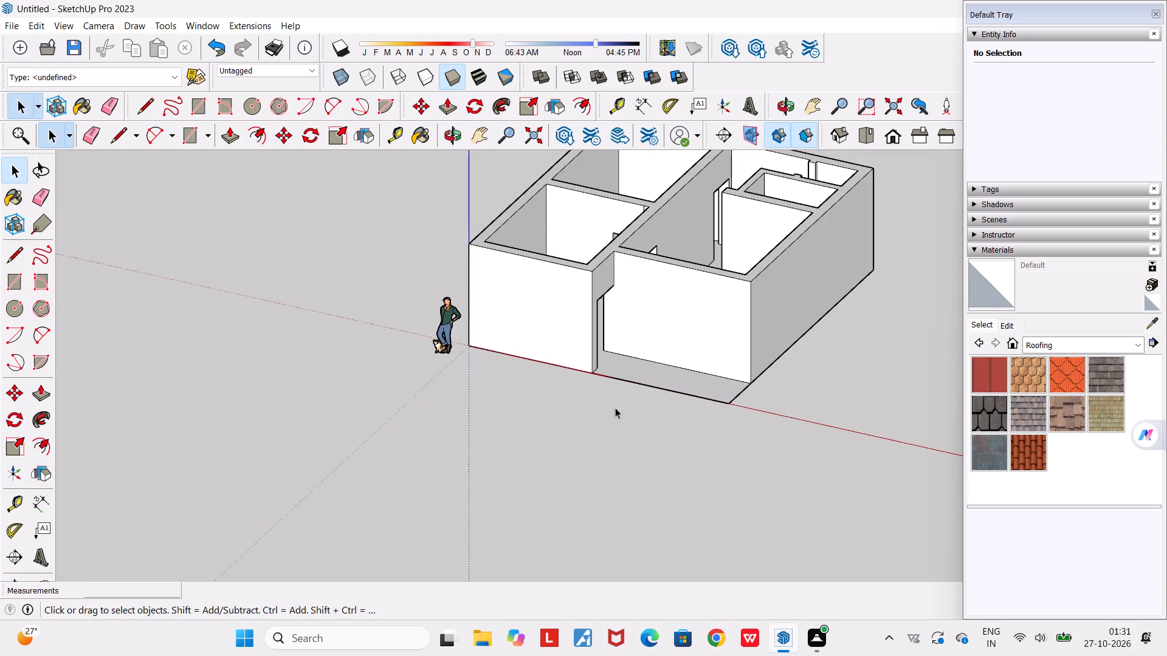
pyautogui.moveTo(615, 411); pyautogui.dragTo(484, 392, button='middle')
pyautogui.scroll(-5, 484, 392)
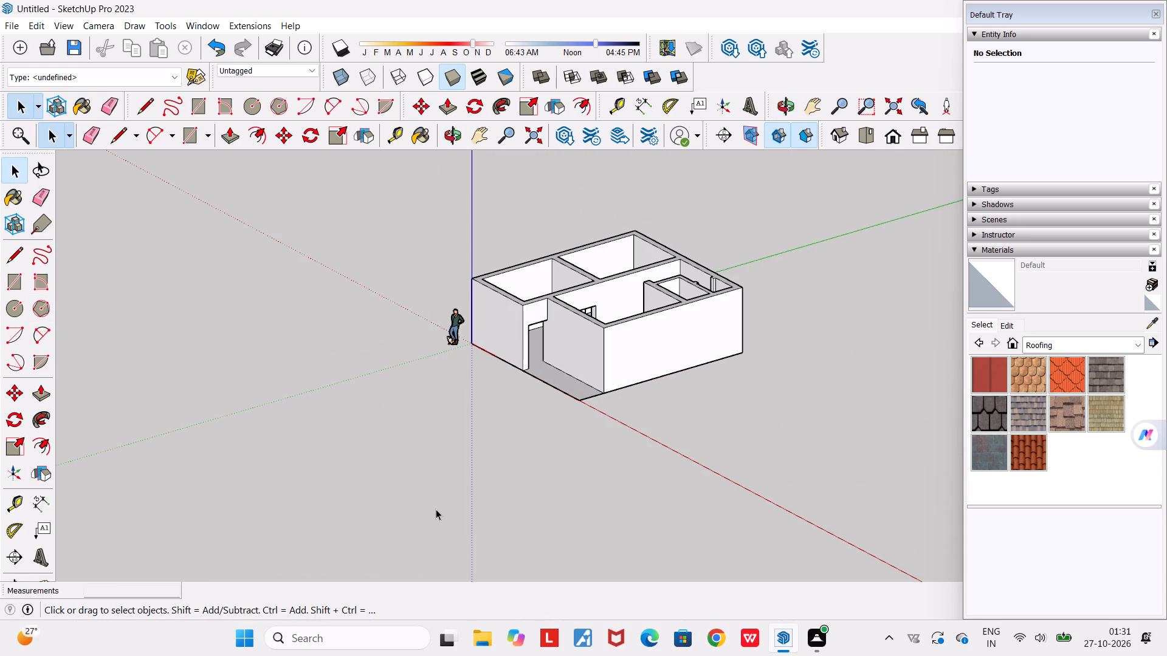
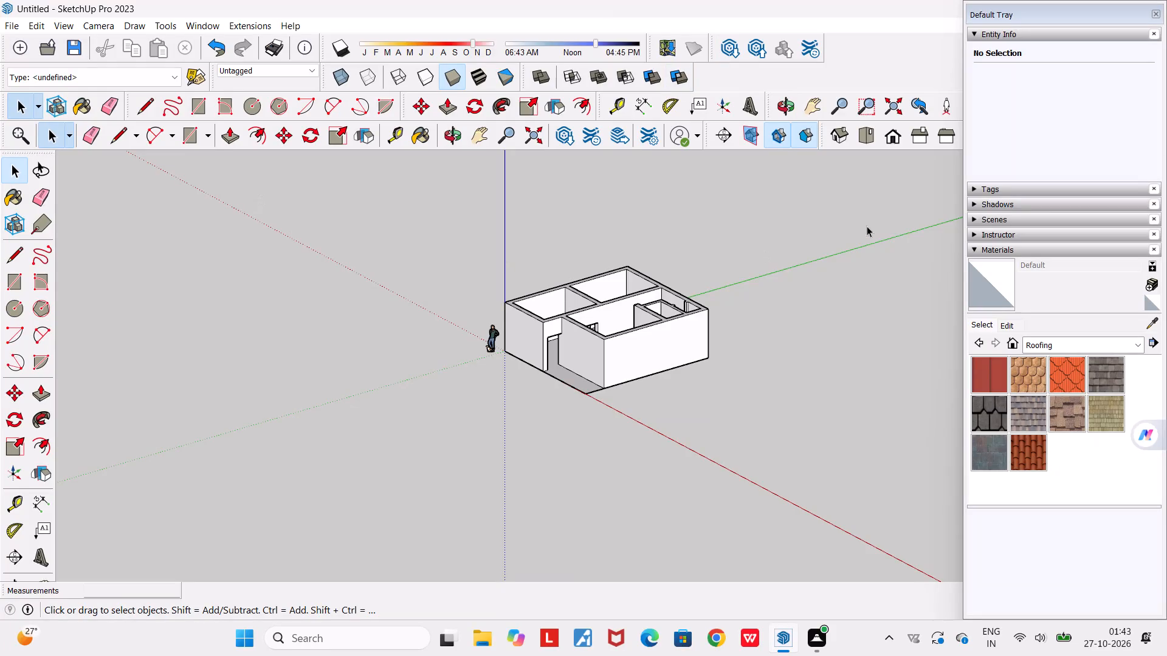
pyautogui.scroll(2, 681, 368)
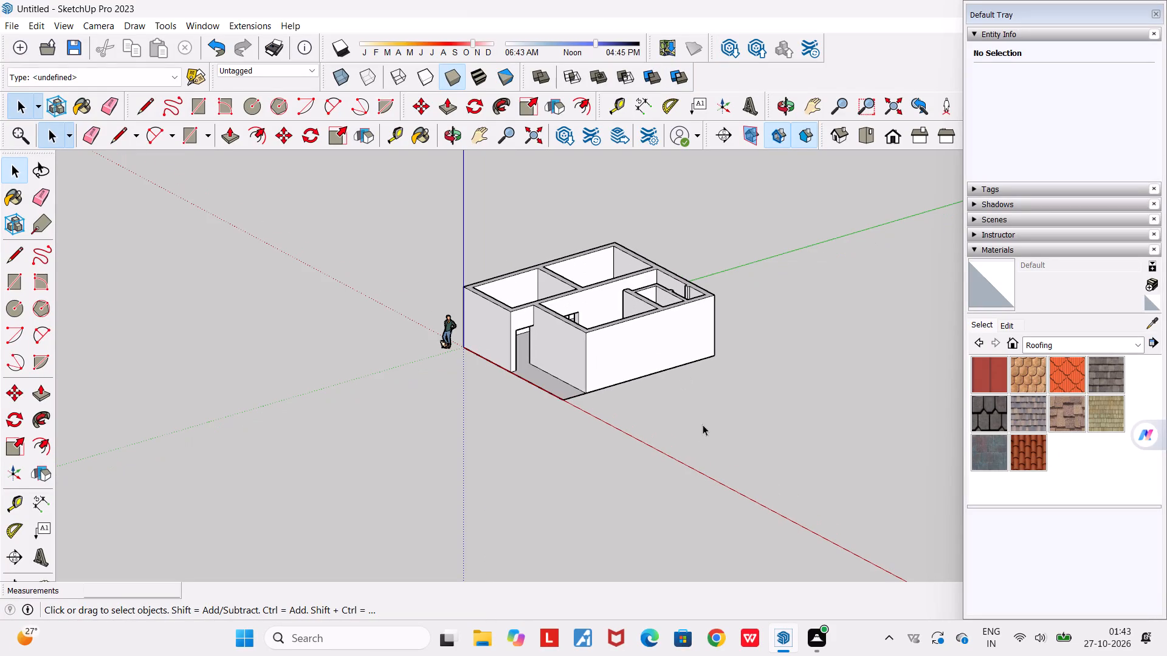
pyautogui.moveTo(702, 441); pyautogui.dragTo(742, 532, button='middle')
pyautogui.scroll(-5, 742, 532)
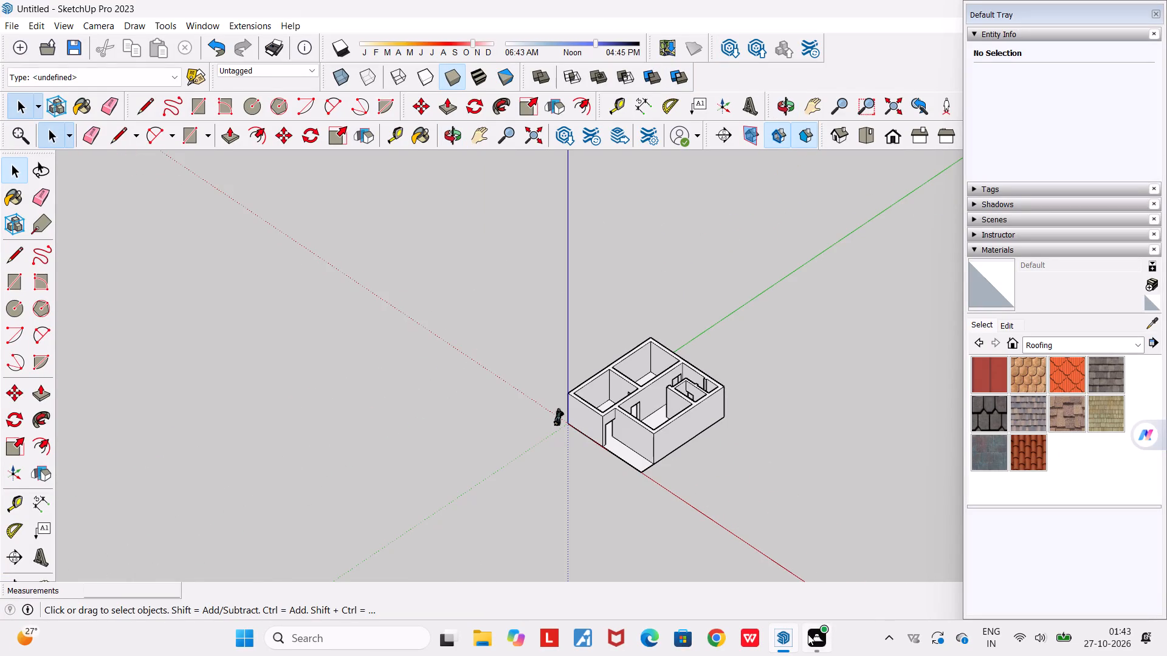
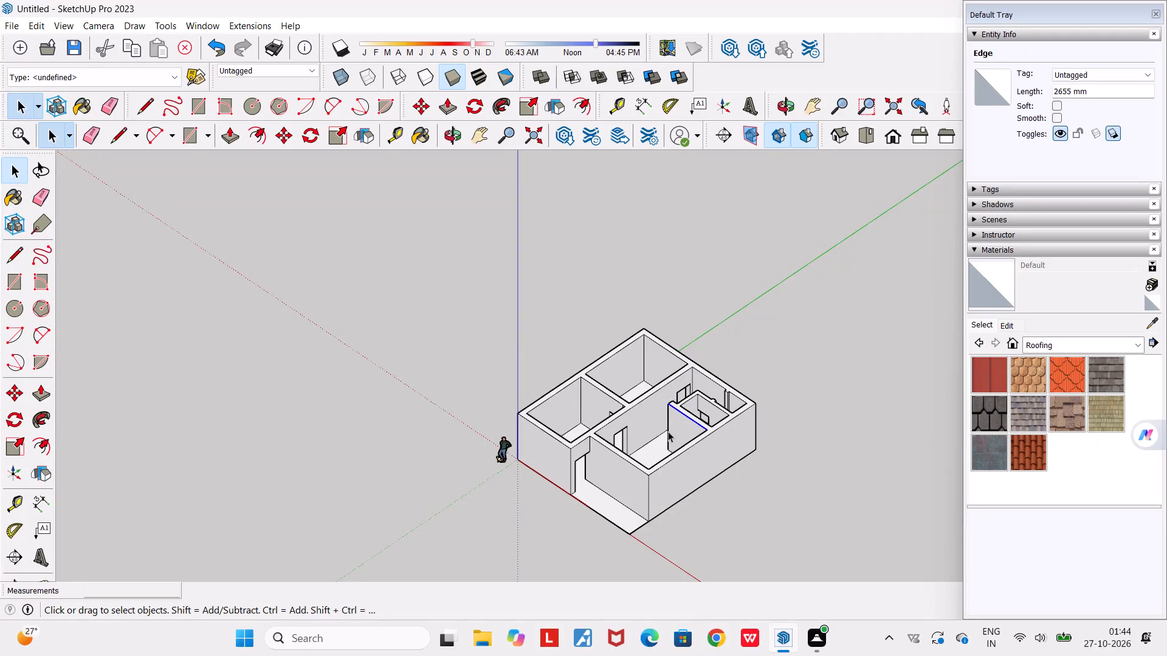
# Examine the building's rooms, wall tops and outer walls from above and from the side.
pyautogui.press('space')
pyautogui.click(641, 446)
pyautogui.scroll(-7, 641, 446)
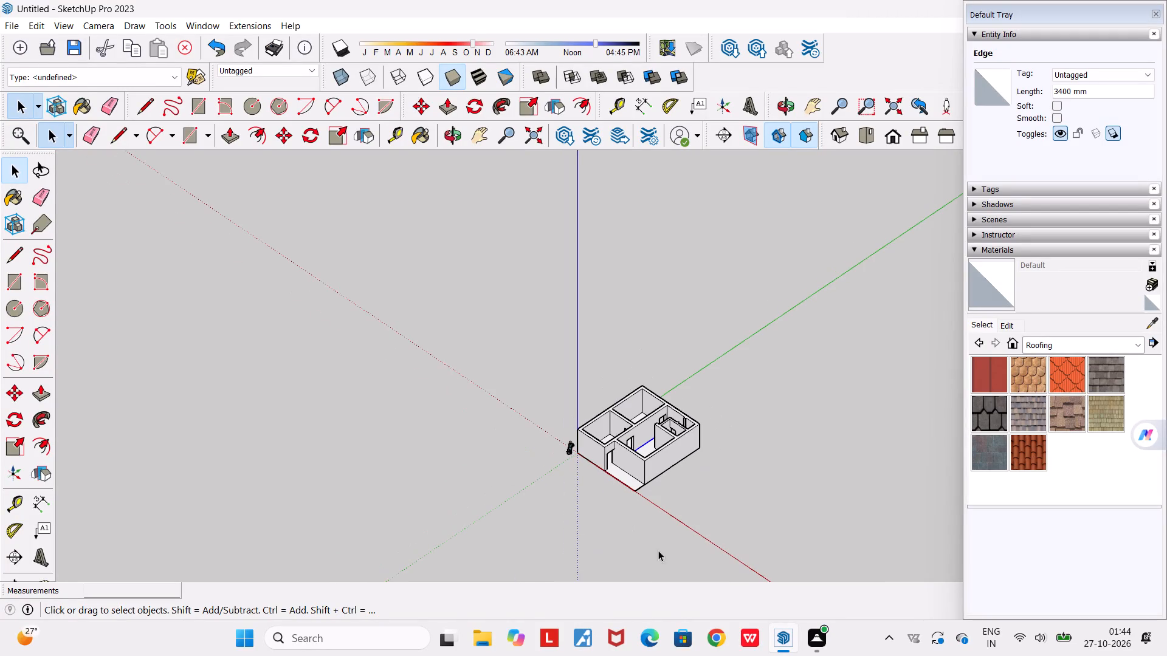
pyautogui.moveTo(745, 453); pyautogui.dragTo(444, 328)
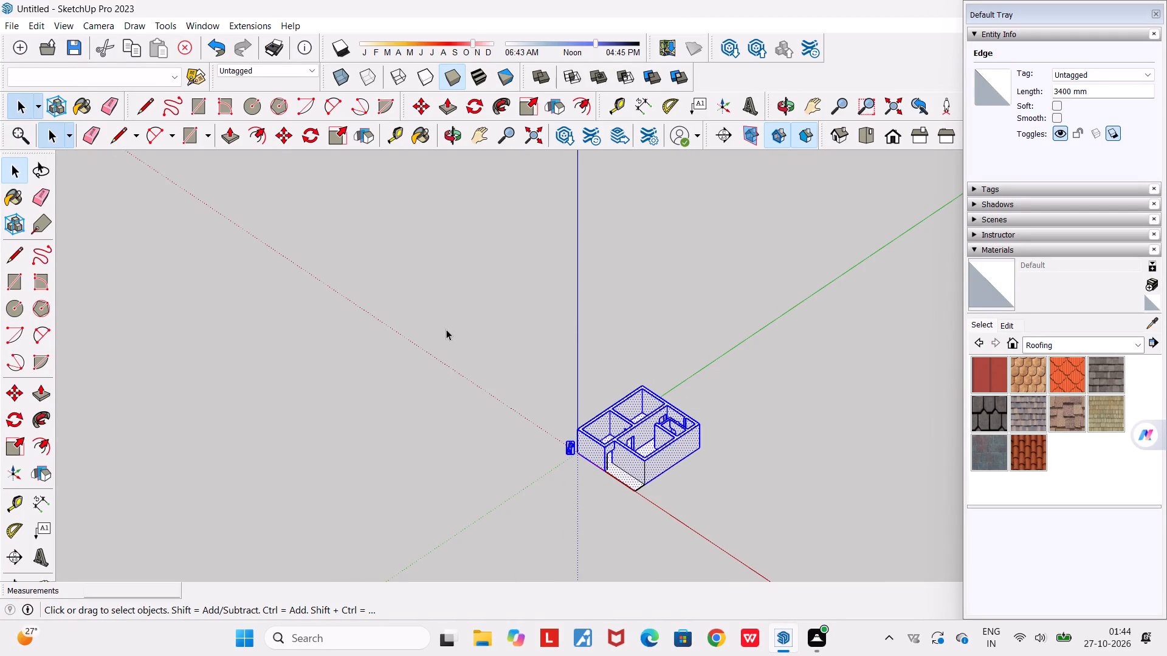
pyautogui.scroll(5, 600, 513)
pyautogui.moveTo(597, 502); pyautogui.dragTo(614, 520, button='middle')
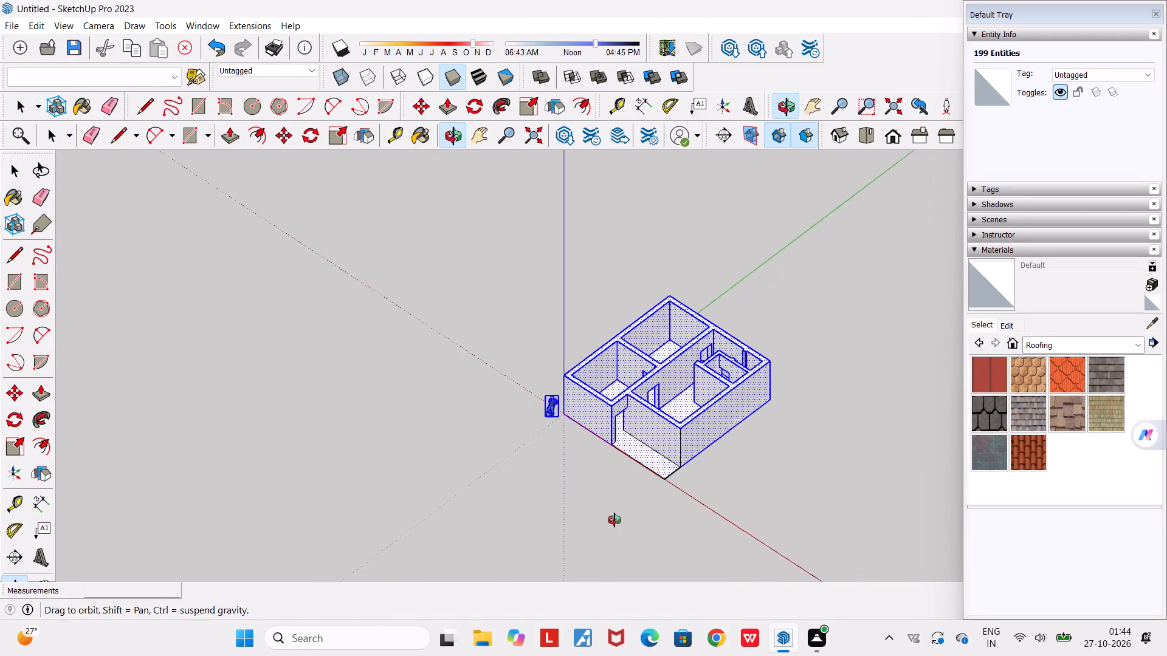
pyautogui.moveTo(614, 520); pyautogui.dragTo(768, 640, button='middle')
pyautogui.scroll(6, 774, 372)
pyautogui.press('space')
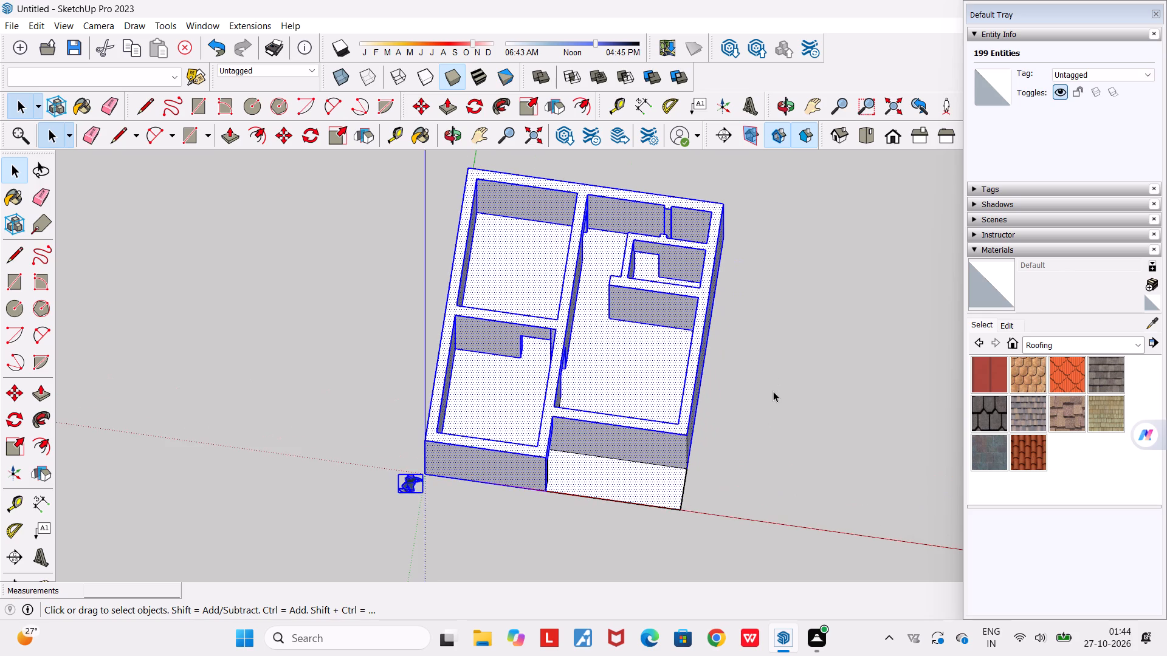
pyautogui.click(763, 412)
pyautogui.moveTo(759, 412); pyautogui.dragTo(240, 108, button='middle')
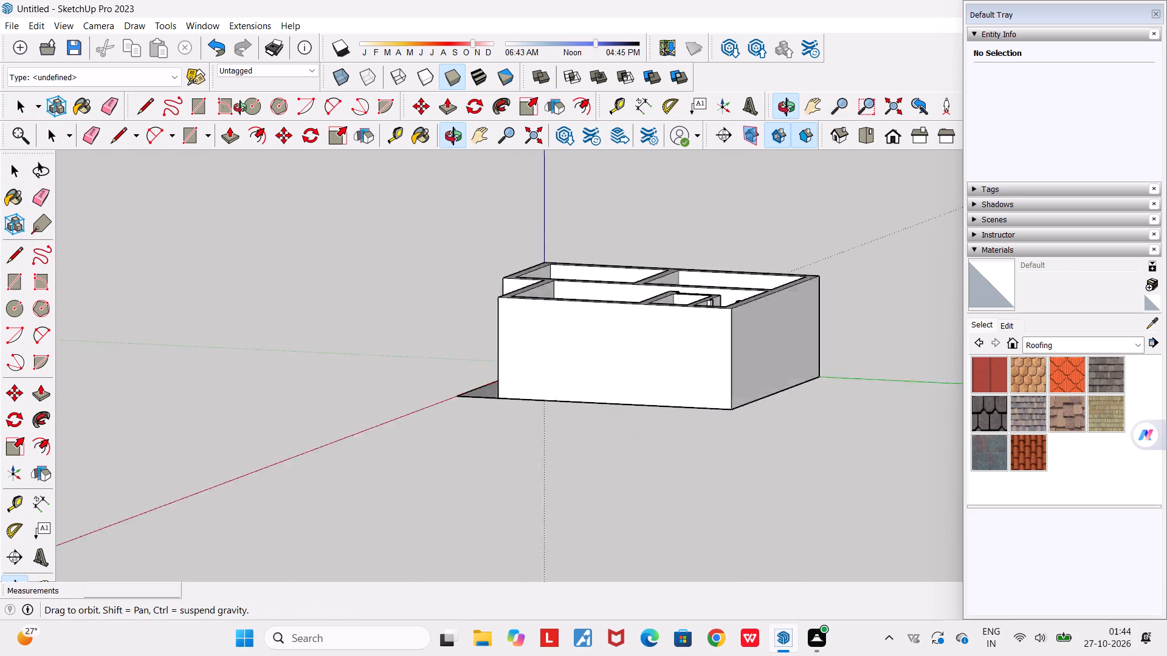
pyautogui.moveTo(240, 108); pyautogui.dragTo(227, 104, button='middle')
pyautogui.scroll(5, 663, 457)
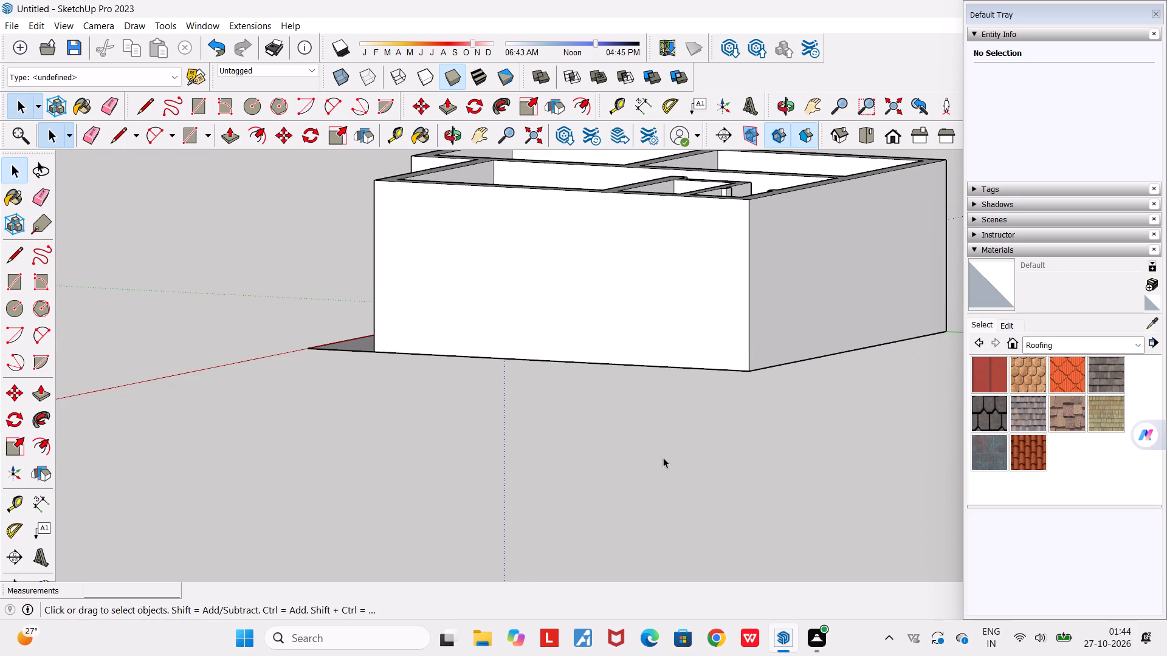
pyautogui.press('space')
pyautogui.scroll(1, 537, 359)
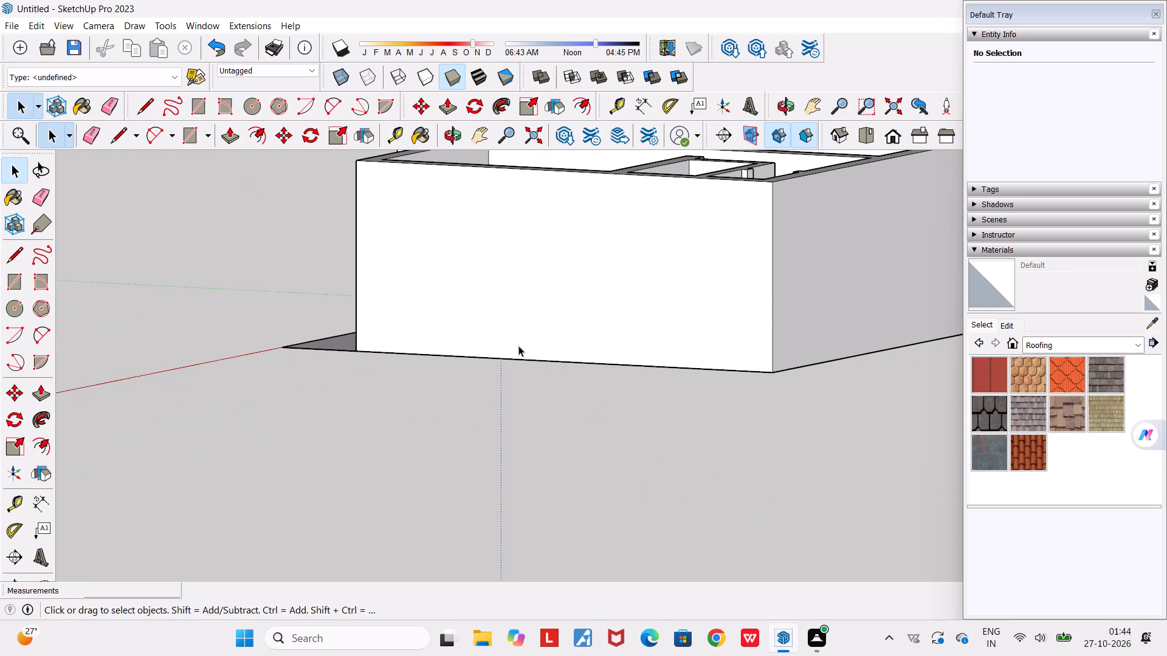
pyautogui.scroll(-13, 516, 326)
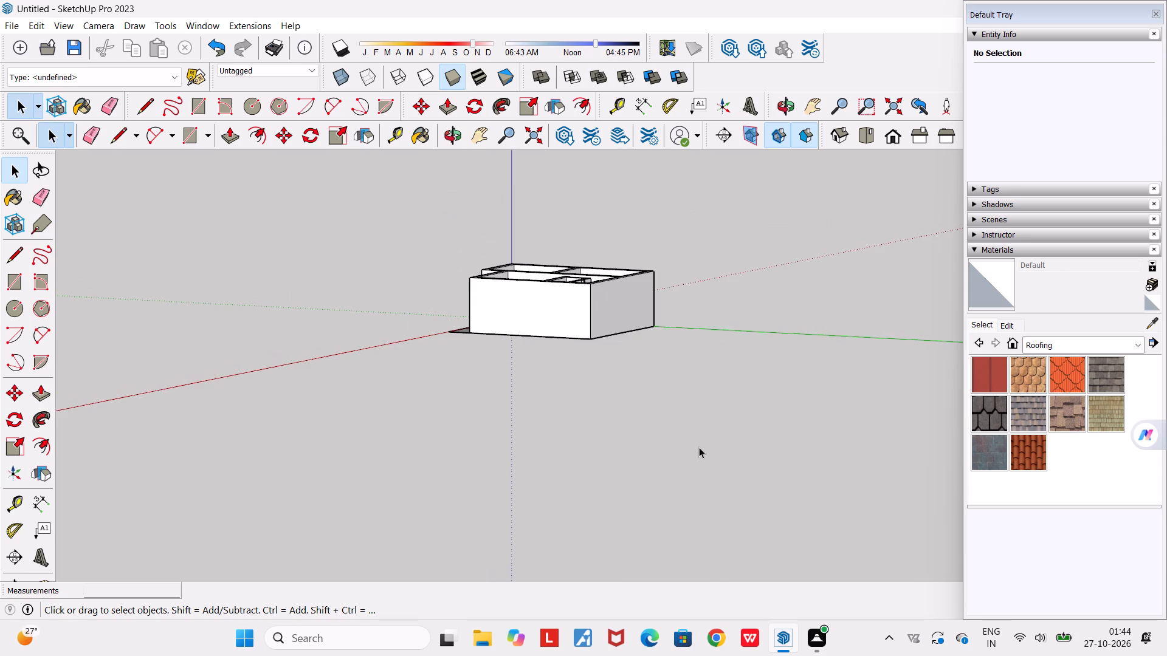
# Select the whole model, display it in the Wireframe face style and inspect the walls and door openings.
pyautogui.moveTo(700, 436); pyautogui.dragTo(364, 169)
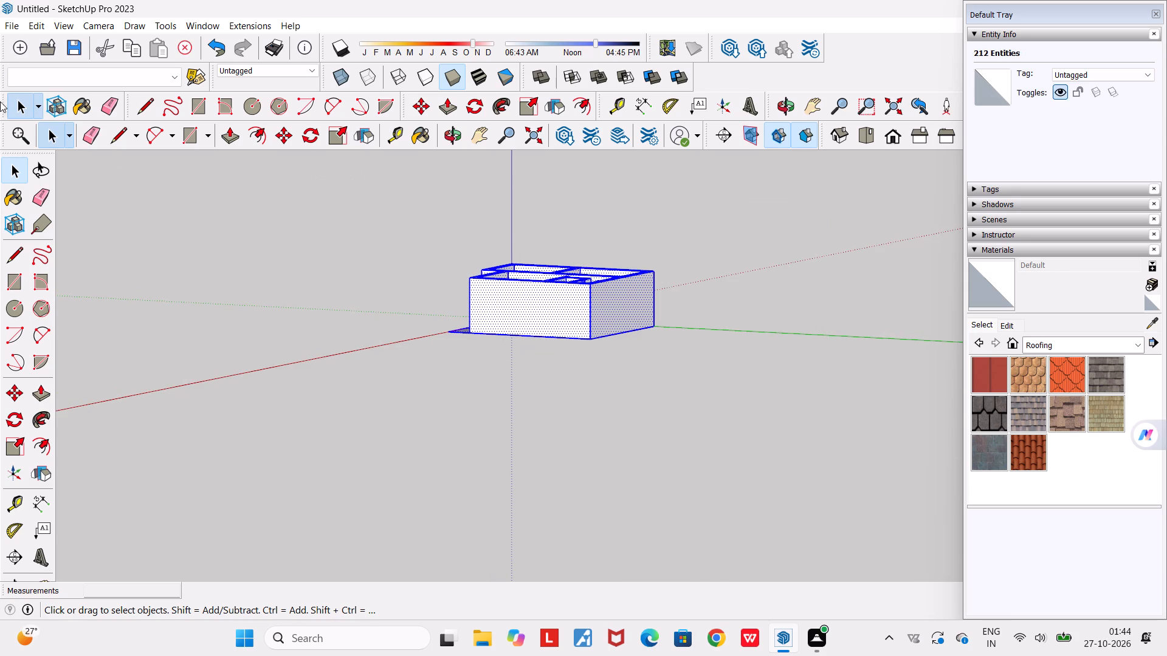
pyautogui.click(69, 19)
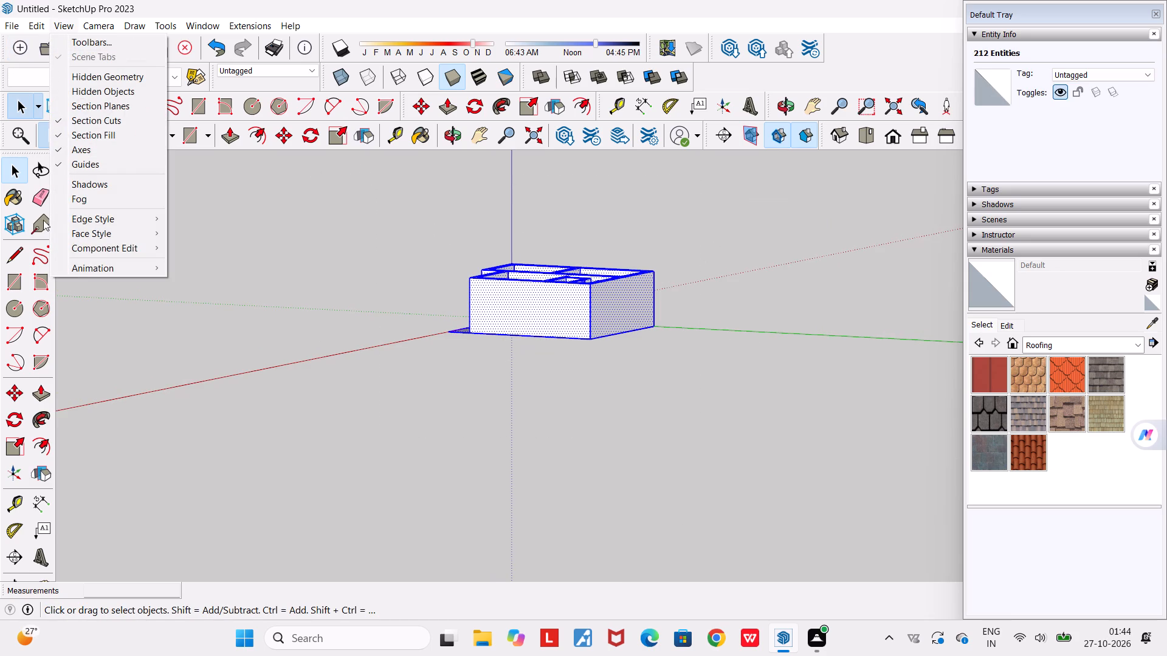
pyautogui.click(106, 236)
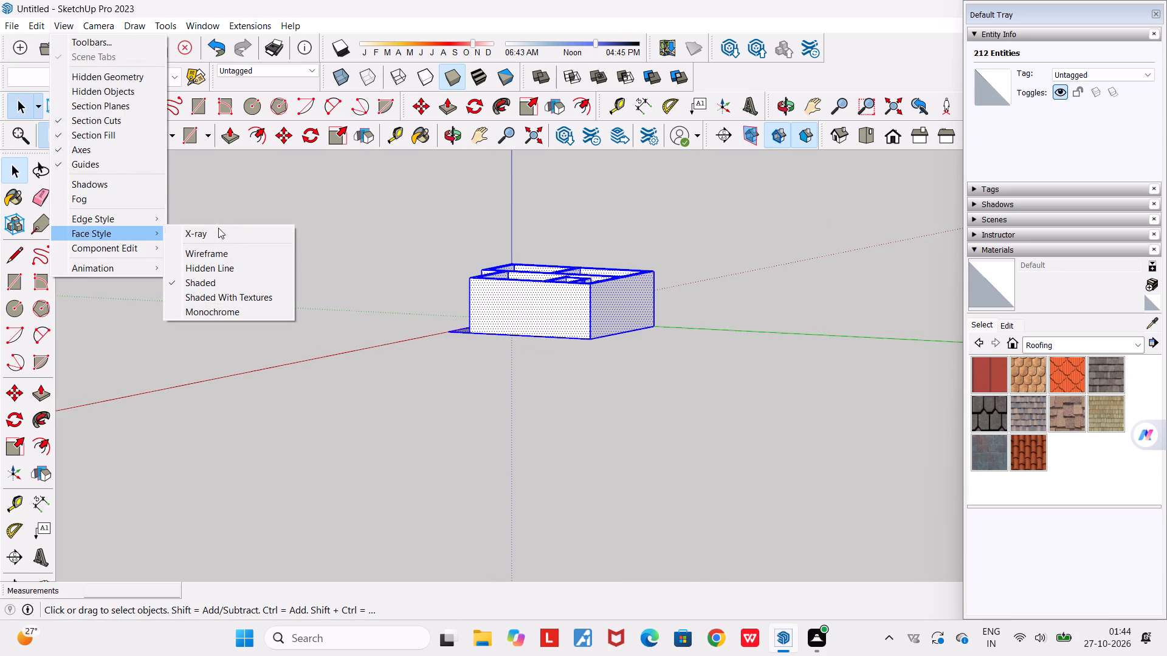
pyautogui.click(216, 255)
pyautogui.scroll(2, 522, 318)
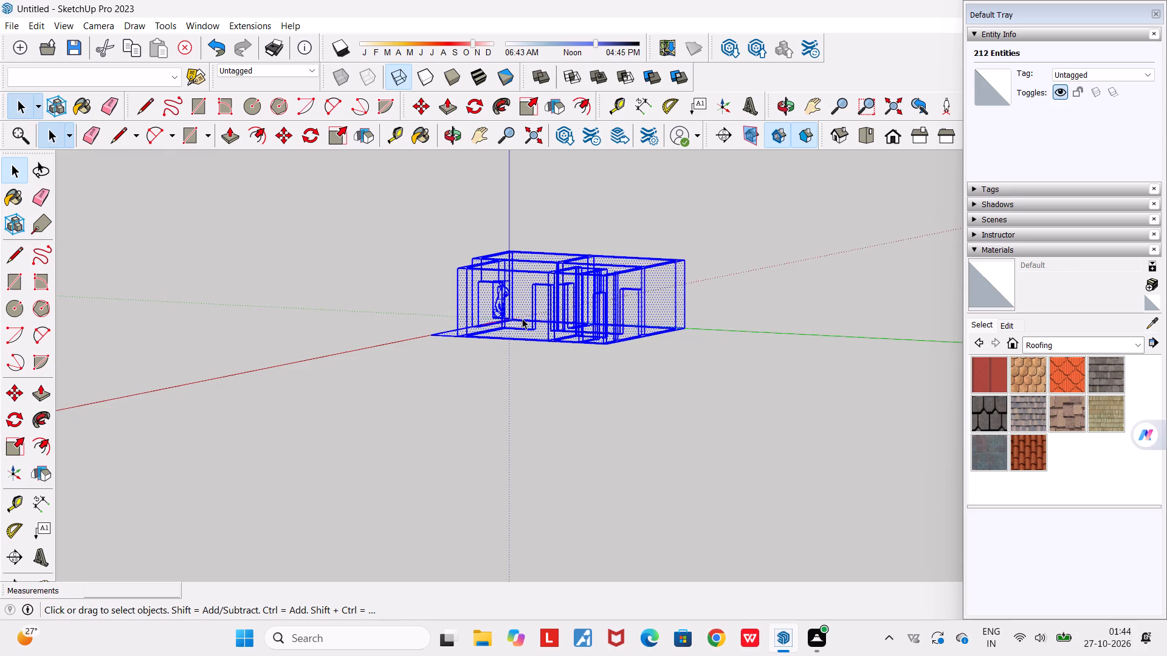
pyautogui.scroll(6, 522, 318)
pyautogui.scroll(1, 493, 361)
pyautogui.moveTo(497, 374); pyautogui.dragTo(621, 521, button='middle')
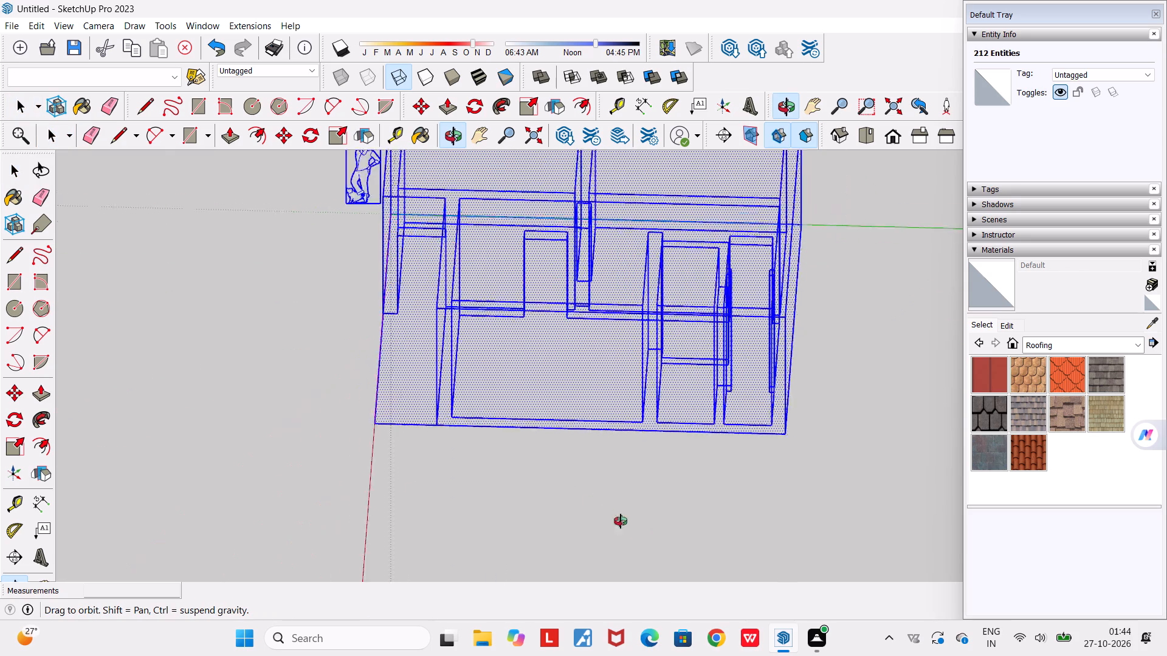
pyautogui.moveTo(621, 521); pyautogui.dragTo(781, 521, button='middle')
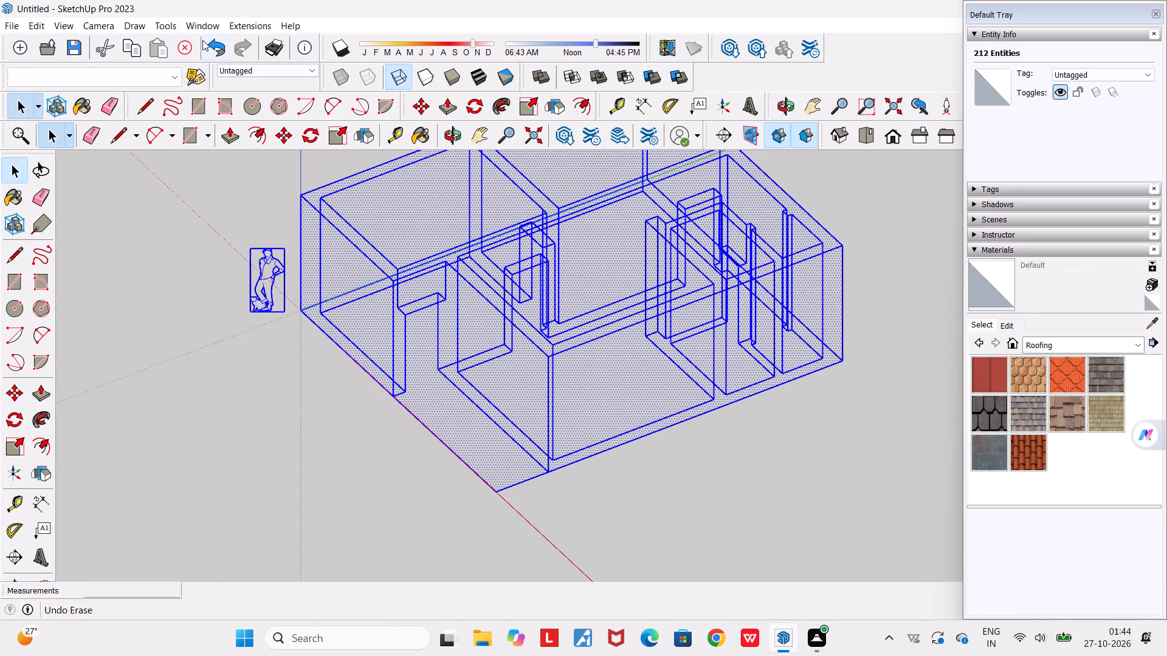
# Set the model's face style to Hidden Line.
pyautogui.click(60, 23)
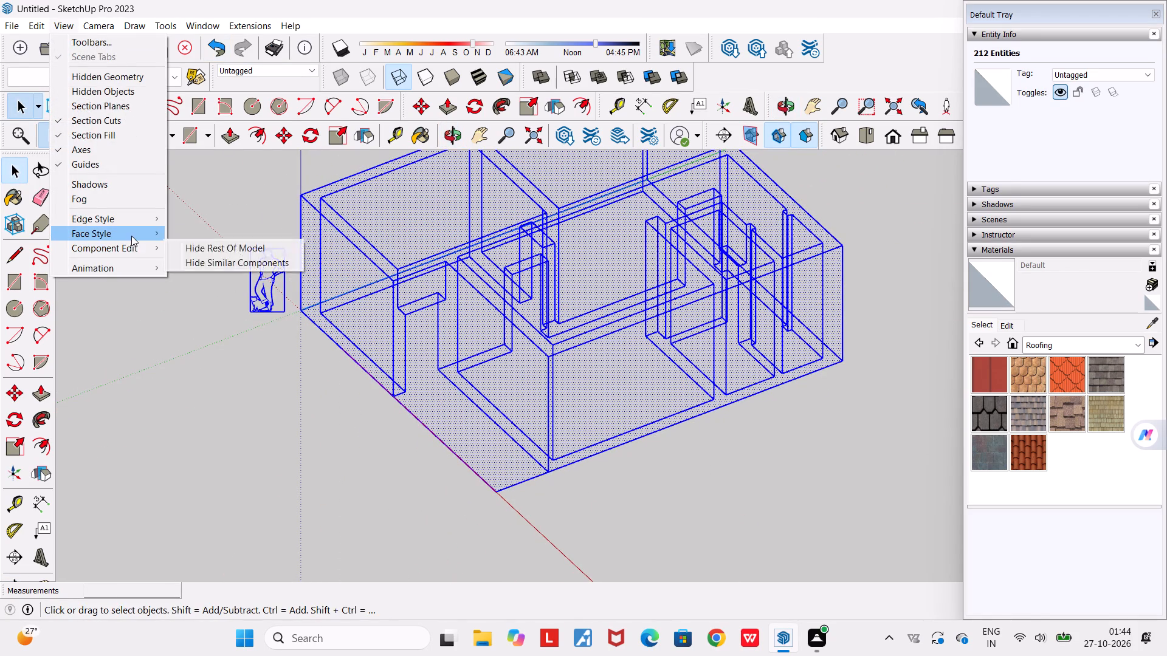
pyautogui.click(131, 235)
pyautogui.click(201, 268)
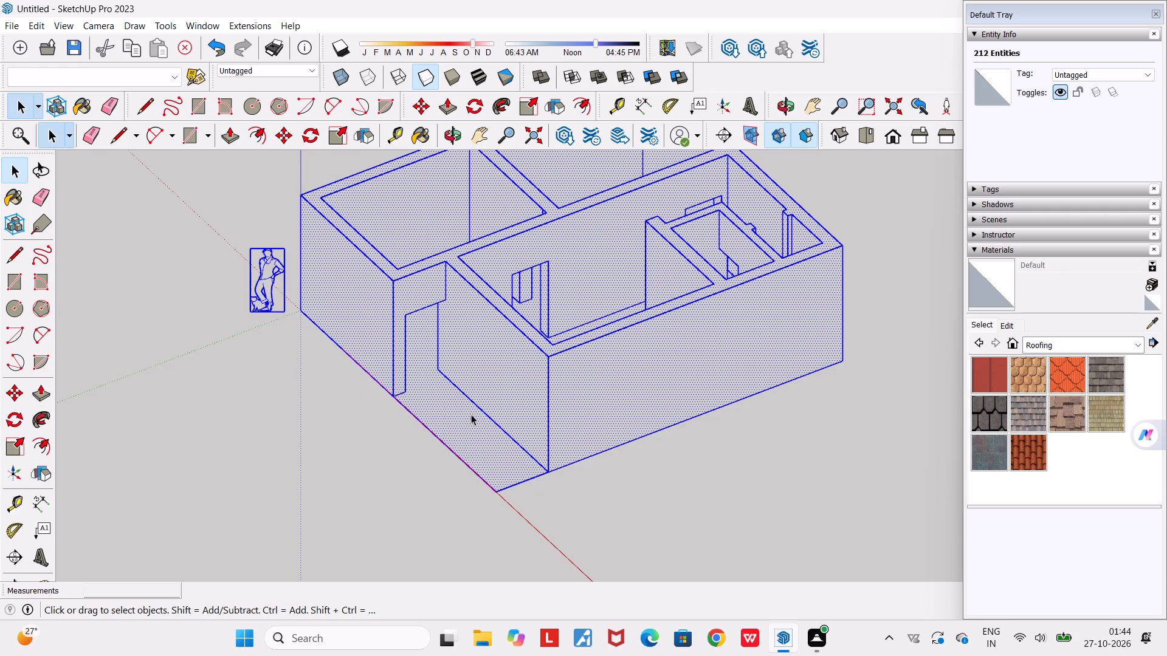
# Clear the selection and examine the building's walls, entrance and interior doorways in Hidden Line style from several angles.
pyautogui.scroll(1, 505, 432)
pyautogui.moveTo(503, 431); pyautogui.dragTo(329, 304, button='middle')
pyautogui.press('space')
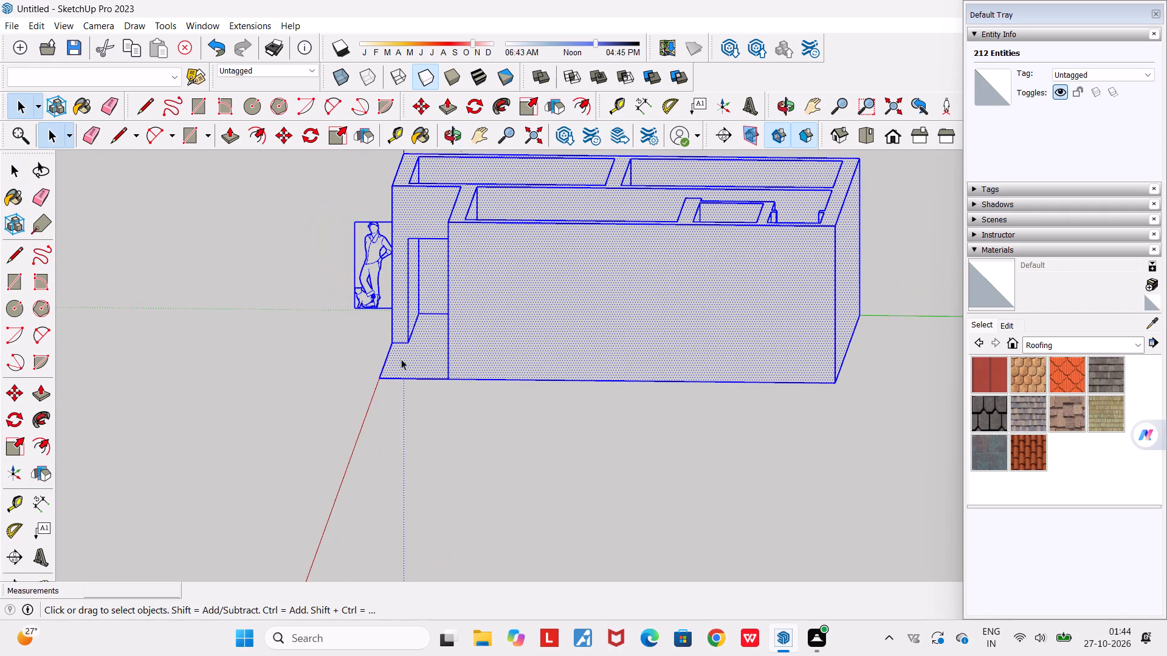
pyautogui.press('space')
pyautogui.click(511, 490)
pyautogui.moveTo(582, 302); pyautogui.dragTo(611, 247, button='middle')
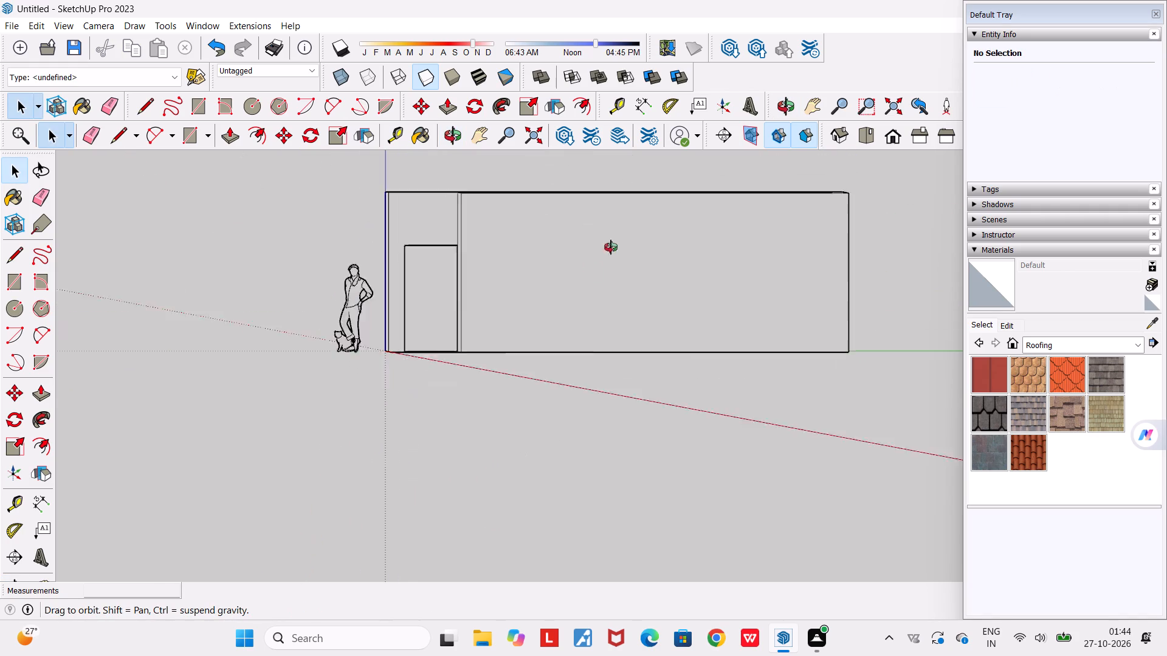
pyautogui.moveTo(611, 247); pyautogui.dragTo(484, 435, button='middle')
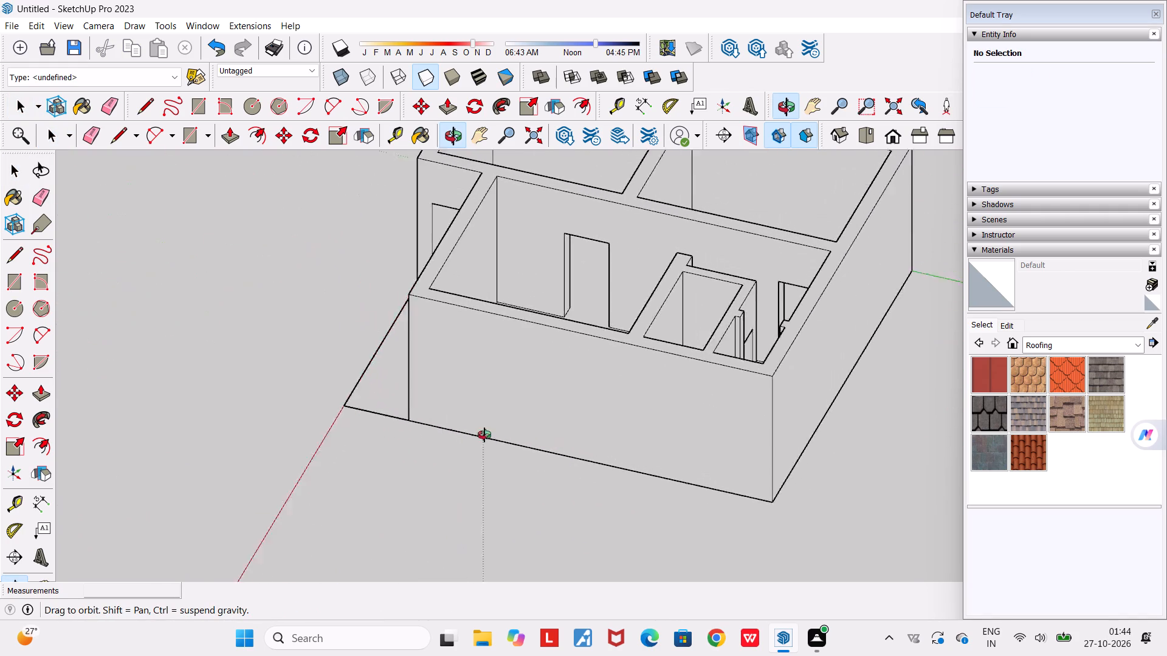
pyautogui.moveTo(484, 435); pyautogui.dragTo(394, 453, button='middle')
pyautogui.scroll(-4, 394, 453)
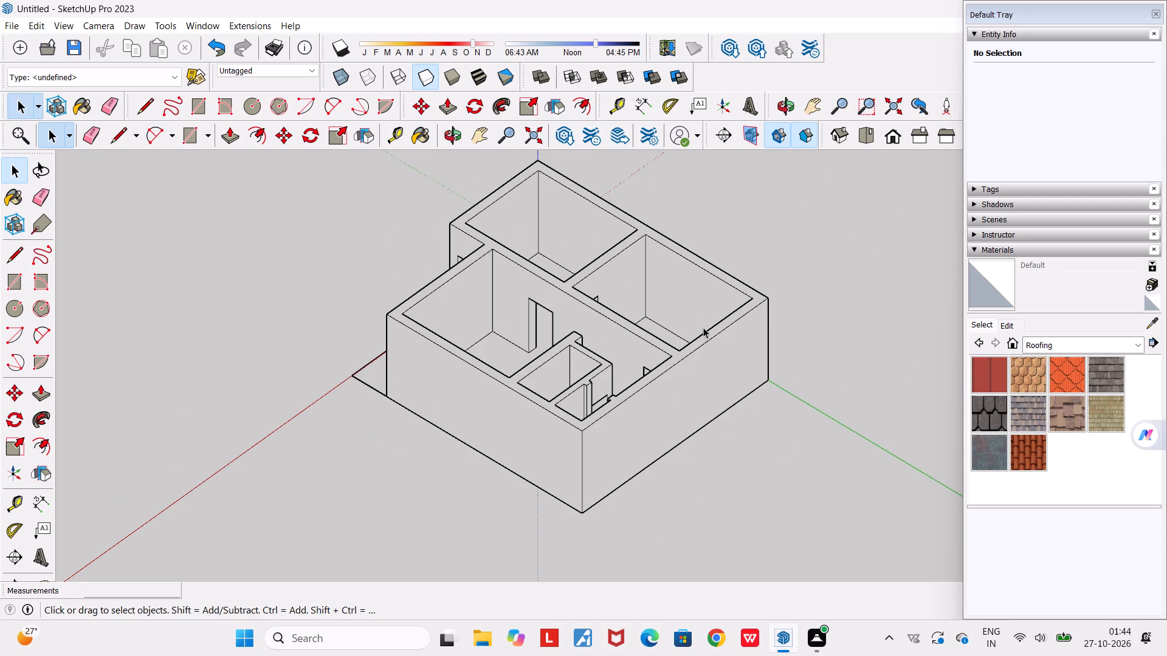
pyautogui.scroll(5, 618, 344)
pyautogui.scroll(-12, 616, 347)
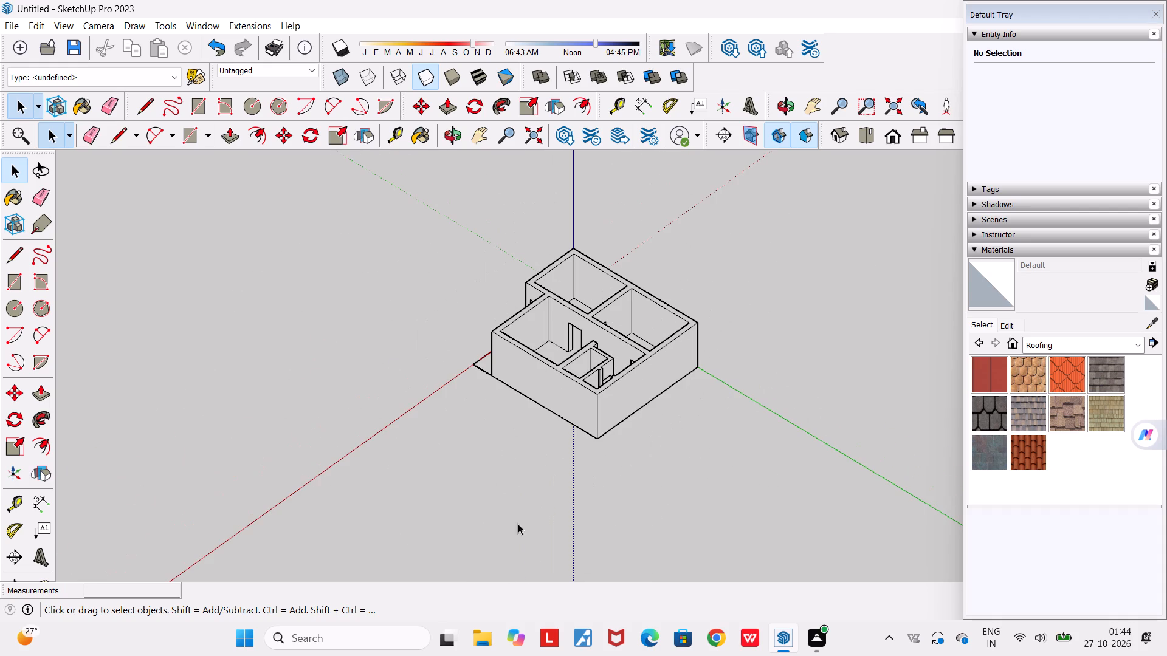
# Draw three overlapping ground rectangles beside the building, about 3972 × 6427 mm, 3697 × 5982 mm and 3880 × 2820 mm.
pyautogui.click(181, 125)
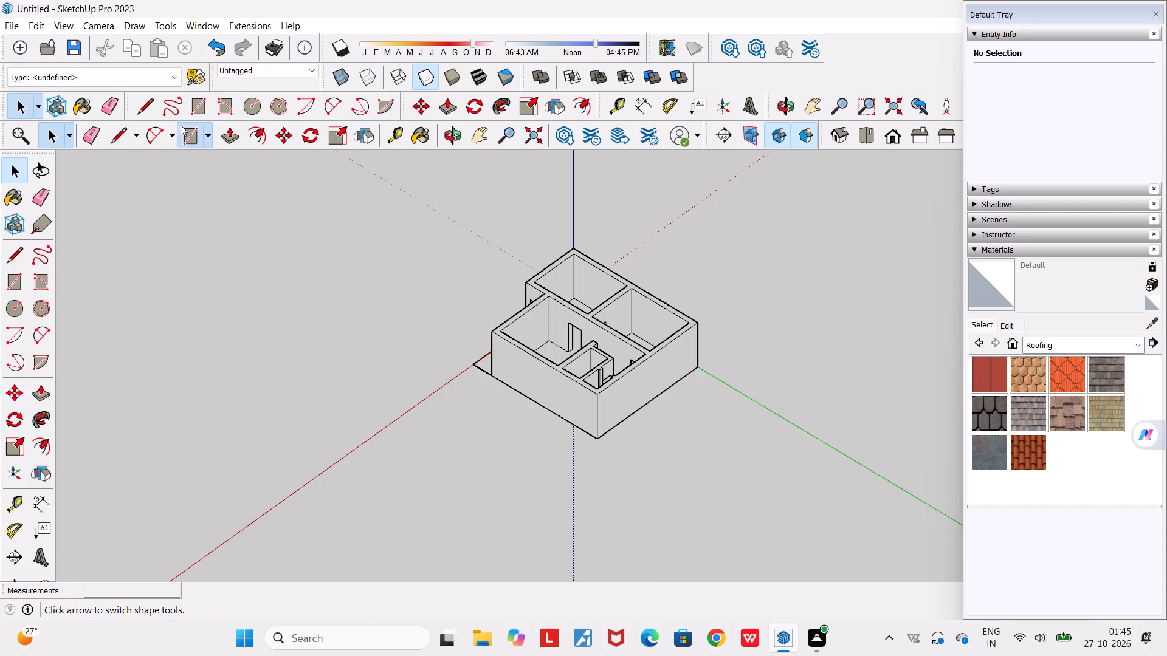
pyautogui.click(444, 437)
pyautogui.click(486, 530)
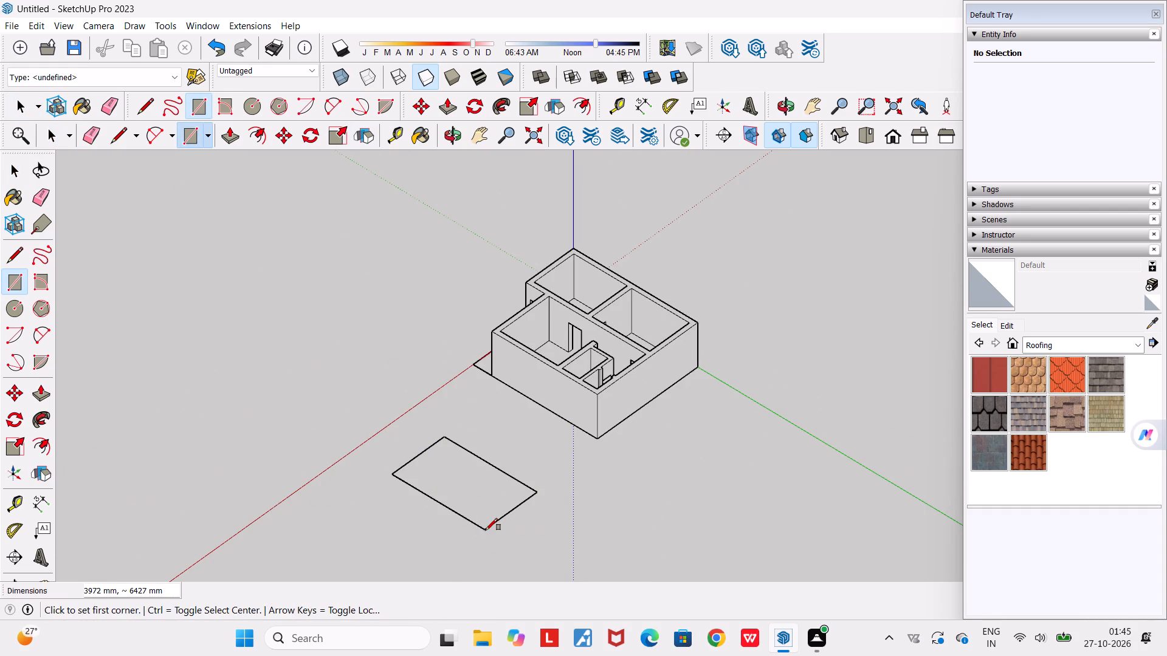
pyautogui.click(453, 479)
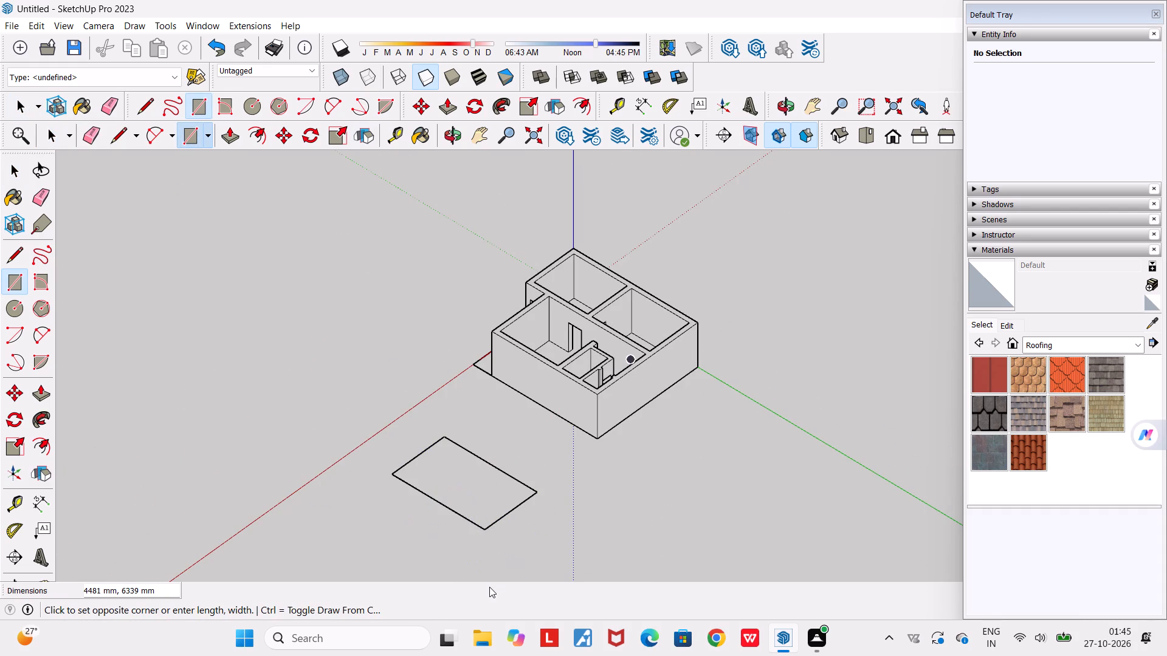
pyautogui.click(498, 573)
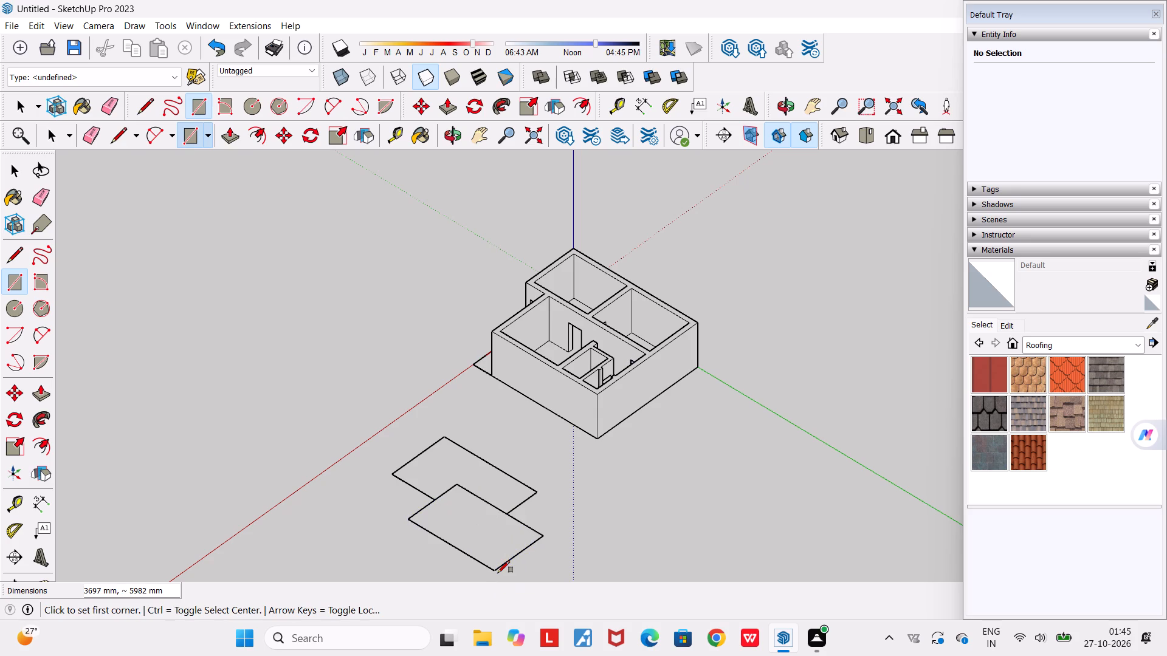
pyautogui.click(458, 457)
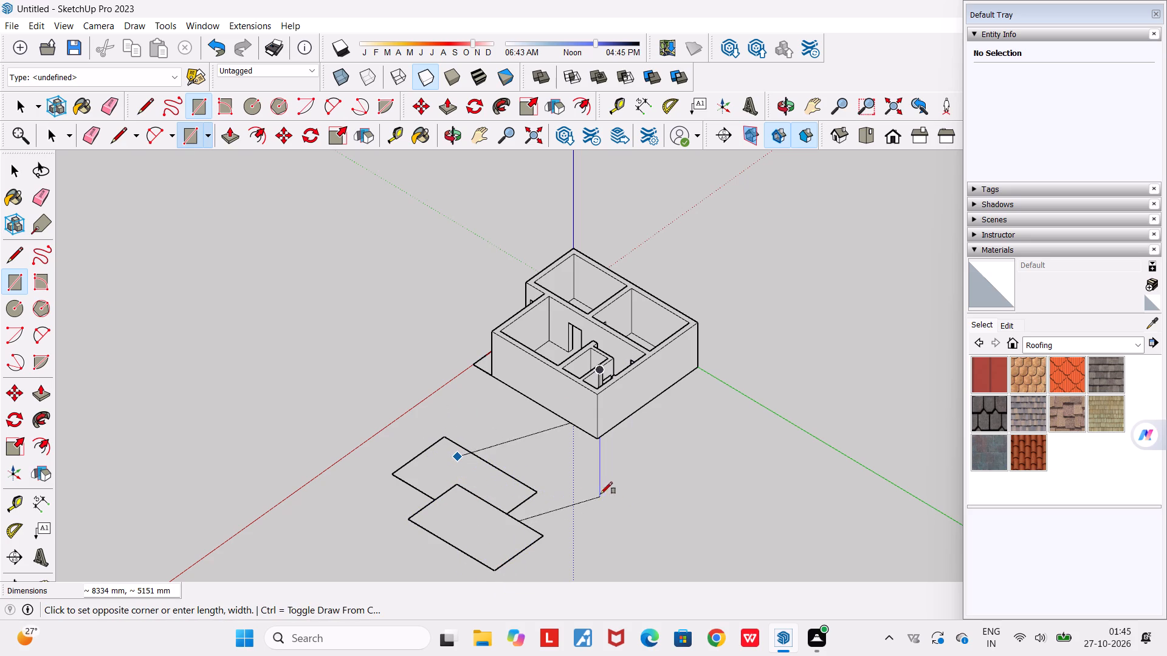
pyautogui.click(439, 397)
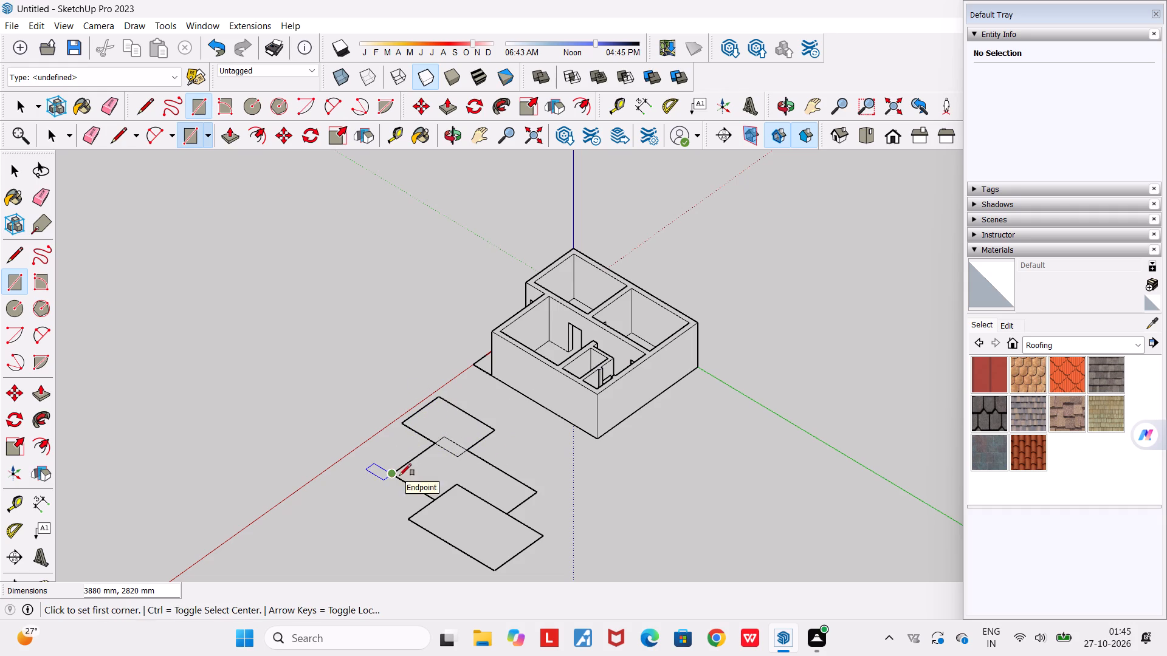
# Draw four more overlapping ground rectangles, about 4691 × 3707 mm, 4577 × 6841 mm, 6505 × 12610 mm and 9594 × 5592 mm.
pyautogui.click(419, 470)
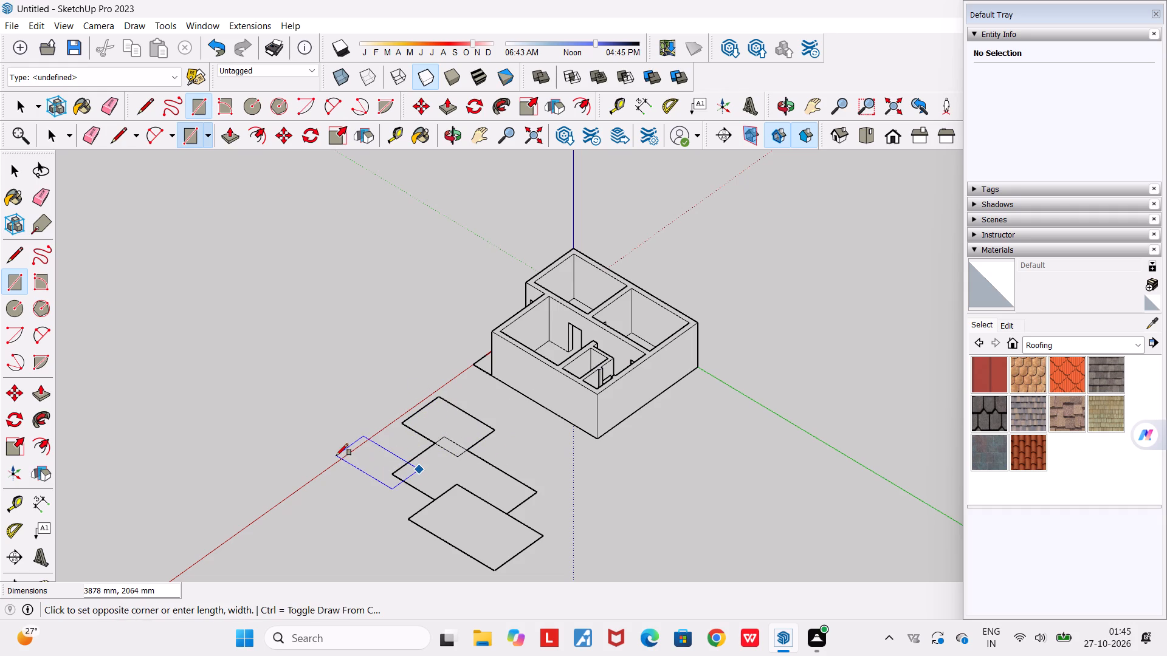
pyautogui.click(303, 464)
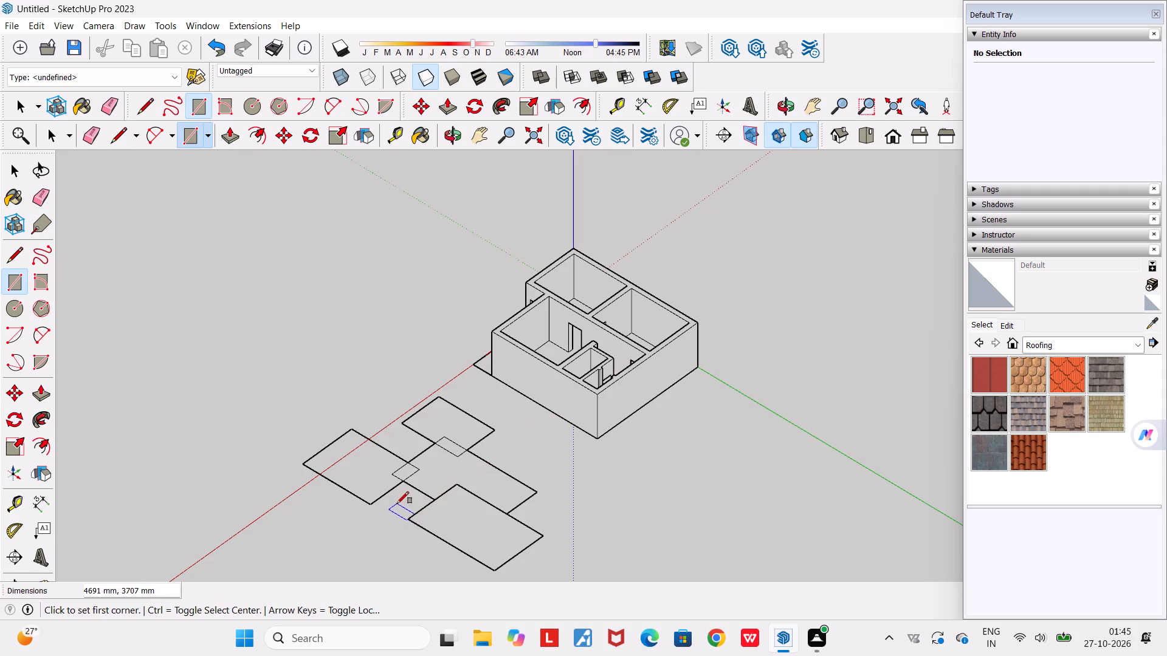
pyautogui.click(396, 504)
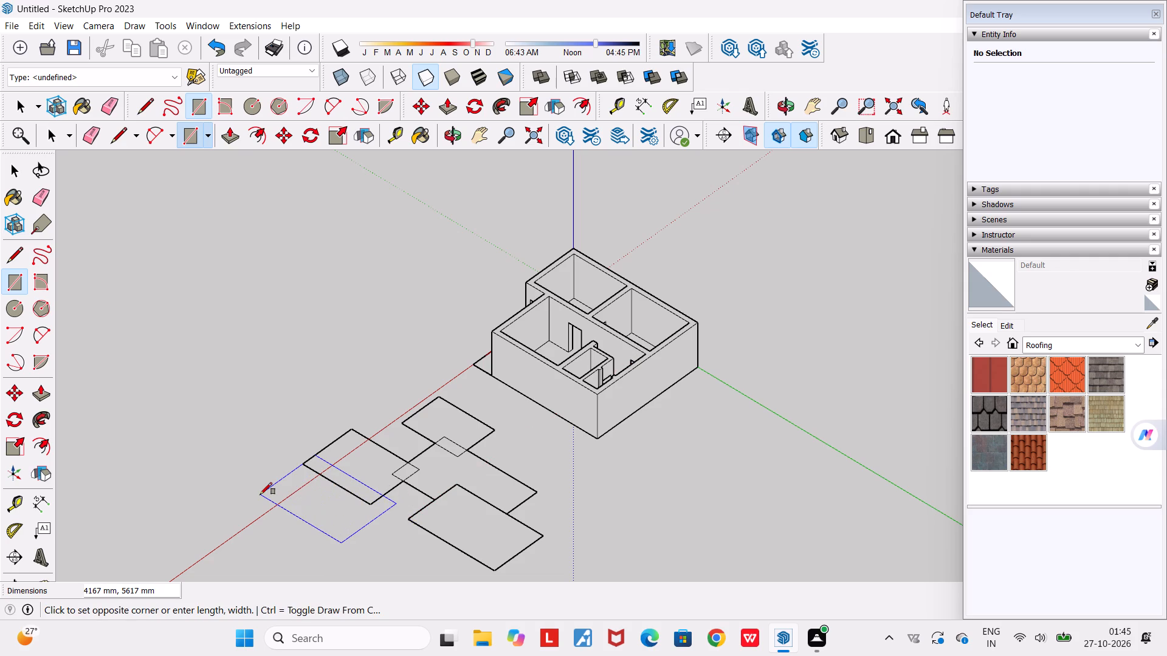
pyautogui.click(237, 488)
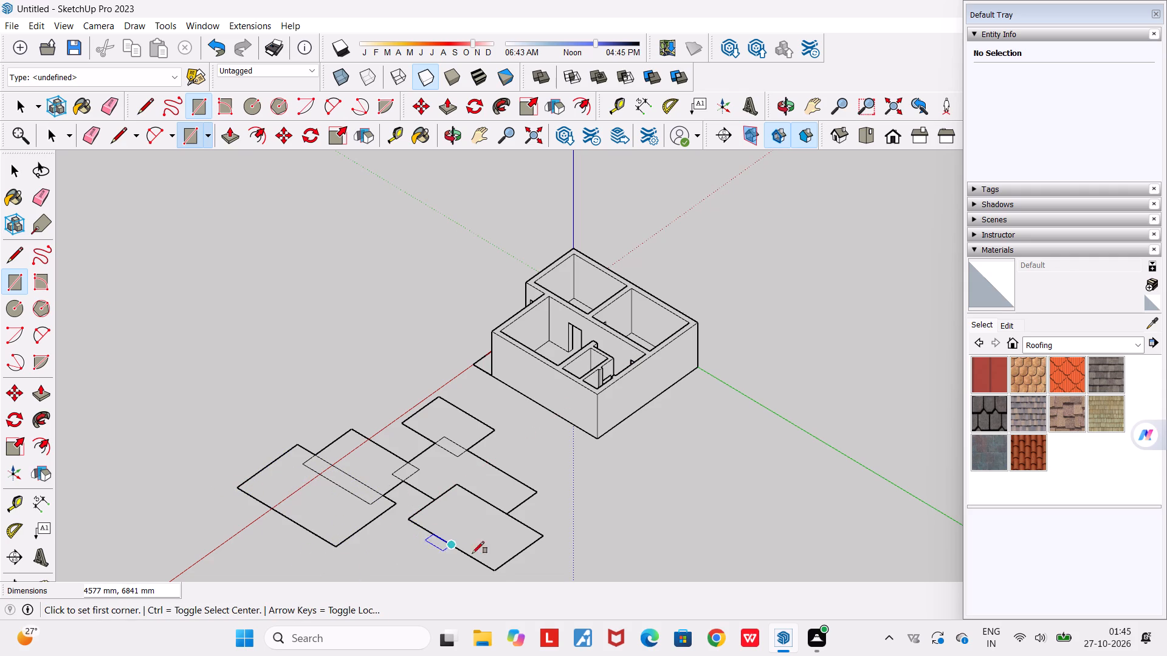
pyautogui.moveTo(515, 578); pyautogui.dragTo(504, 573)
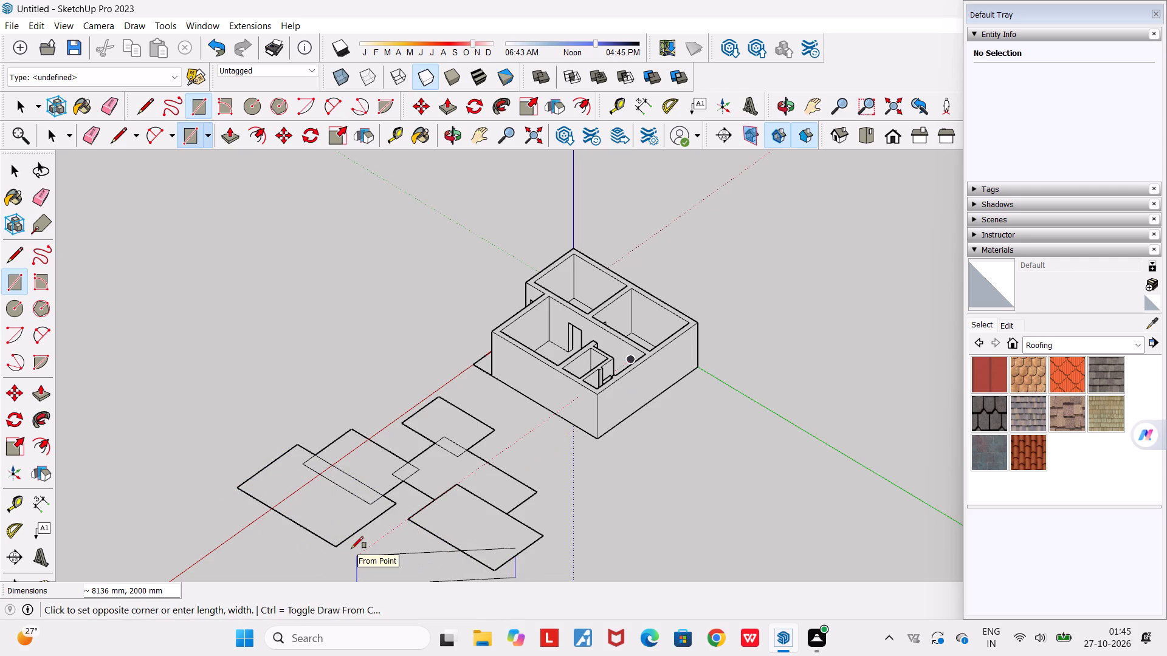
pyautogui.click(247, 530)
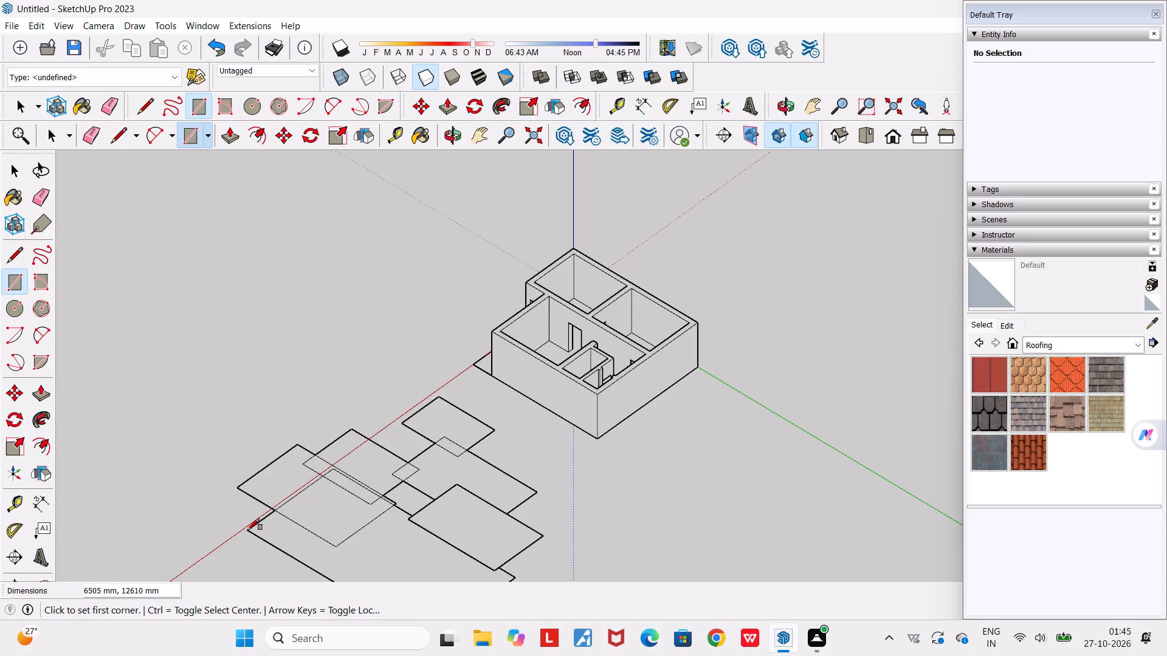
pyautogui.click(583, 535)
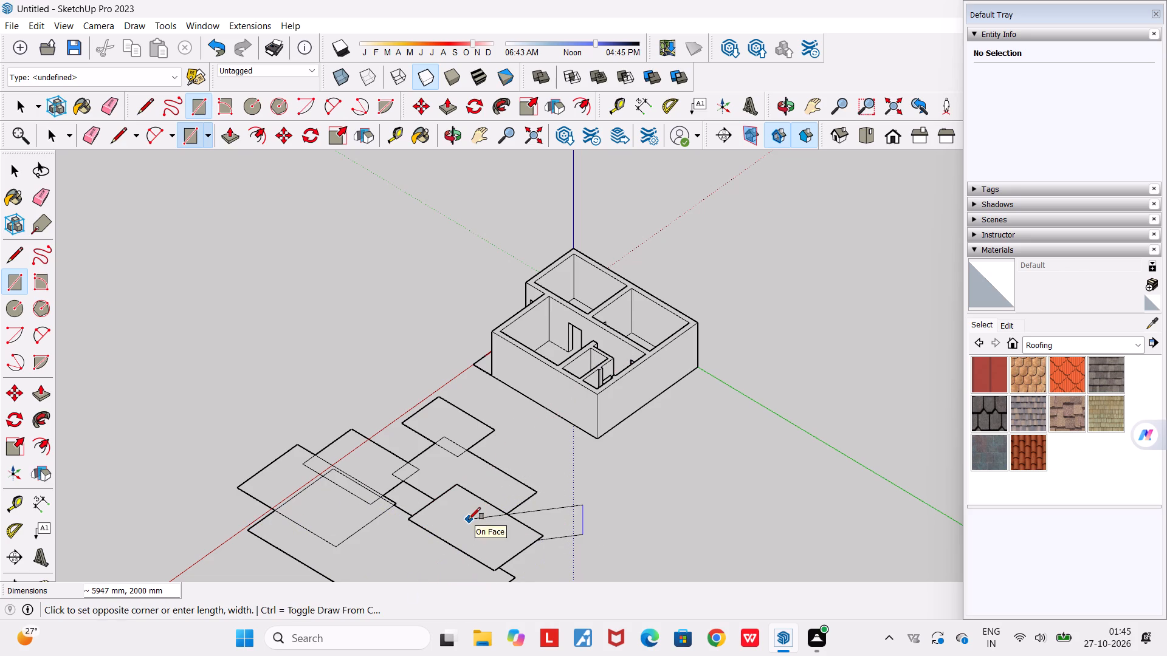
pyautogui.click(368, 505)
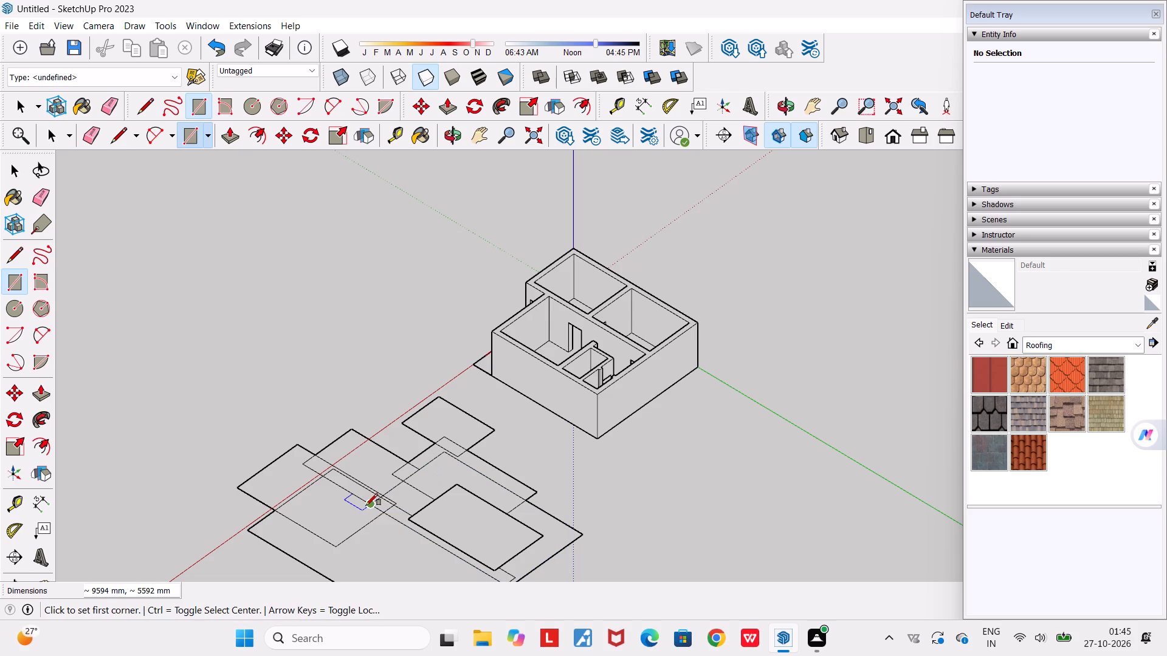
# Delete the largest ground rectangle together with the overlapping rectangle faces and edges on its side away from the building.
pyautogui.scroll(-7, 402, 369)
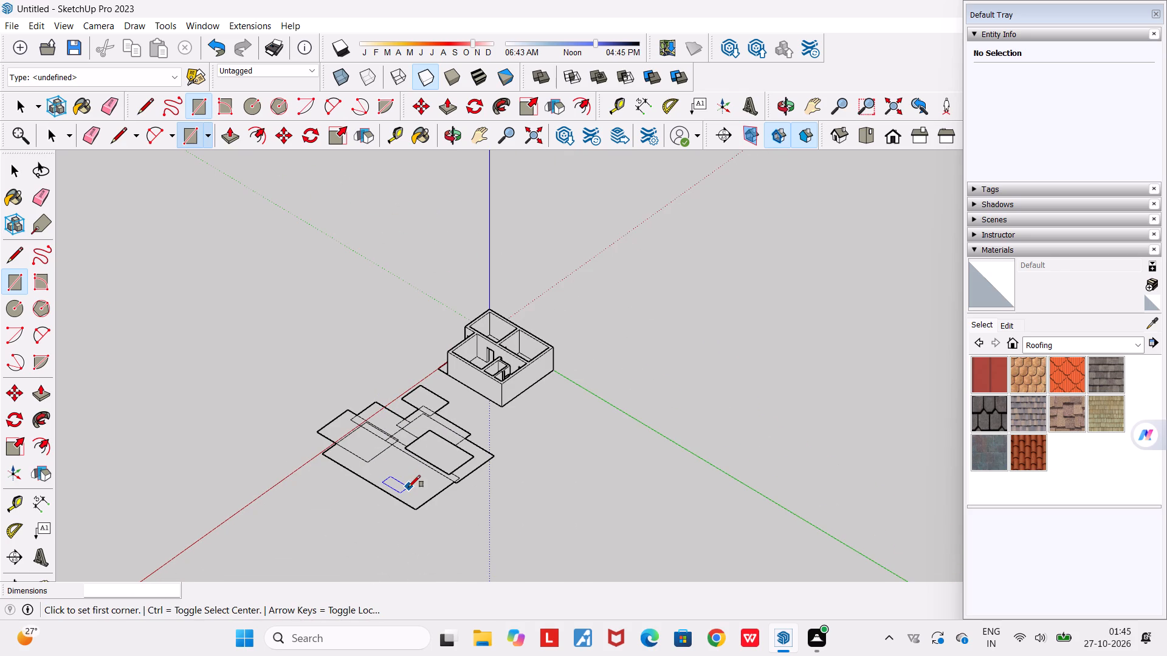
pyautogui.press('space')
pyautogui.scroll(7, 492, 538)
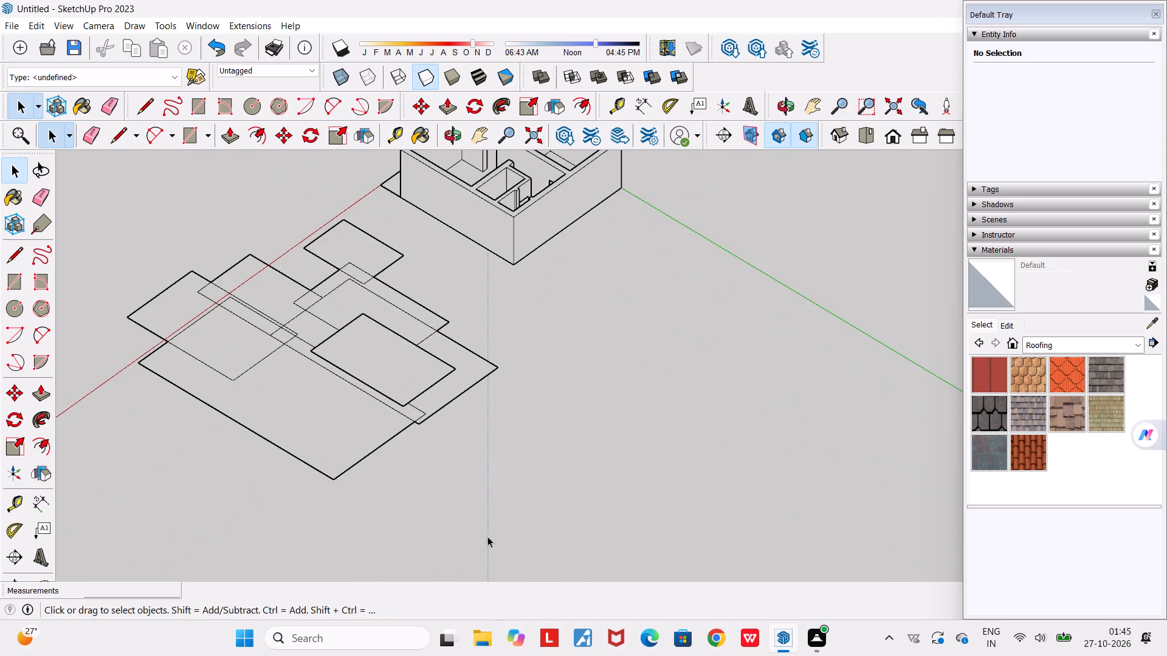
pyautogui.moveTo(545, 334); pyautogui.dragTo(207, 493)
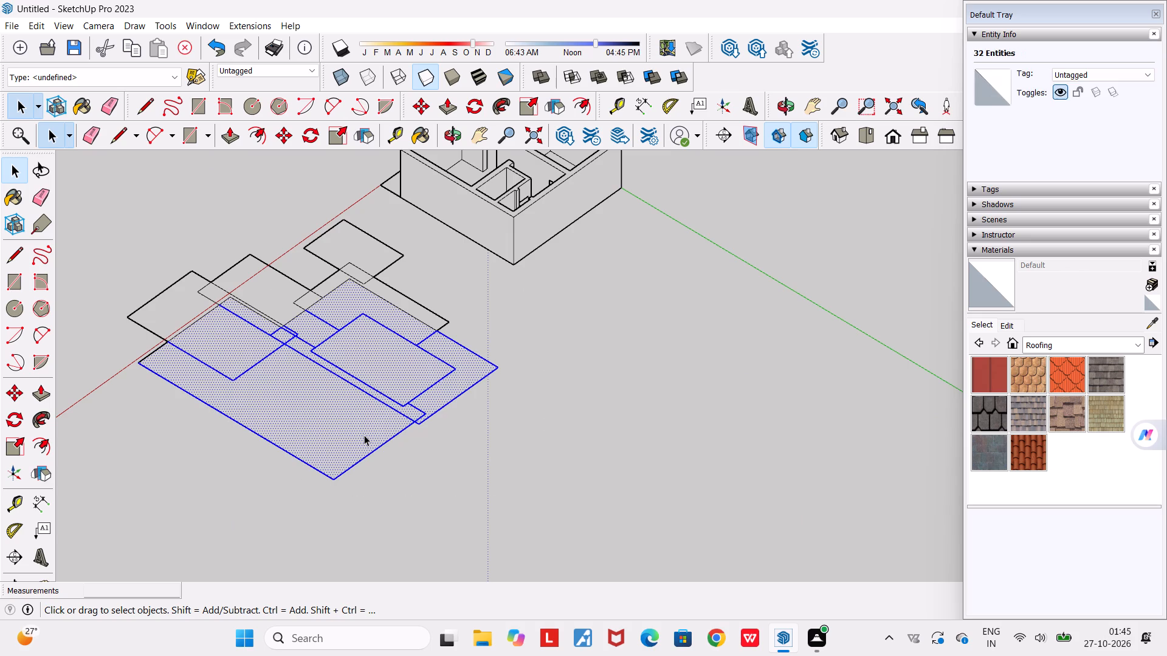
pyautogui.scroll(-4, 364, 435)
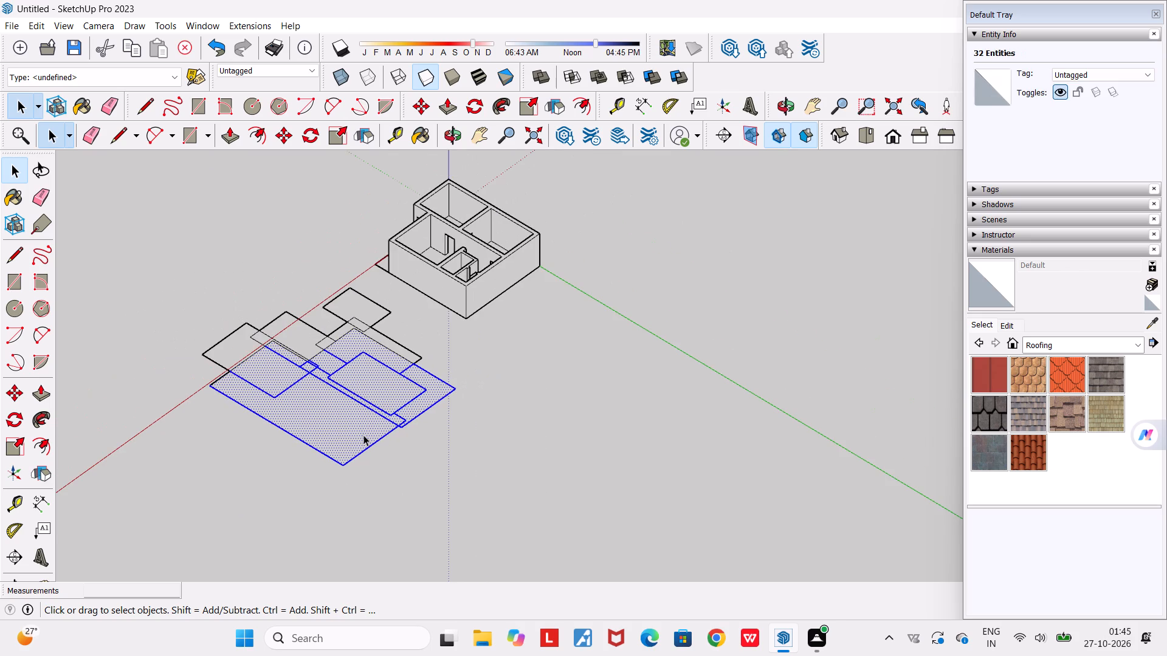
pyautogui.press('Delete')
# Delete the rectangle faces and edges remaining along the red axis, keeping the building out of the selection.
pyautogui.moveTo(449, 361); pyautogui.dragTo(261, 340)
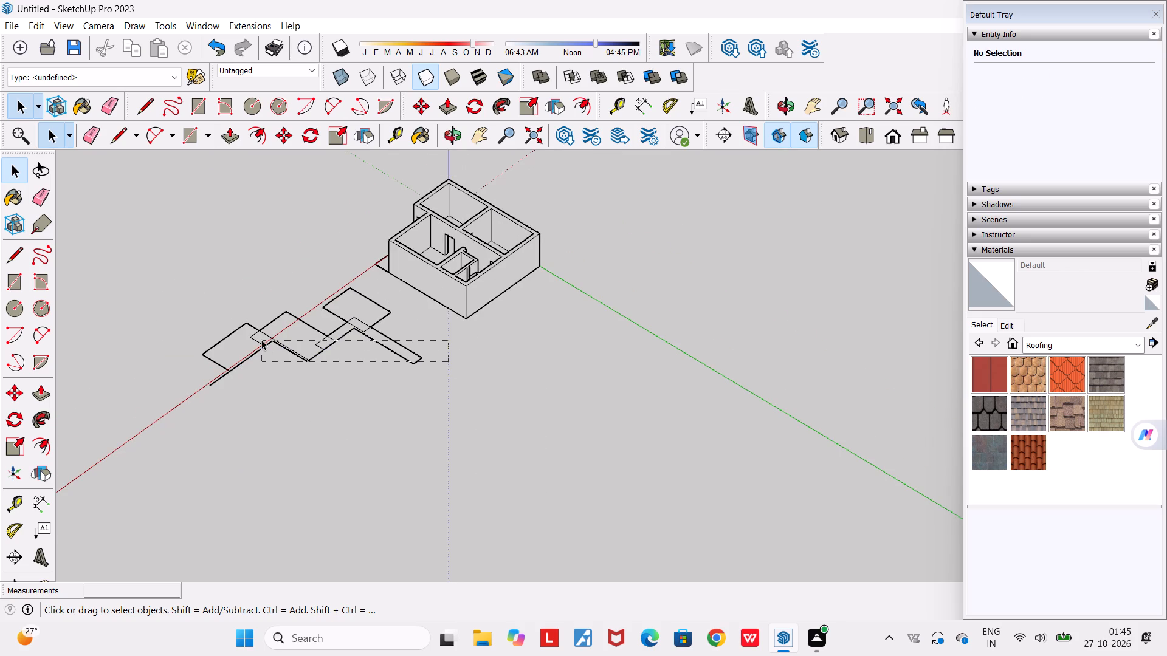
pyautogui.moveTo(261, 340); pyautogui.dragTo(122, 269)
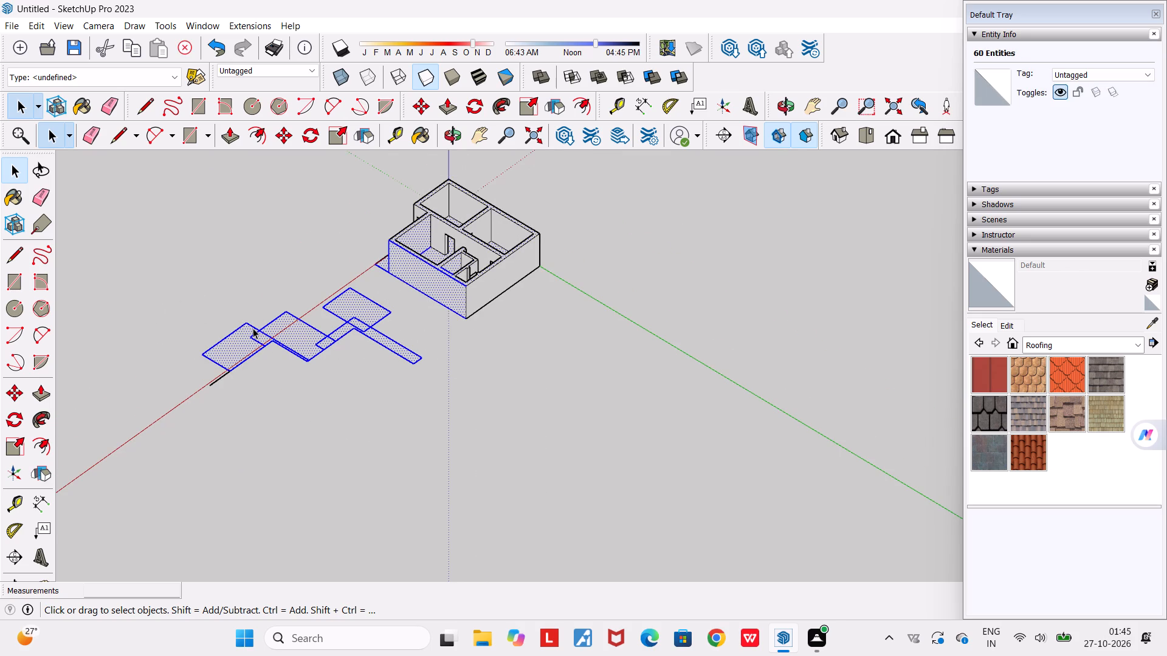
pyautogui.press('space')
pyautogui.press('space')
pyautogui.click(267, 268)
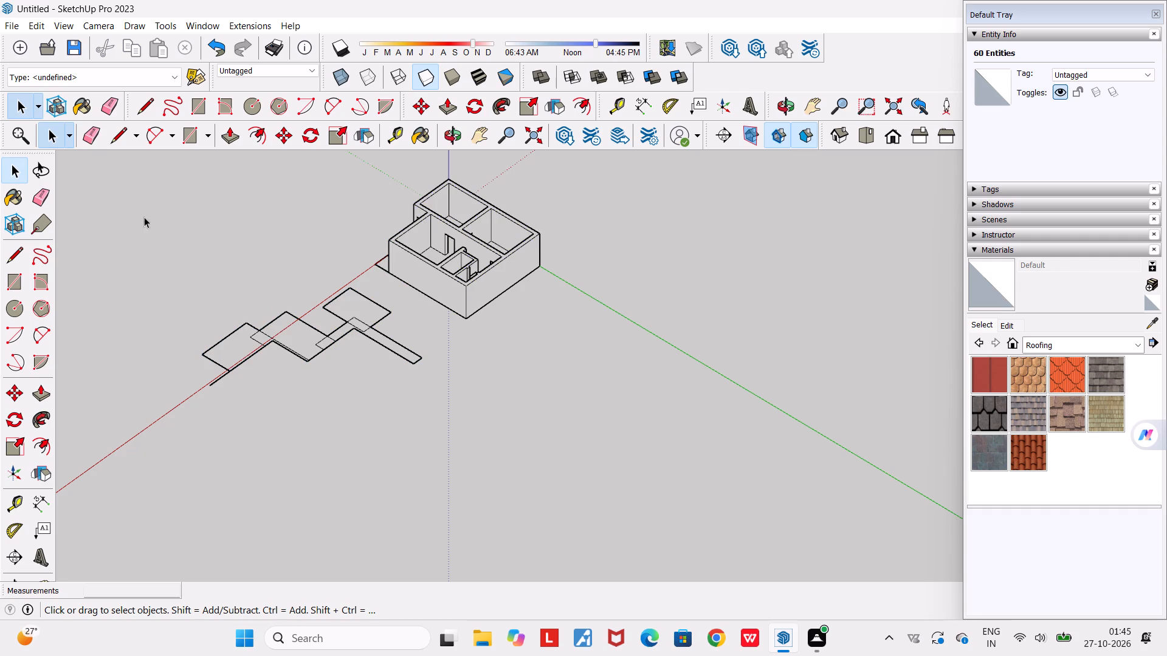
pyautogui.moveTo(117, 211); pyautogui.dragTo(379, 436)
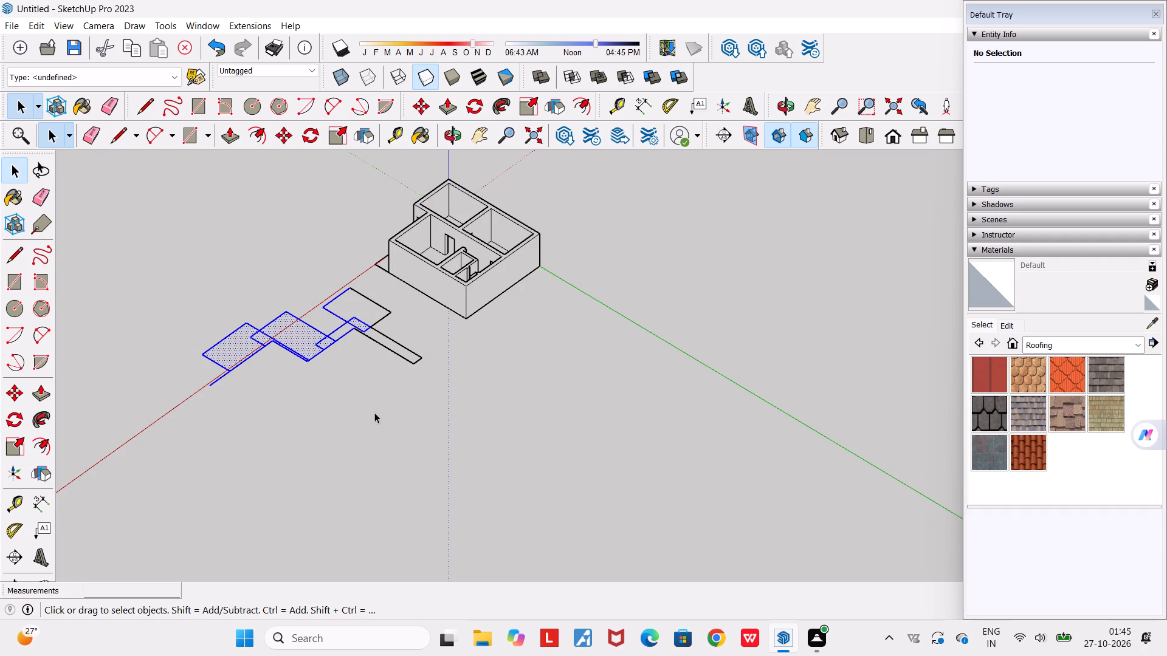
pyautogui.press('Delete')
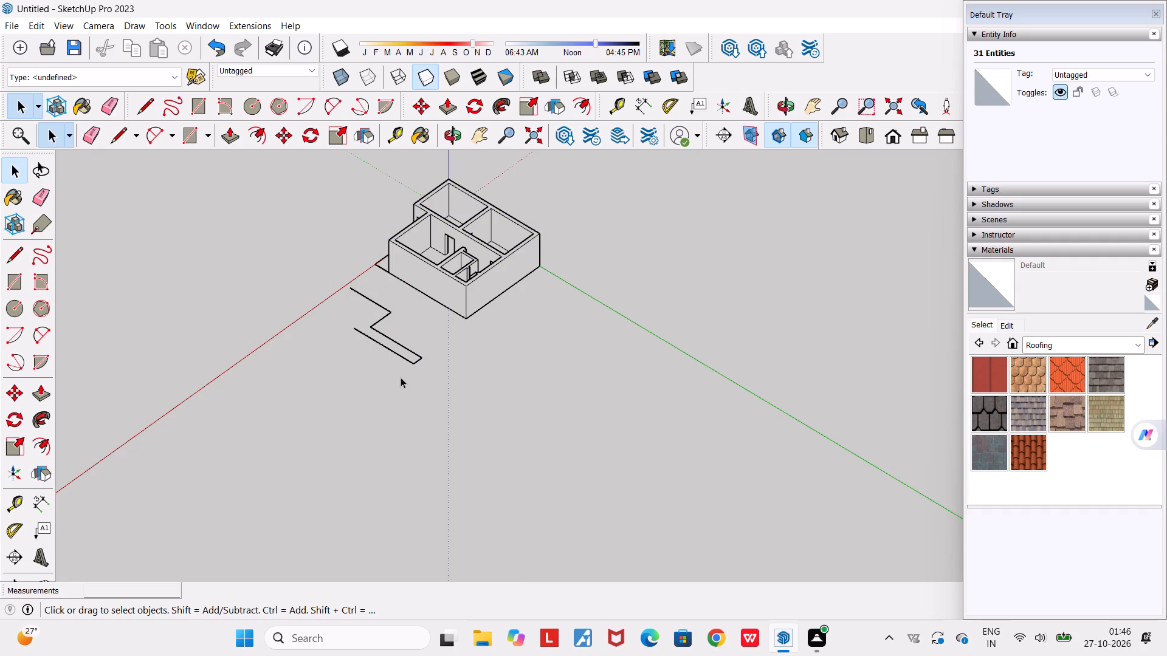
# Delete the leftover loose rectangle edges on the ground beside the building, keeping the building's own edges out of the selection.
pyautogui.moveTo(336, 245); pyautogui.dragTo(366, 360)
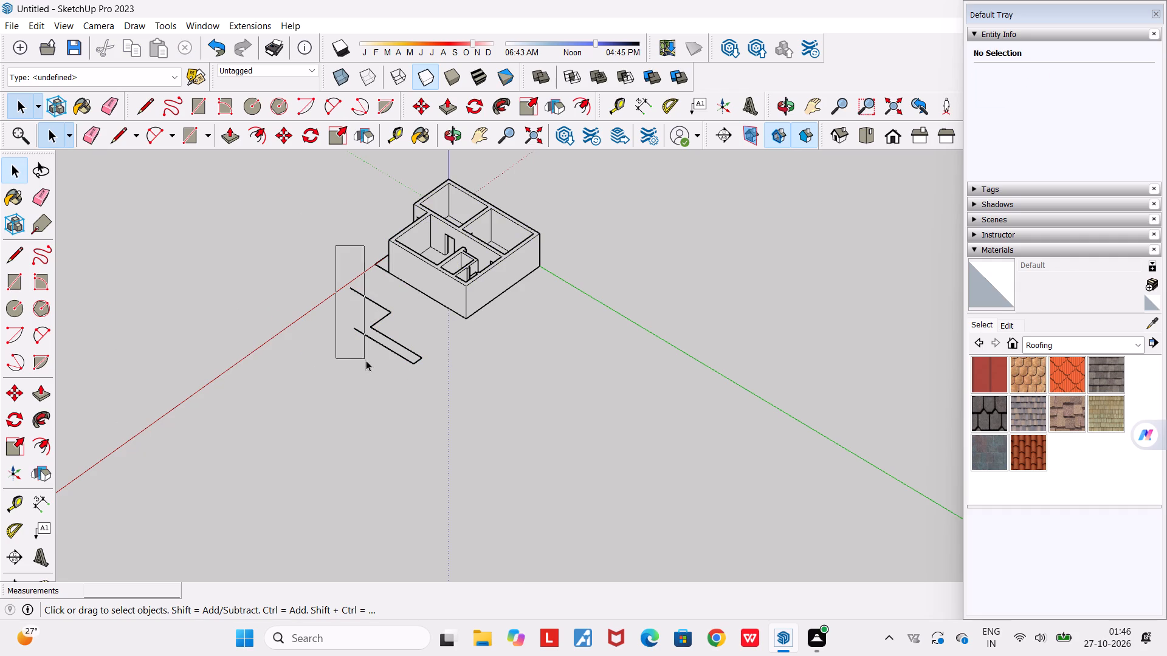
pyautogui.moveTo(366, 360); pyautogui.dragTo(427, 412)
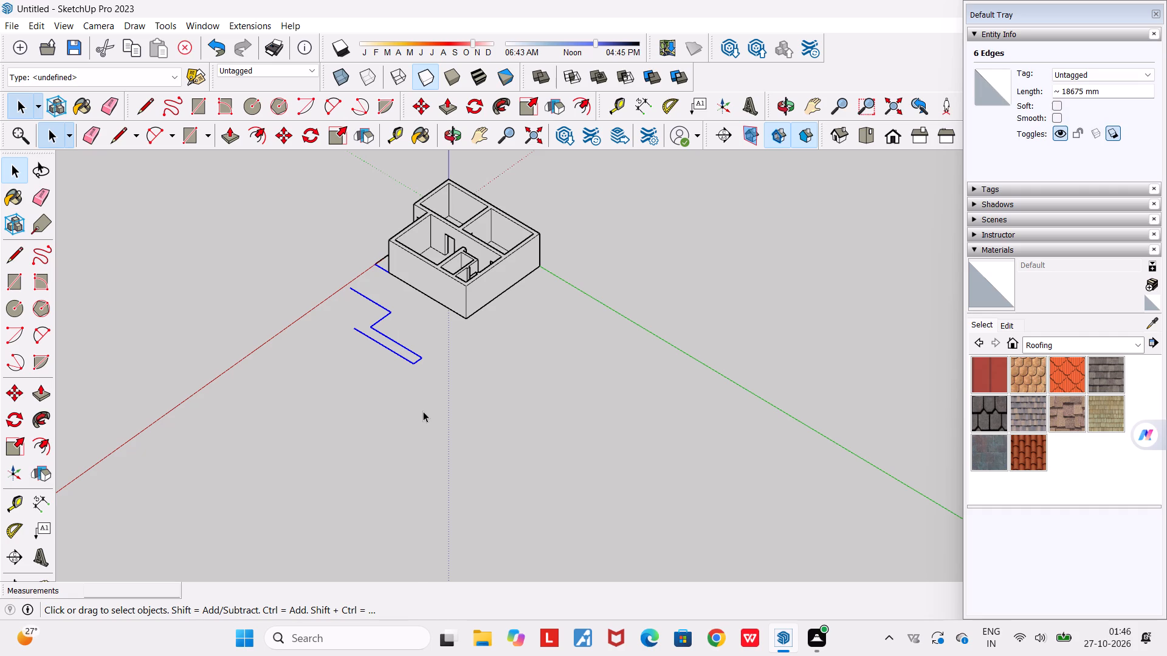
pyautogui.press('space')
pyautogui.click(394, 389)
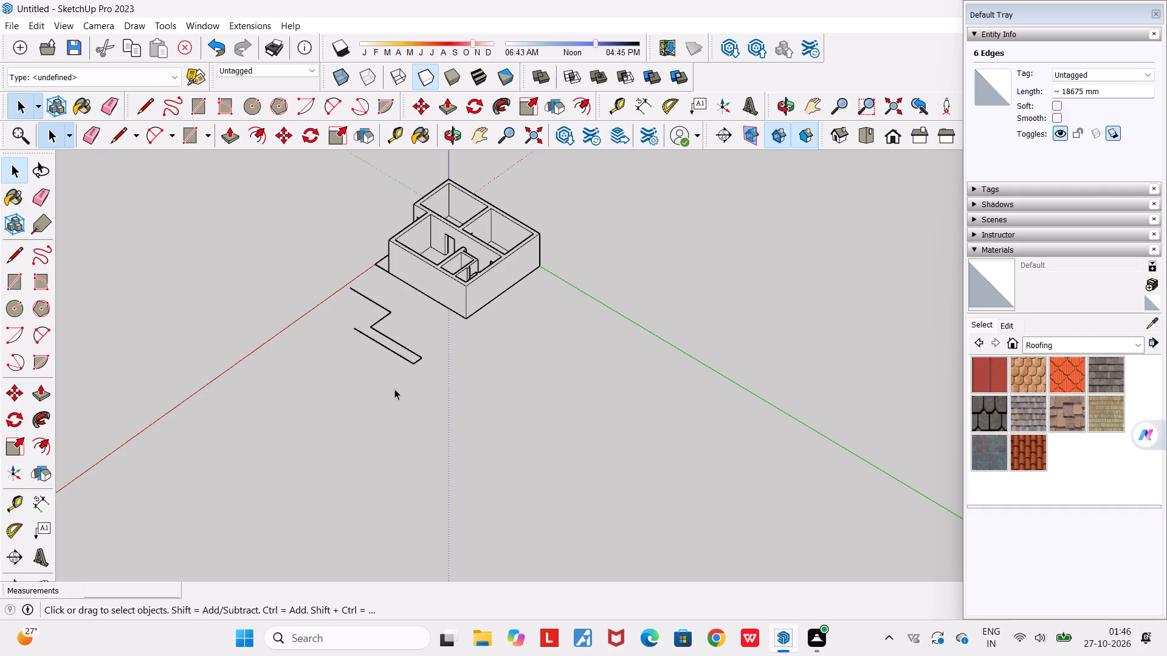
pyautogui.click(411, 349)
pyautogui.click(373, 307)
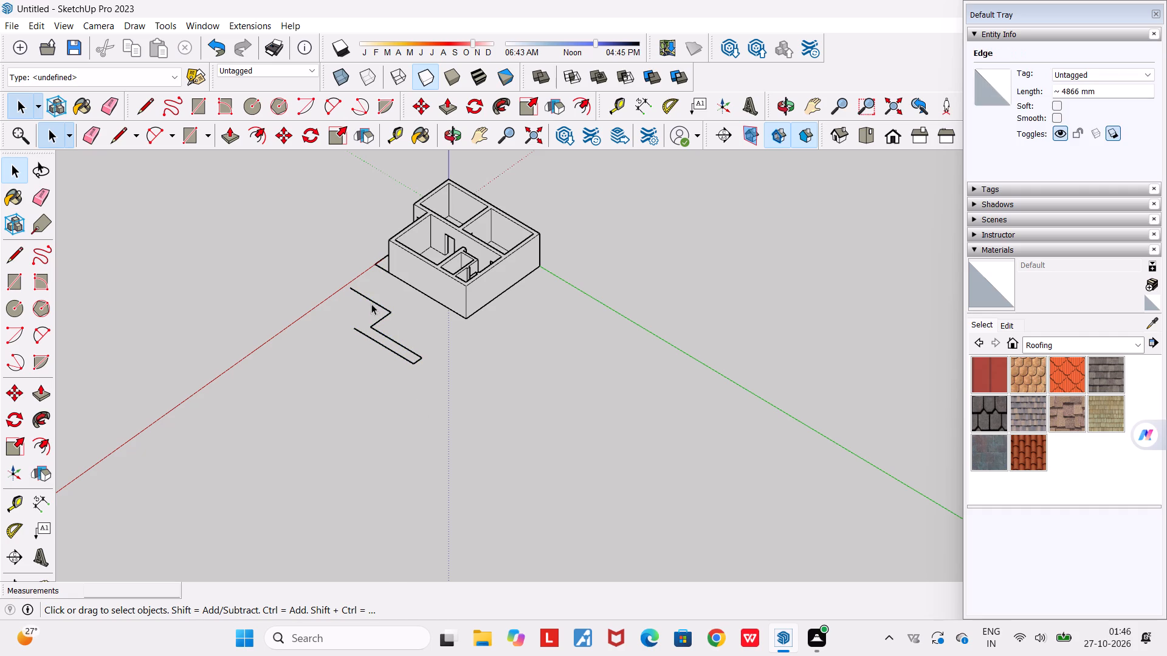
pyautogui.click(363, 290)
pyautogui.click(372, 299)
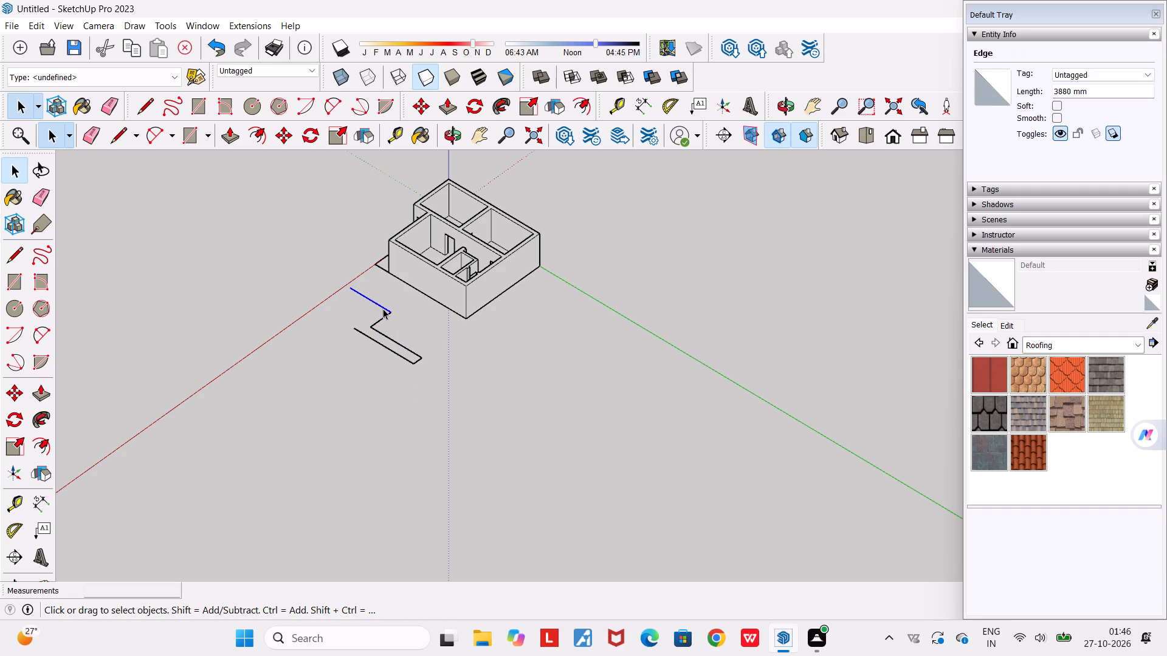
pyautogui.press('Delete')
pyautogui.click(388, 315)
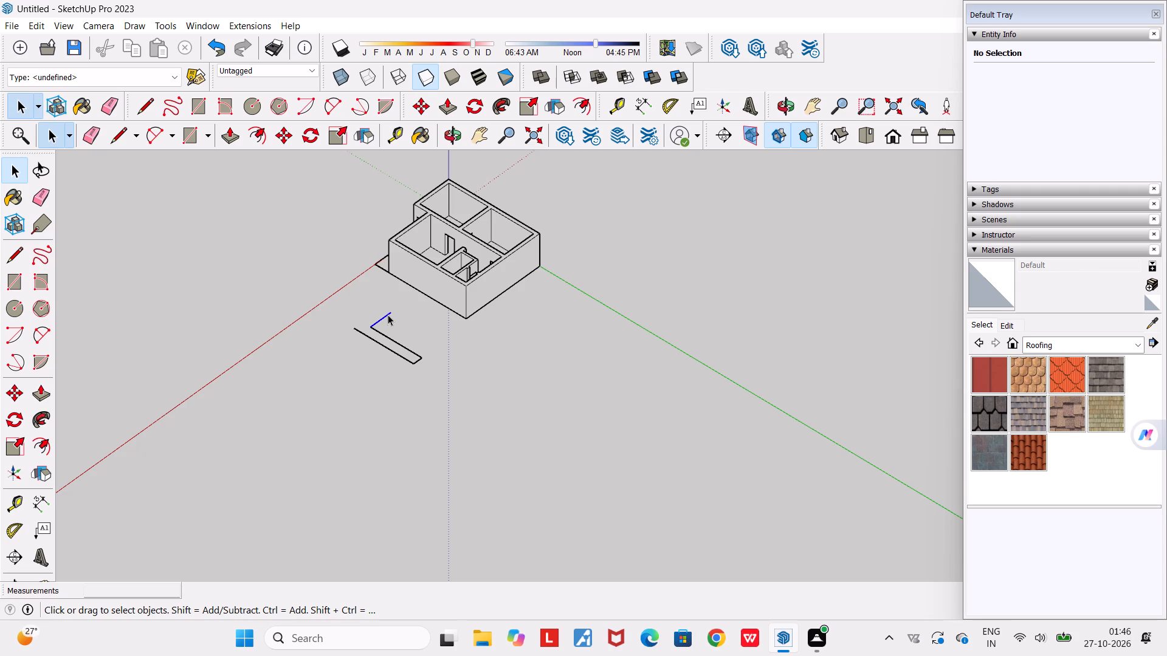
pyautogui.press('Delete')
pyautogui.moveTo(308, 292); pyautogui.dragTo(441, 436)
pyautogui.press('Delete')
# Examine the building and the cleared ground around it from several angles and distances.
pyautogui.scroll(-8, 422, 426)
pyautogui.moveTo(389, 440); pyautogui.dragTo(733, 537, button='middle')
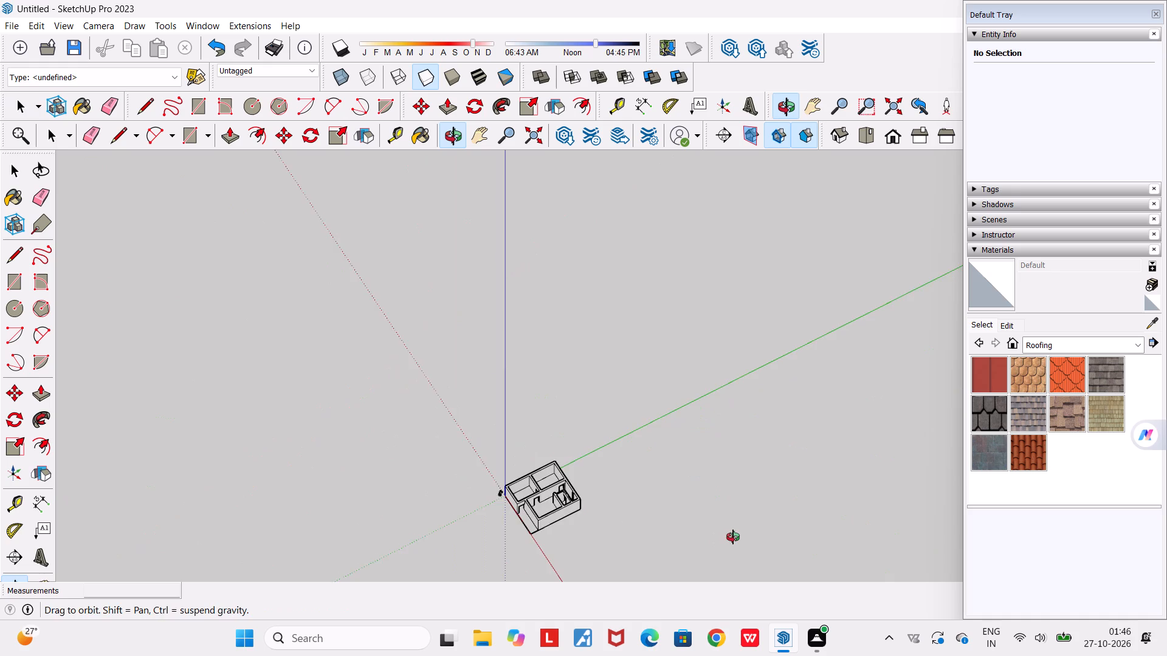
pyautogui.moveTo(733, 537); pyautogui.dragTo(726, 532, button='middle')
pyautogui.scroll(-5, 729, 534)
pyautogui.moveTo(643, 487); pyautogui.dragTo(84, 299, button='middle')
pyautogui.scroll(-4, 84, 299)
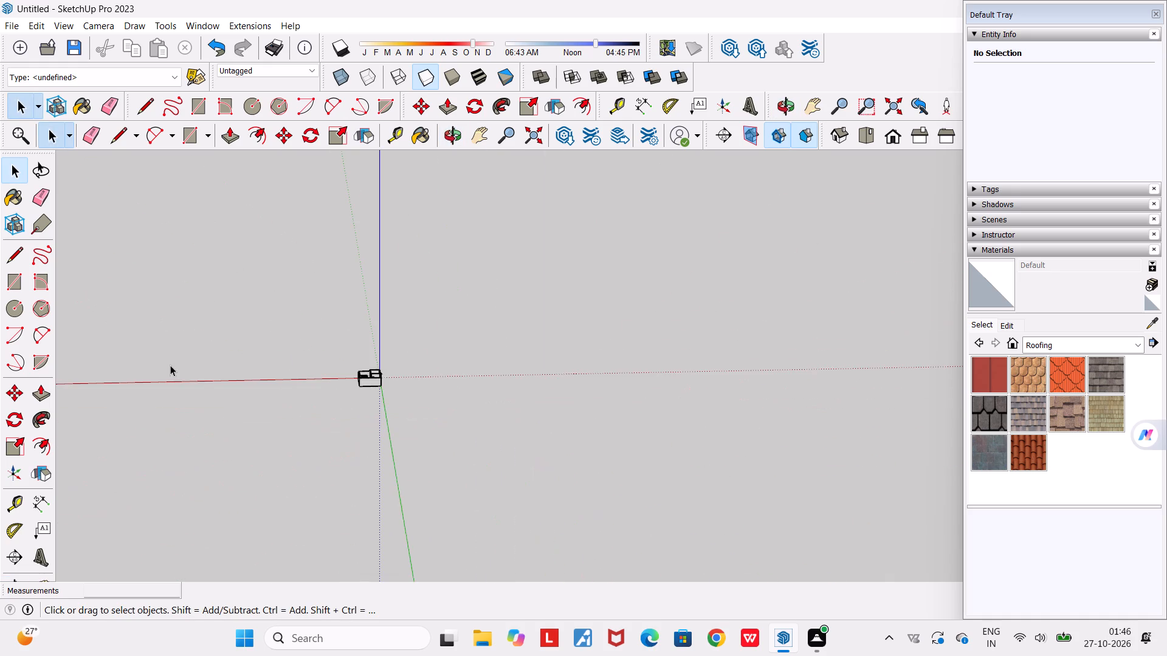
pyautogui.scroll(8, 256, 540)
pyautogui.moveTo(373, 375); pyautogui.dragTo(729, 563, button='middle')
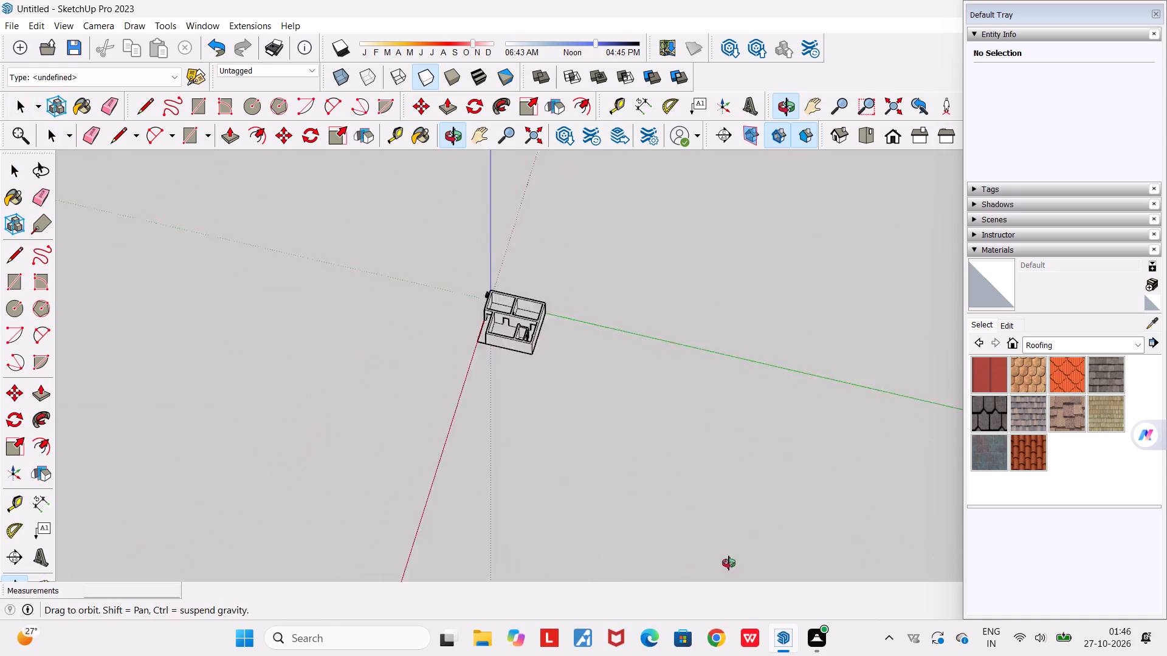
pyautogui.moveTo(729, 563); pyautogui.dragTo(859, 408, button='middle')
pyautogui.moveTo(530, 185); pyautogui.dragTo(526, 185, button='middle')
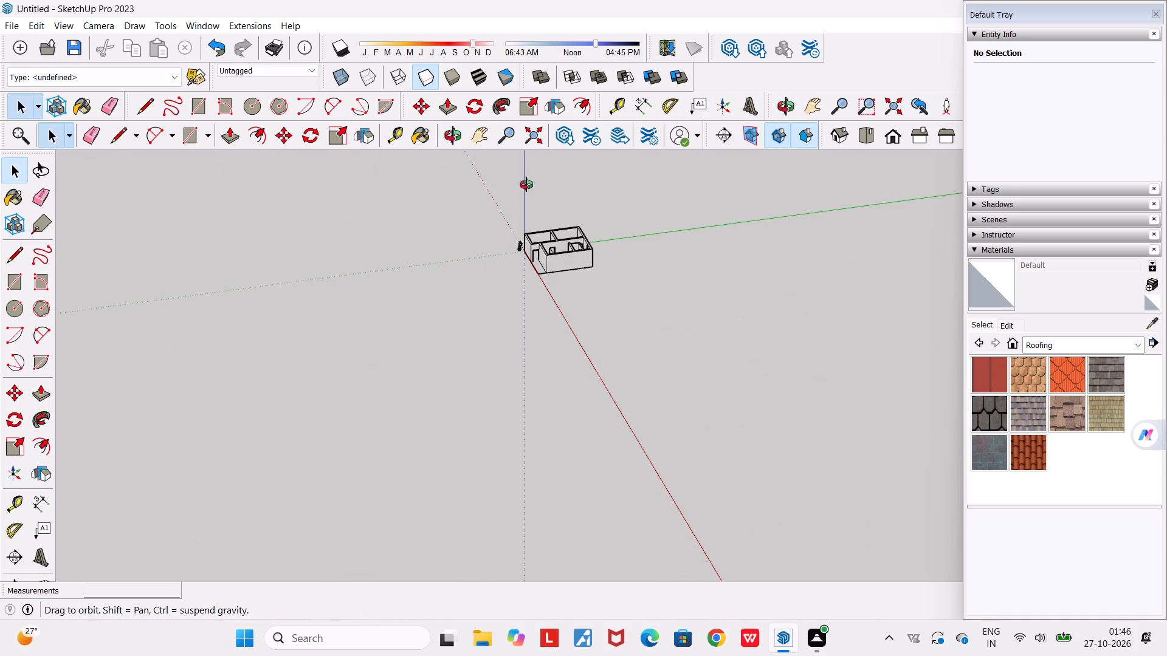
pyautogui.moveTo(526, 185); pyautogui.dragTo(379, 188, button='middle')
pyautogui.scroll(-8, 379, 188)
pyautogui.moveTo(489, 177); pyautogui.dragTo(484, 177)
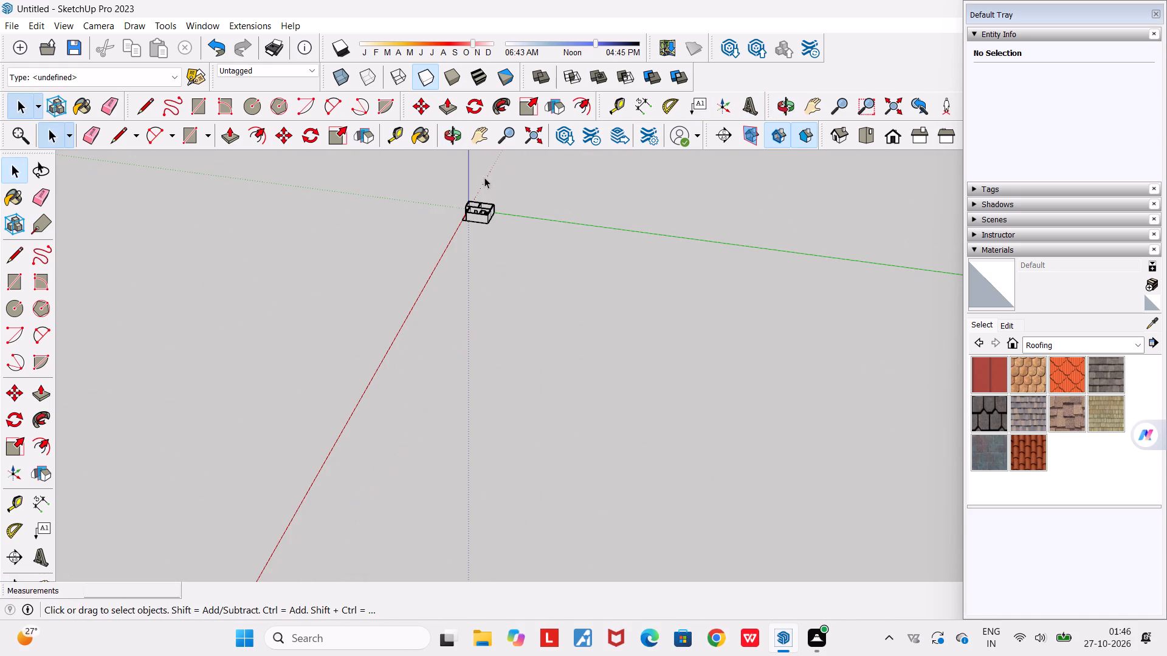
pyautogui.moveTo(484, 177); pyautogui.dragTo(322, 186)
pyautogui.scroll(6, 592, 197)
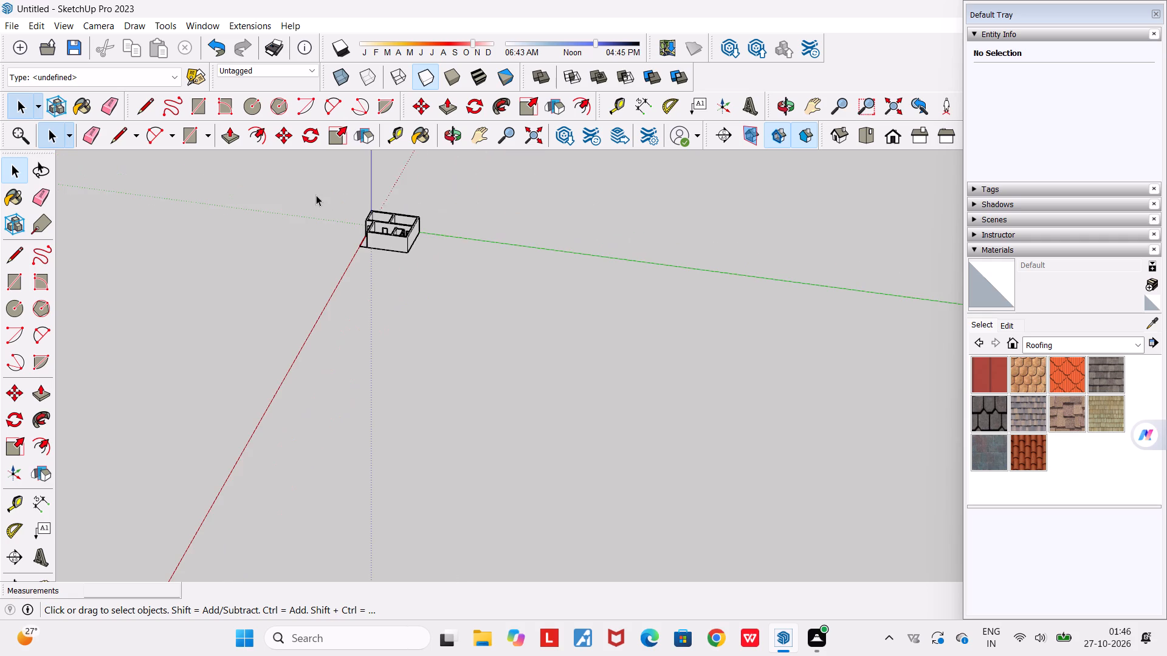
pyautogui.scroll(6, 315, 195)
pyautogui.scroll(4, 364, 228)
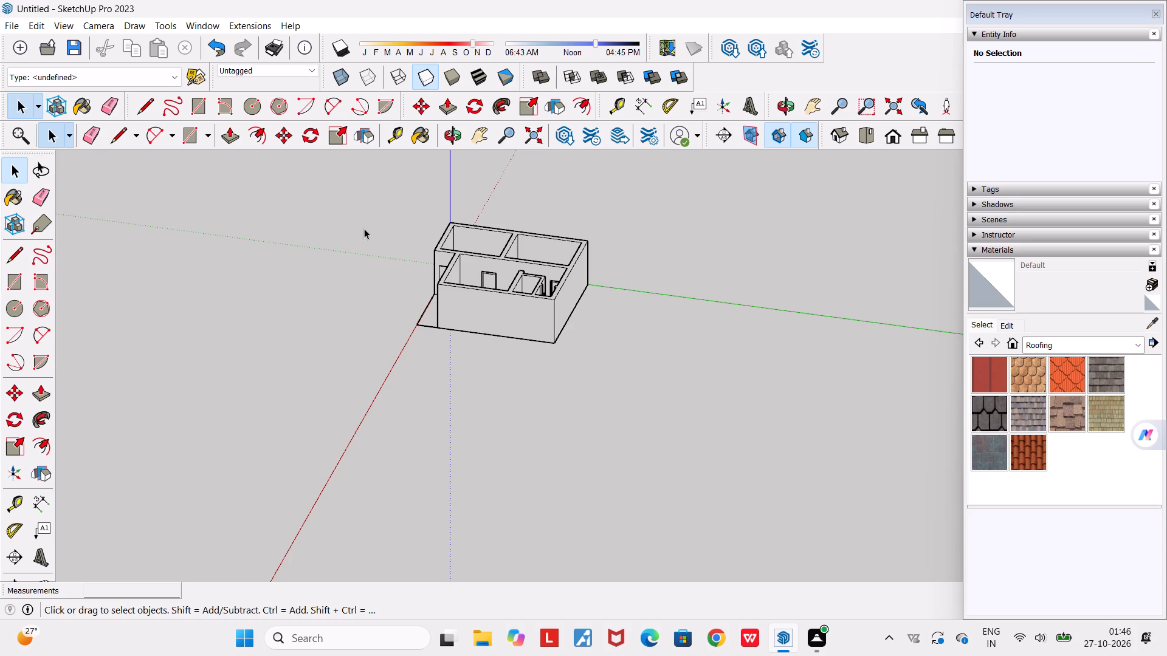
pyautogui.scroll(1, 364, 228)
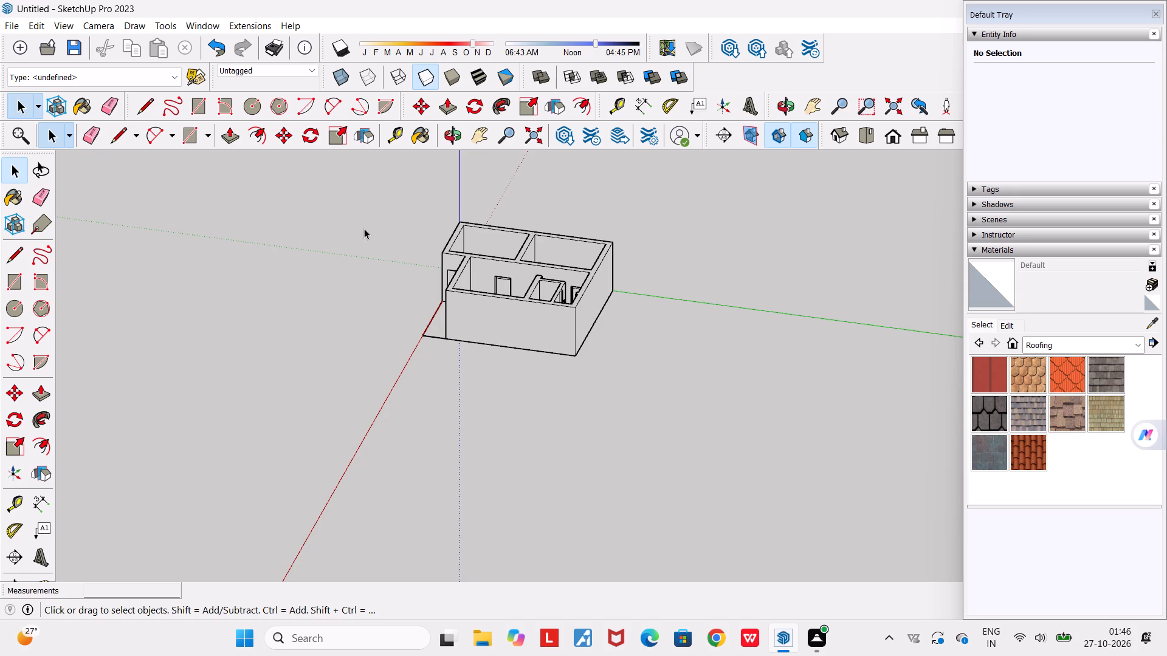
pyautogui.scroll(-7, 364, 228)
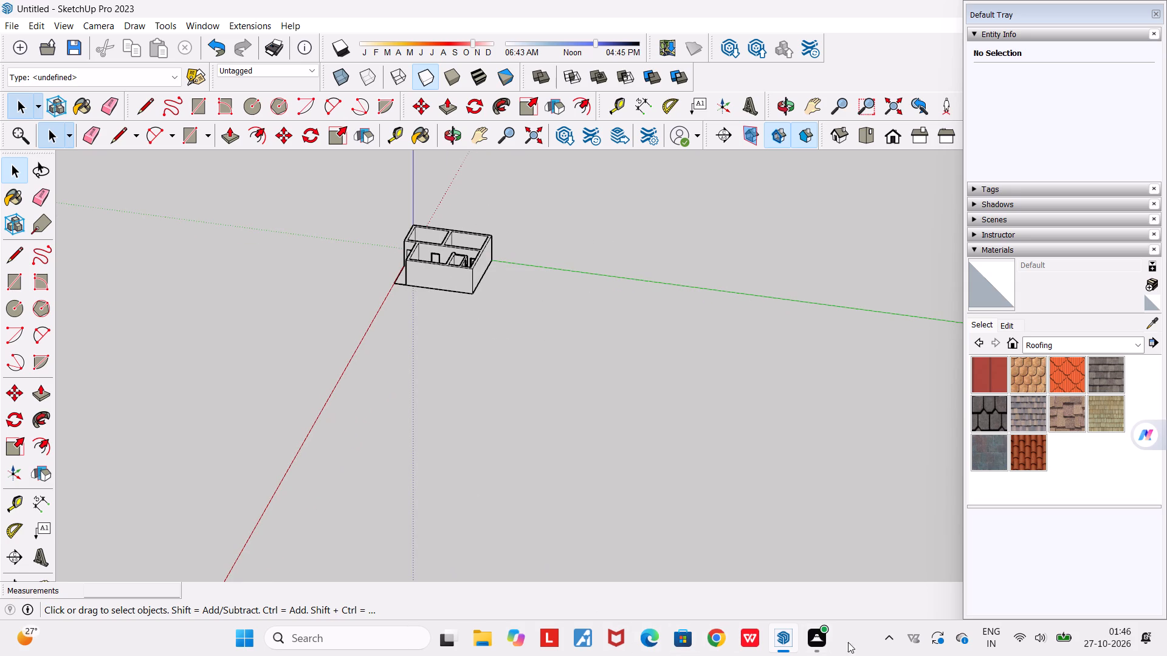
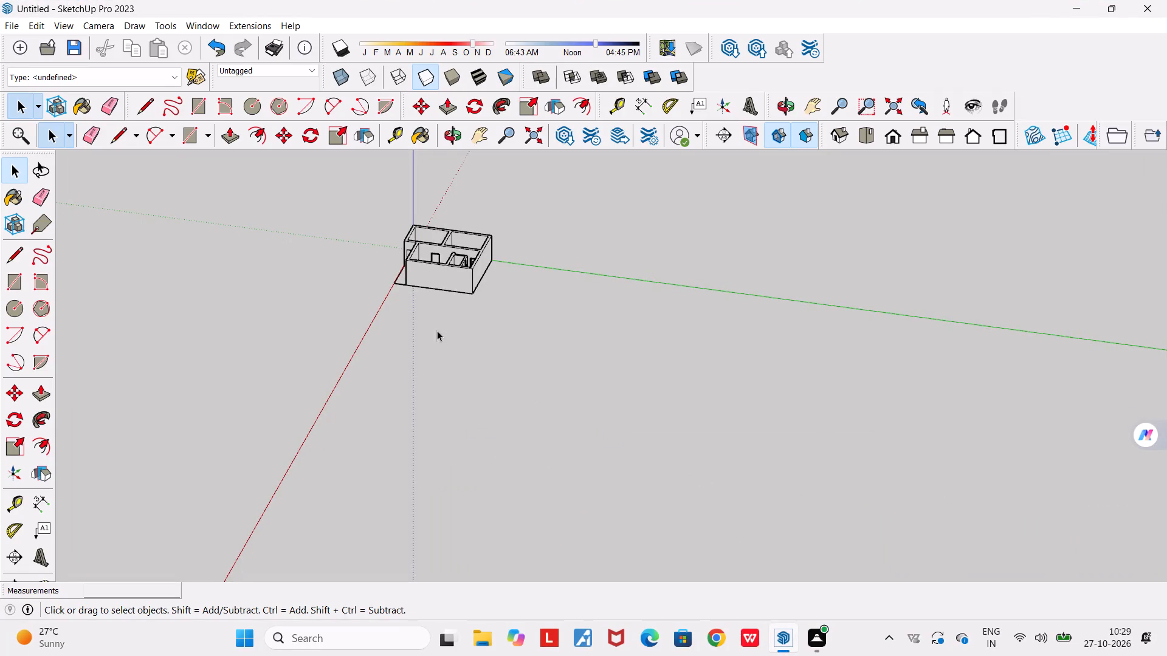
# Examine the whole building and its surroundings from raised and low angles at several distances.
pyautogui.scroll(-1, 435, 277)
pyautogui.scroll(10, 433, 267)
pyautogui.moveTo(384, 496); pyautogui.dragTo(799, 563, button='middle')
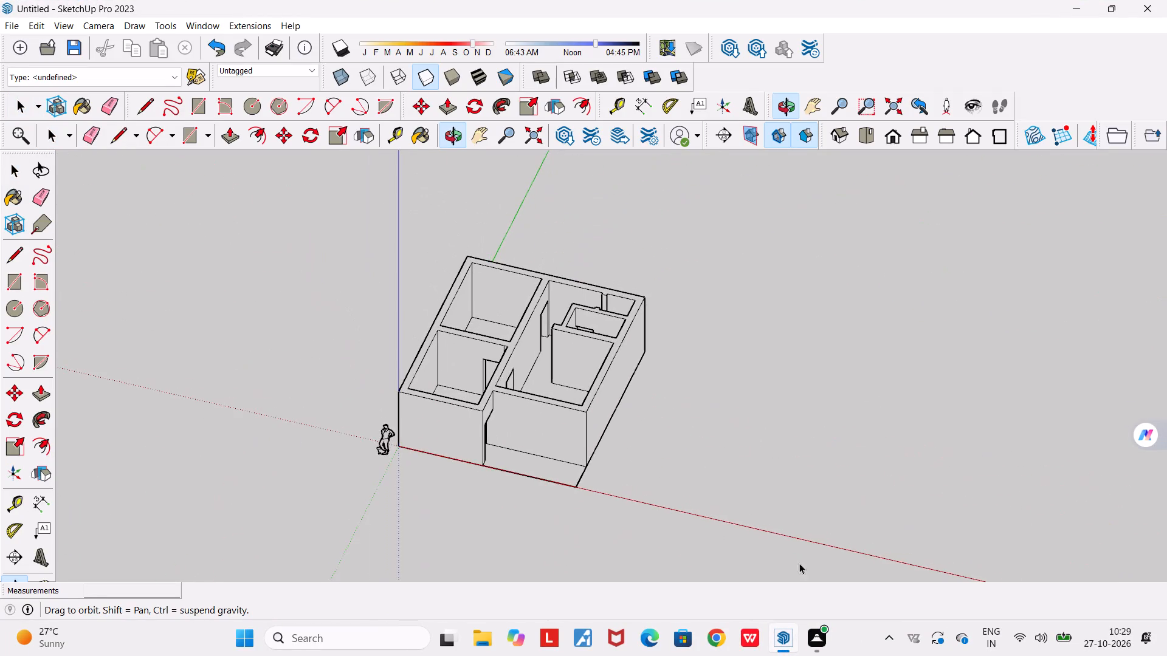
pyautogui.scroll(6, 577, 367)
pyautogui.moveTo(682, 443); pyautogui.dragTo(814, 456, button='middle')
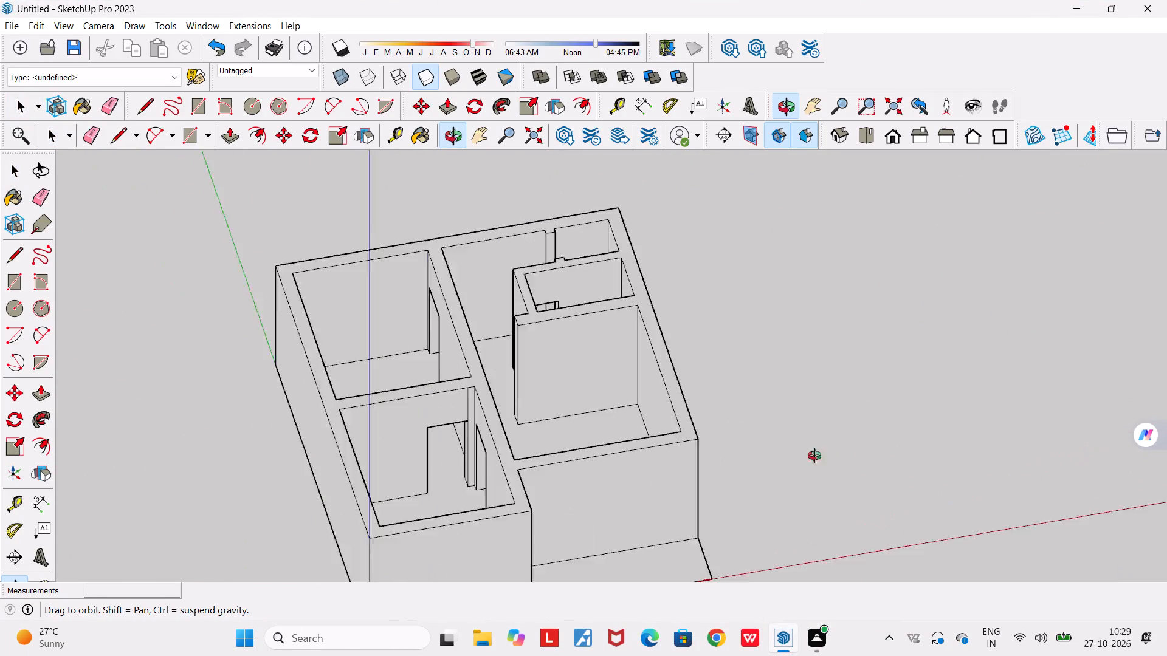
pyautogui.moveTo(814, 456); pyautogui.dragTo(305, 333, button='middle')
pyautogui.scroll(-9, 305, 332)
pyautogui.moveTo(441, 432); pyautogui.dragTo(631, 397, button='middle')
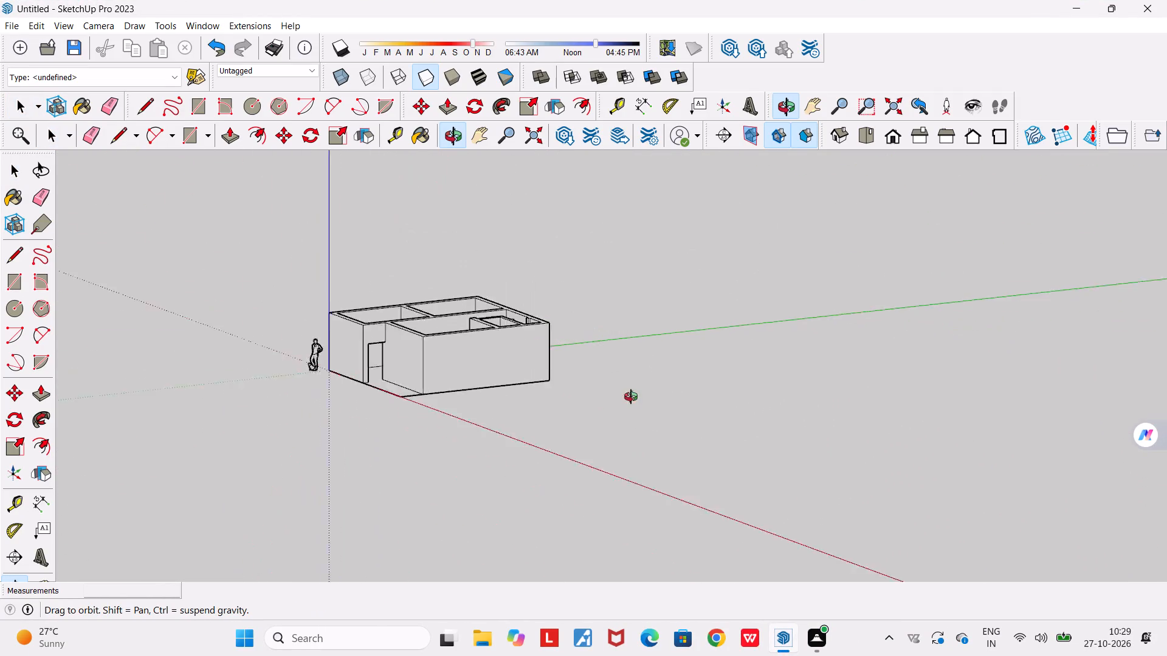
pyautogui.moveTo(631, 397); pyautogui.dragTo(834, 519, button='middle')
pyautogui.scroll(-10, 834, 519)
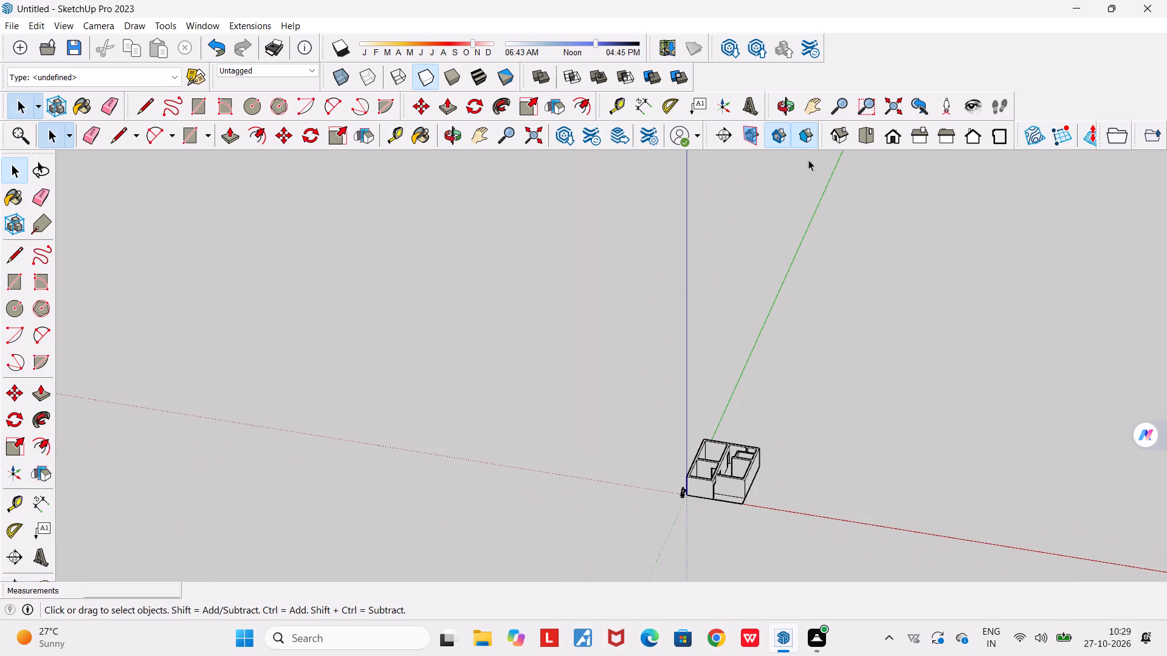
# Check the building's room layout in the standard Top view and from an angled overhead view.
pyautogui.click(870, 141)
pyautogui.scroll(6, 619, 384)
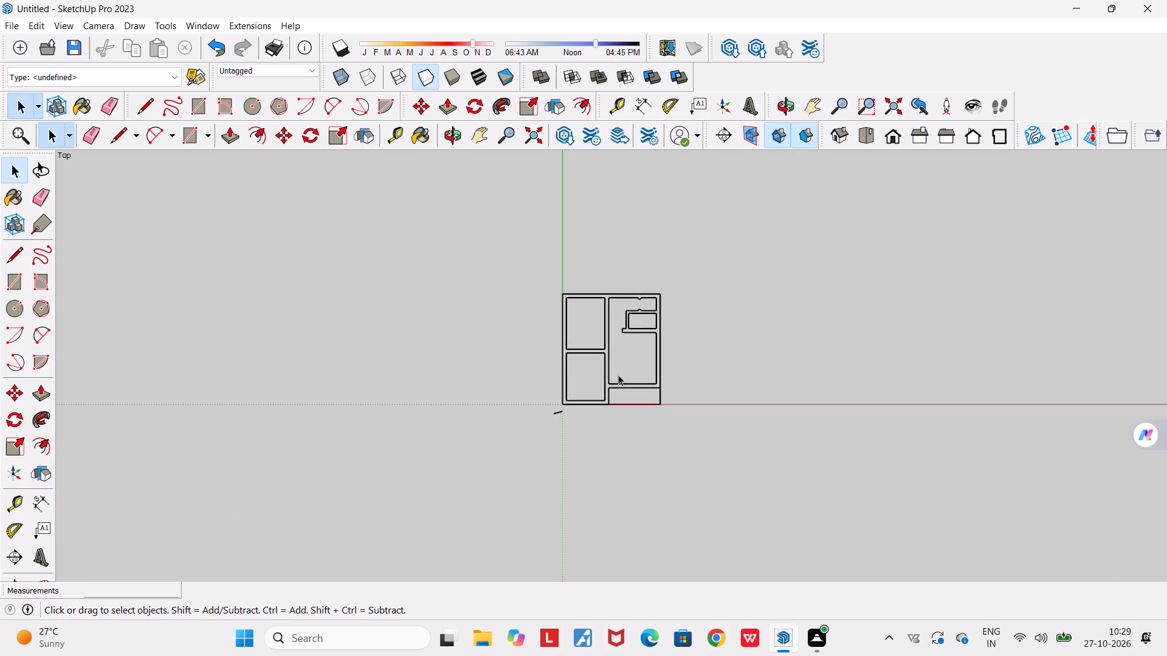
pyautogui.scroll(11, 618, 375)
pyautogui.scroll(-5, 618, 375)
pyautogui.moveTo(628, 465); pyautogui.dragTo(612, 456, button='middle')
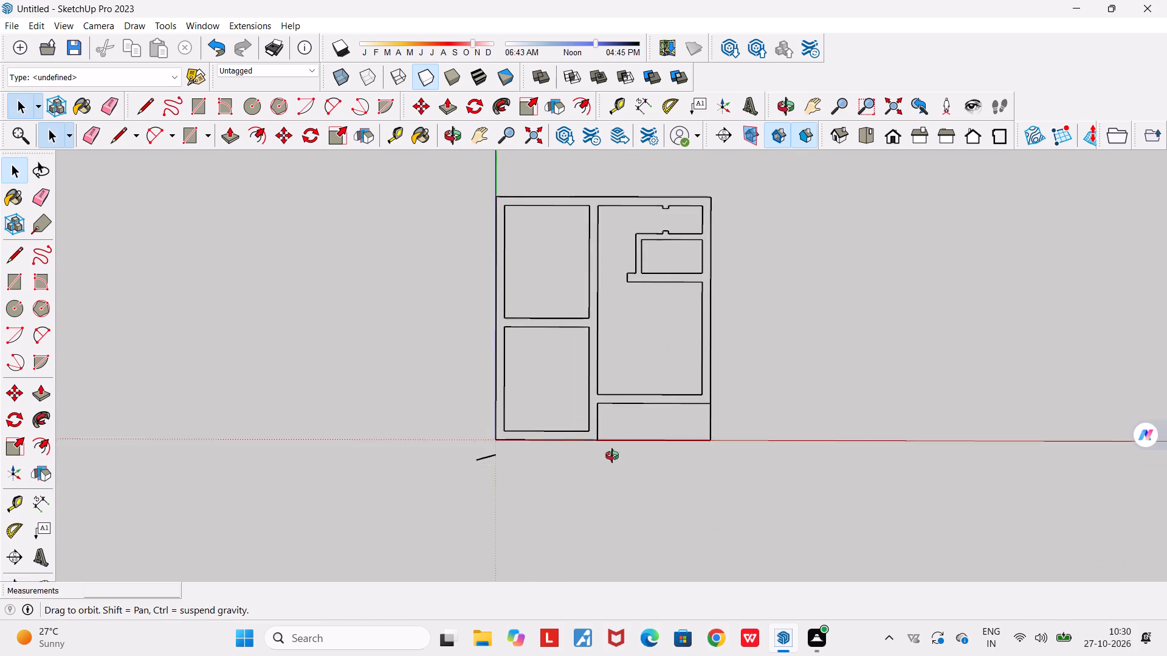
pyautogui.moveTo(612, 456); pyautogui.dragTo(546, 285, button='middle')
pyautogui.scroll(-4, 543, 284)
pyautogui.moveTo(607, 456); pyautogui.dragTo(565, 424, button='middle')
pyautogui.scroll(-3, 565, 424)
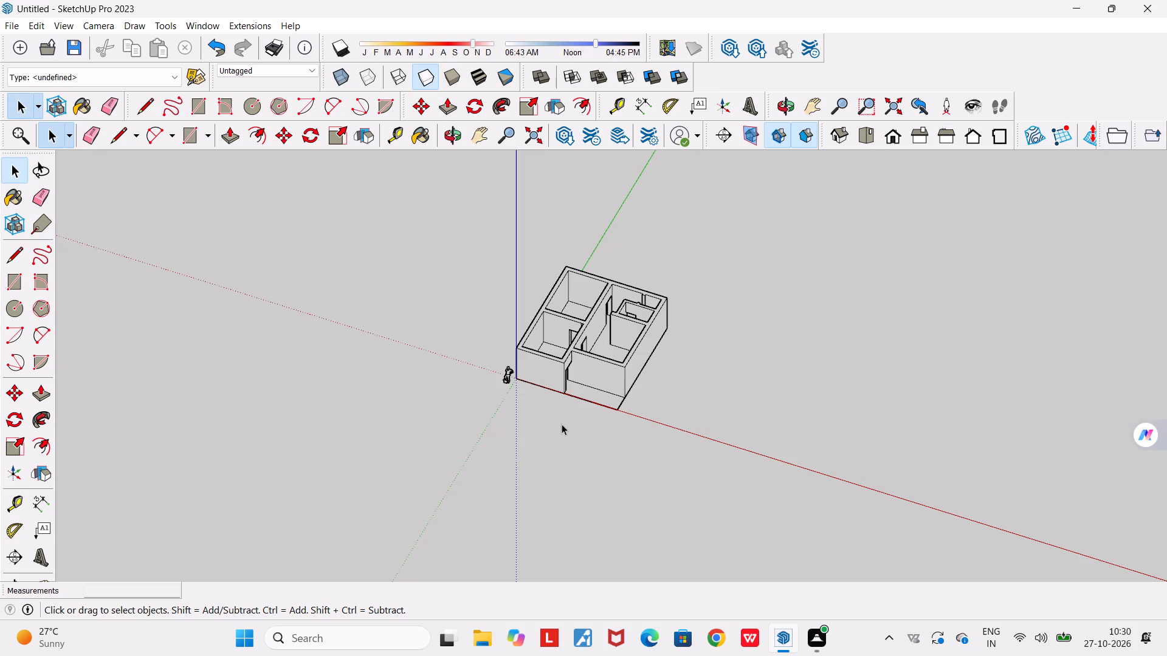
# Inspect the recessed entrance and the open floor corner where the slab edge meets the red axis.
pyautogui.scroll(4, 673, 367)
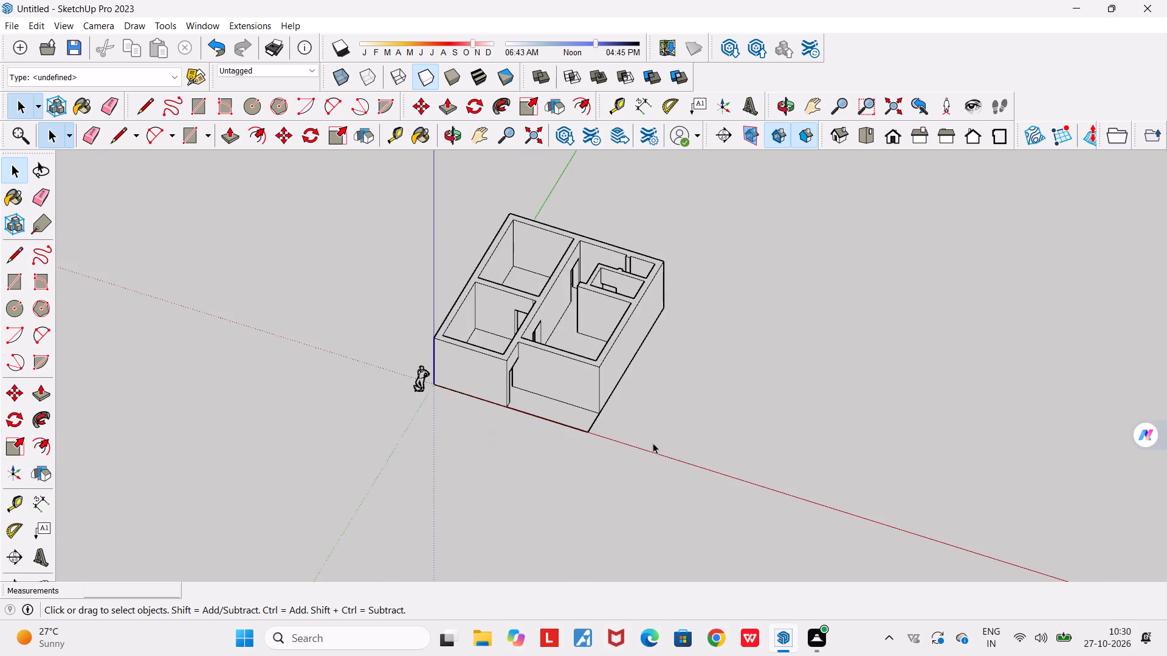
pyautogui.moveTo(653, 443); pyautogui.dragTo(824, 440, button='middle')
pyautogui.scroll(9, 658, 409)
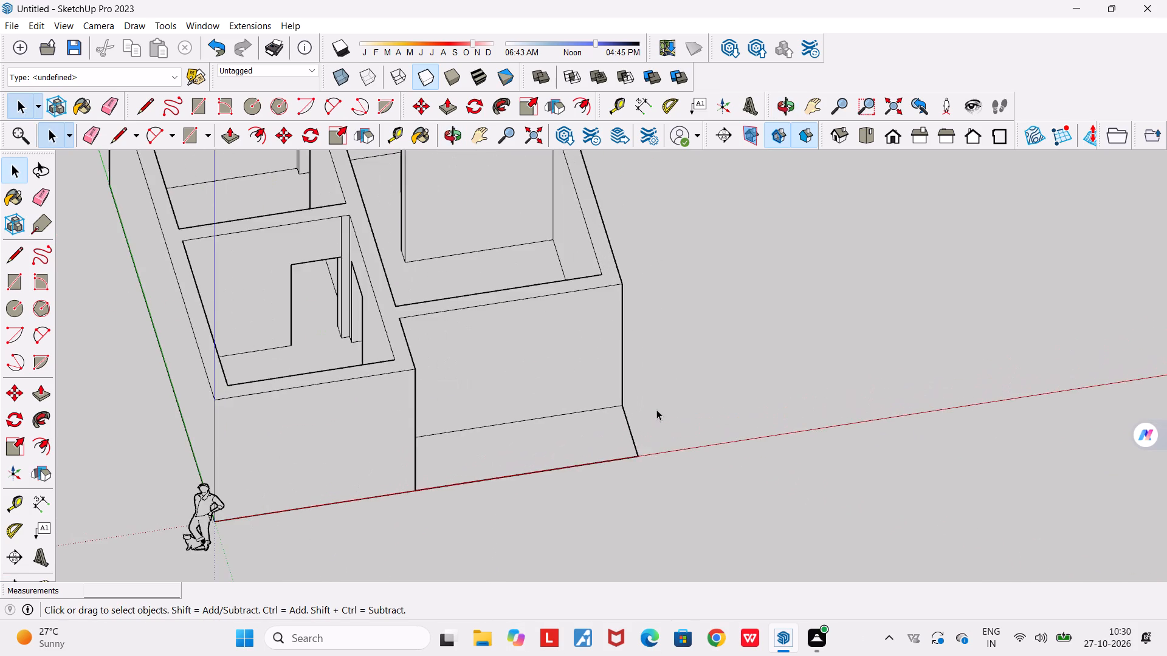
pyautogui.moveTo(656, 409); pyautogui.dragTo(334, 421, button='middle')
pyautogui.scroll(-3, 334, 421)
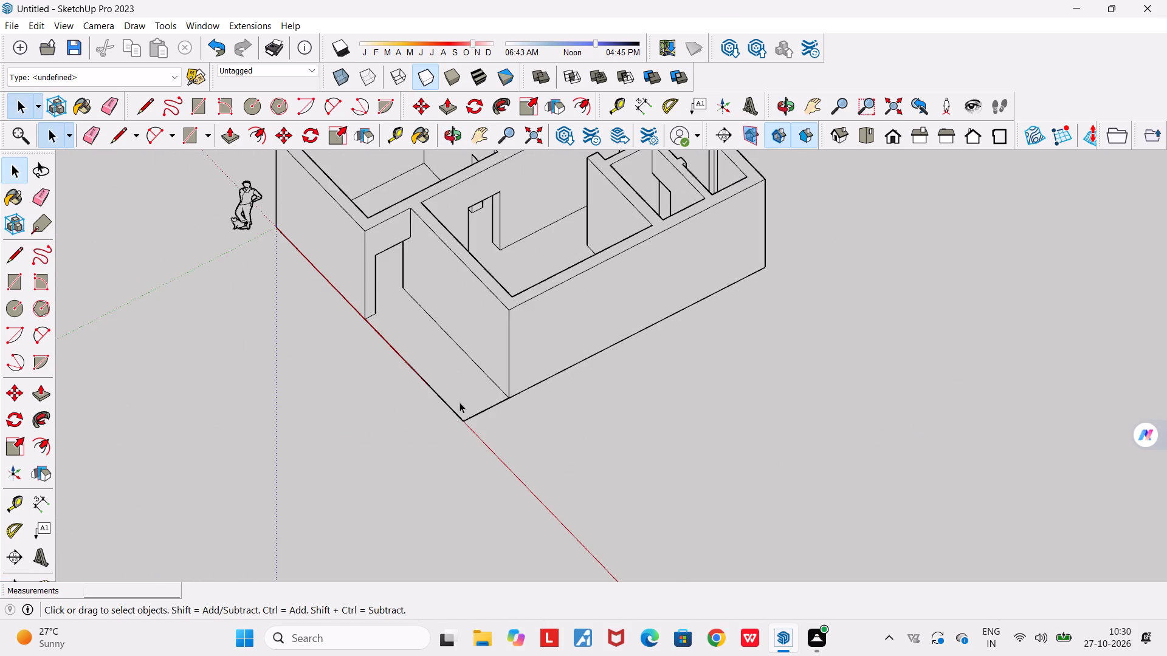
pyautogui.scroll(11, 460, 402)
pyautogui.scroll(6, 535, 372)
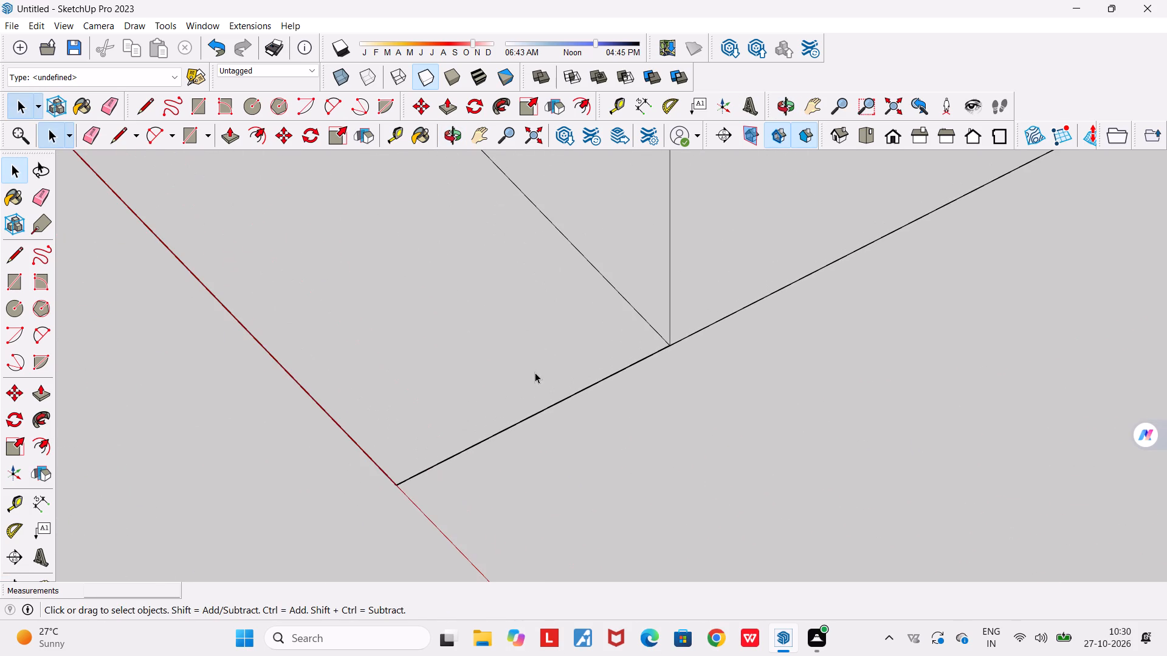
pyautogui.scroll(-16, 535, 372)
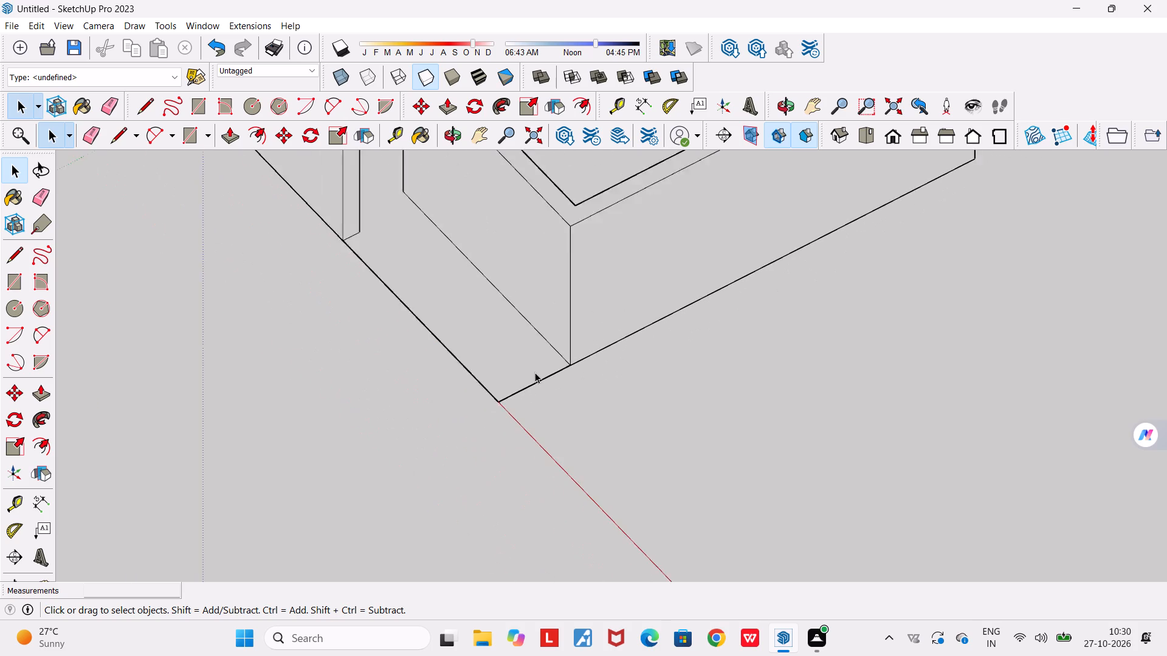
pyautogui.scroll(-4, 535, 372)
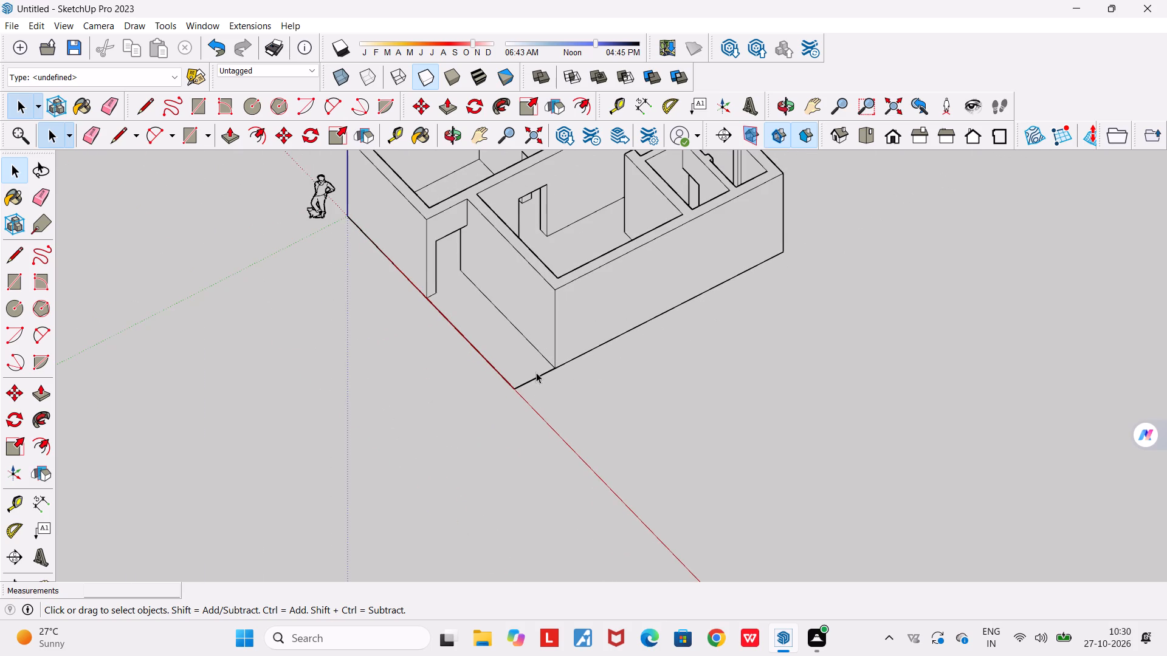
pyautogui.scroll(-4, 536, 372)
pyautogui.scroll(7, 683, 231)
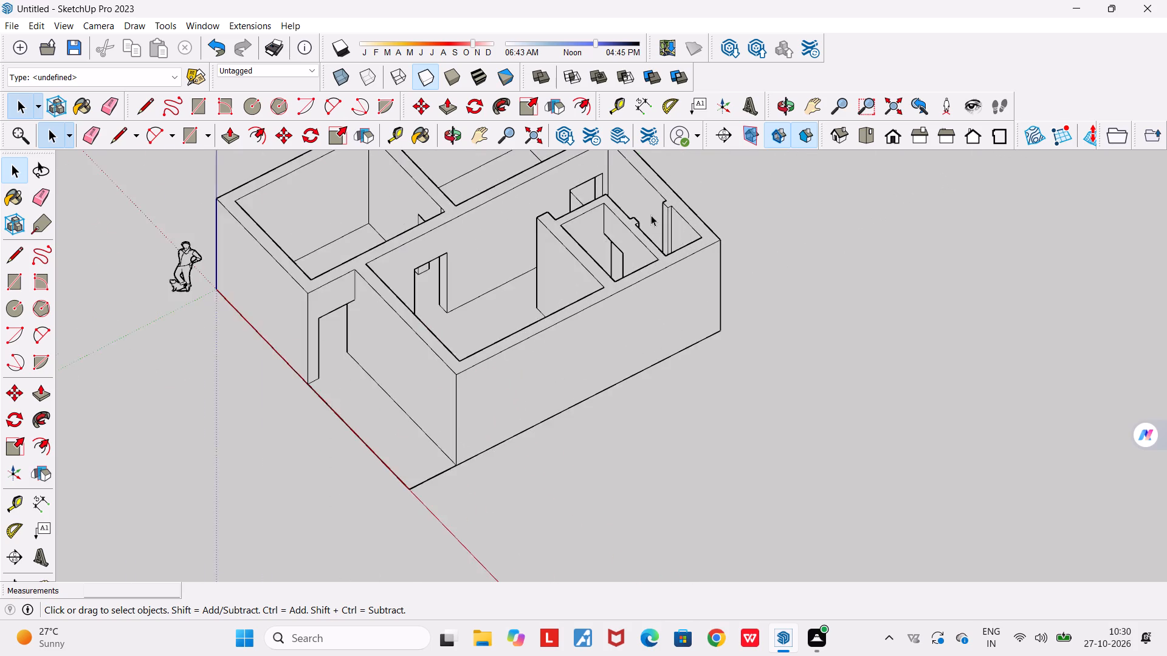
# Examine the small inner rooms, wall tops and outer walls from close up and from around the building.
pyautogui.scroll(7, 651, 215)
pyautogui.moveTo(652, 277); pyautogui.dragTo(895, 156, button='middle')
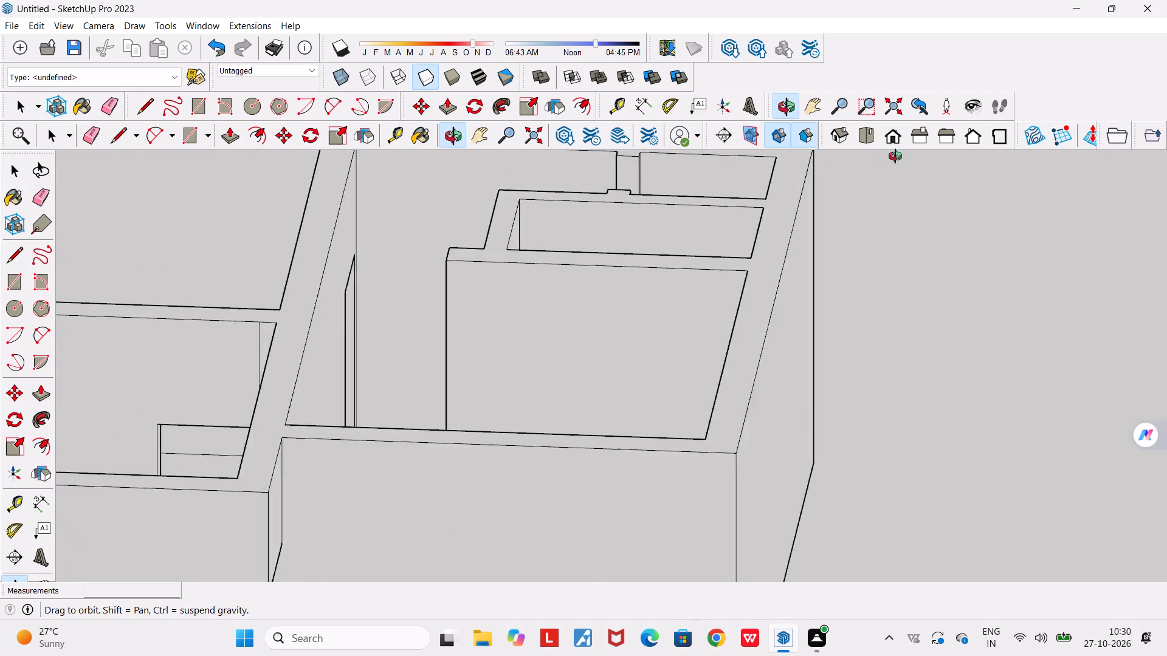
pyautogui.moveTo(895, 156); pyautogui.dragTo(908, 148, button='middle')
pyautogui.scroll(-4, 908, 148)
pyautogui.scroll(-9, 718, 290)
pyautogui.moveTo(553, 346); pyautogui.dragTo(655, 240, button='middle')
pyautogui.scroll(7, 625, 263)
pyautogui.scroll(-9, 625, 263)
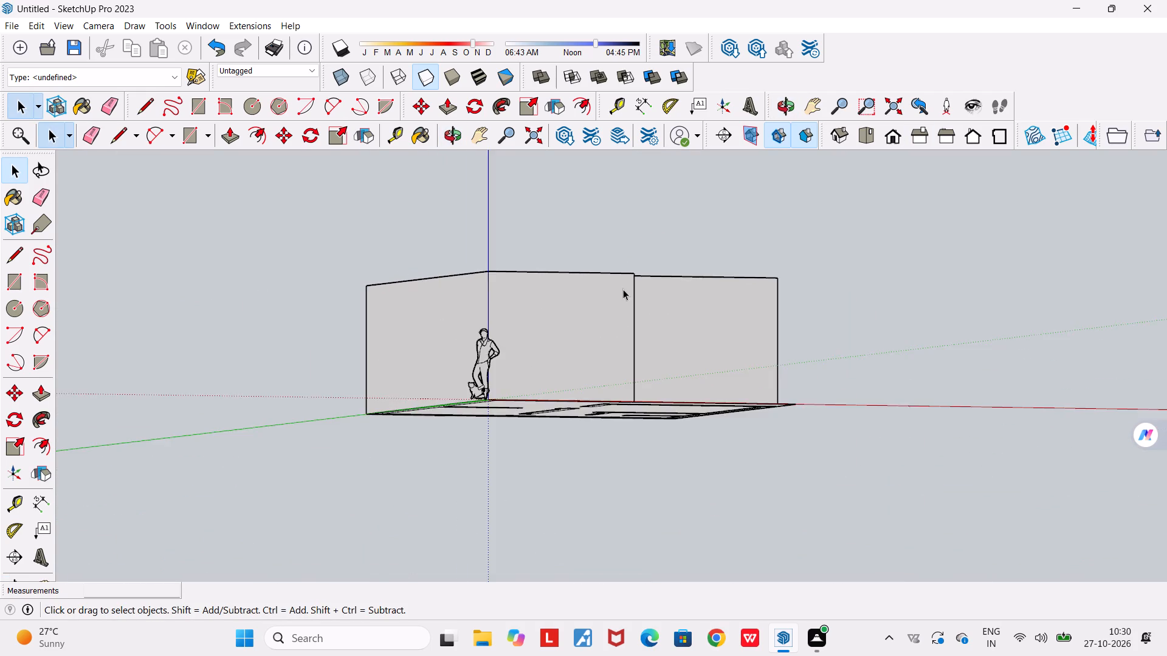
pyautogui.moveTo(623, 296); pyautogui.dragTo(331, 487, button='middle')
pyautogui.scroll(-9, 331, 487)
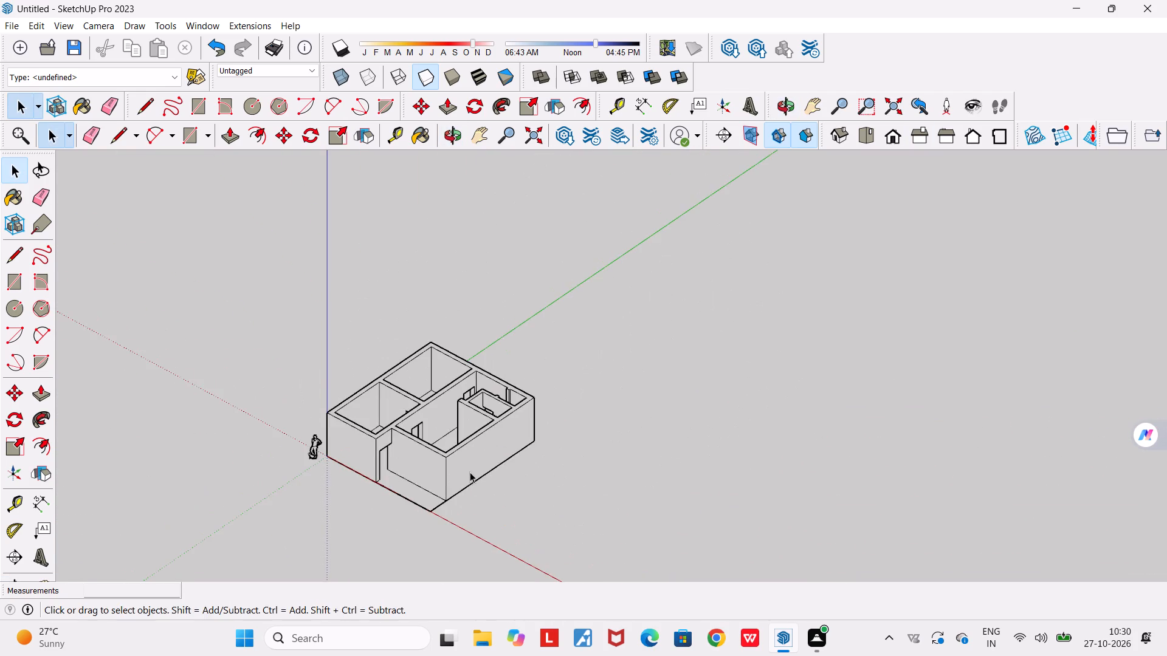
pyautogui.moveTo(498, 451); pyautogui.dragTo(1010, 313, button='middle')
pyautogui.scroll(-3, 1010, 313)
pyautogui.moveTo(952, 363); pyautogui.dragTo(773, 408, button='middle')
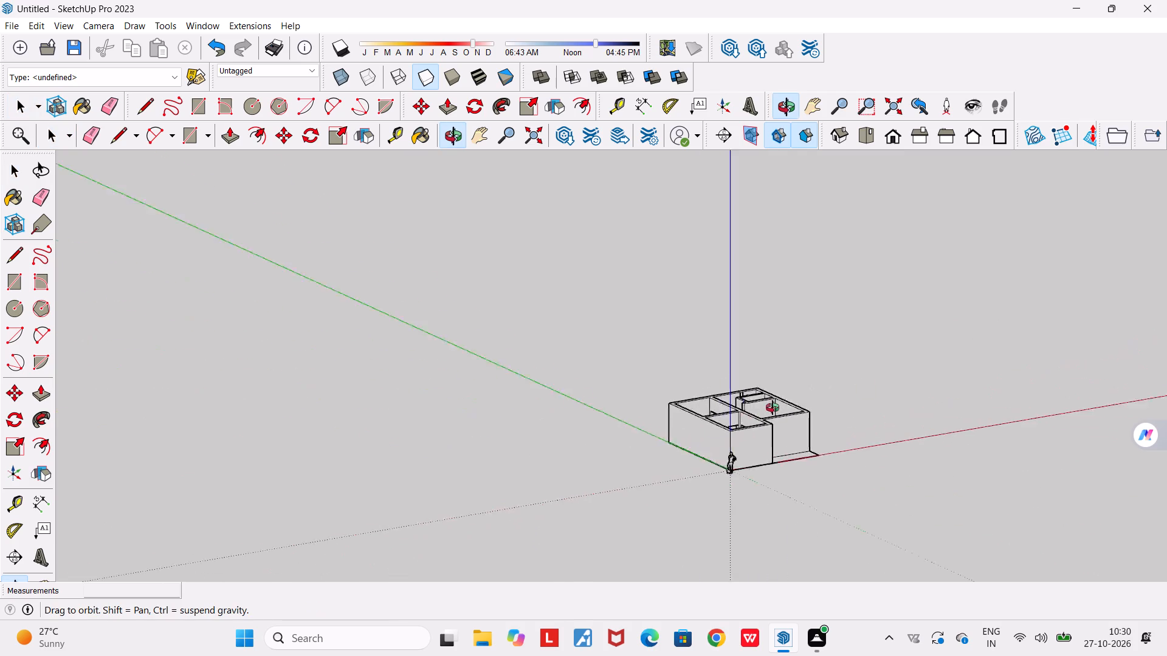
pyautogui.moveTo(773, 408); pyautogui.dragTo(716, 554, button='middle')
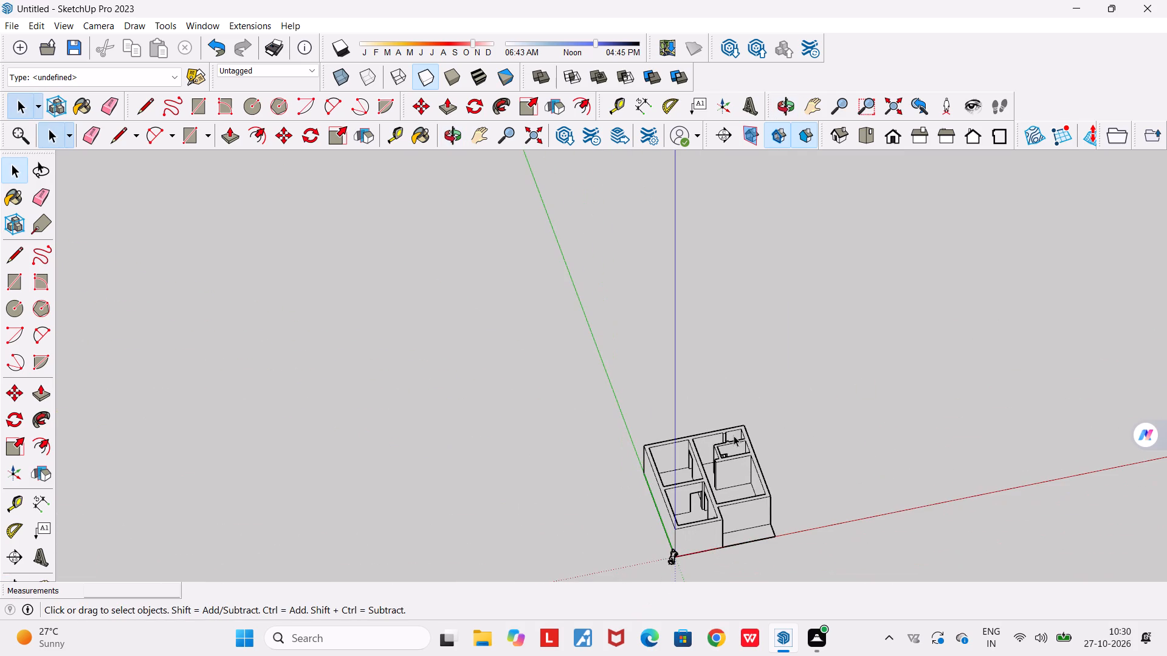
# Inspect the building's underside and the wall footprints from below, and review the finished walls from above.
pyautogui.scroll(7, 734, 483)
pyautogui.moveTo(876, 490); pyautogui.dragTo(564, 473, button='middle')
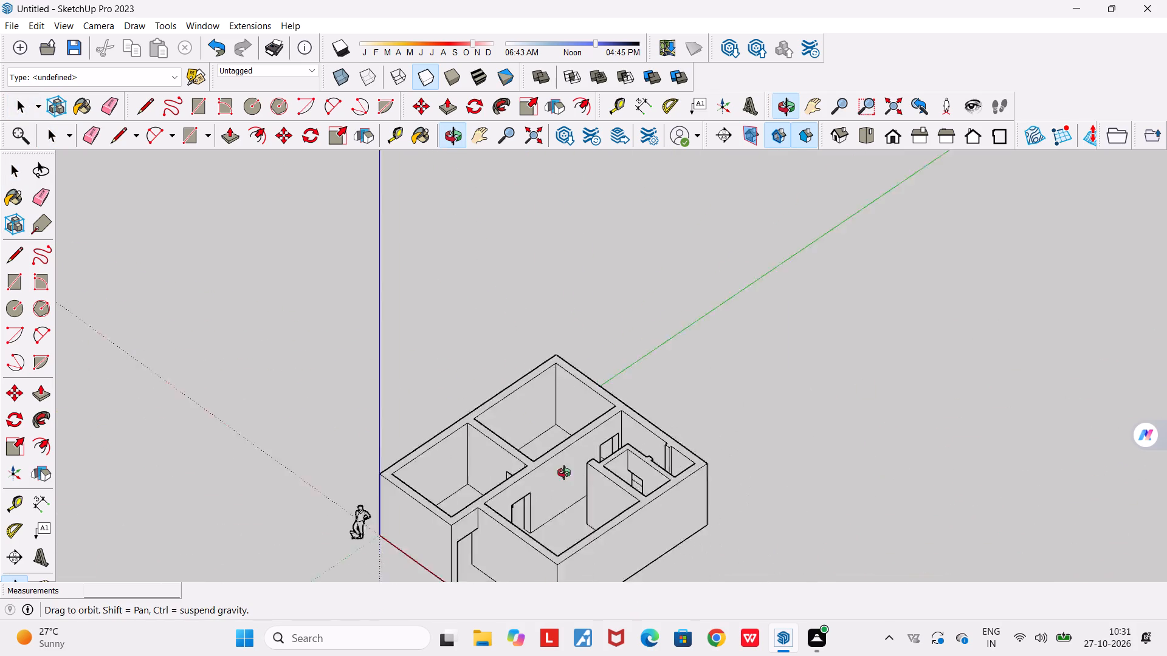
pyautogui.moveTo(564, 473); pyautogui.dragTo(314, 457, button='middle')
pyautogui.scroll(5, 350, 561)
pyautogui.moveTo(436, 526); pyautogui.dragTo(748, 288, button='middle')
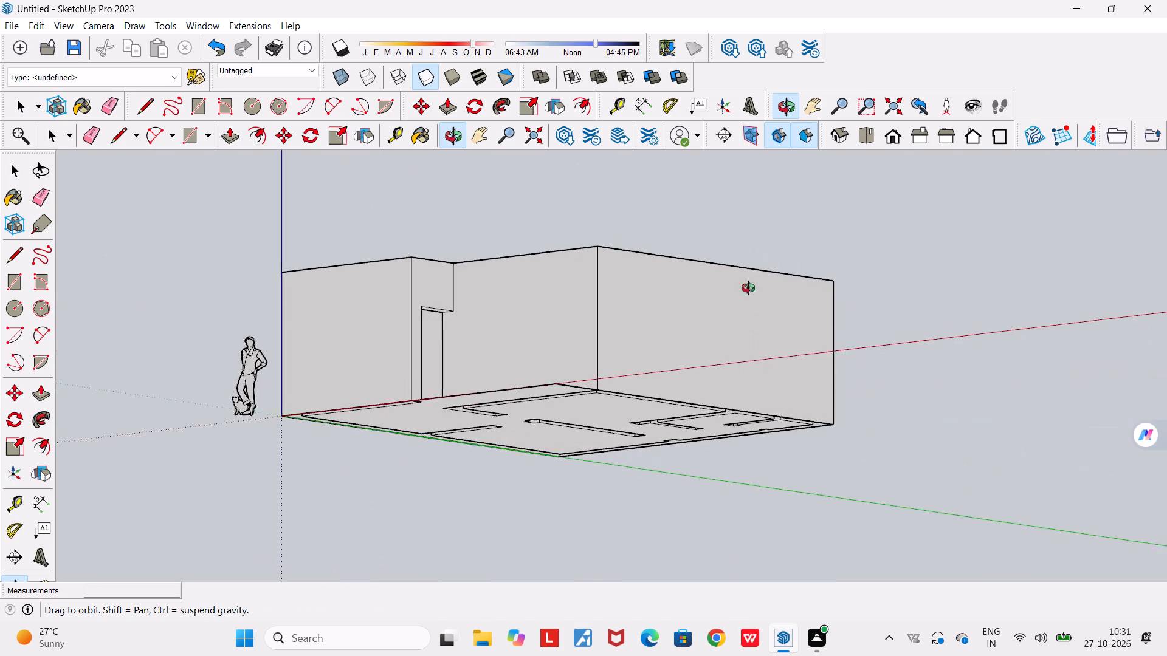
pyautogui.moveTo(748, 288); pyautogui.dragTo(836, 262, button='middle')
pyautogui.moveTo(721, 400); pyautogui.dragTo(820, 260, button='middle')
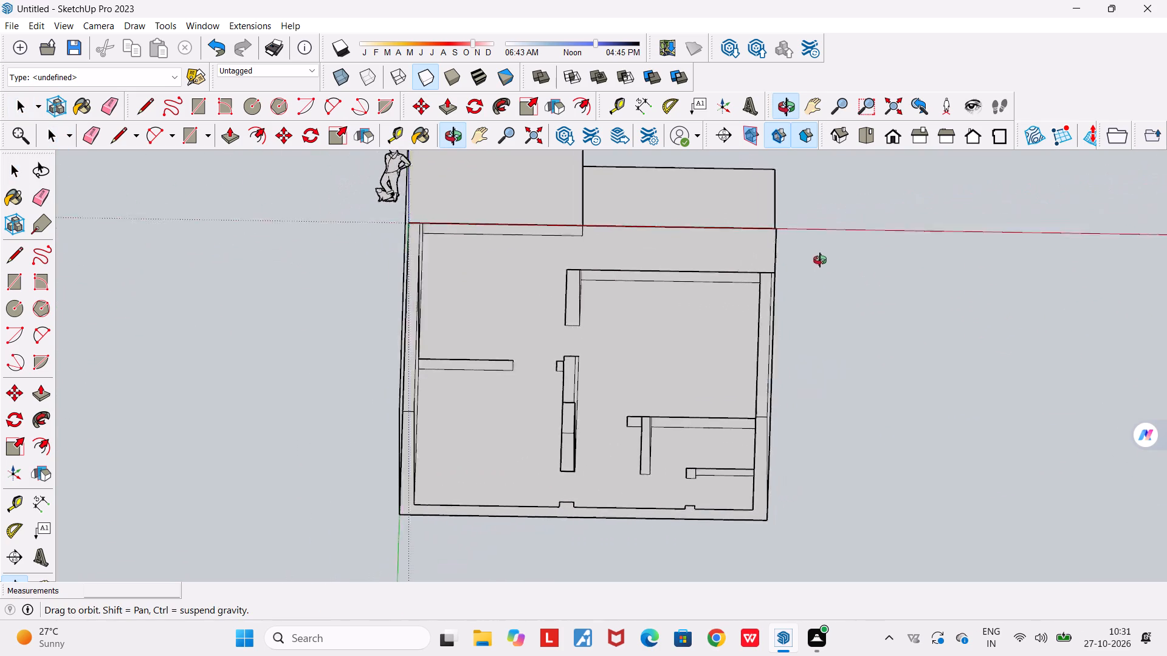
pyautogui.moveTo(820, 260); pyautogui.dragTo(830, 174, button='middle')
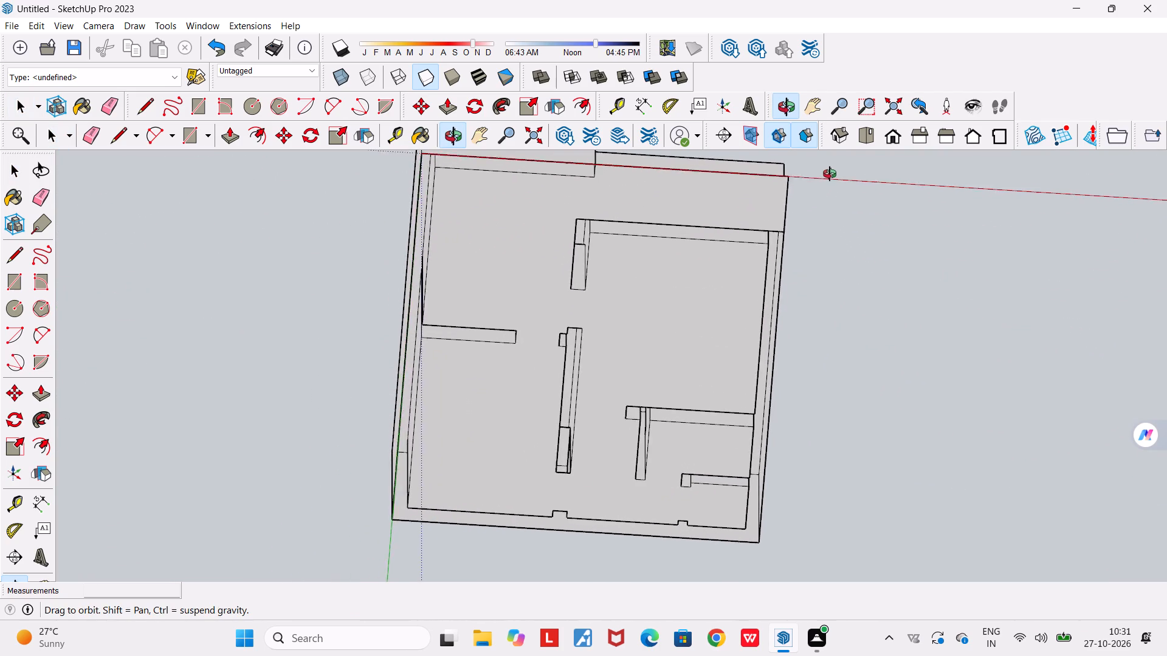
pyautogui.moveTo(830, 174); pyautogui.dragTo(783, 400, button='middle')
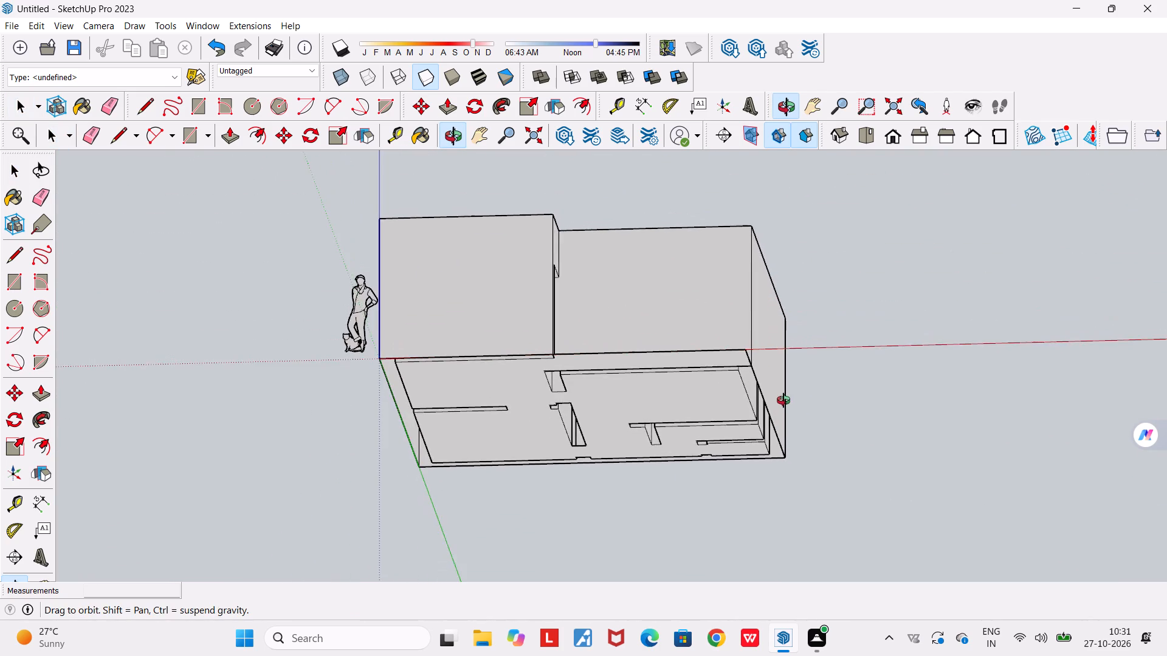
pyautogui.moveTo(783, 400); pyautogui.dragTo(742, 545, button='middle')
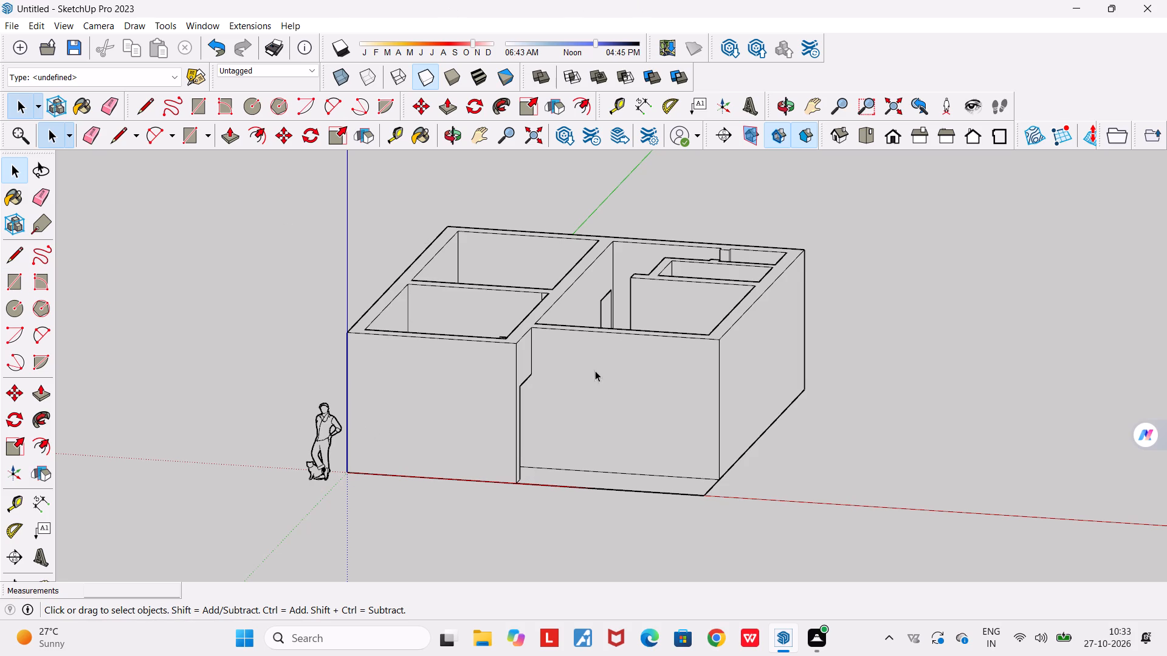
pyautogui.scroll(-7, 581, 391)
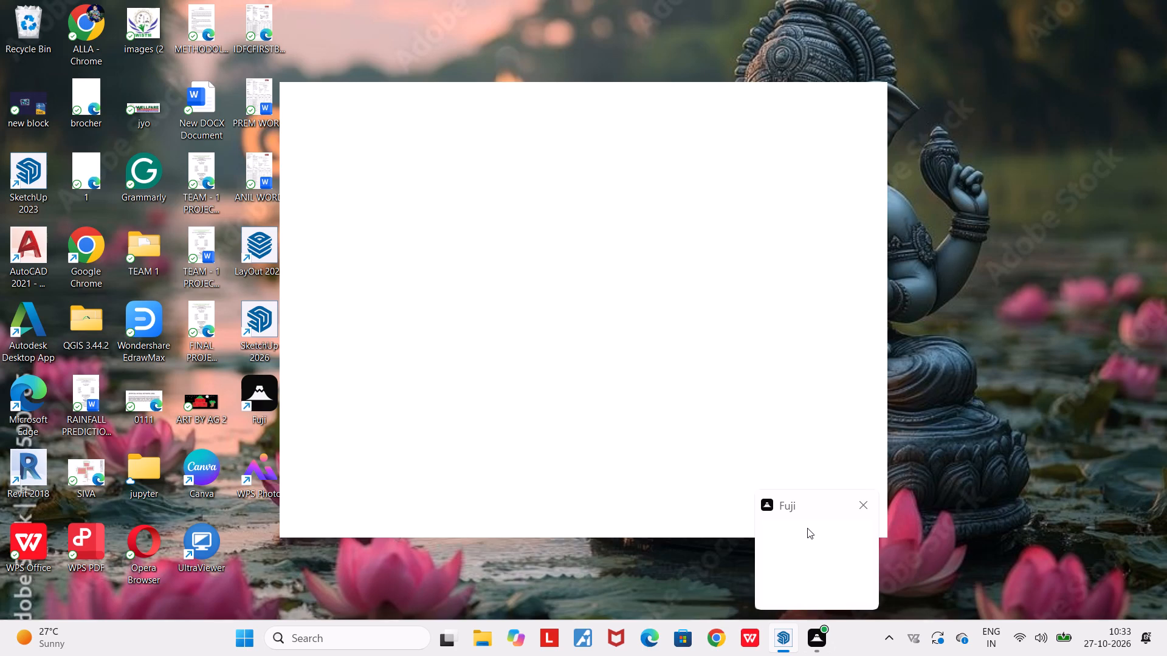
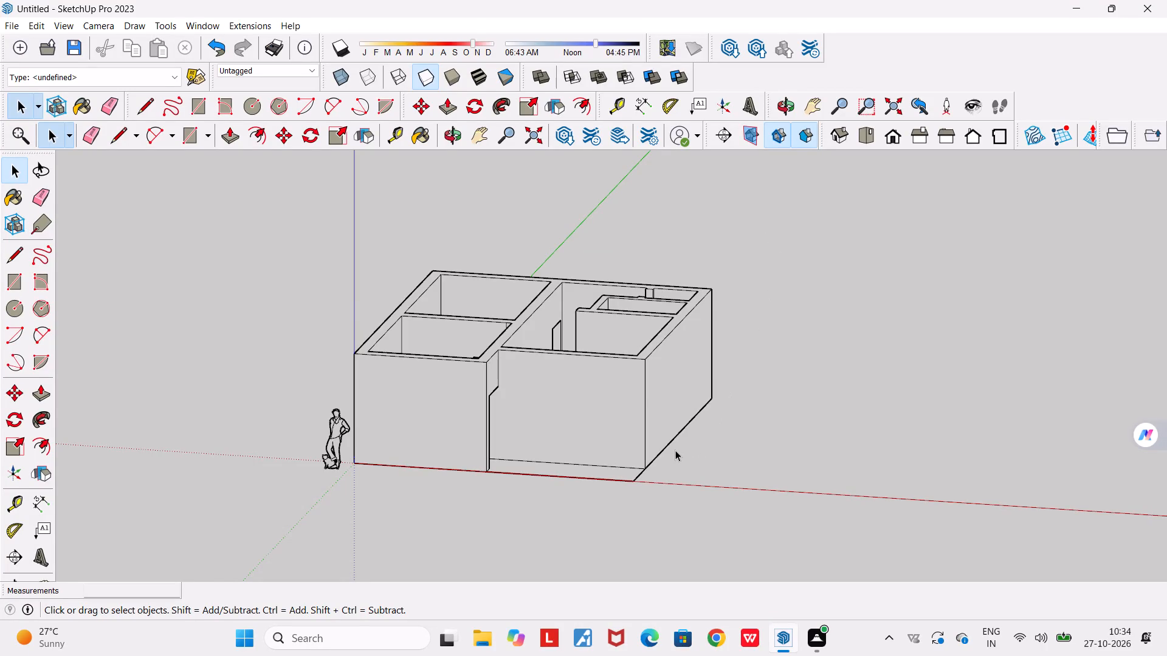
# In the standard Top view, copy the building with the scale figure and place the duplicate beside the original along the red axis.
pyautogui.scroll(5, 675, 450)
pyautogui.scroll(-14, 675, 450)
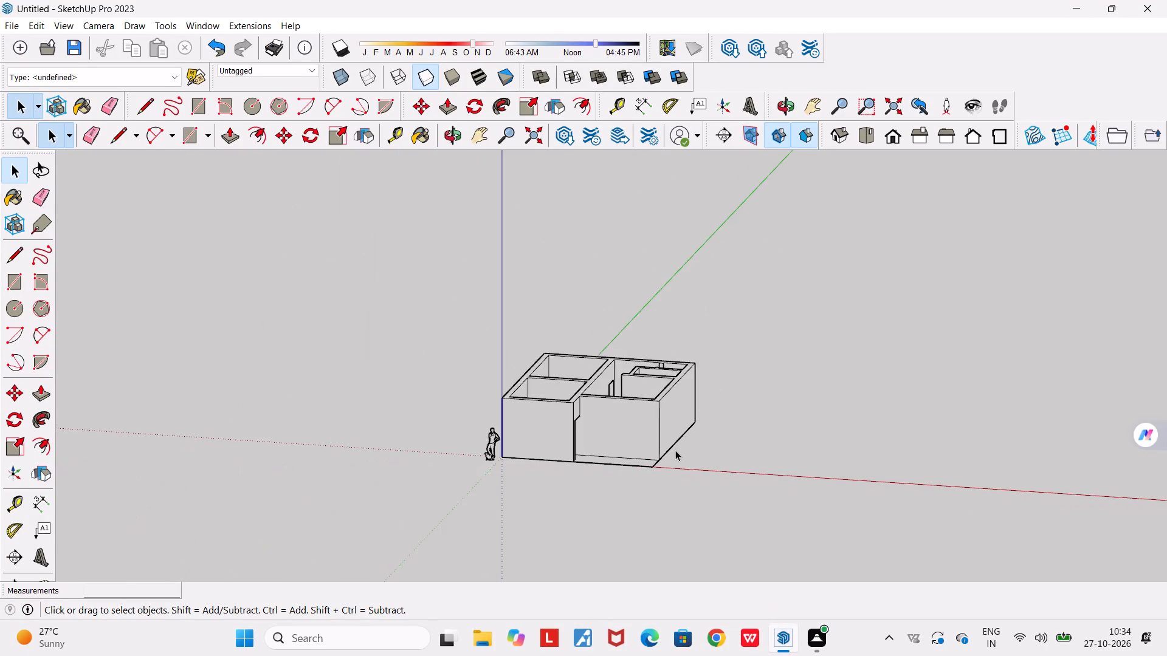
pyautogui.scroll(-3, 675, 450)
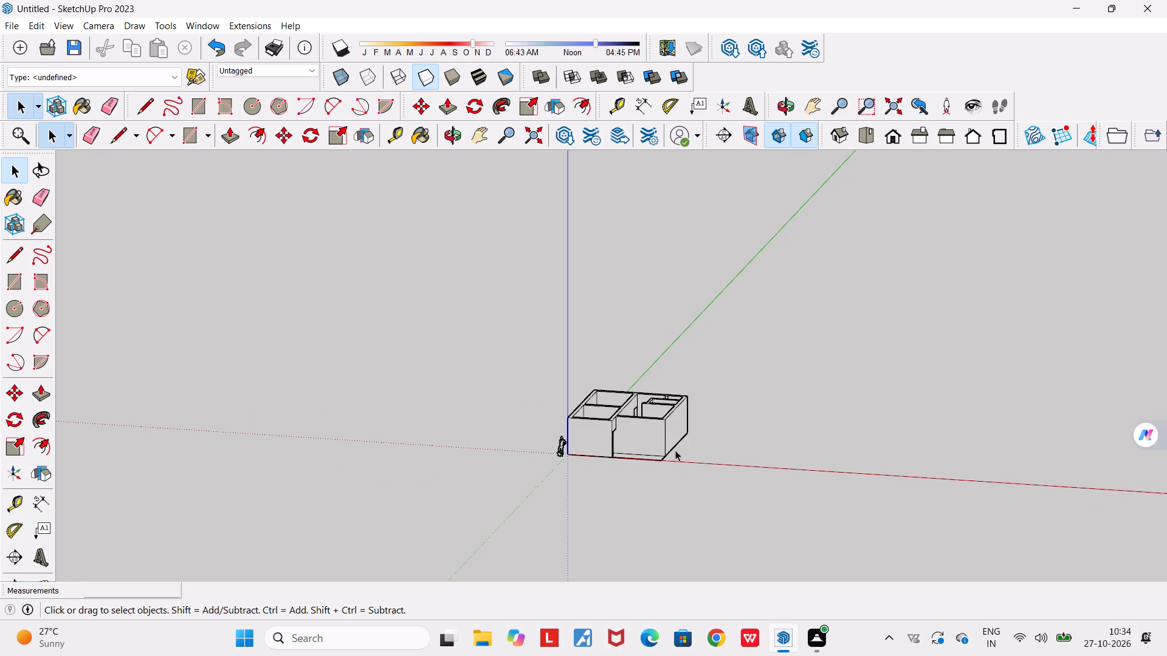
pyautogui.scroll(-4, 675, 450)
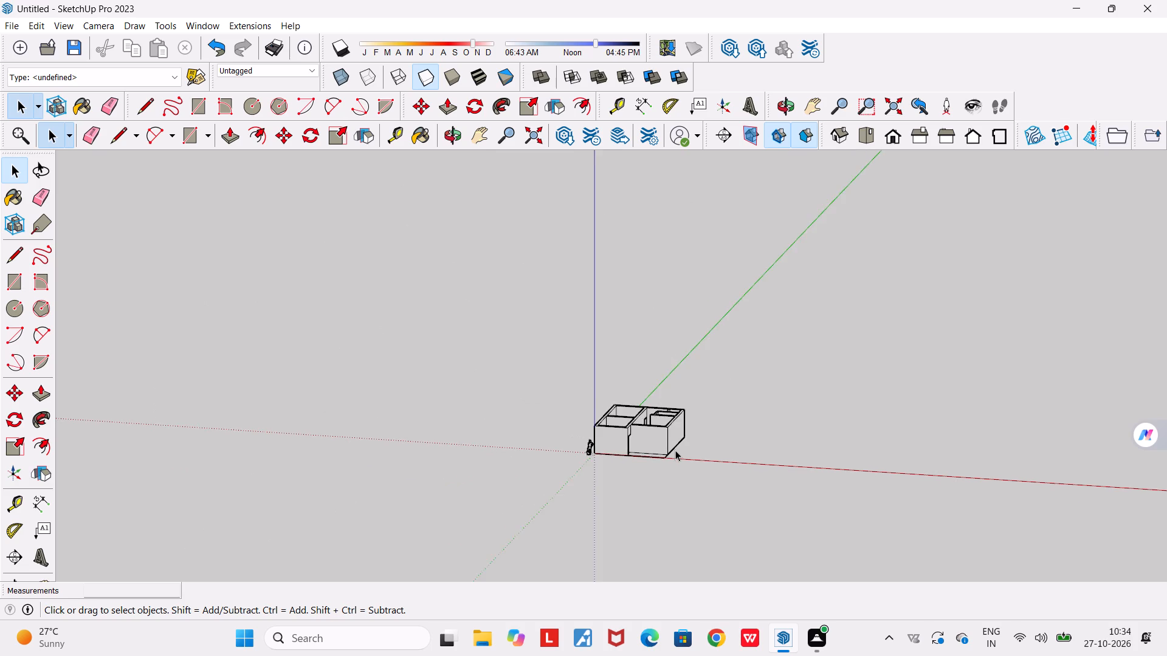
pyautogui.scroll(4, 675, 450)
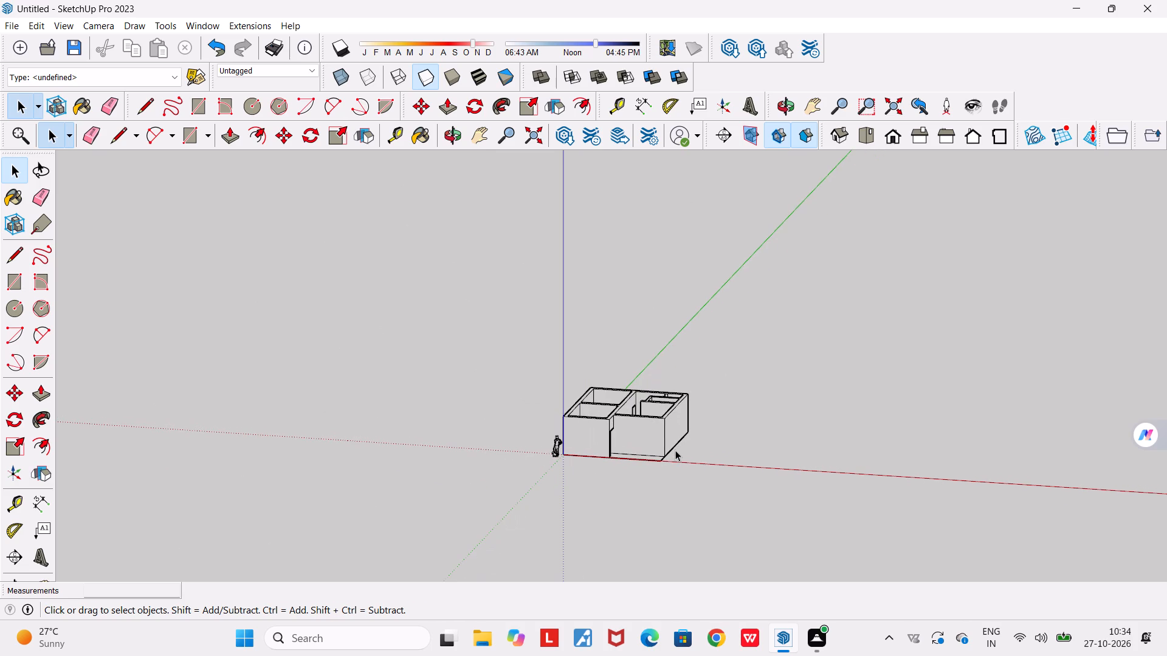
pyautogui.scroll(-4, 675, 450)
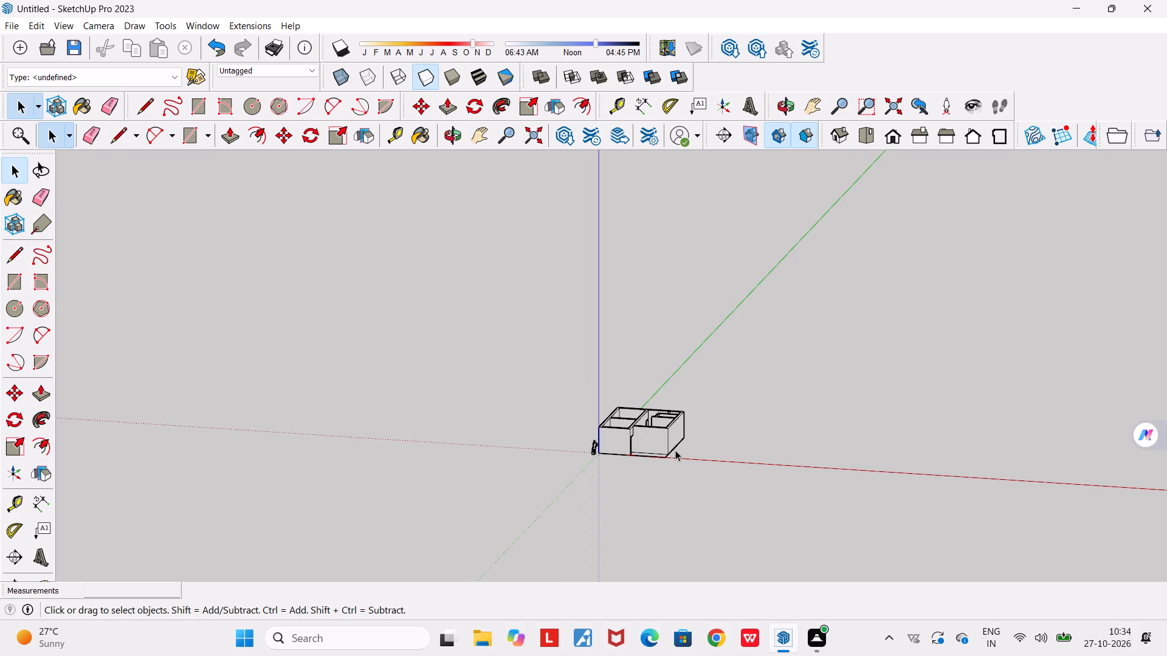
pyautogui.click(867, 142)
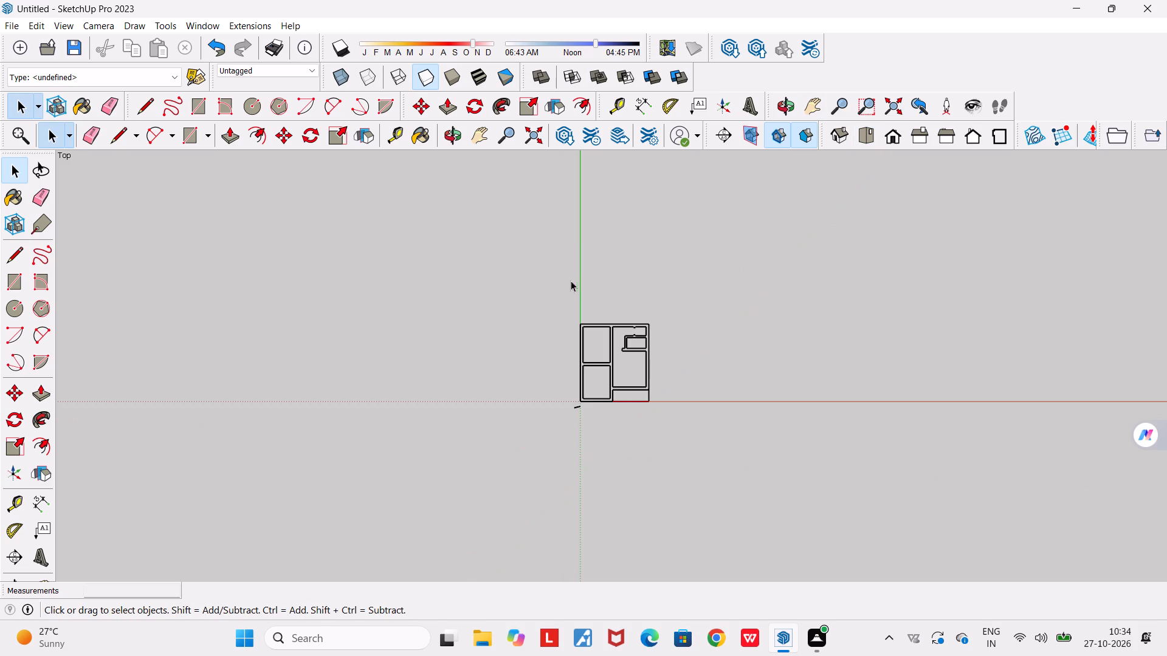
pyautogui.moveTo(536, 293); pyautogui.dragTo(706, 483)
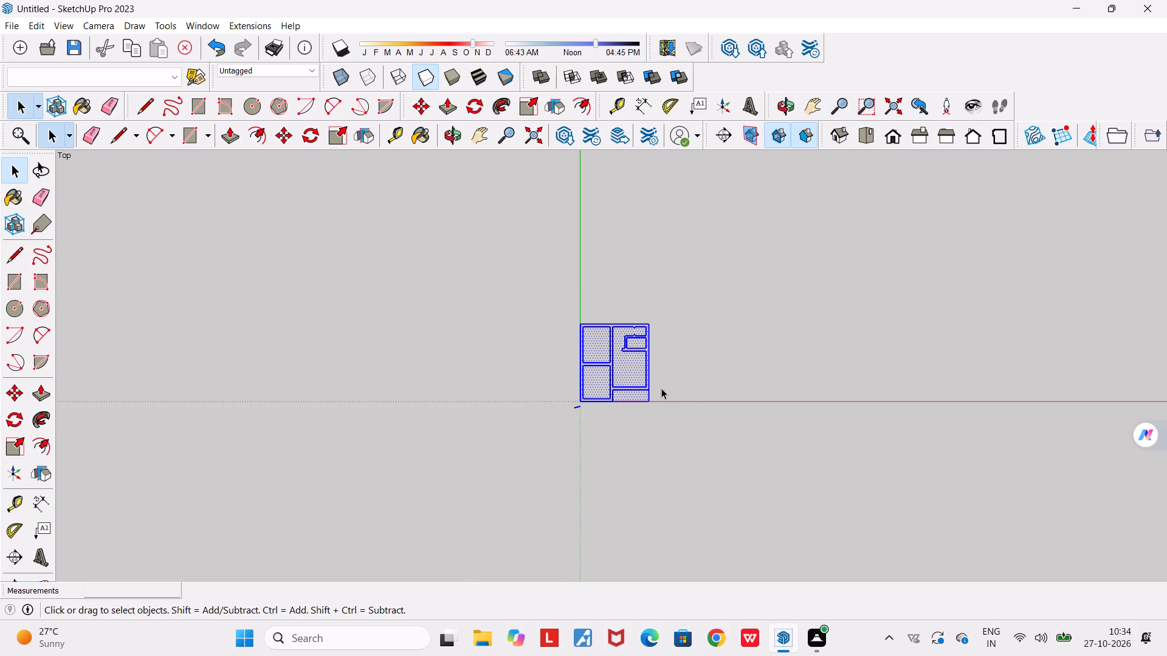
pyautogui.hotkey('ctrl', 'c')
pyautogui.scroll(3, 673, 419)
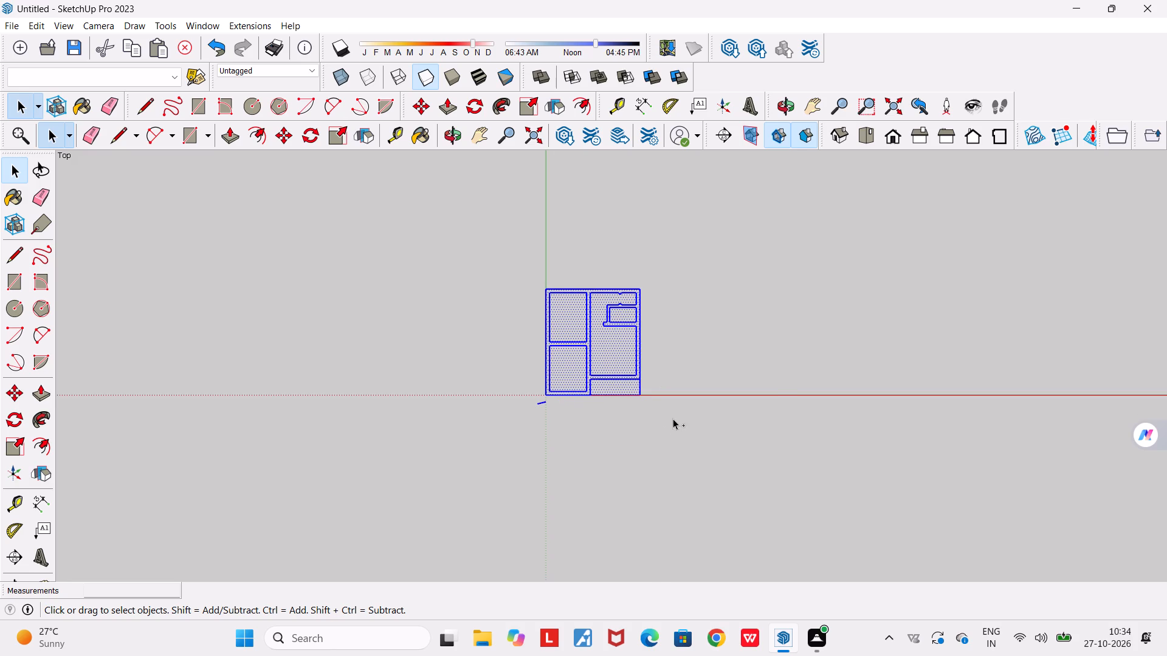
pyautogui.hotkey('ctrl', 'v')
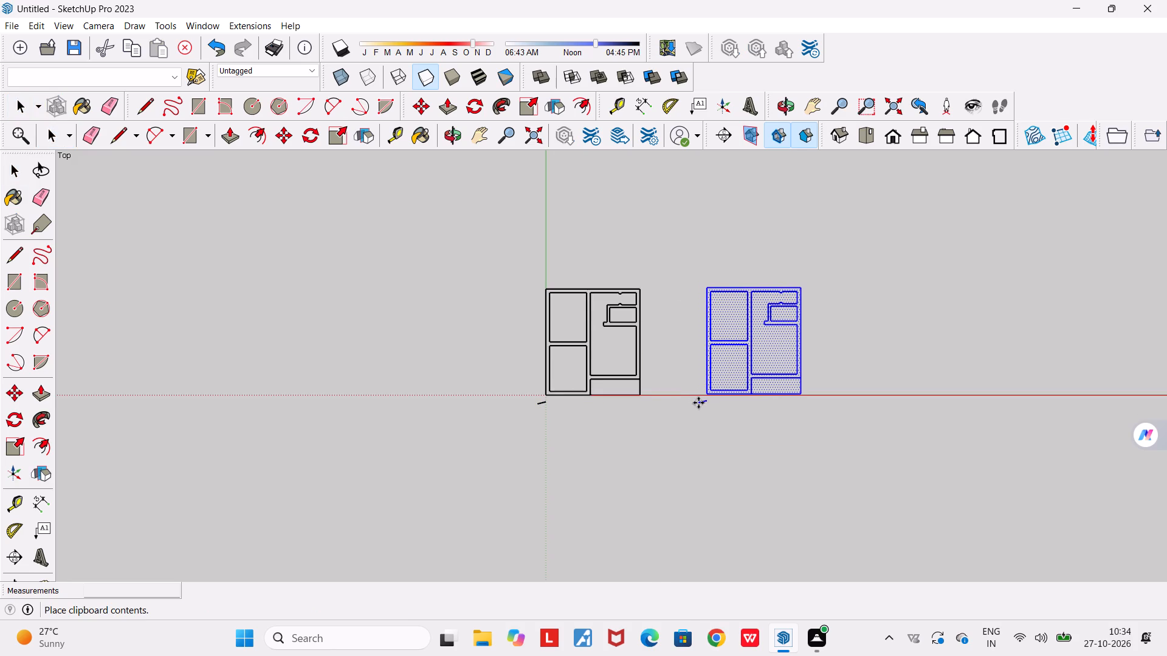
pyautogui.click(700, 404)
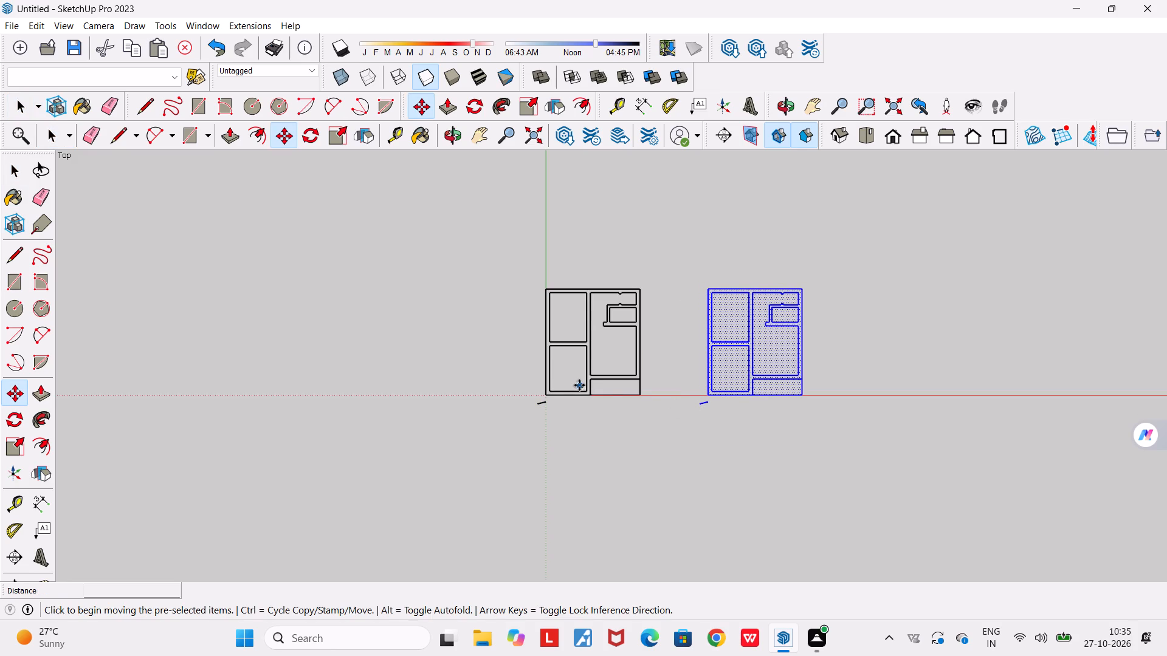
pyautogui.press('space')
pyautogui.click(635, 450)
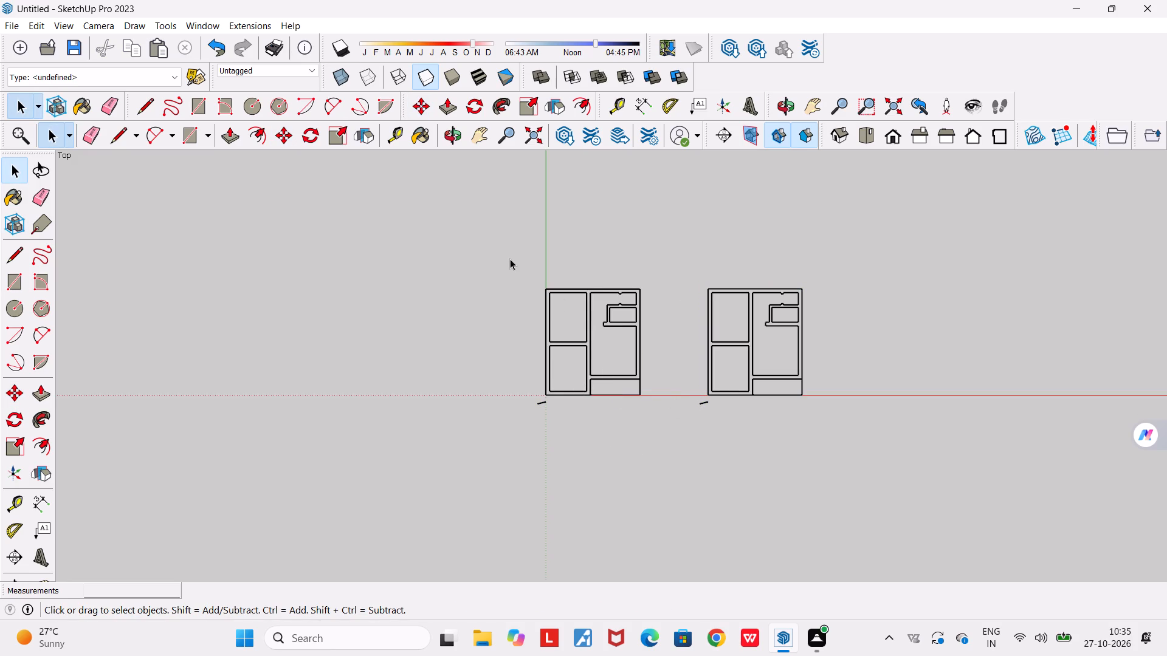
# Delete the original building and scale figure at the axes origin, keeping the duplicate.
pyautogui.moveTo(509, 259); pyautogui.dragTo(675, 471)
pyautogui.press('Delete')
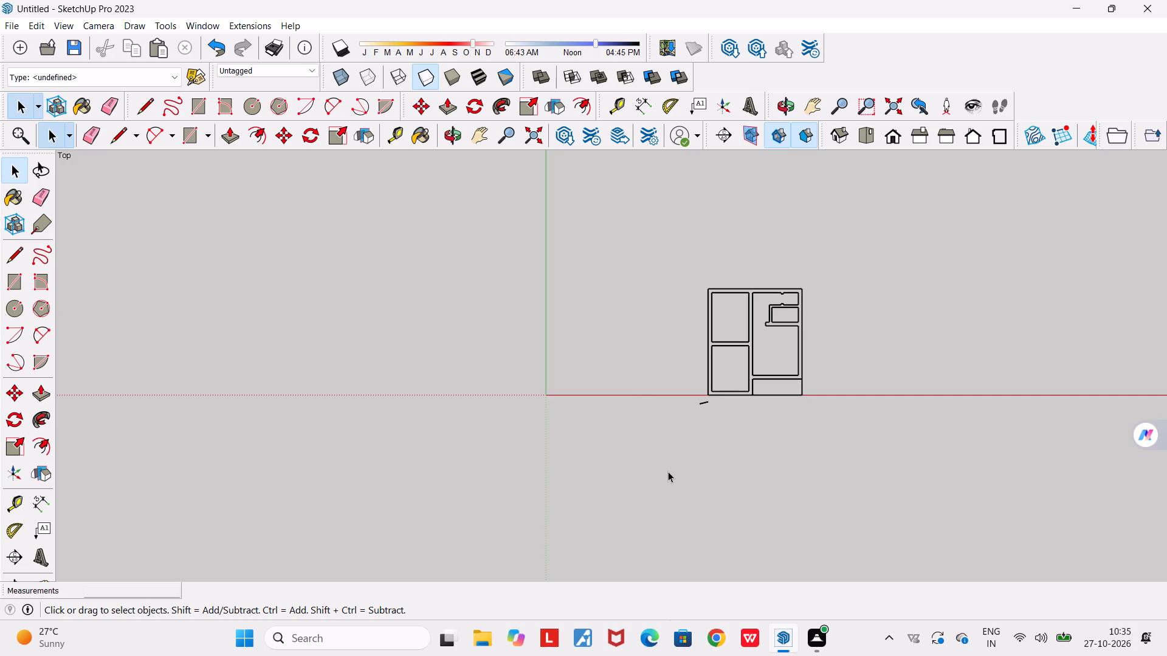
# Examine the remaining building and its position relative to the axes origin from several angles.
pyautogui.scroll(4, 654, 448)
pyautogui.moveTo(624, 430); pyautogui.dragTo(632, 315, button='middle')
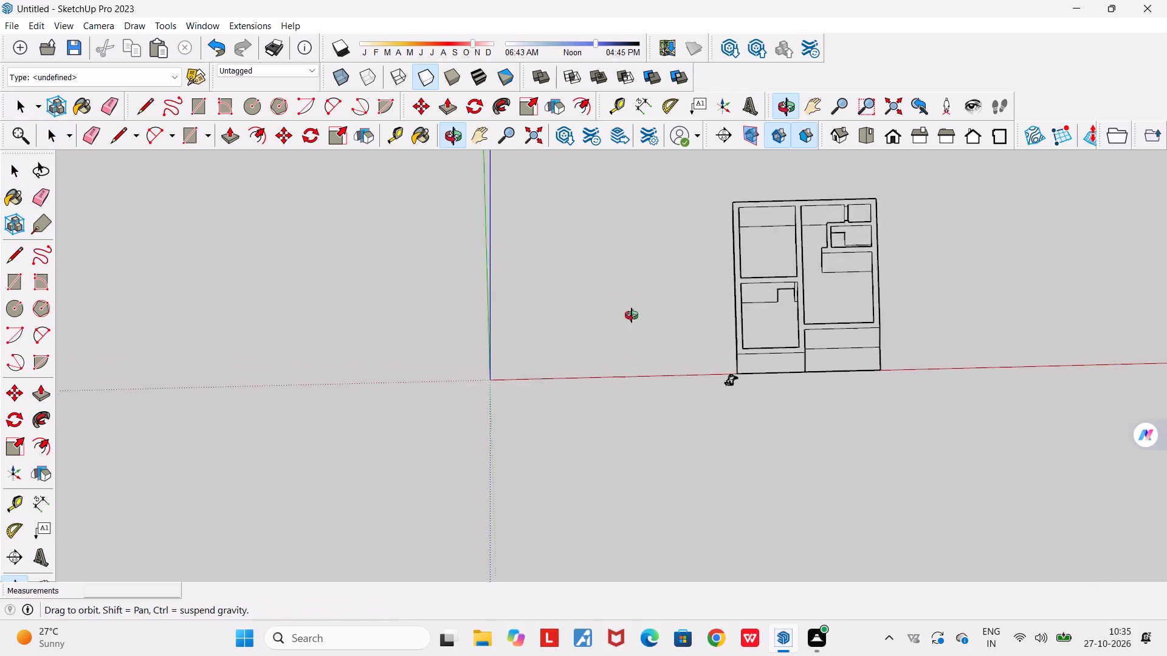
pyautogui.moveTo(632, 315); pyautogui.dragTo(643, 243, button='middle')
pyautogui.scroll(-5, 643, 243)
pyautogui.moveTo(604, 345); pyautogui.dragTo(470, 186, button='middle')
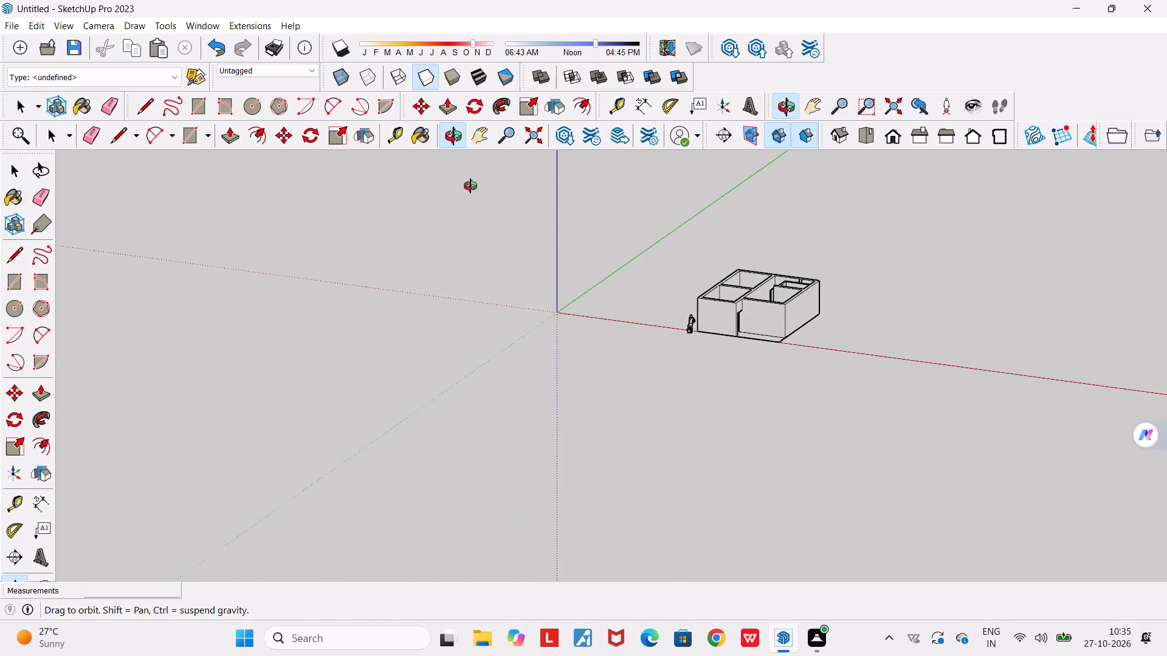
pyautogui.moveTo(470, 186); pyautogui.dragTo(456, 197, button='middle')
pyautogui.scroll(-3, 456, 197)
pyautogui.scroll(6, 549, 255)
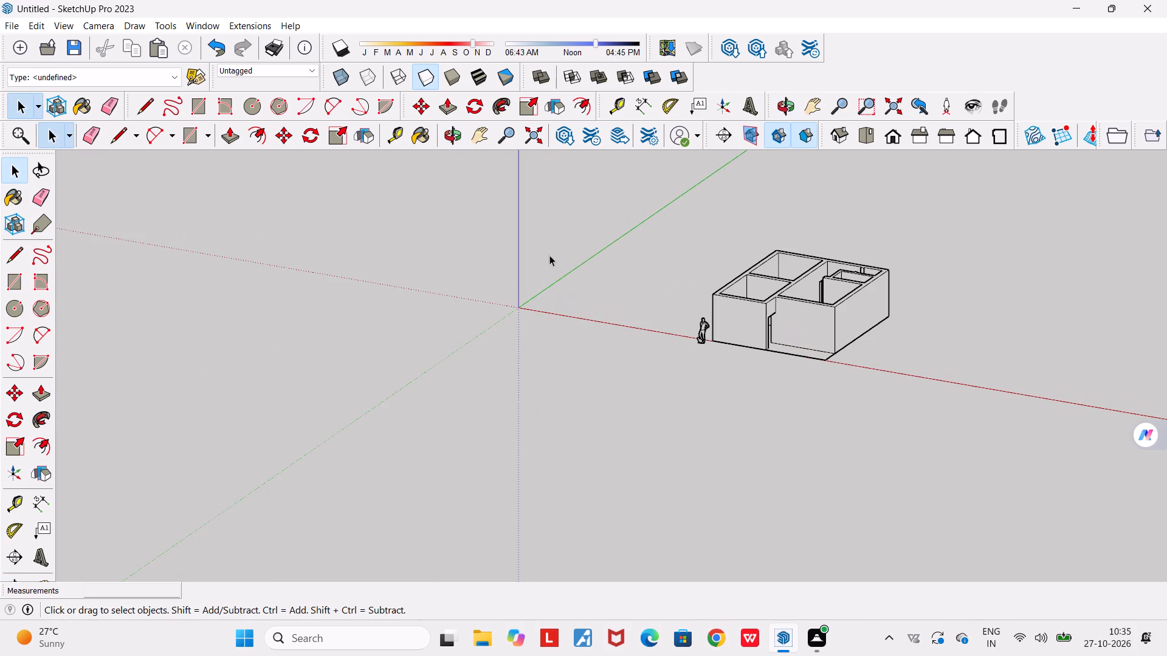
pyautogui.scroll(-5, 549, 255)
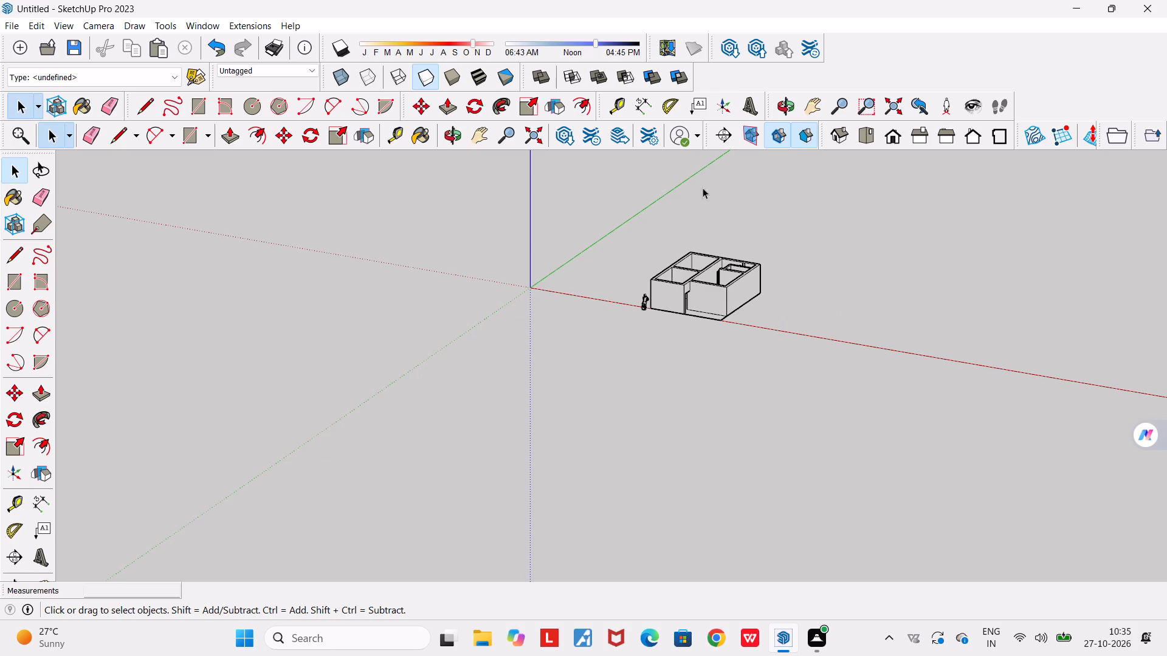
# In Top view, import the AutoCAD drawing DAY 6-A from Documents, with units set to Model Units and Import Materials enabled.
pyautogui.click(862, 135)
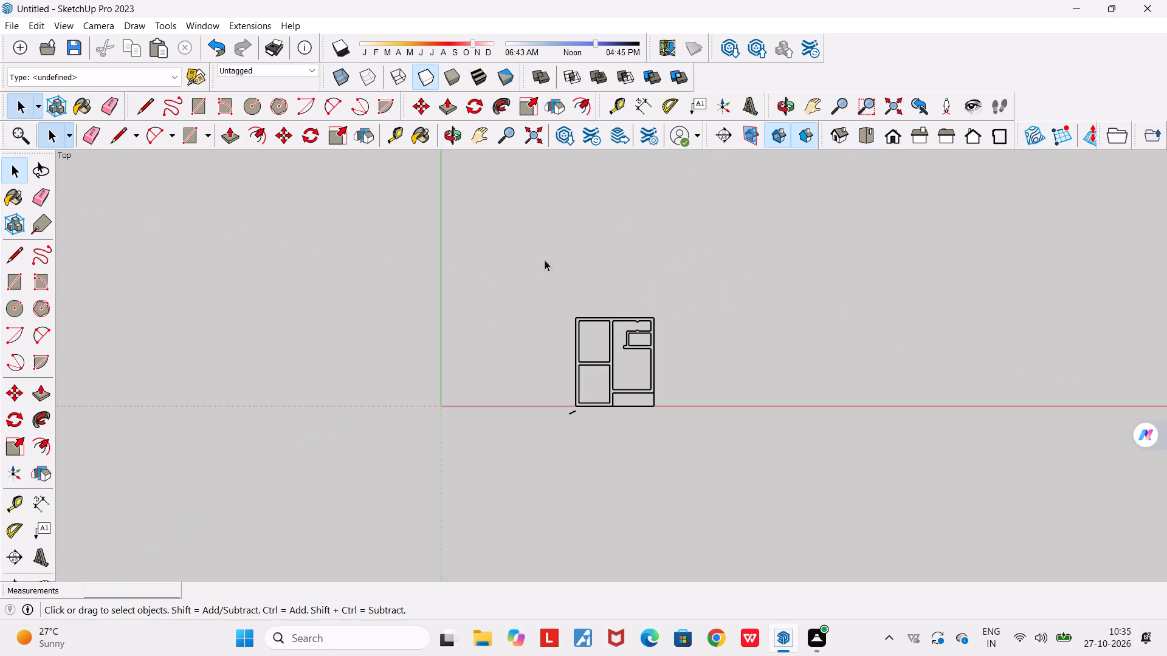
pyautogui.click(10, 28)
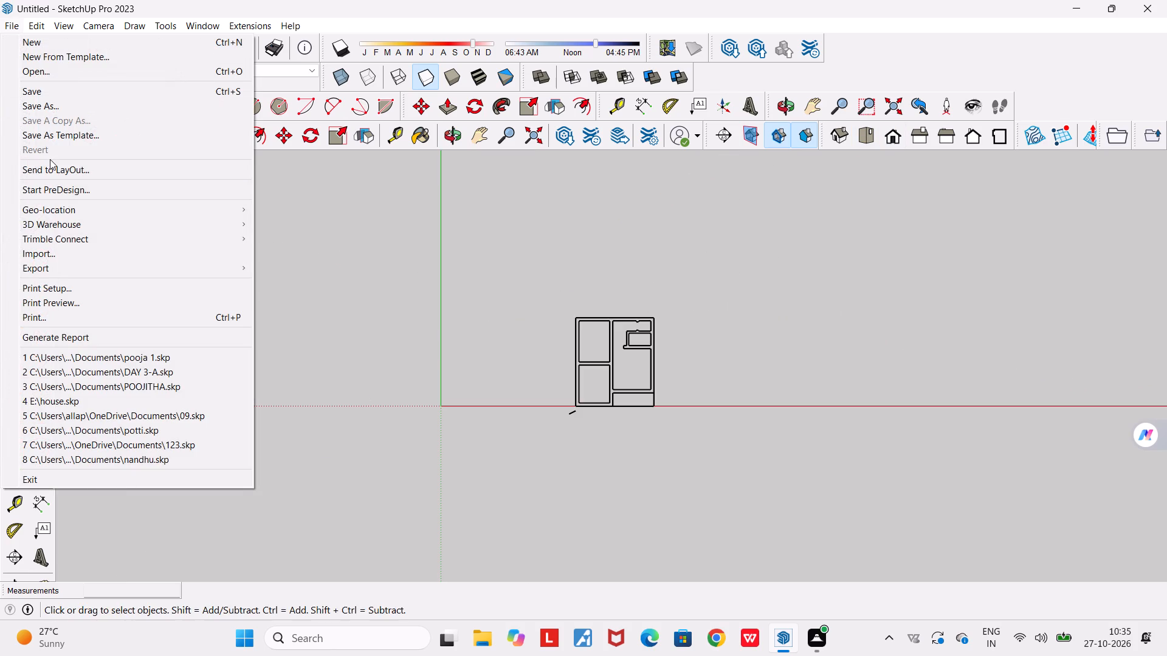
pyautogui.click(81, 253)
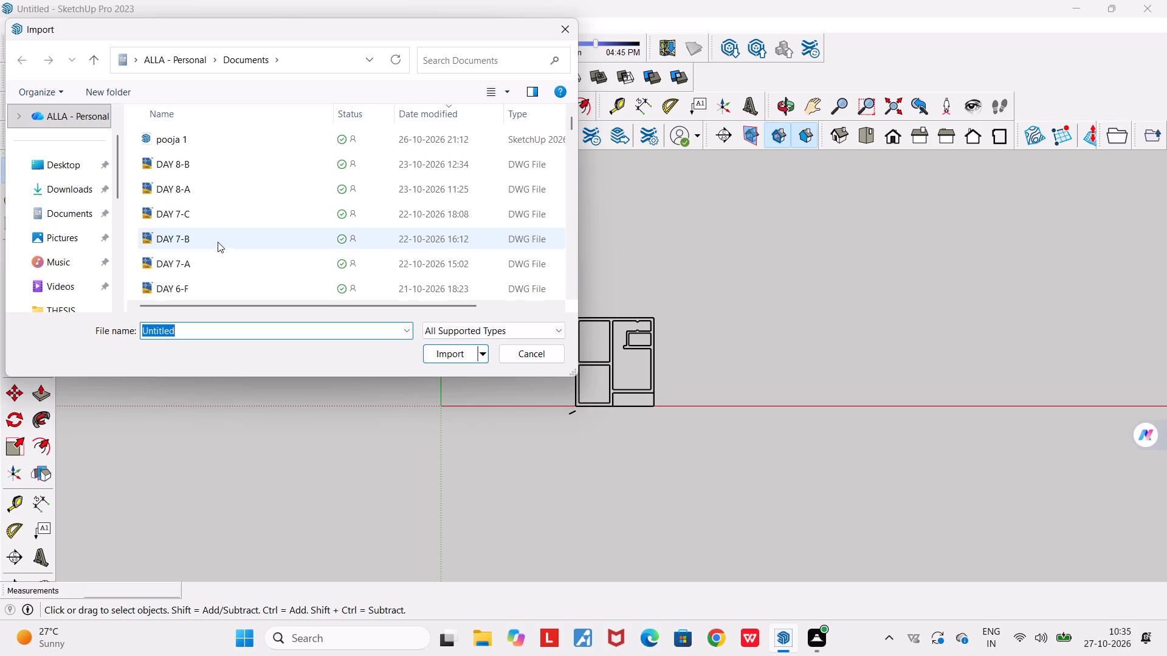
pyautogui.scroll(-4, 218, 242)
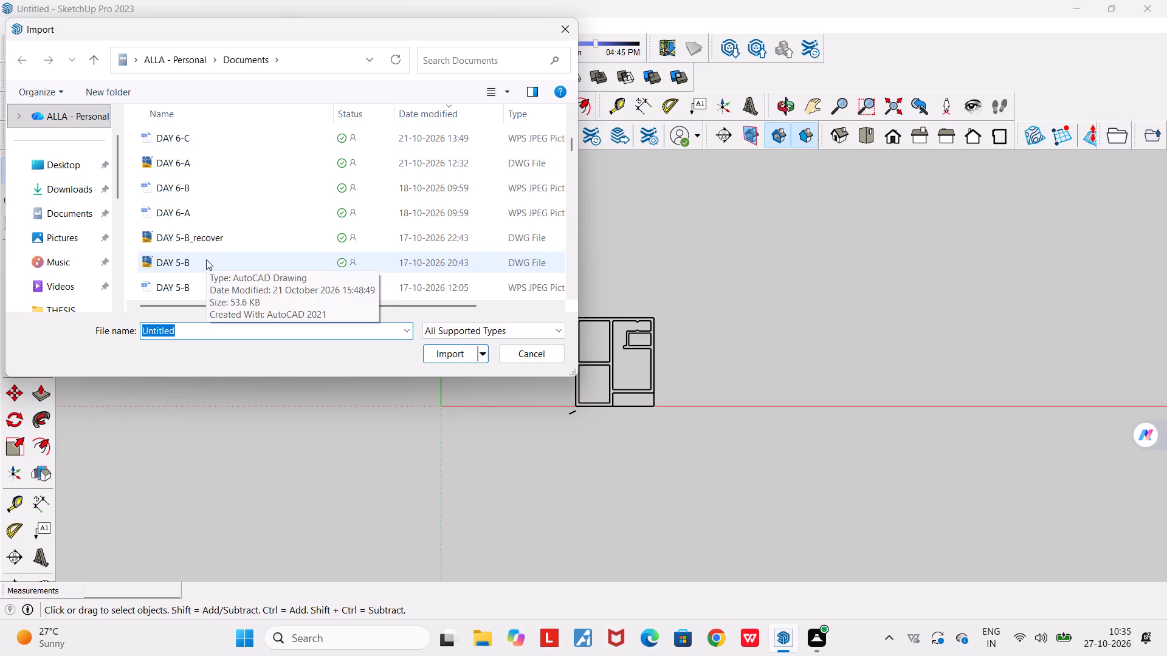
pyautogui.scroll(-2, 206, 259)
pyautogui.scroll(1, 206, 259)
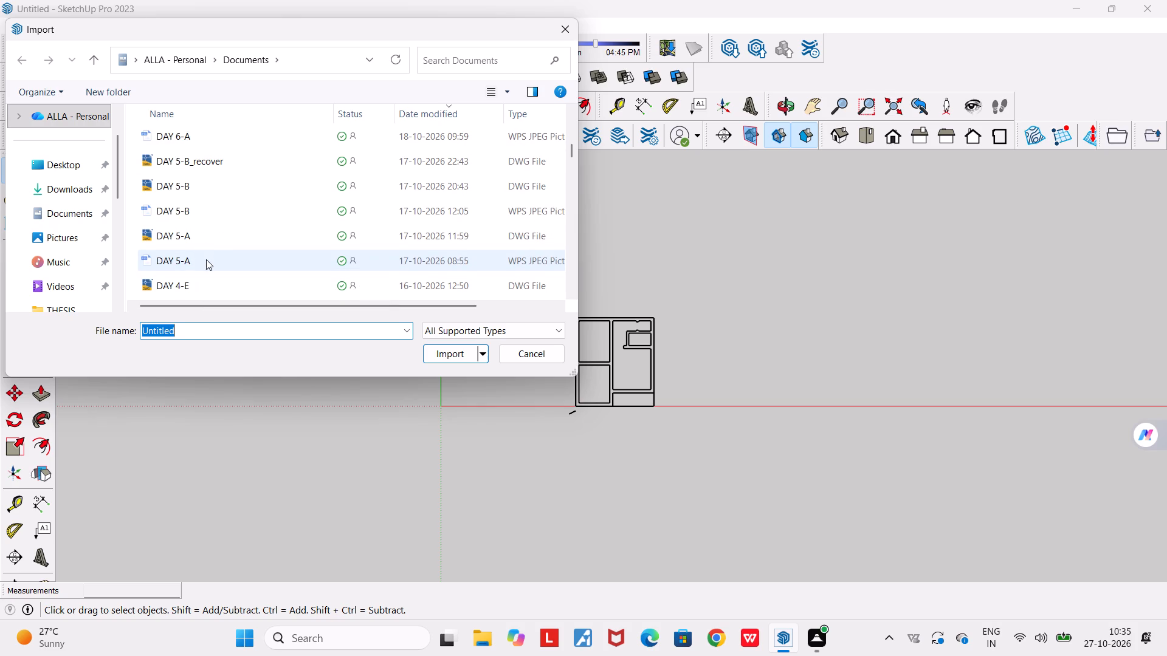
pyautogui.scroll(1, 177, 148)
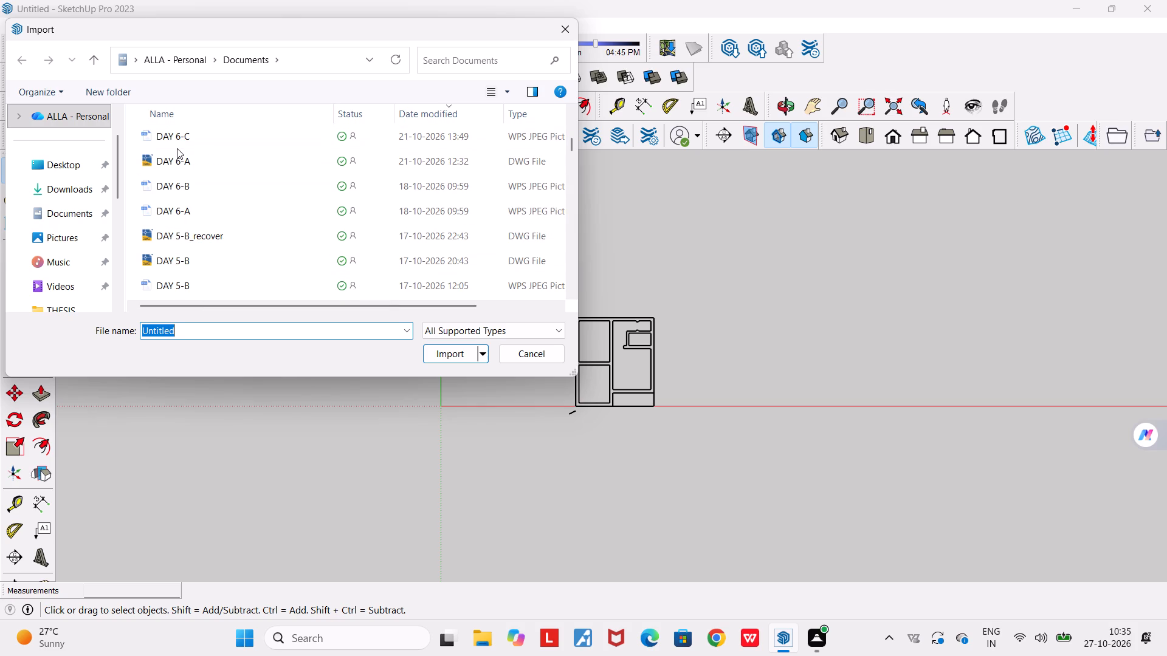
pyautogui.click(181, 166)
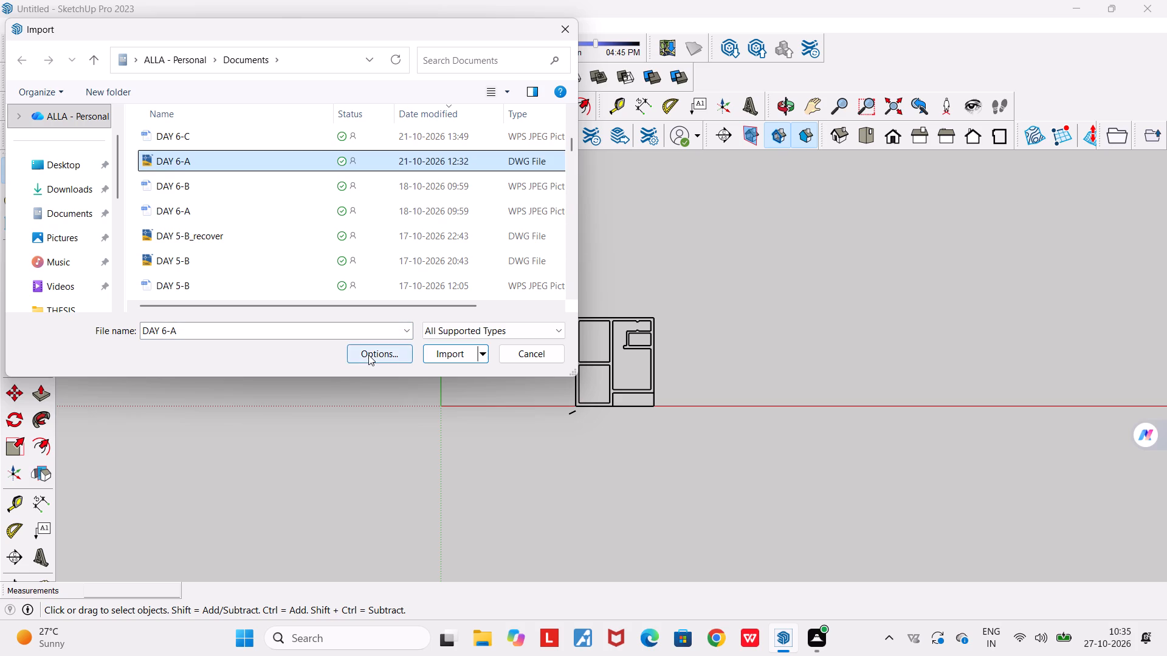
pyautogui.click(368, 355)
pyautogui.click(308, 313)
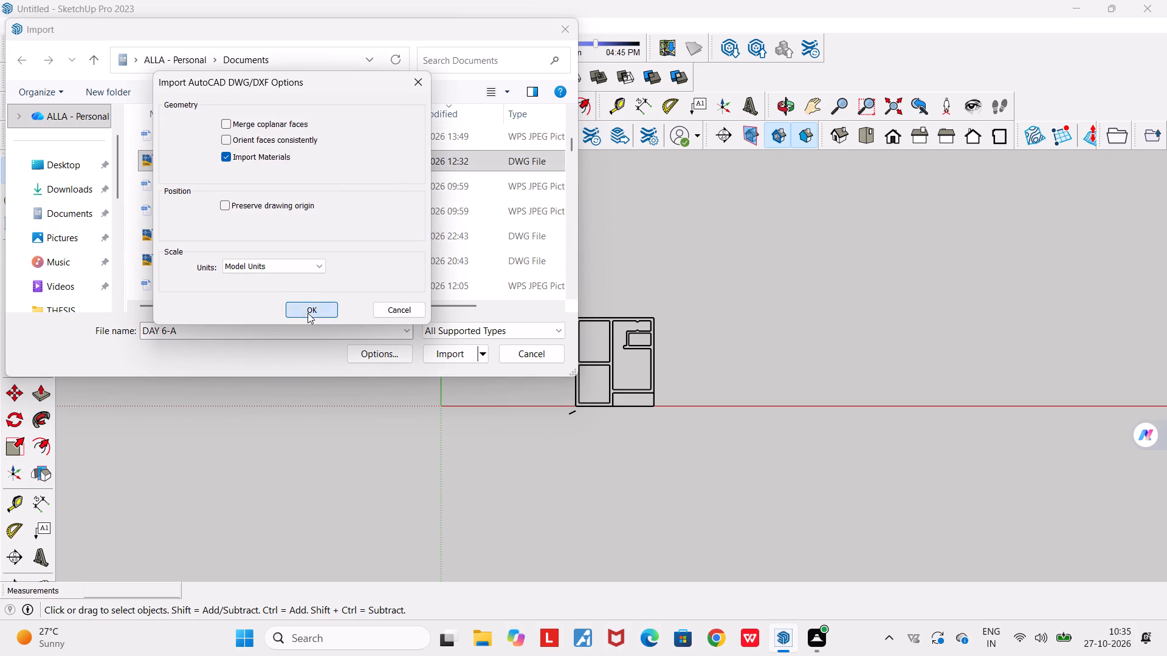
pyautogui.click(453, 356)
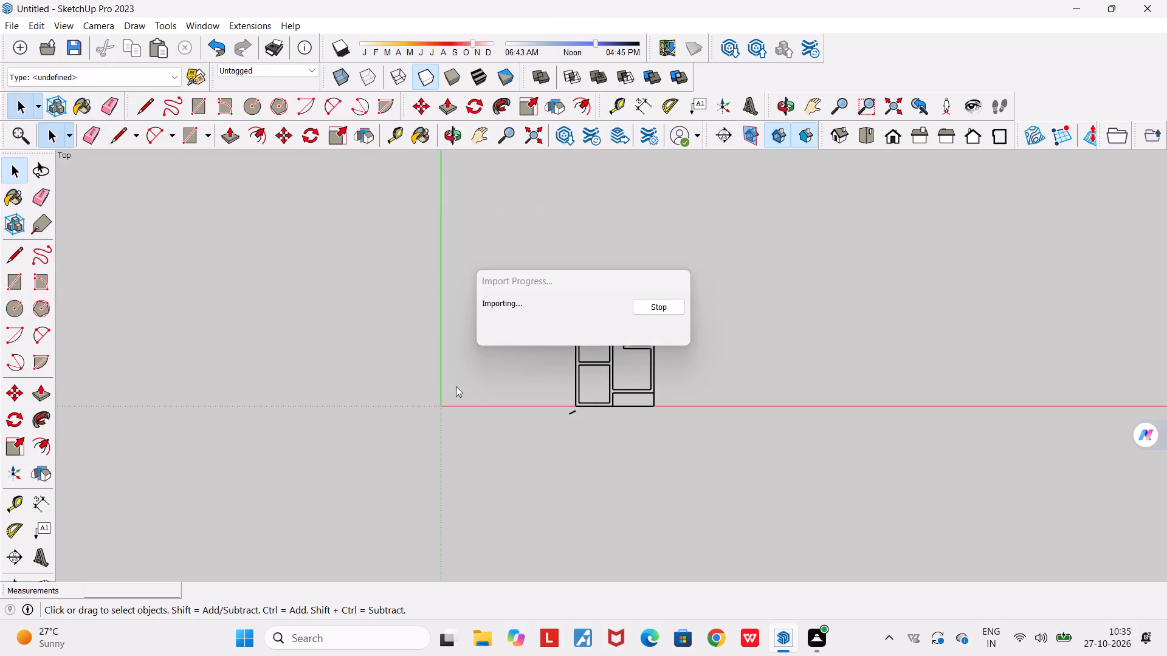
pyautogui.click(651, 428)
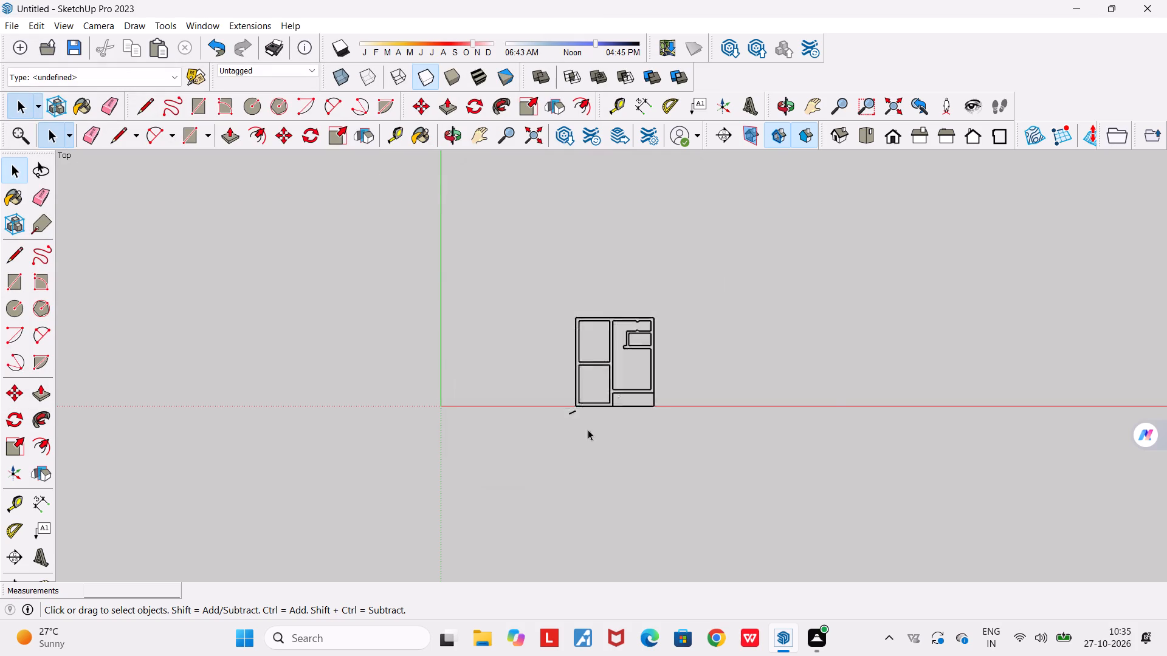
# Move the building with the scale figure about 12.5 m along the red axis, clear of the imported floor plan it overlaps.
pyautogui.scroll(-15, 506, 420)
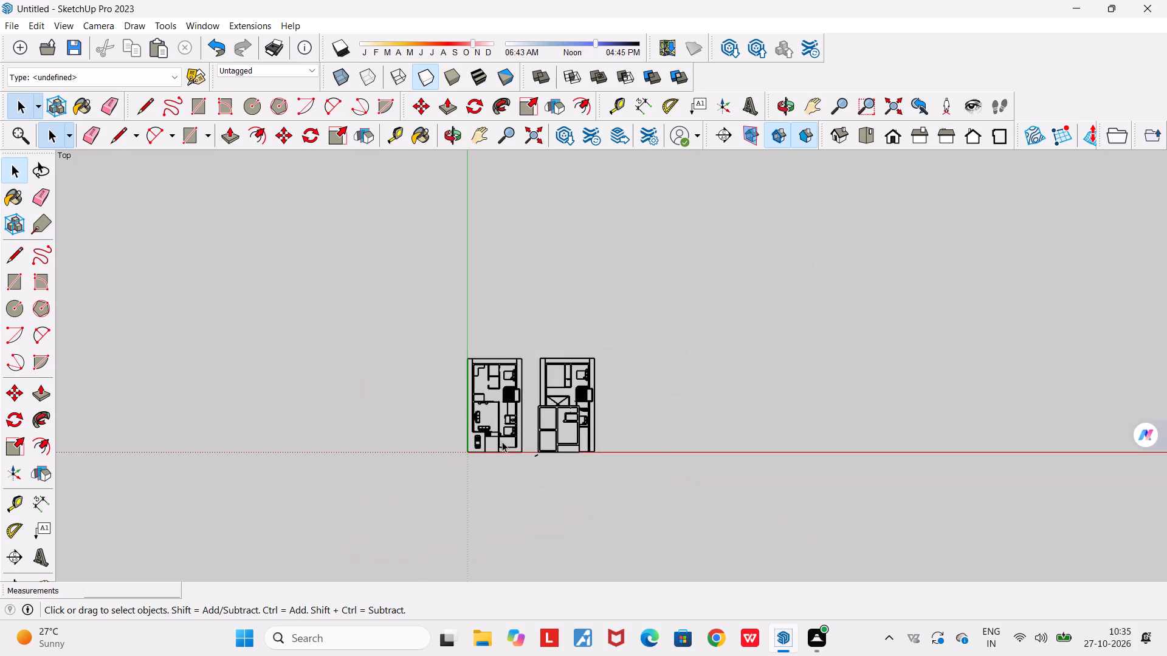
pyautogui.moveTo(493, 434); pyautogui.dragTo(501, 203, button='middle')
pyautogui.moveTo(537, 424); pyautogui.dragTo(471, 380, button='middle')
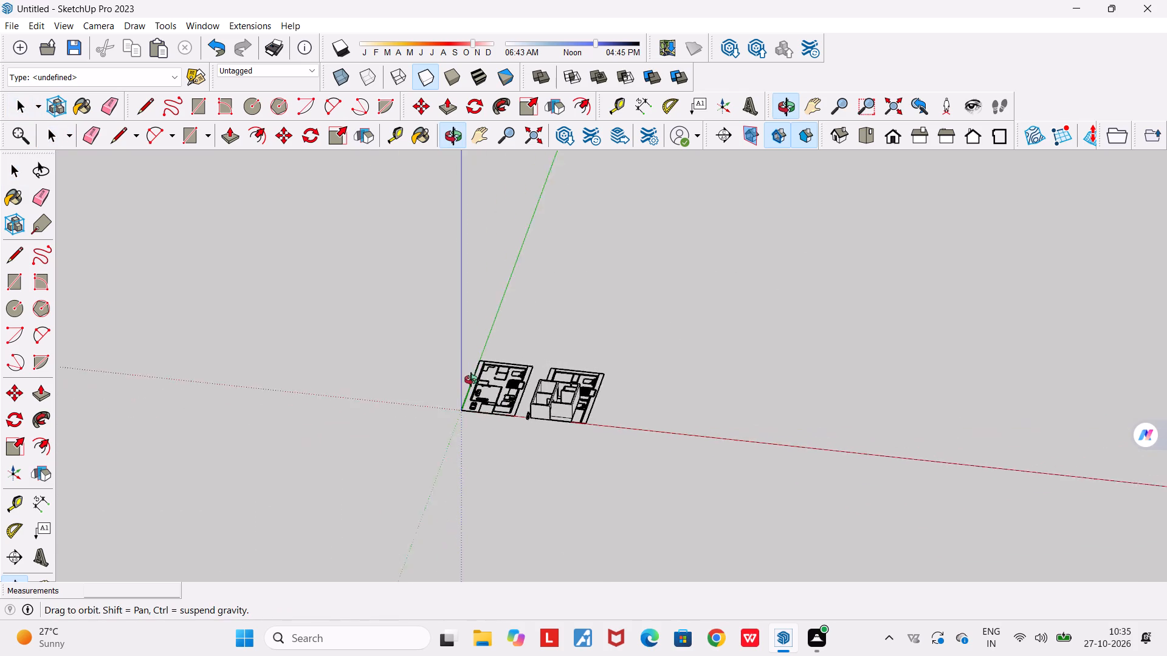
pyautogui.moveTo(471, 380); pyautogui.dragTo(562, 553, button='middle')
pyautogui.scroll(6, 569, 510)
pyautogui.moveTo(460, 244); pyautogui.dragTo(607, 355)
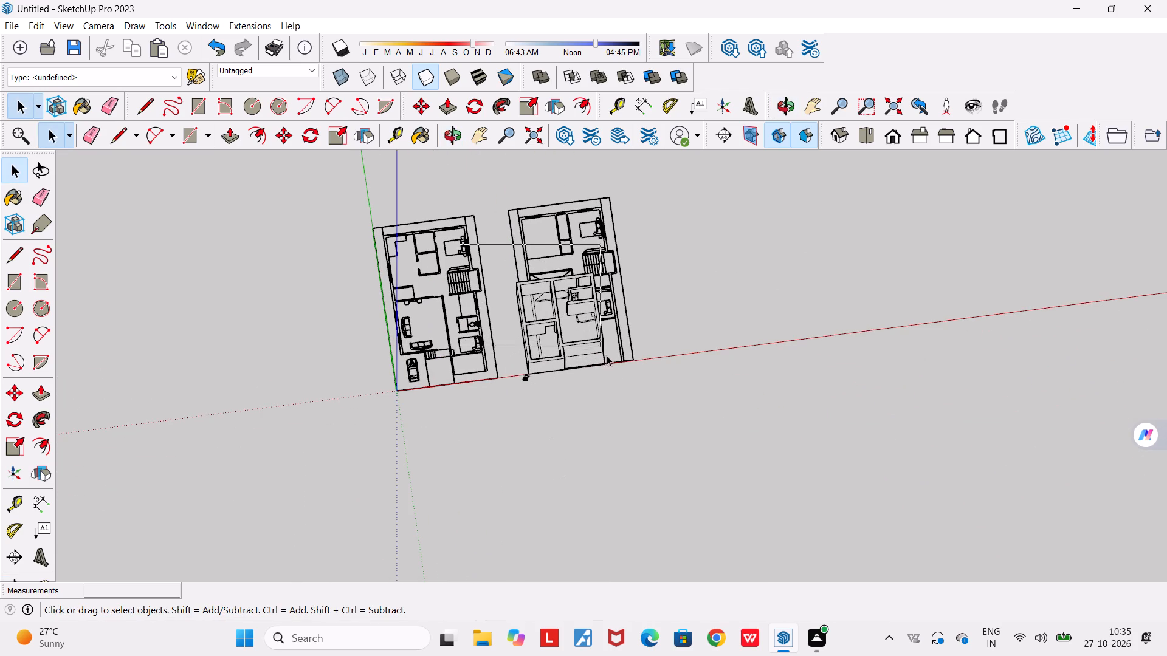
pyautogui.moveTo(607, 355); pyautogui.dragTo(652, 477)
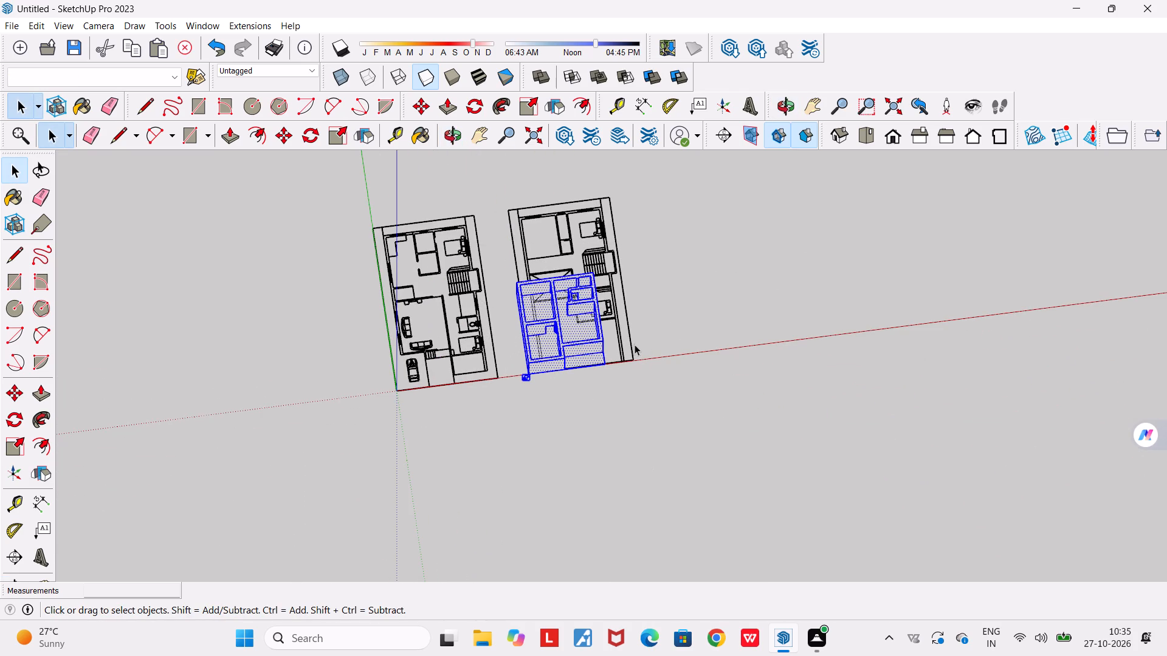
pyautogui.press('m')
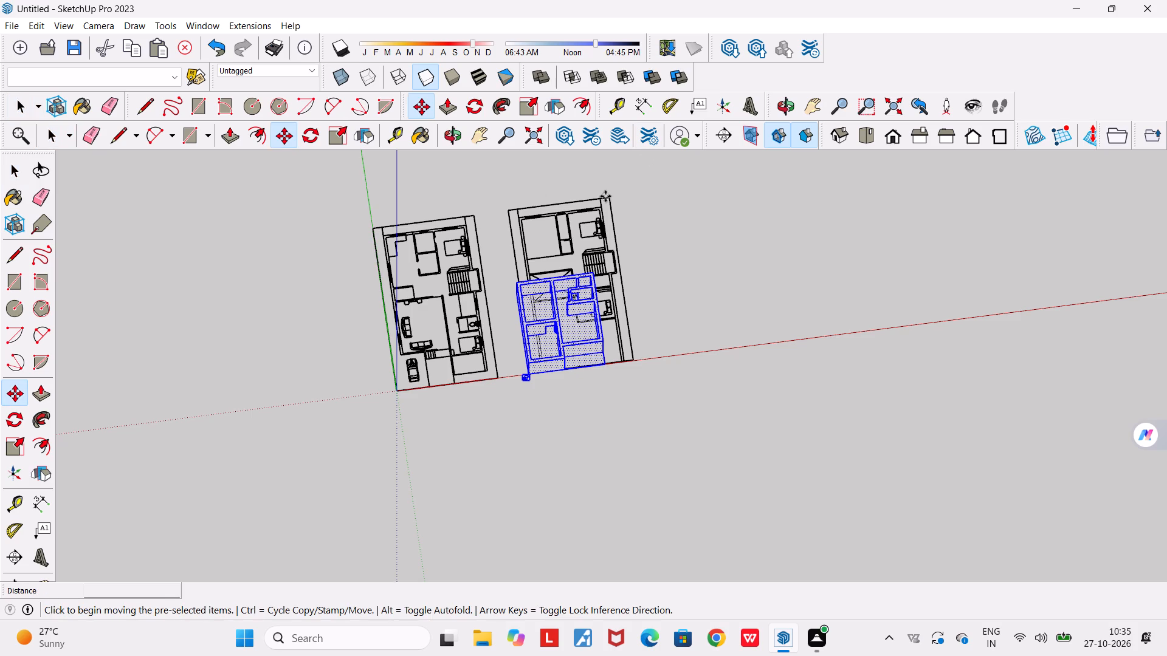
pyautogui.click(599, 341)
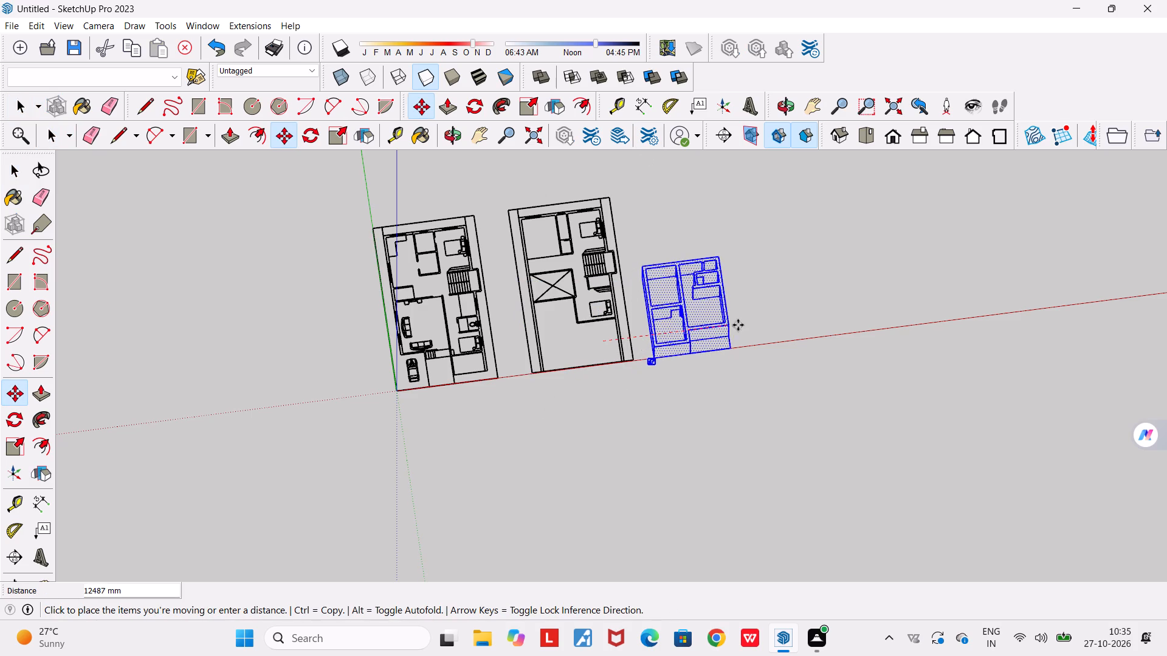
pyautogui.click(746, 323)
# Check the two imported floor plans beside the moved building from different angles and in the standard Top view.
pyautogui.scroll(1, 729, 398)
pyautogui.moveTo(711, 389); pyautogui.dragTo(549, 248, button='middle')
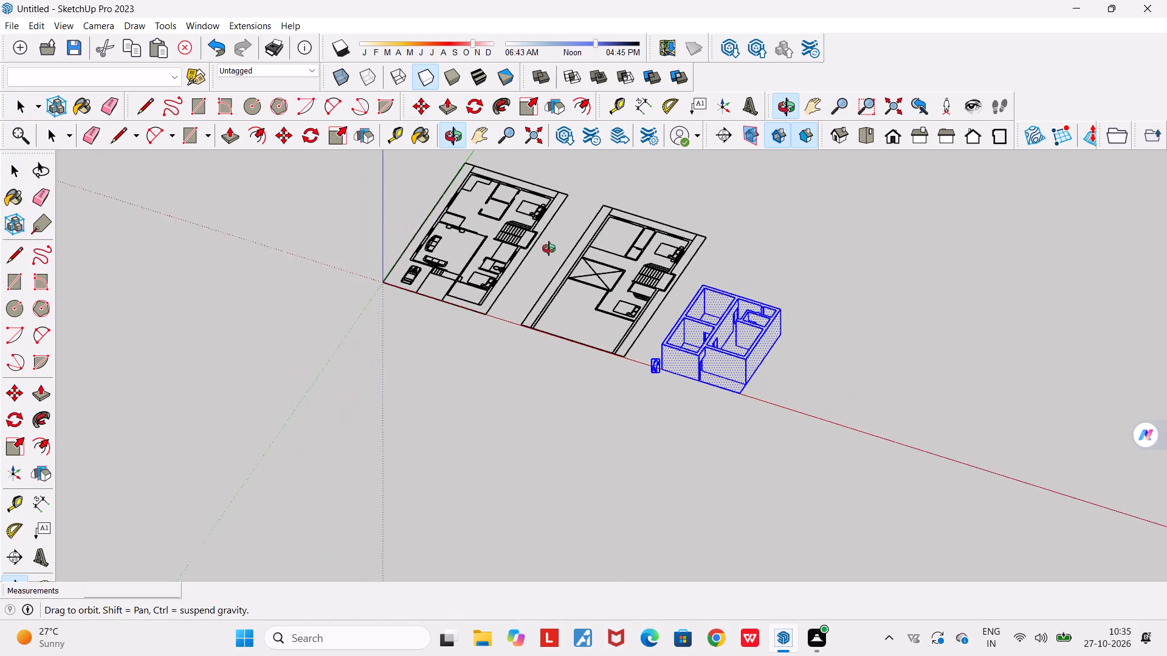
pyautogui.moveTo(549, 248); pyautogui.dragTo(703, 409, button='middle')
pyautogui.scroll(5, 398, 231)
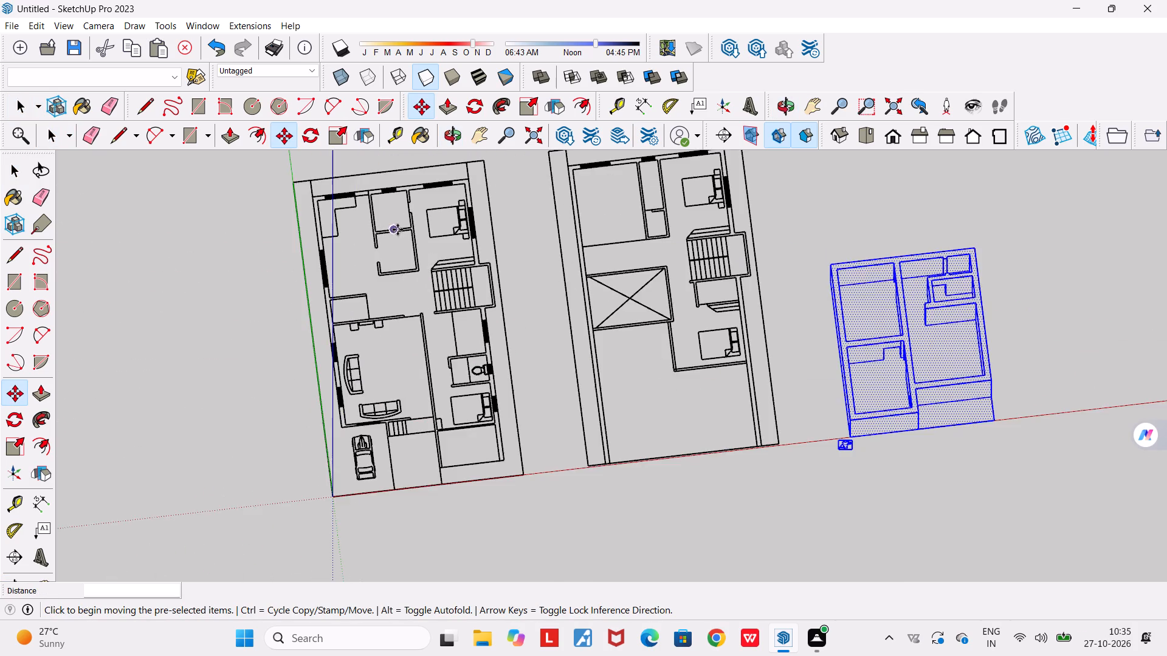
pyautogui.moveTo(469, 368); pyautogui.dragTo(391, 369, button='middle')
pyautogui.click(866, 128)
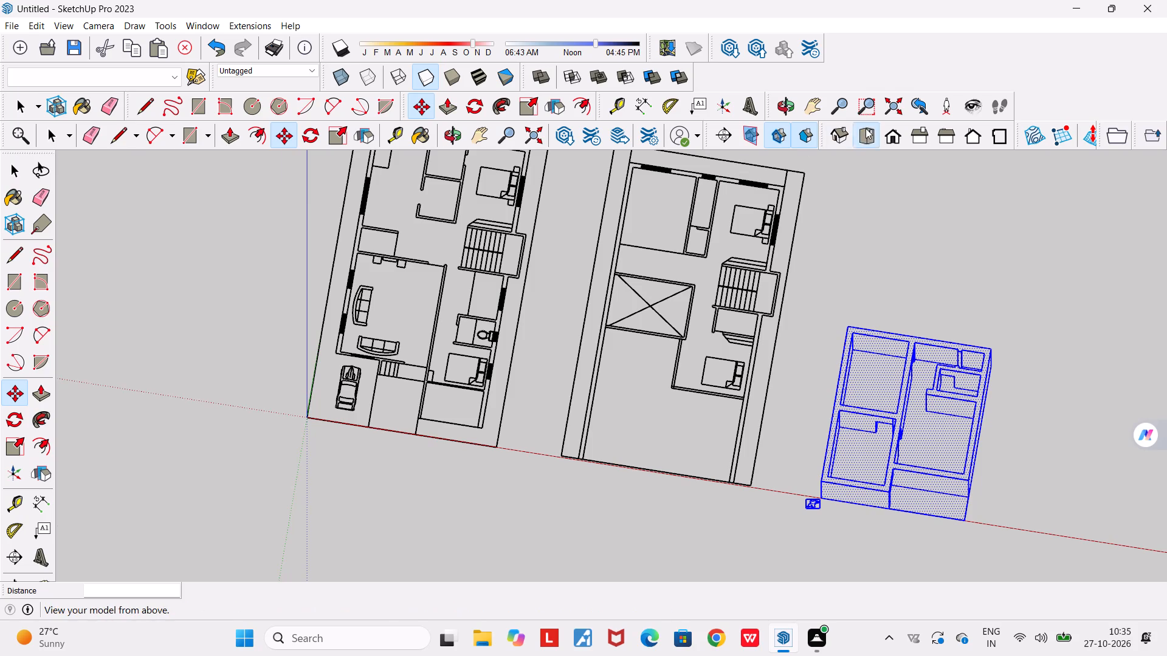
# Examine the two imported DAY 6-A floor plans, including the front entrance area and the rear rooms of the first plan.
pyautogui.scroll(4, 320, 325)
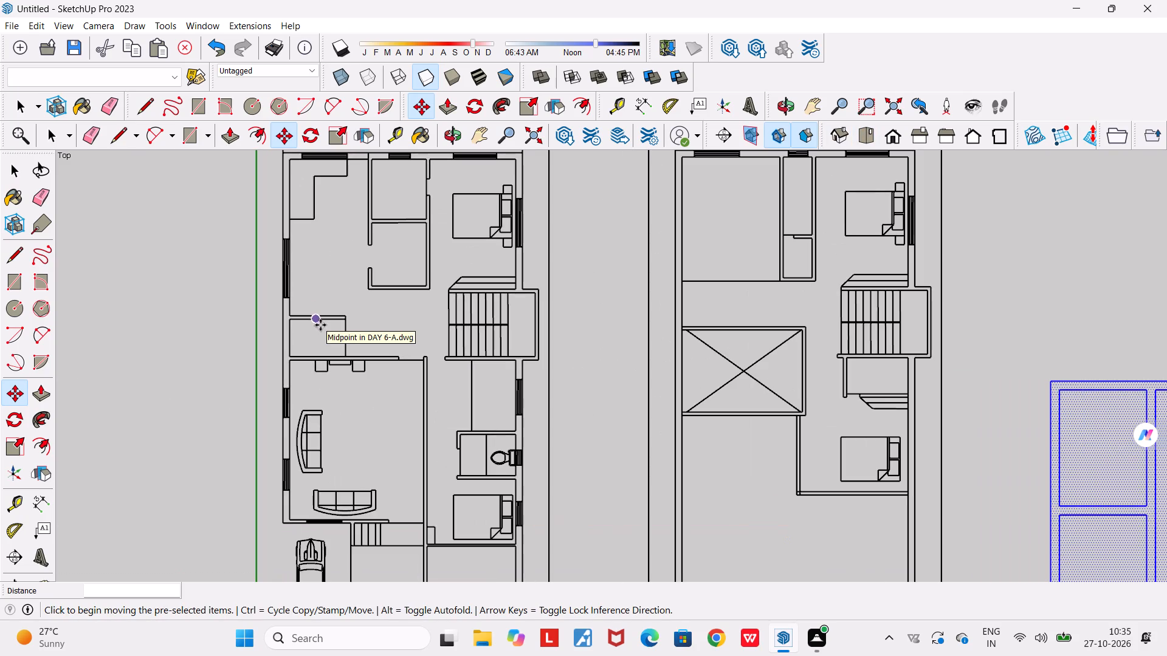
pyautogui.scroll(-3, 320, 325)
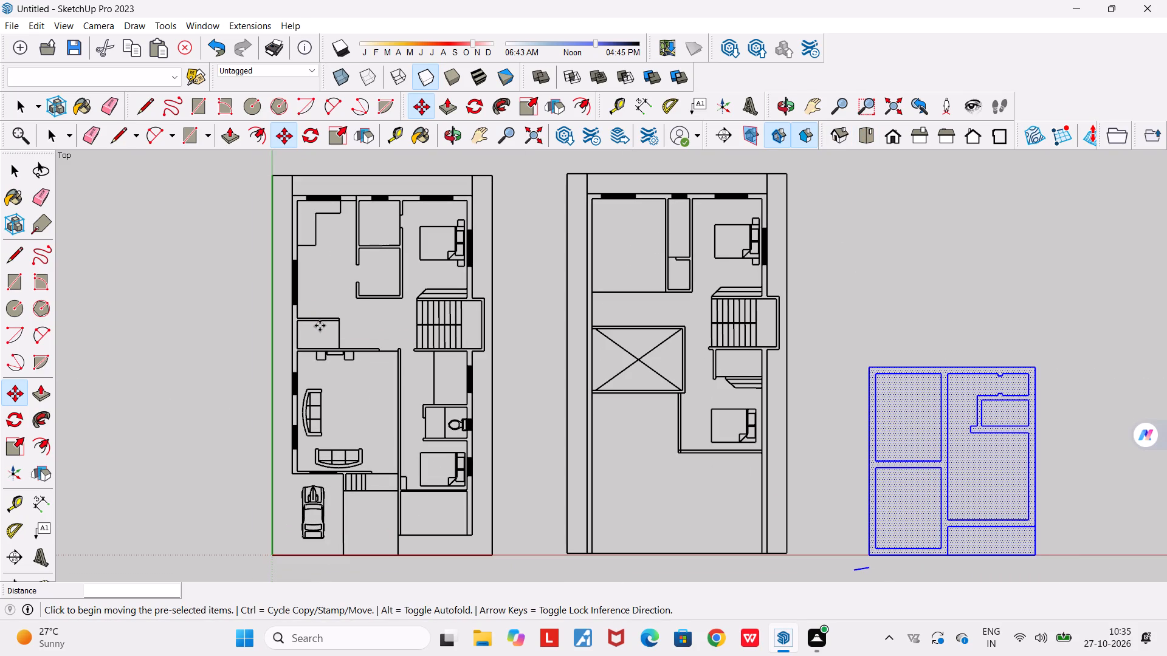
pyautogui.scroll(-3, 317, 327)
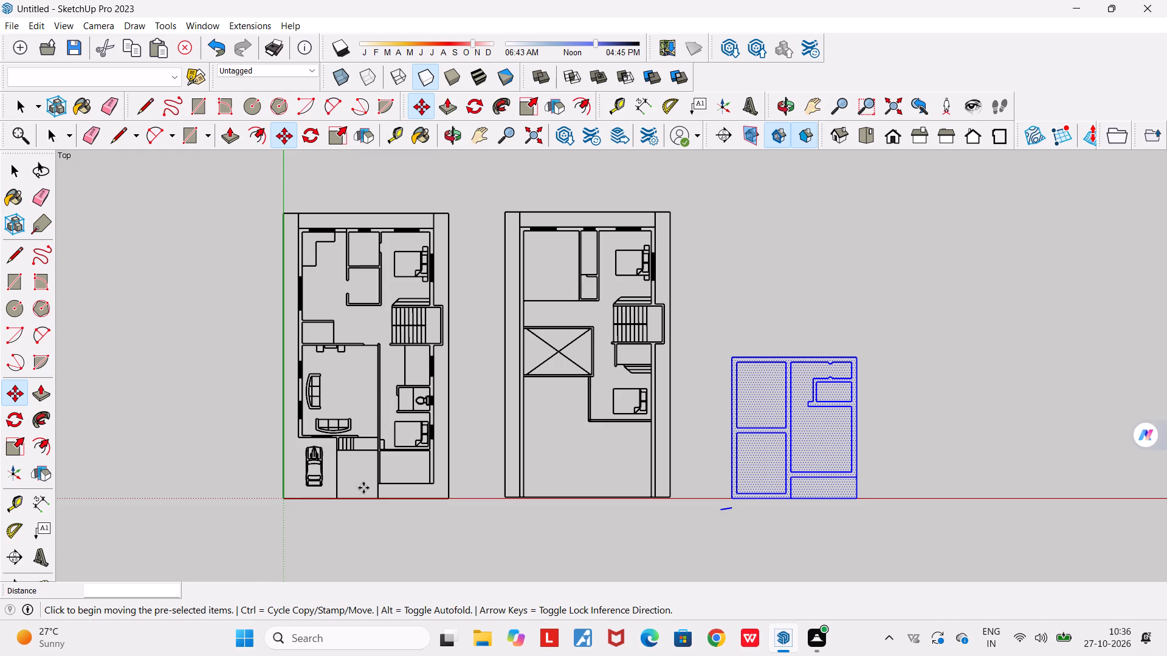
pyautogui.scroll(11, 362, 482)
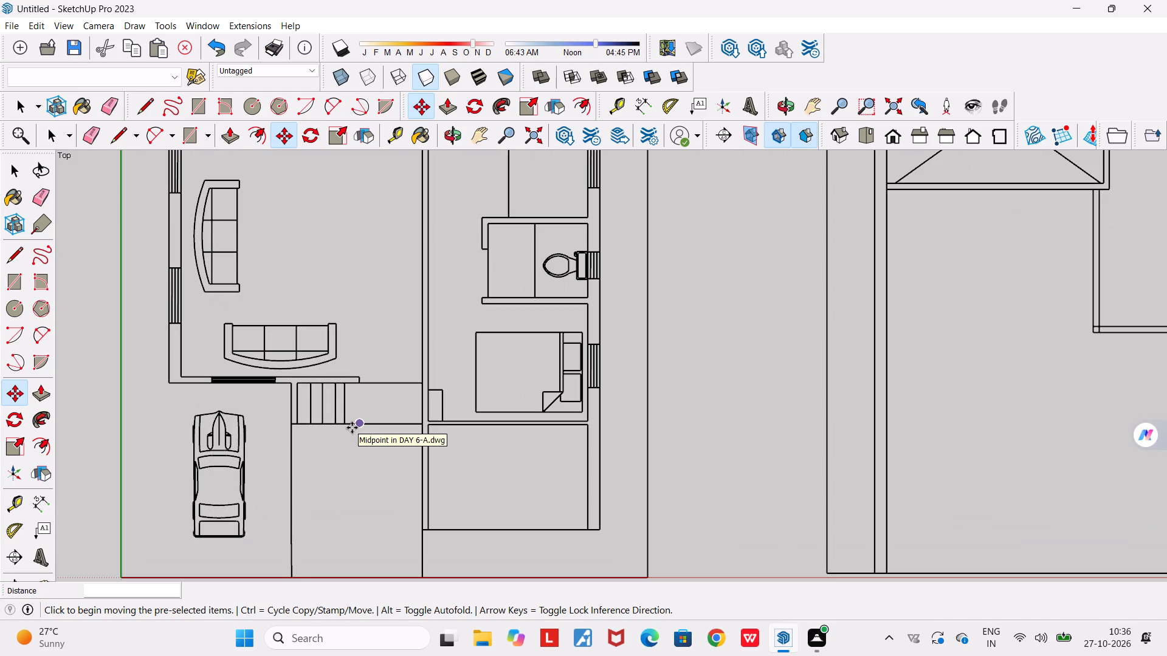
pyautogui.scroll(-11, 352, 428)
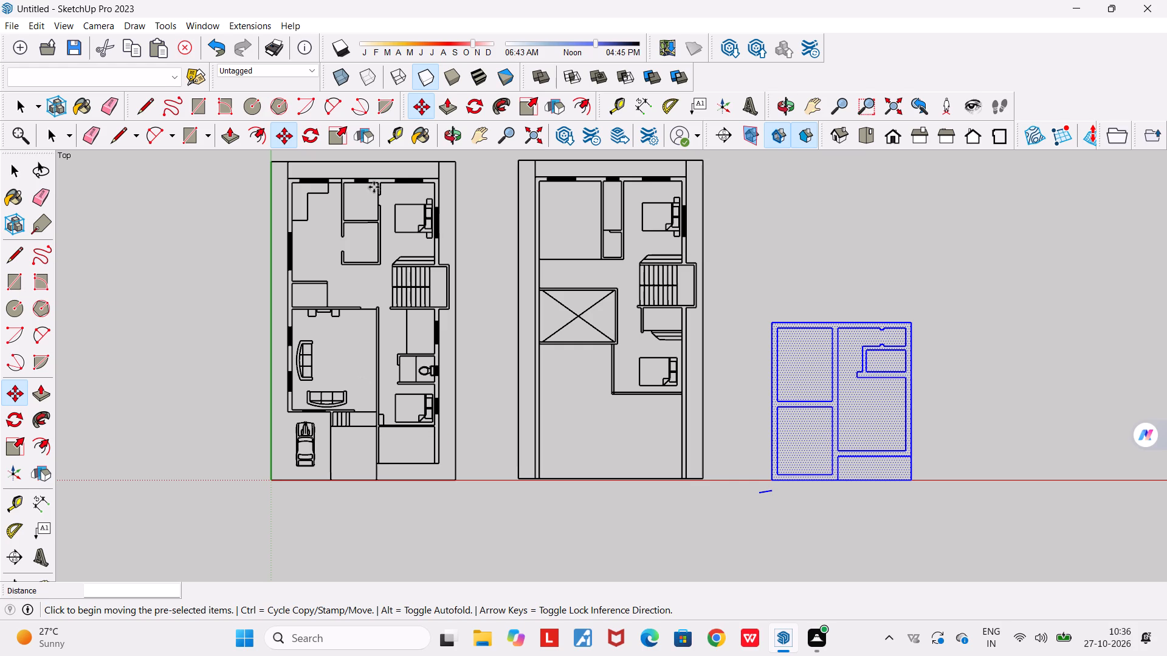
pyautogui.scroll(5, 363, 157)
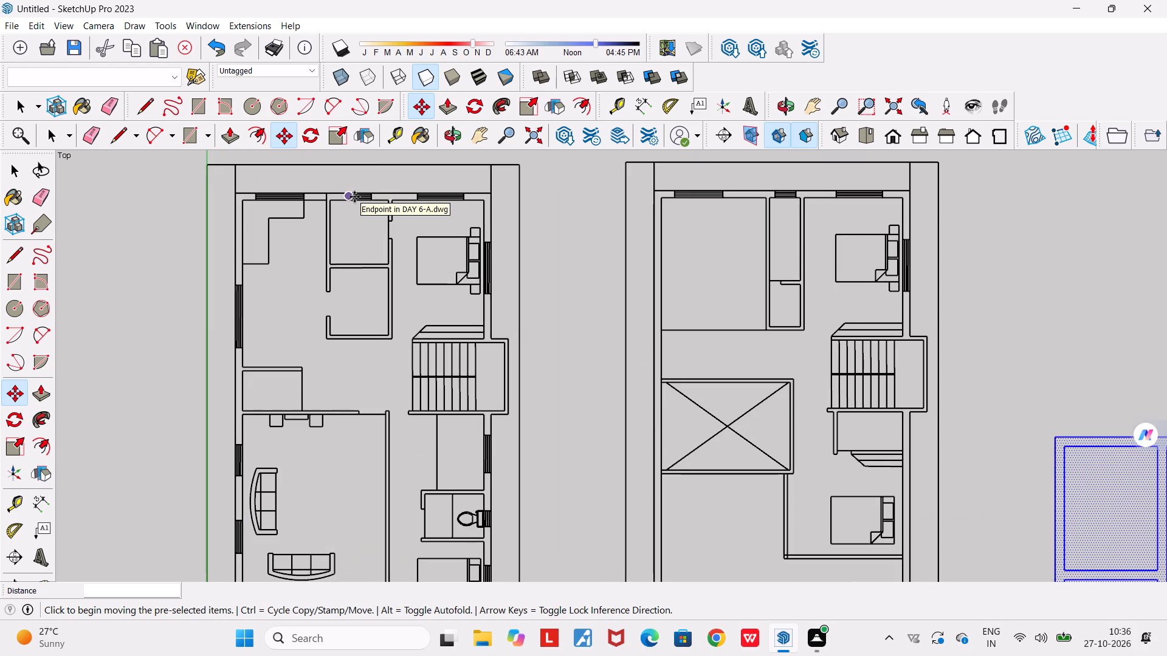
# Draw a rectangle about 8230 mm long over the rear margin strip of the first plan, between its two side strips.
pyautogui.click(202, 135)
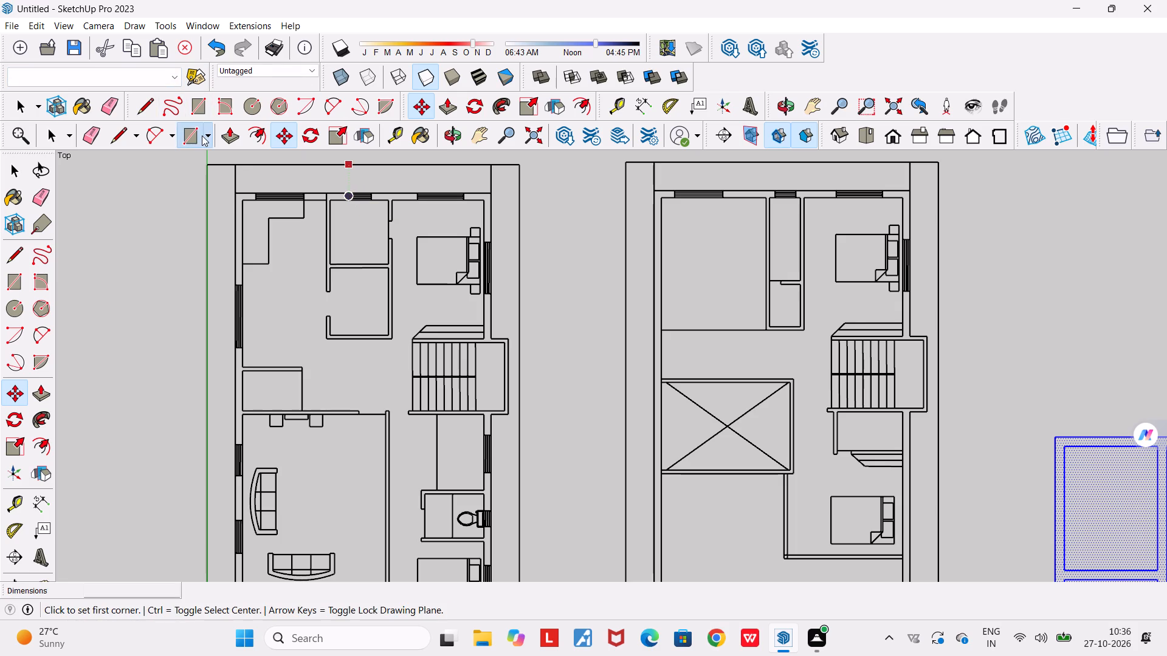
pyautogui.scroll(5, 242, 176)
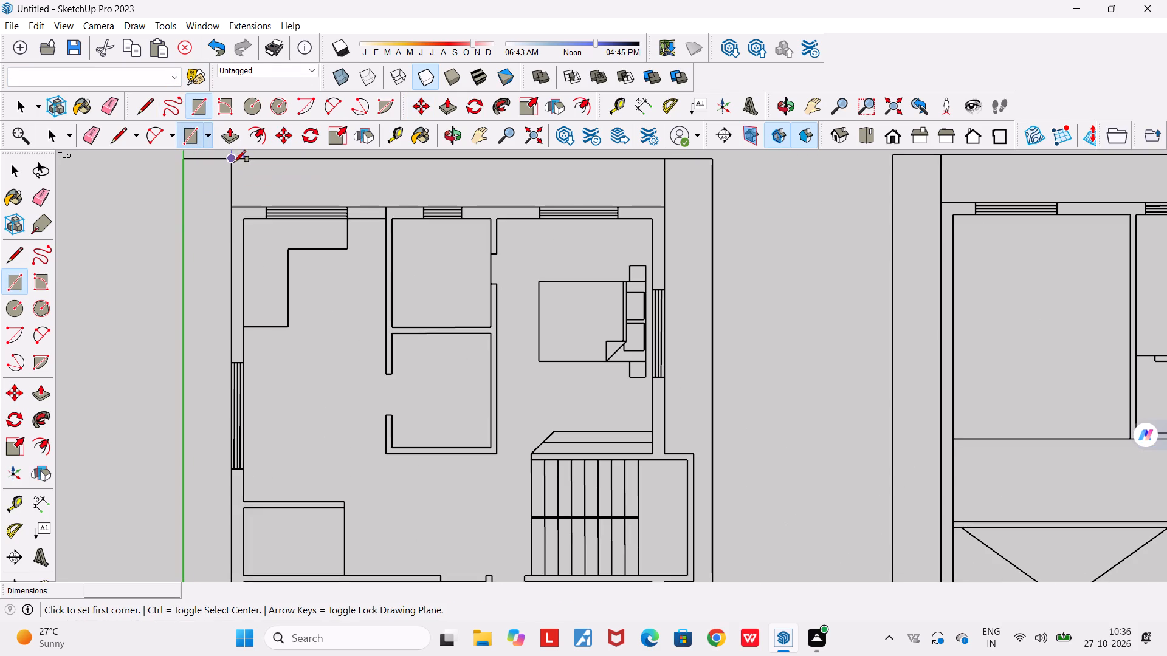
pyautogui.click(234, 158)
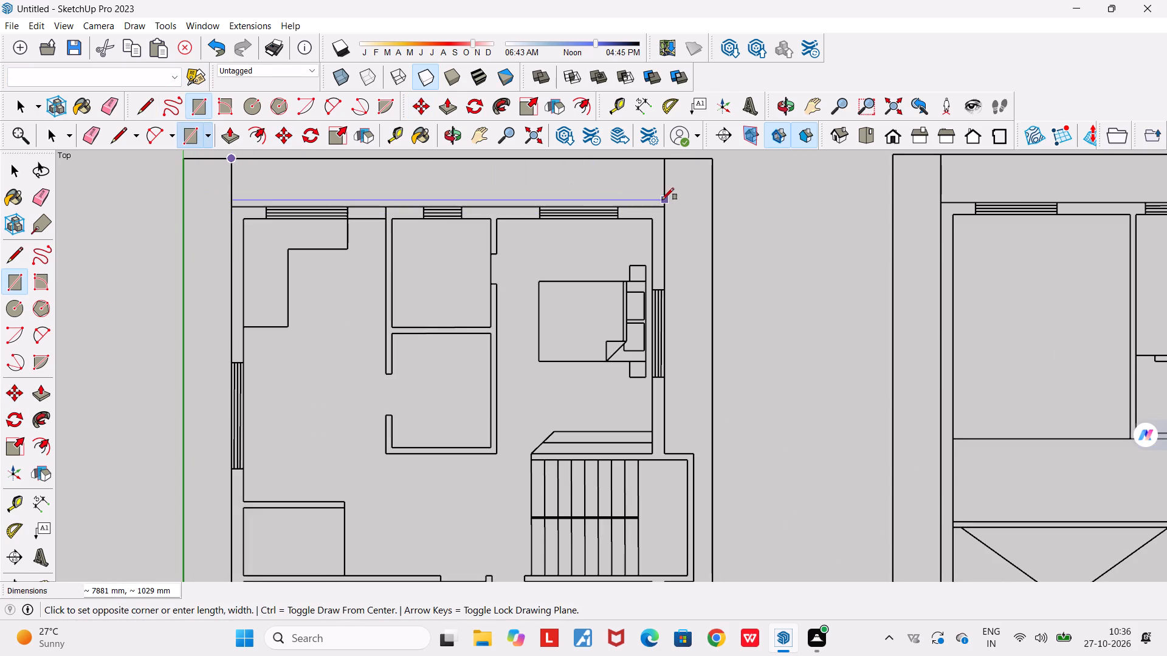
pyautogui.click(666, 206)
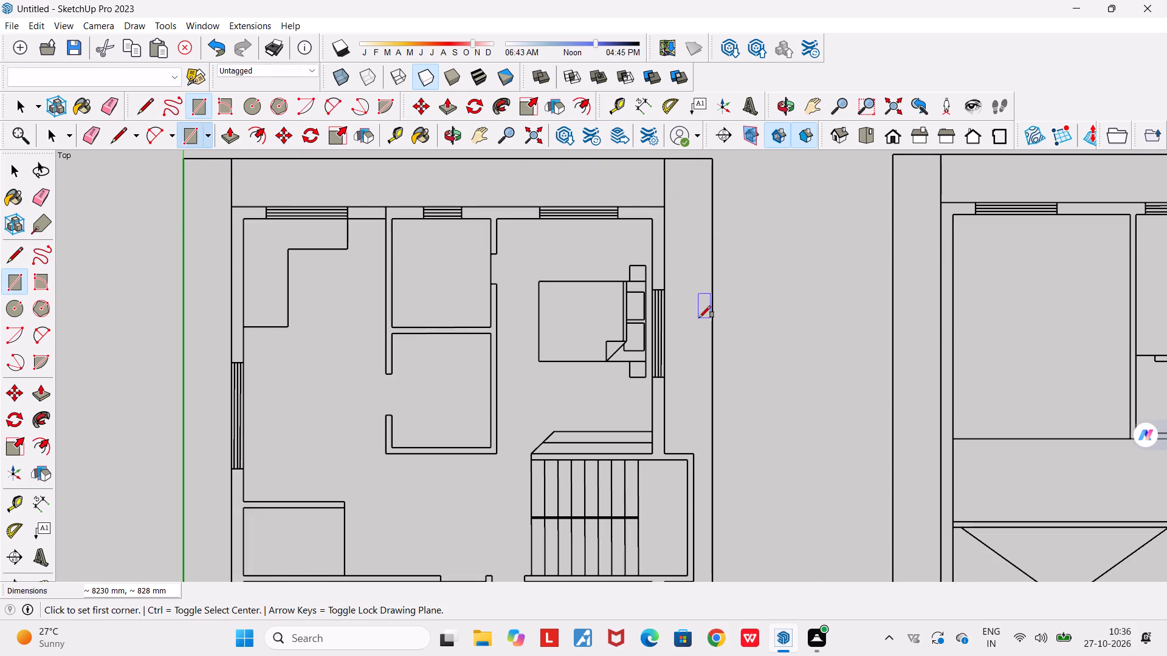
# Draw a rectangle about 5612 mm by 914 mm over the staircase-side margin, from the rear boundary to the staircase projection.
pyautogui.scroll(-6, 323, 254)
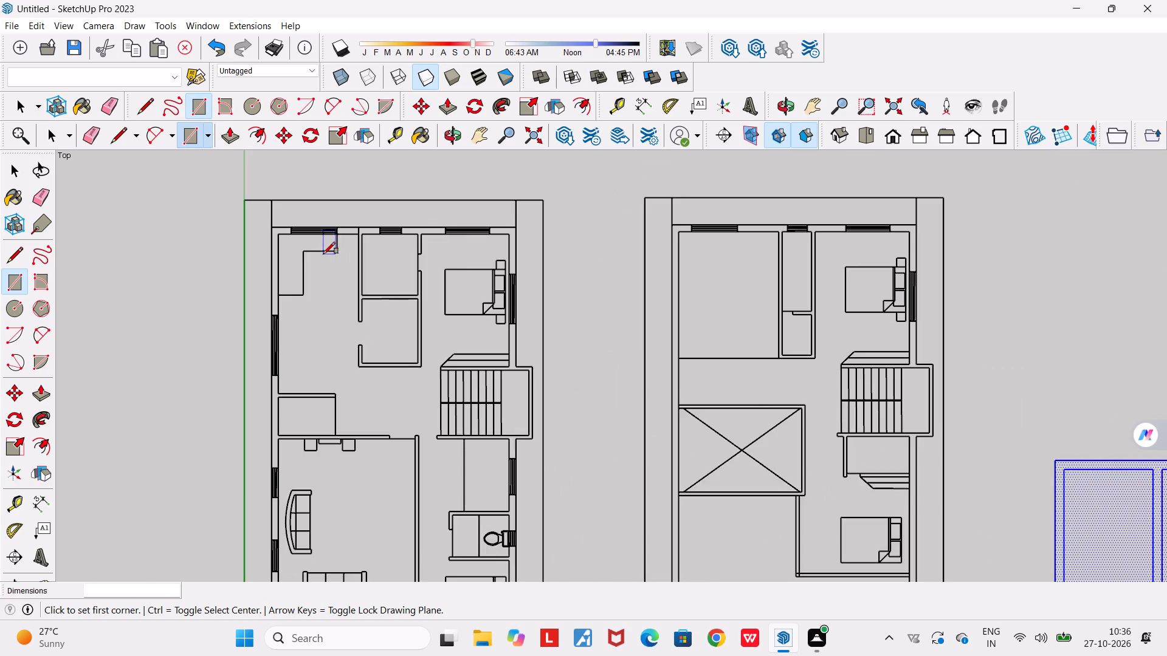
pyautogui.scroll(-6, 323, 254)
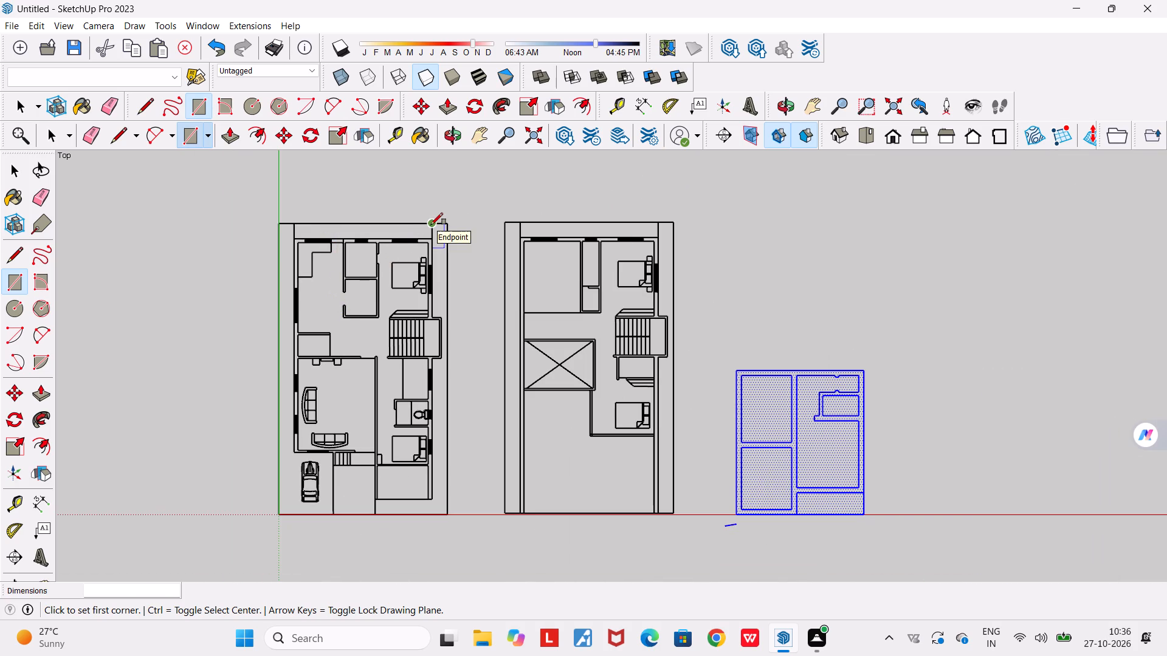
pyautogui.scroll(4, 431, 225)
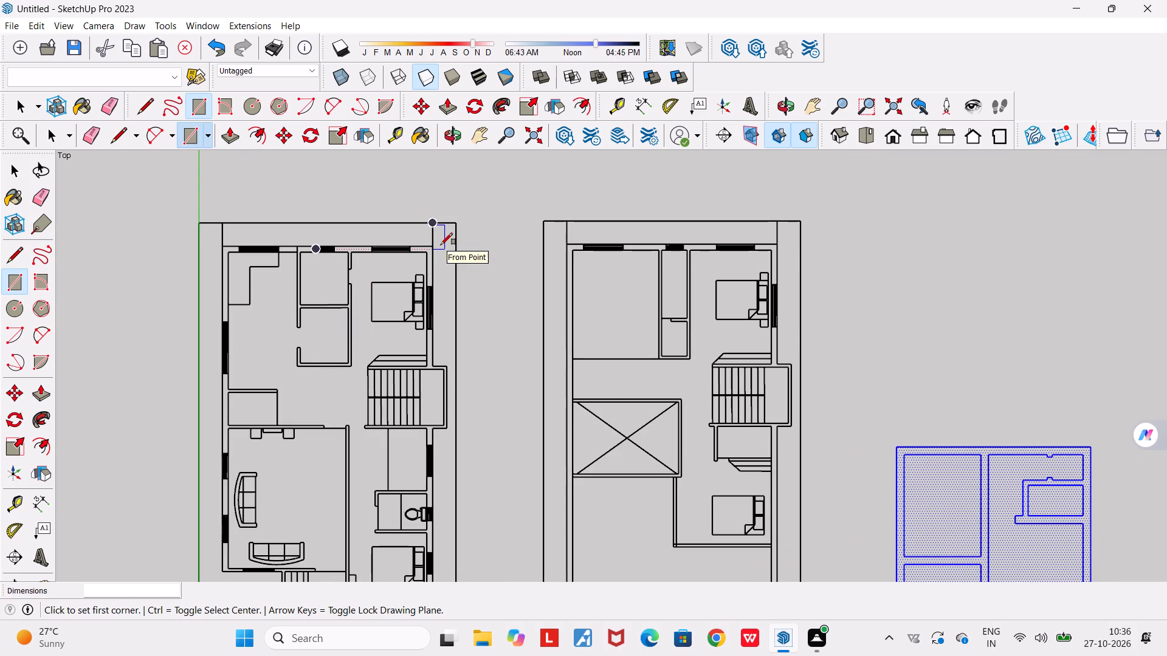
pyautogui.click(435, 220)
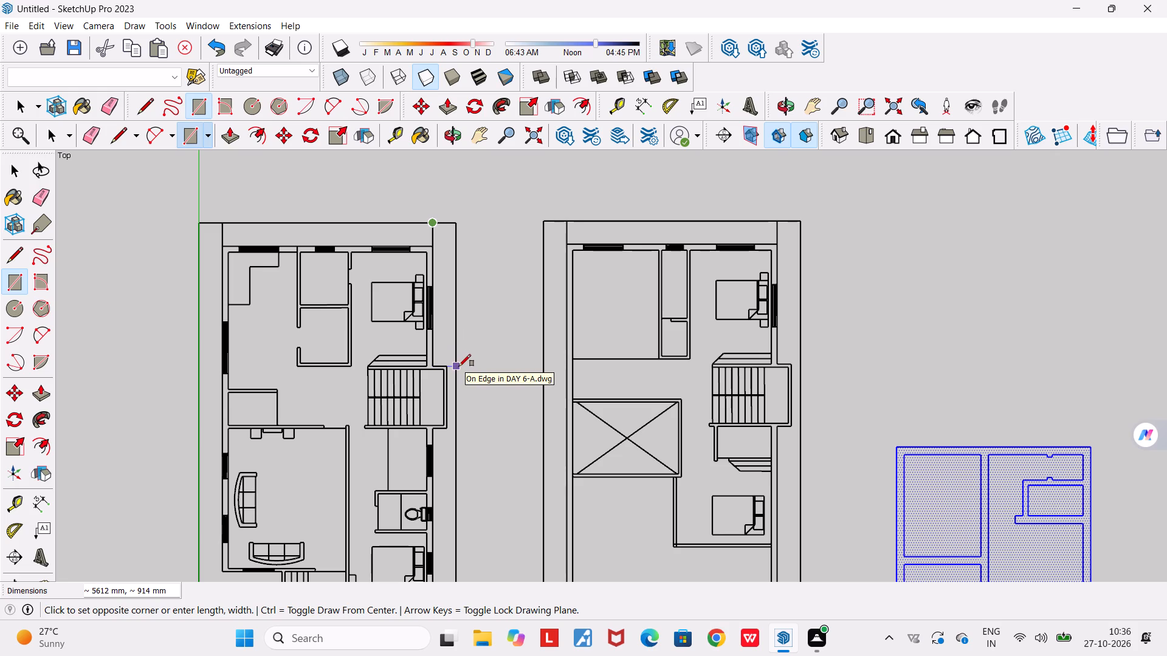
pyautogui.click(459, 366)
# Change the face style to Shaded.
pyautogui.moveTo(437, 357); pyautogui.dragTo(438, 321, button='middle')
pyautogui.scroll(-3, 438, 321)
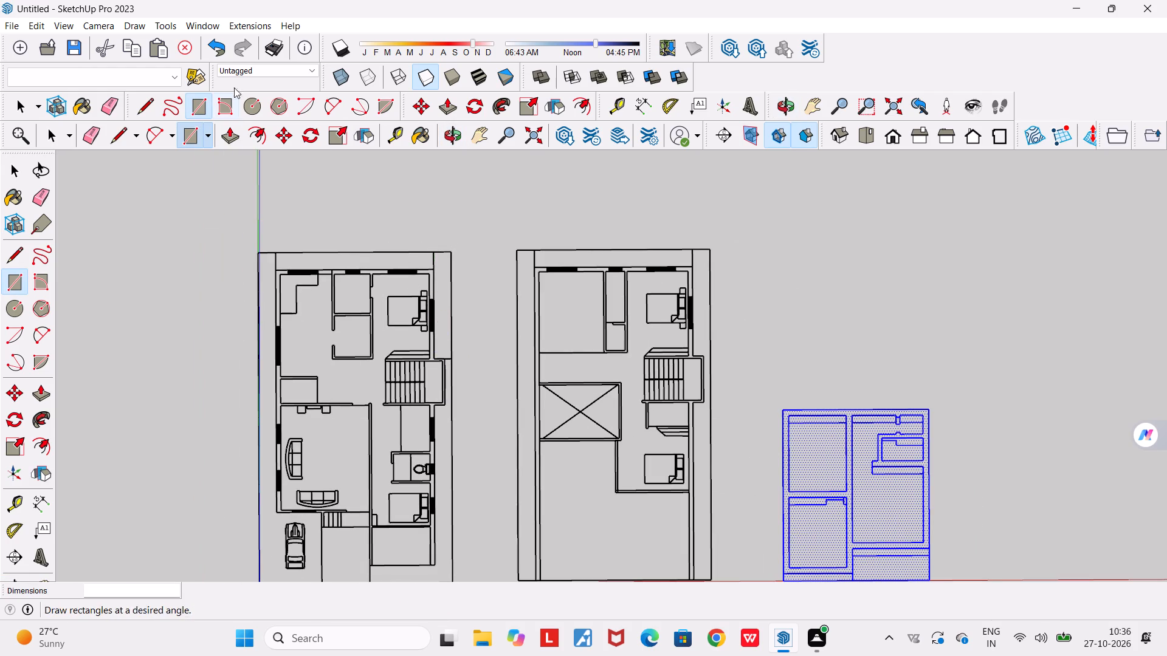
pyautogui.click(69, 32)
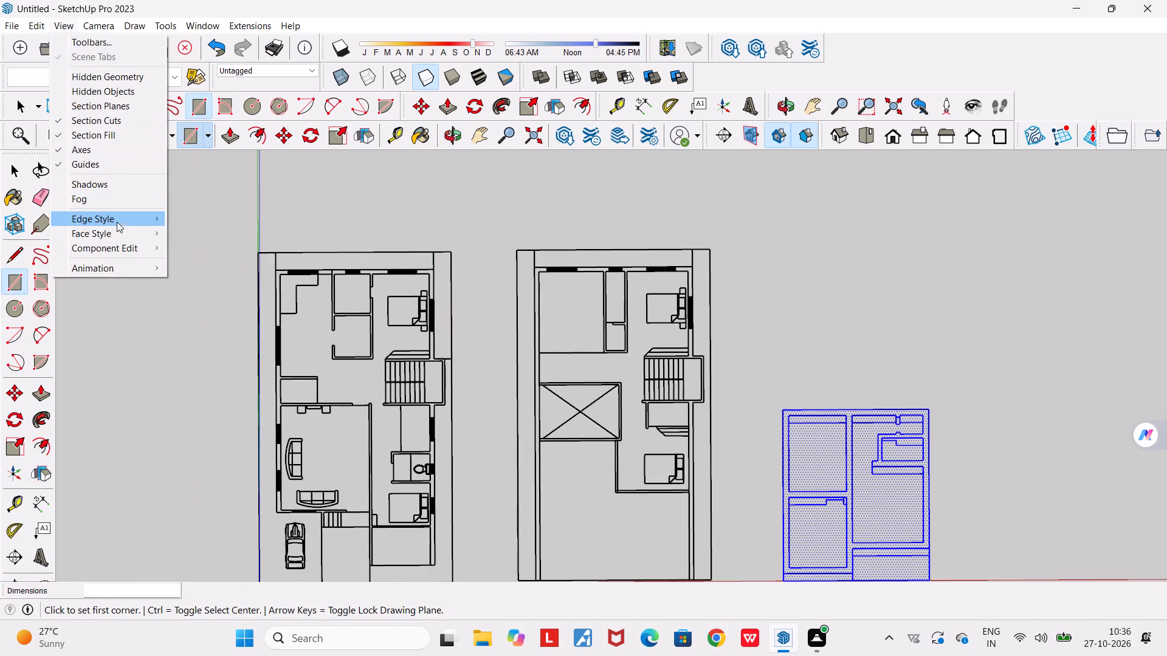
pyautogui.click(115, 232)
pyautogui.click(210, 284)
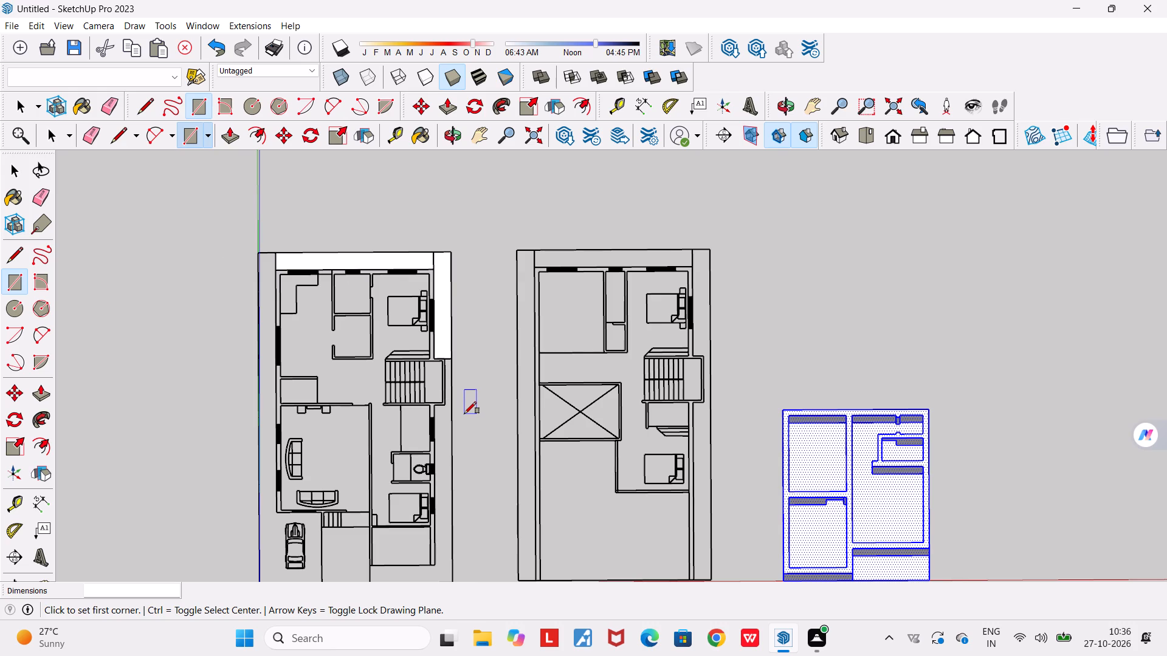
# Draw a rectangle about 2412 mm by 359 mm in the narrow margin between the staircase projection and the plot boundary.
pyautogui.scroll(8, 444, 453)
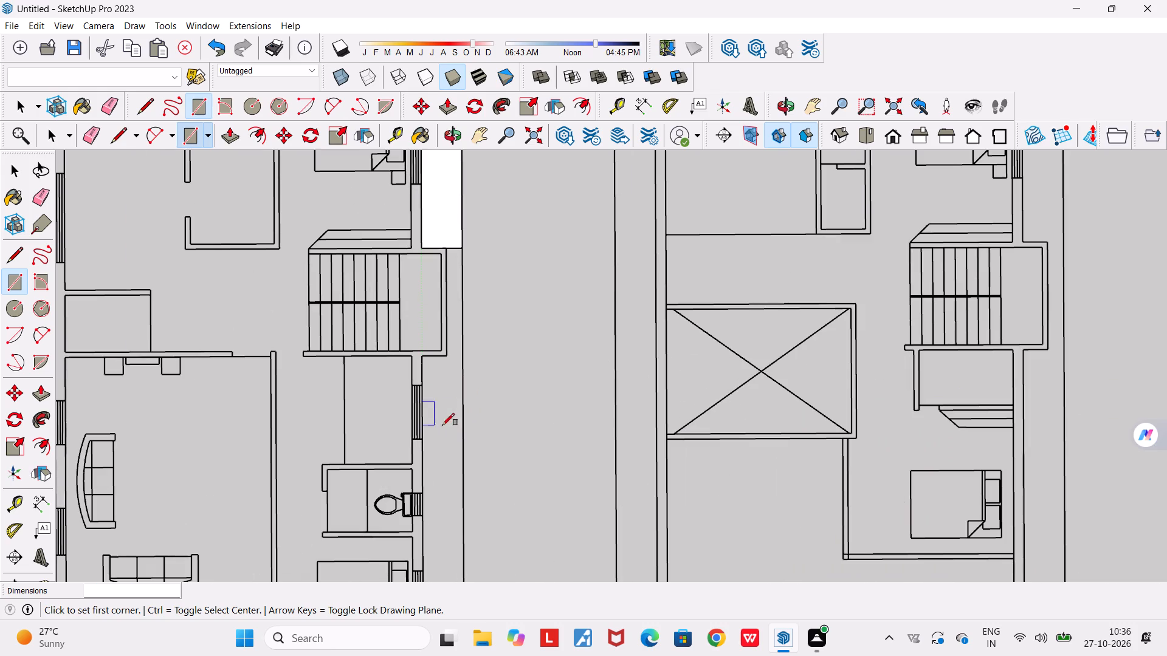
pyautogui.click(444, 249)
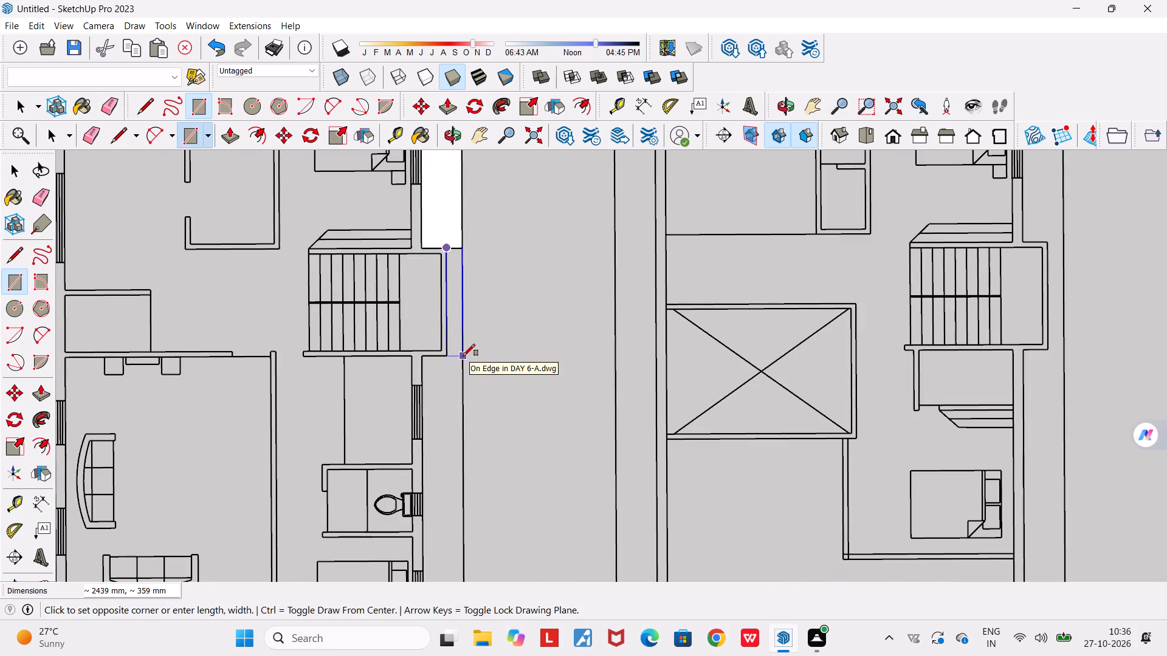
pyautogui.click(464, 355)
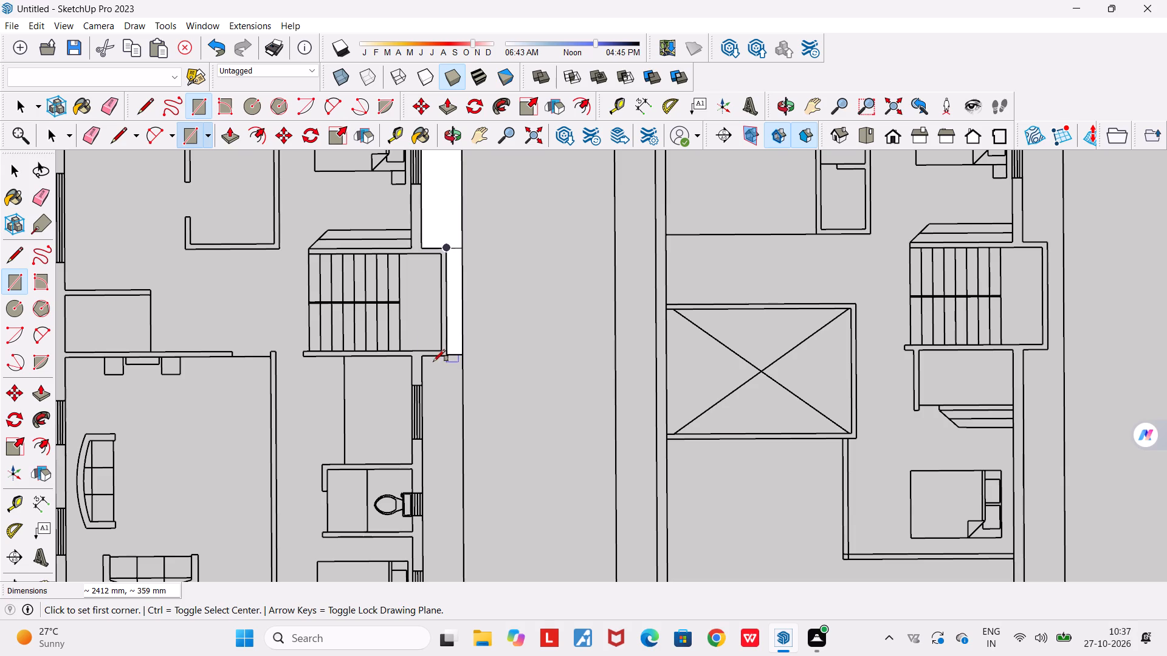
# Draw a rectangle about 914 mm by 9331 mm over the staircase-side margin, from the staircase projection to the front boundary.
pyautogui.click(425, 356)
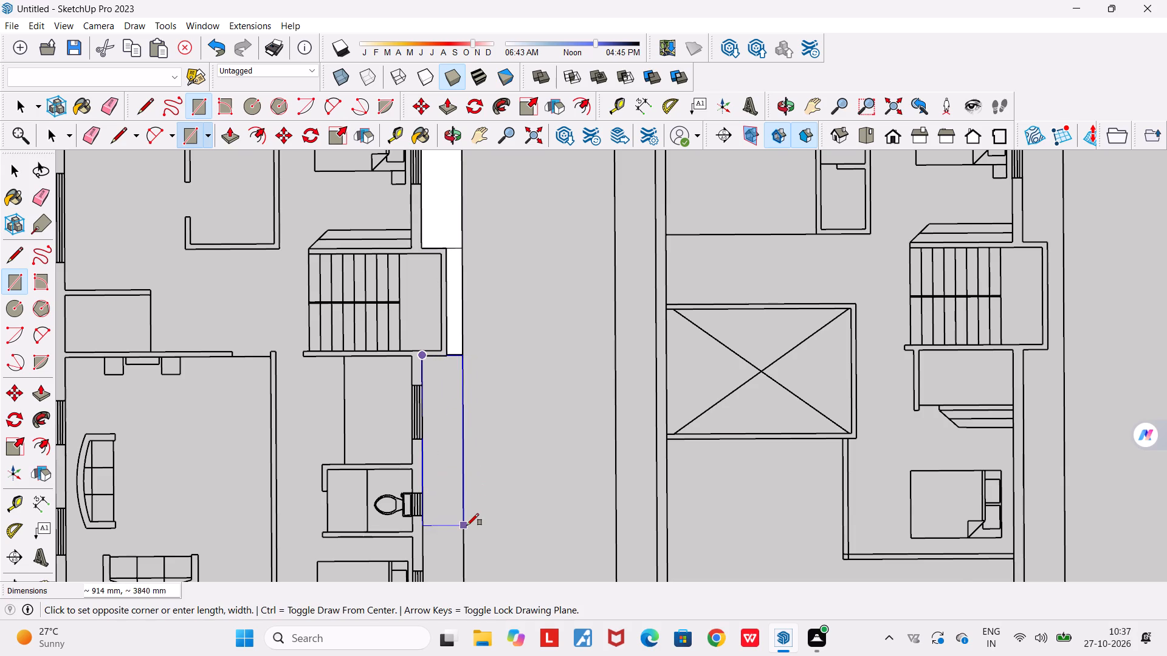
pyautogui.scroll(-20, 467, 525)
pyautogui.scroll(-1, 467, 525)
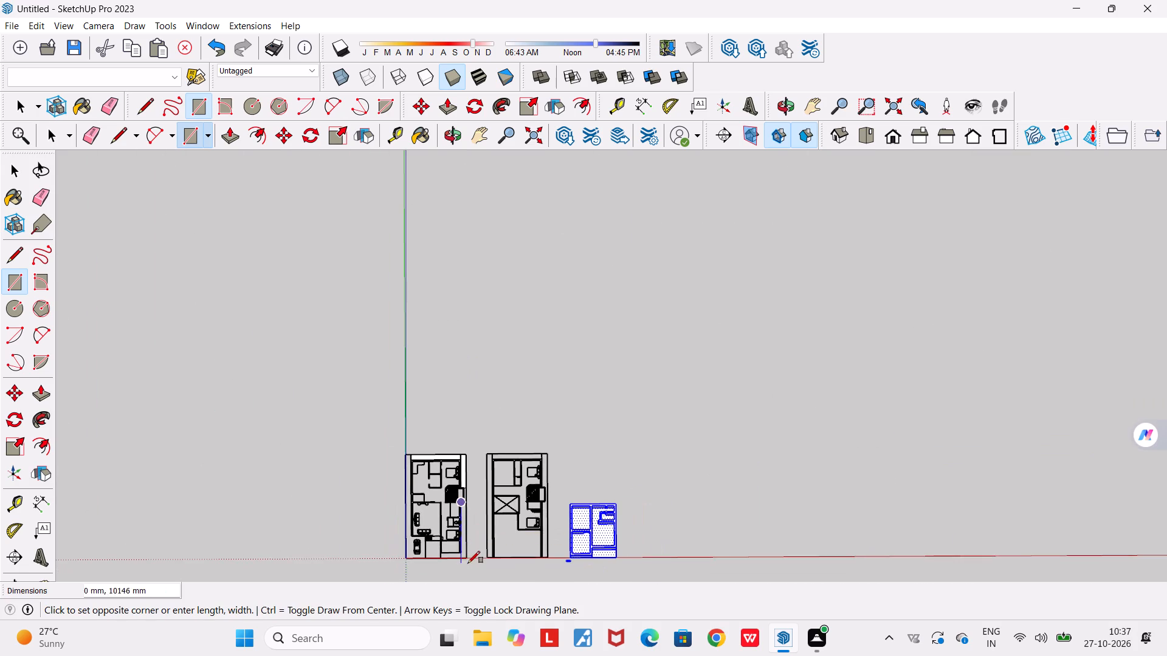
pyautogui.scroll(7, 468, 563)
pyautogui.scroll(14, 468, 556)
pyautogui.click(454, 553)
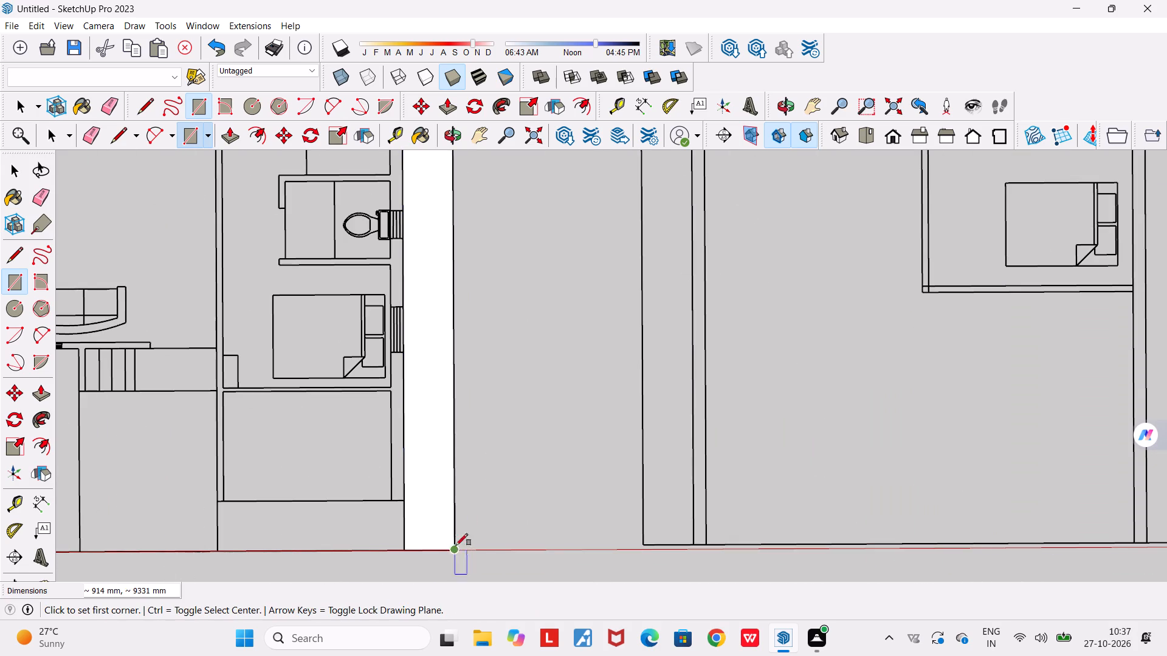
# Draw a thin rectangle filling the gap between the narrow staircase strip and the long front part of the side margin.
pyautogui.scroll(-6, 460, 496)
pyautogui.scroll(16, 461, 242)
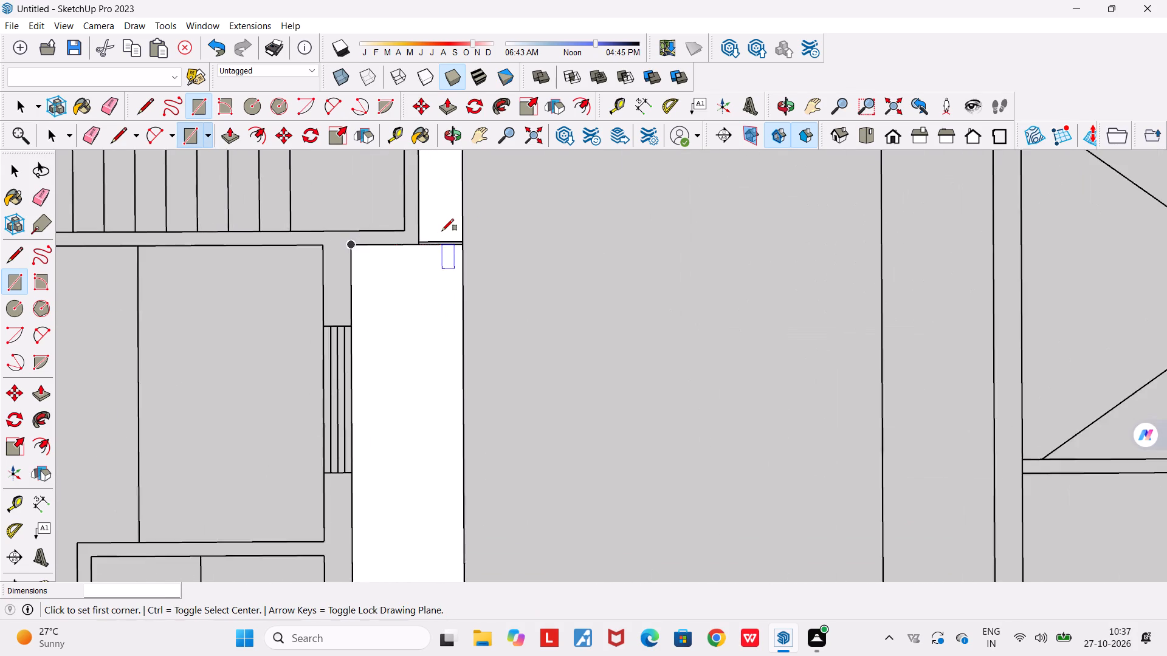
pyautogui.scroll(10, 442, 231)
pyautogui.click(376, 238)
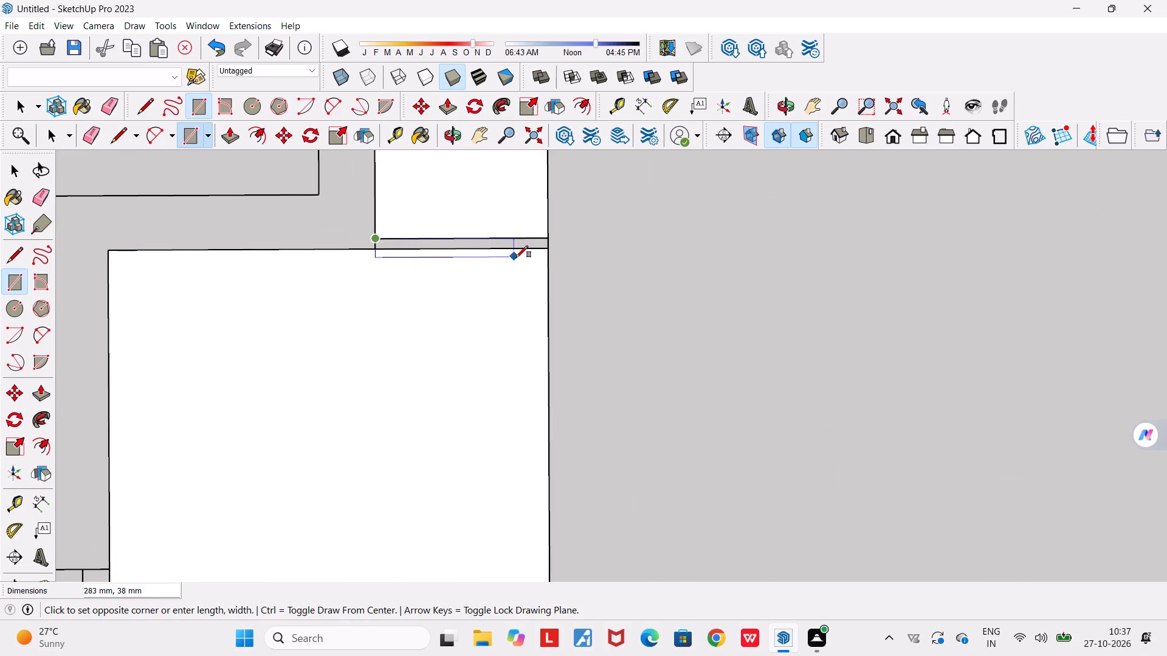
pyautogui.click(550, 253)
pyautogui.scroll(-12, 550, 273)
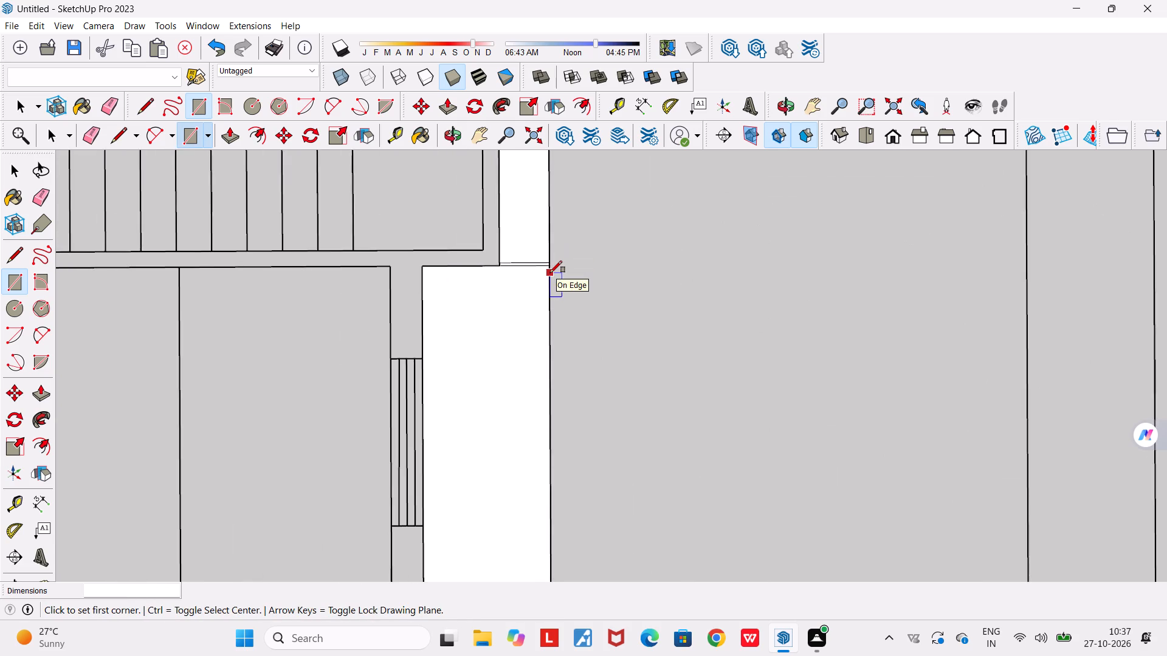
# Draw a rectangle about 3337 mm by 914 mm over the front margin between the side strip and the entrance passage line.
pyautogui.scroll(-20, 550, 273)
pyautogui.scroll(-5, 550, 273)
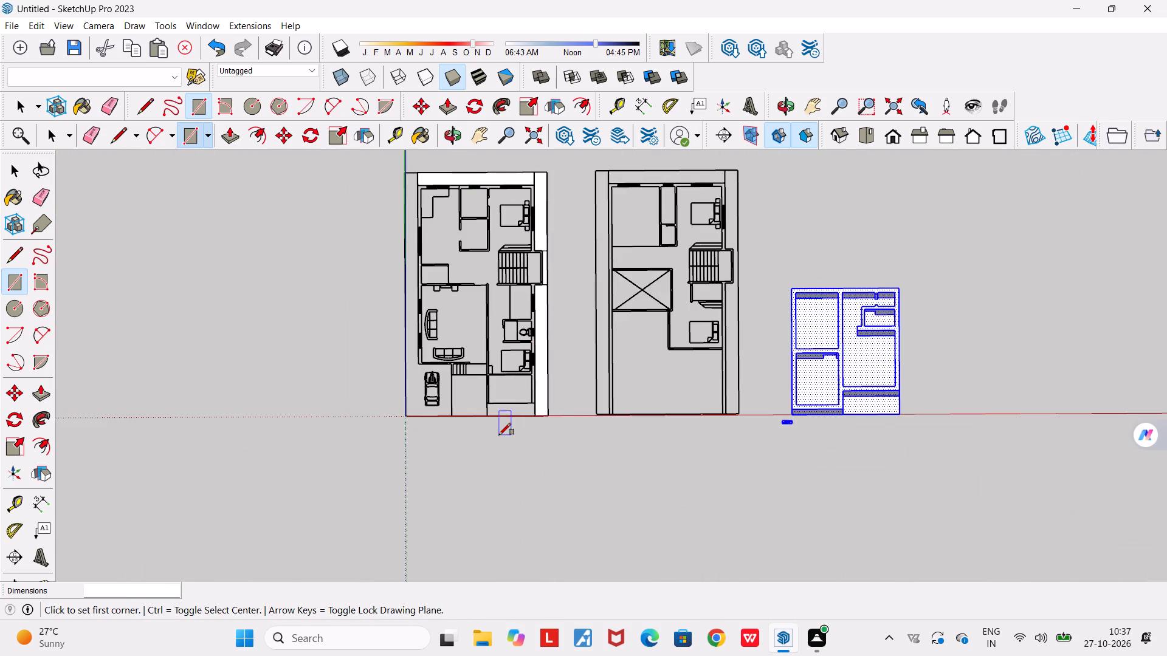
pyautogui.scroll(11, 499, 435)
pyautogui.scroll(6, 590, 361)
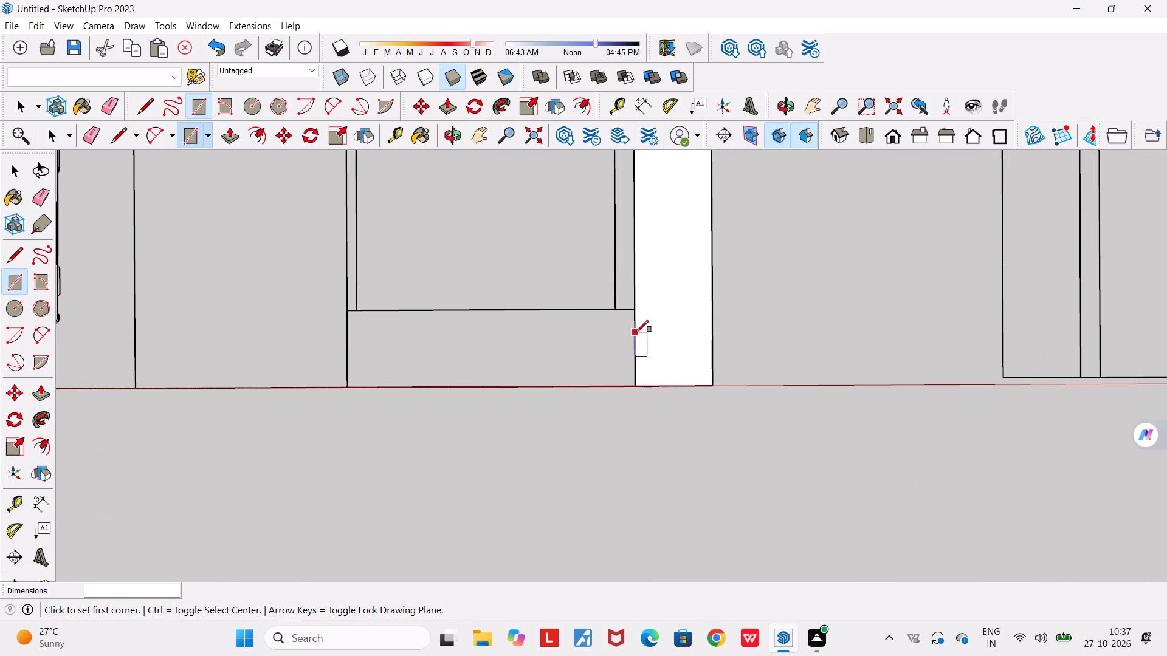
pyautogui.click(638, 309)
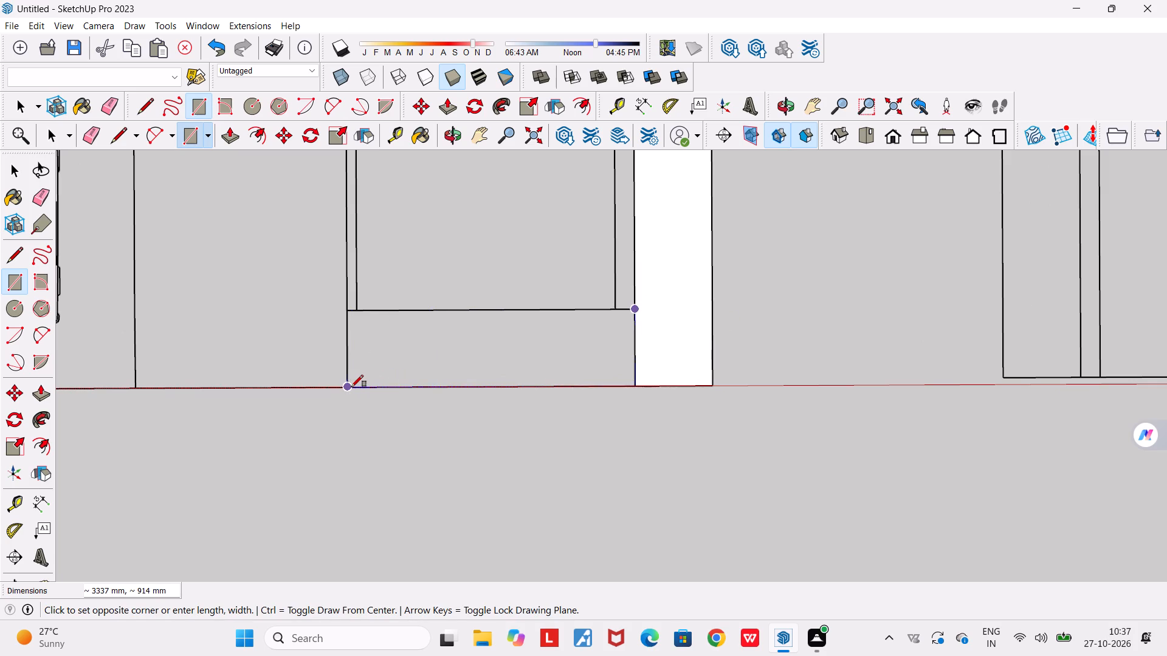
pyautogui.click(349, 387)
# Draw a rectangle about 920 mm by 13669 mm over the car-side margin, from the rear plot corner to the house's front wall corner.
pyautogui.scroll(-18, 380, 414)
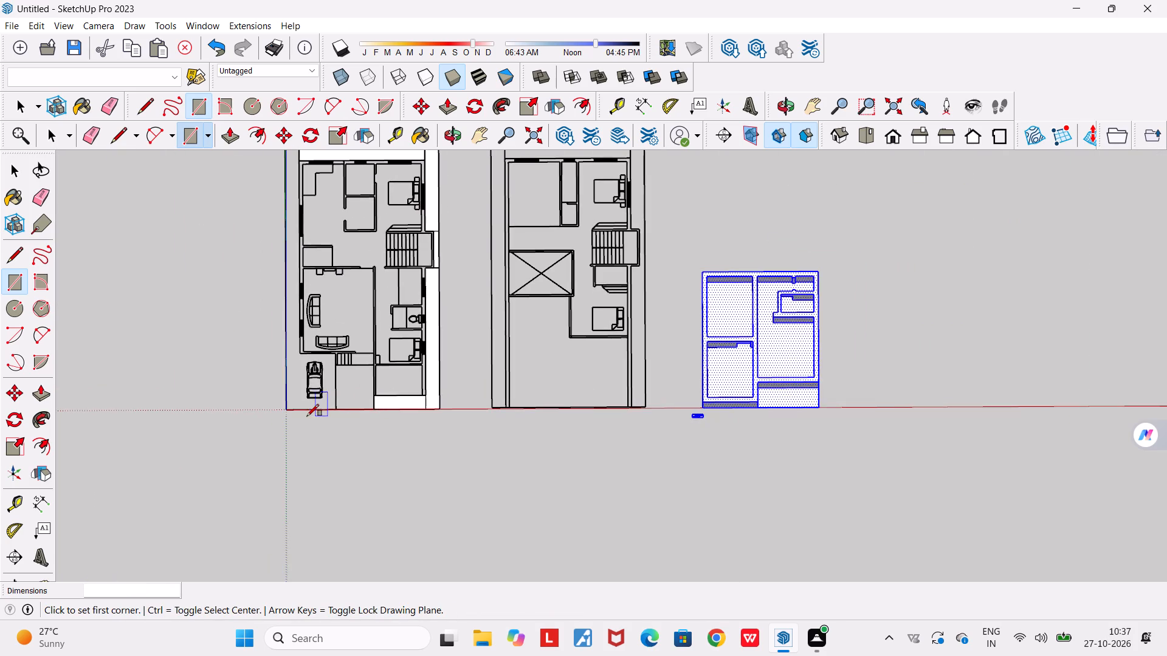
pyautogui.scroll(-6, 302, 416)
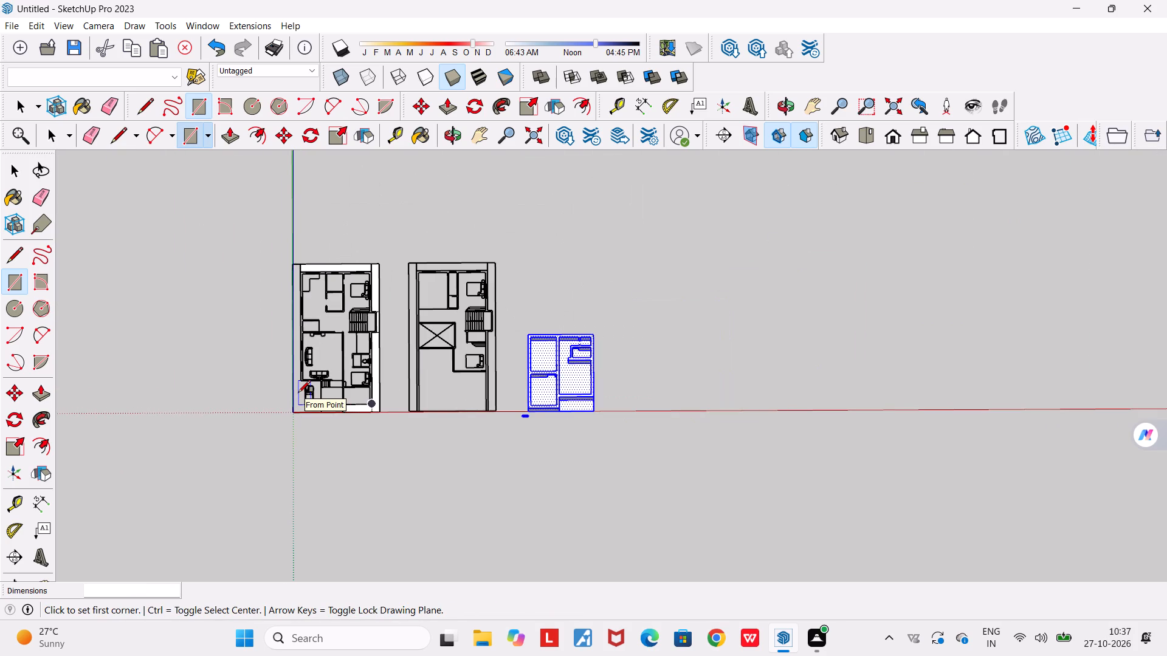
pyautogui.scroll(5, 298, 392)
pyautogui.scroll(10, 291, 159)
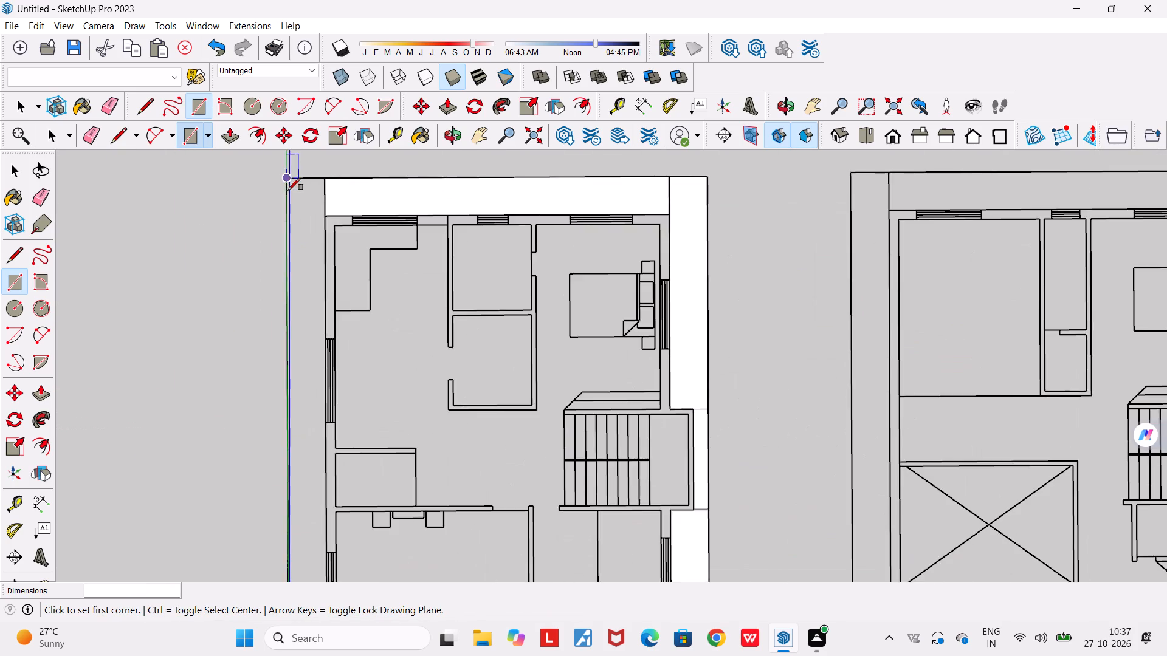
pyautogui.scroll(4, 289, 188)
pyautogui.click(287, 175)
pyautogui.scroll(-6, 294, 220)
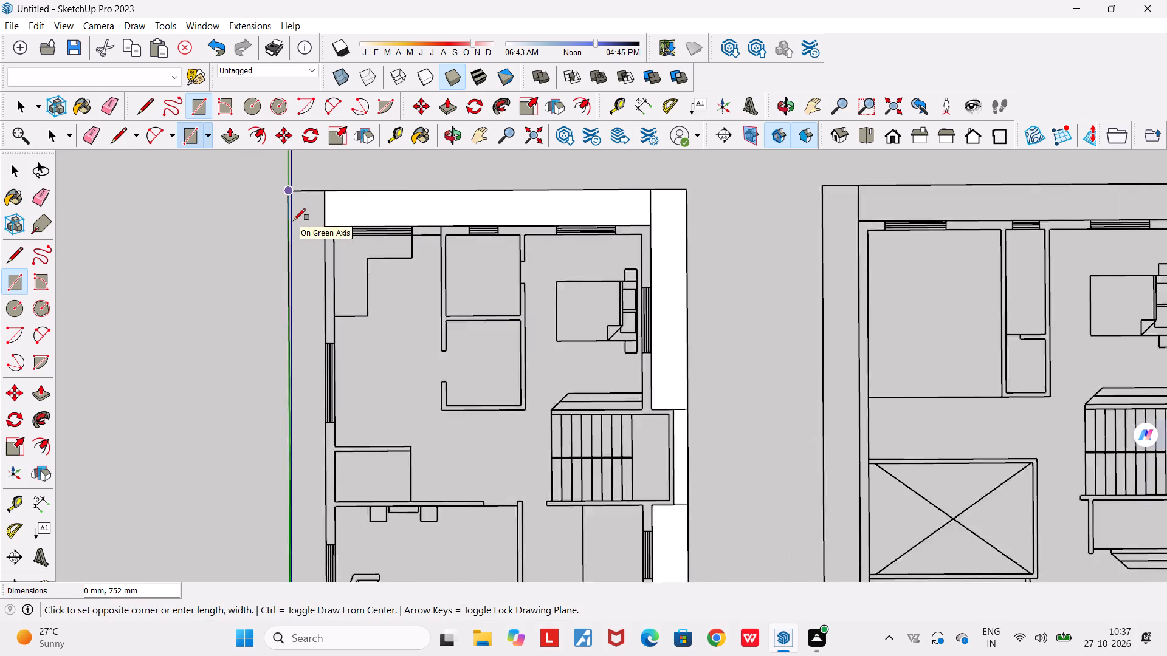
pyautogui.scroll(-13, 294, 220)
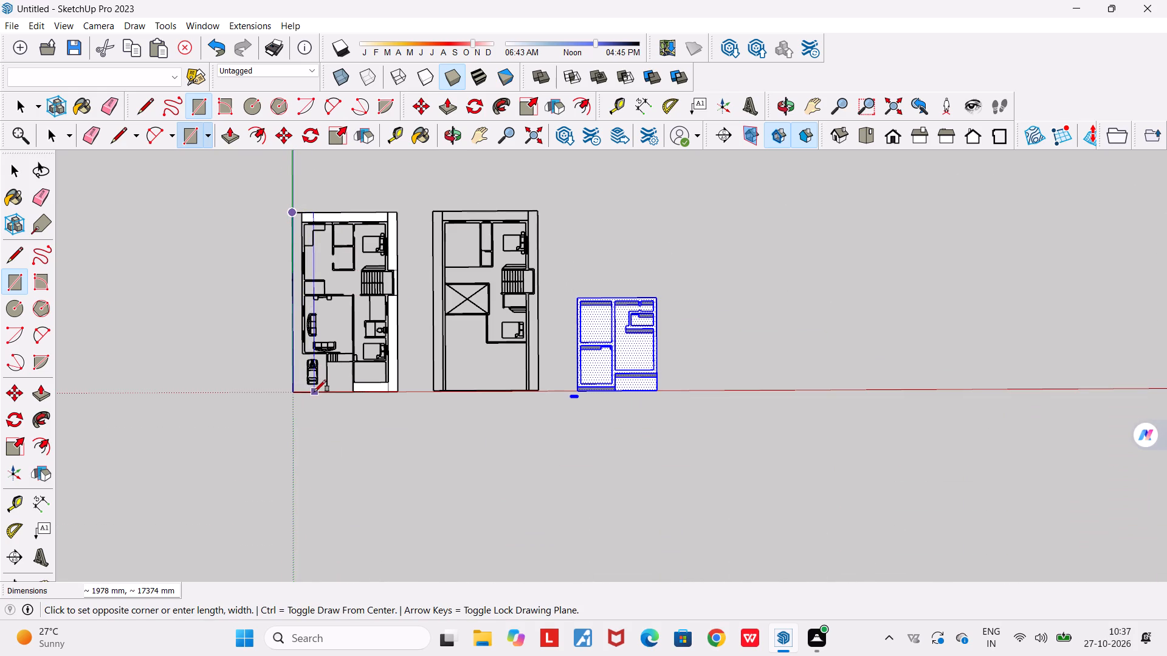
pyautogui.scroll(7, 304, 350)
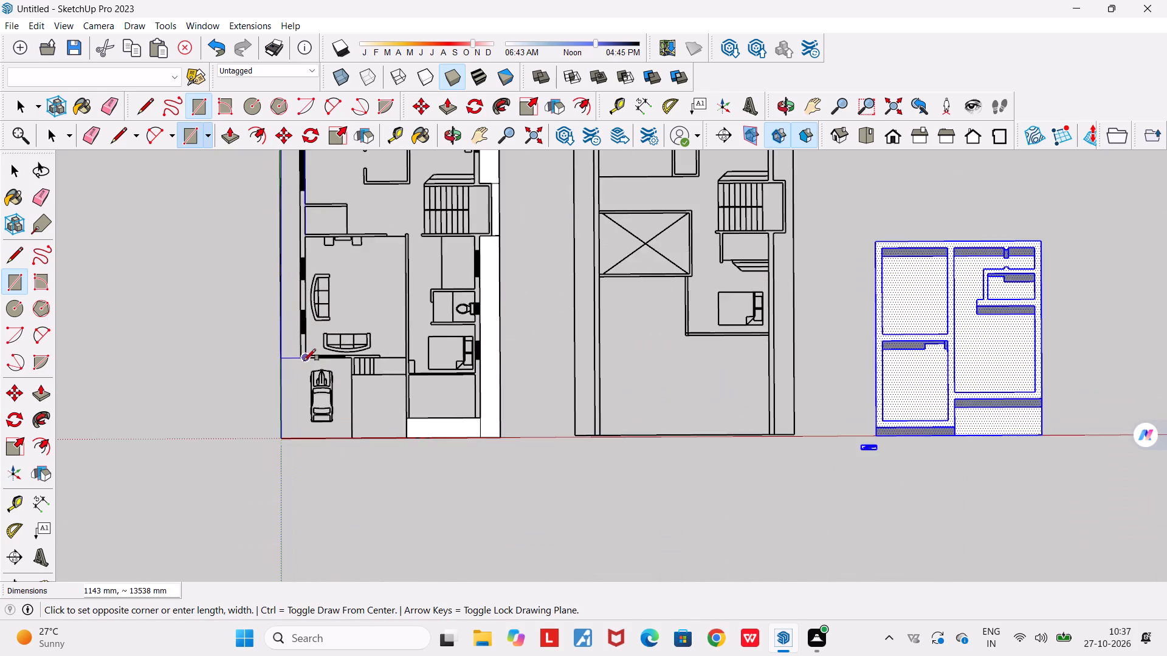
pyautogui.scroll(19, 304, 361)
pyautogui.scroll(5, 294, 355)
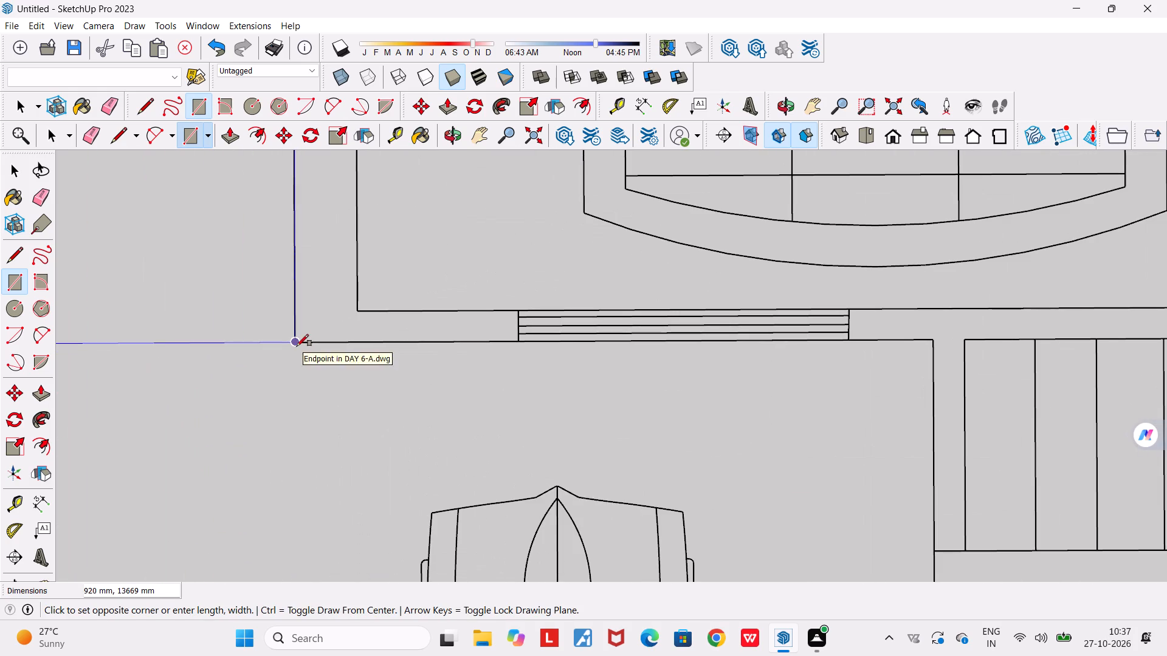
pyautogui.click(296, 345)
# Draw rectangles over the rear wall on both sides of the counter room's window, the corner piece about 660 mm by 230 mm.
pyautogui.scroll(-20, 296, 345)
pyautogui.scroll(-4, 296, 345)
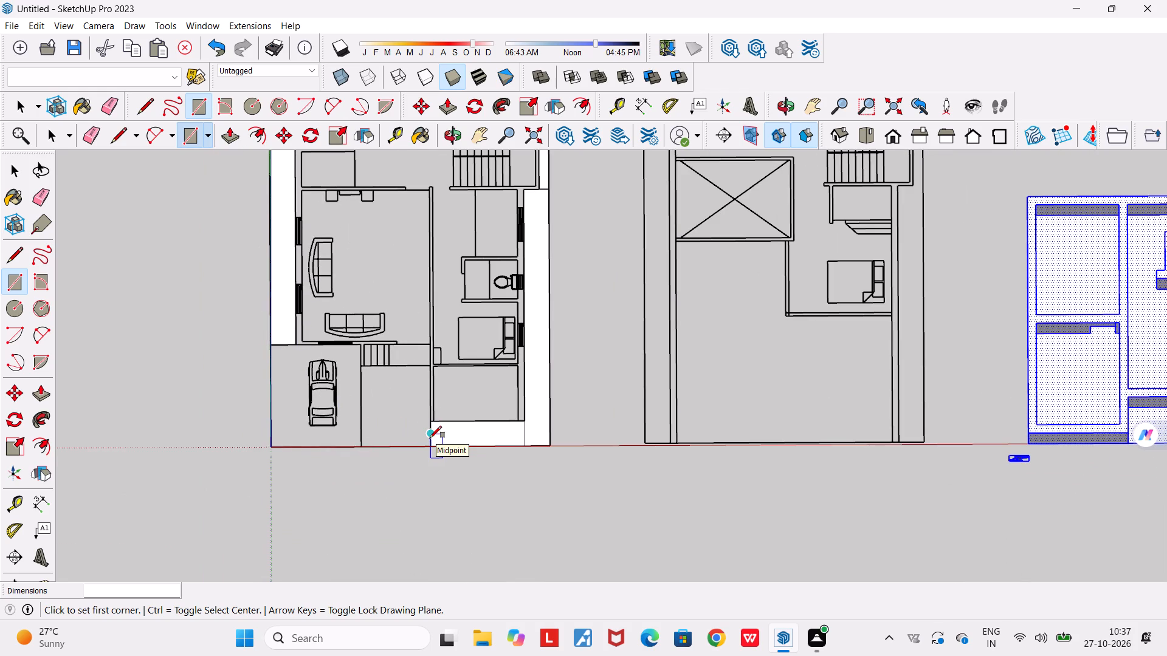
pyautogui.scroll(-6, 430, 437)
pyautogui.scroll(5, 407, 185)
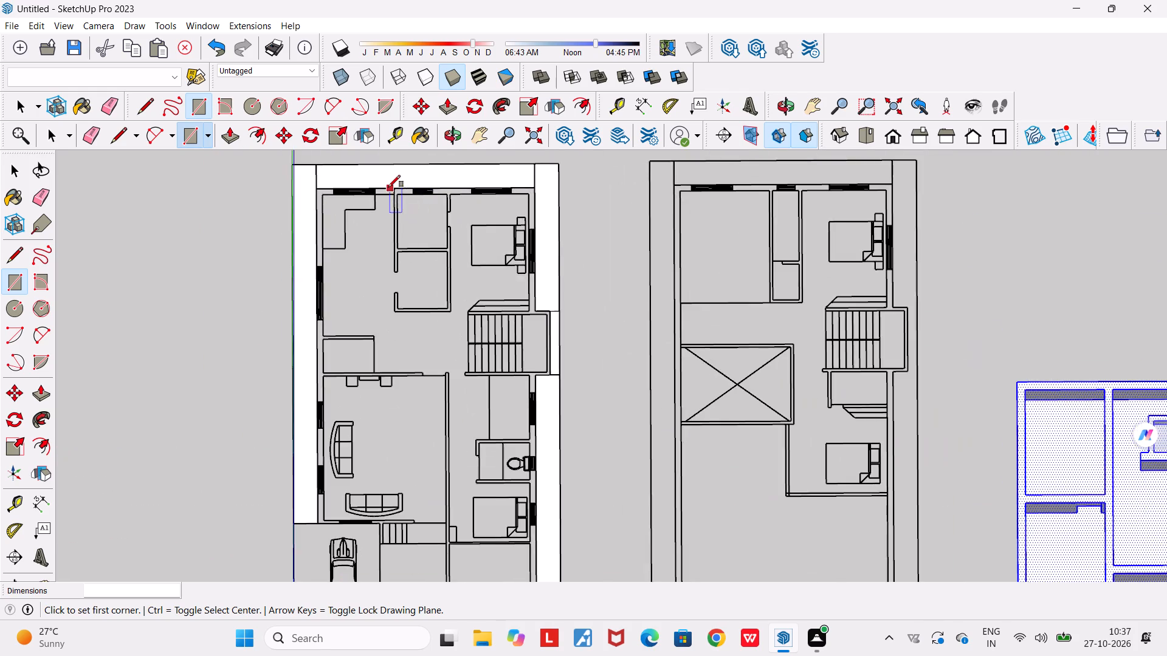
pyautogui.scroll(11, 388, 187)
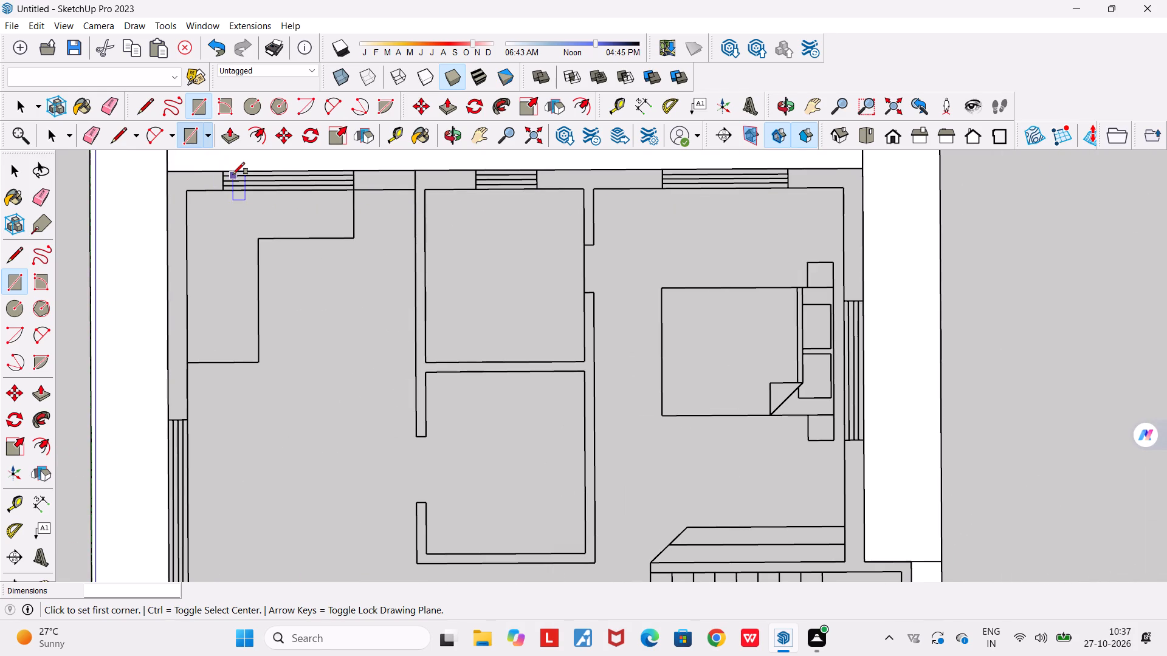
pyautogui.scroll(7, 224, 173)
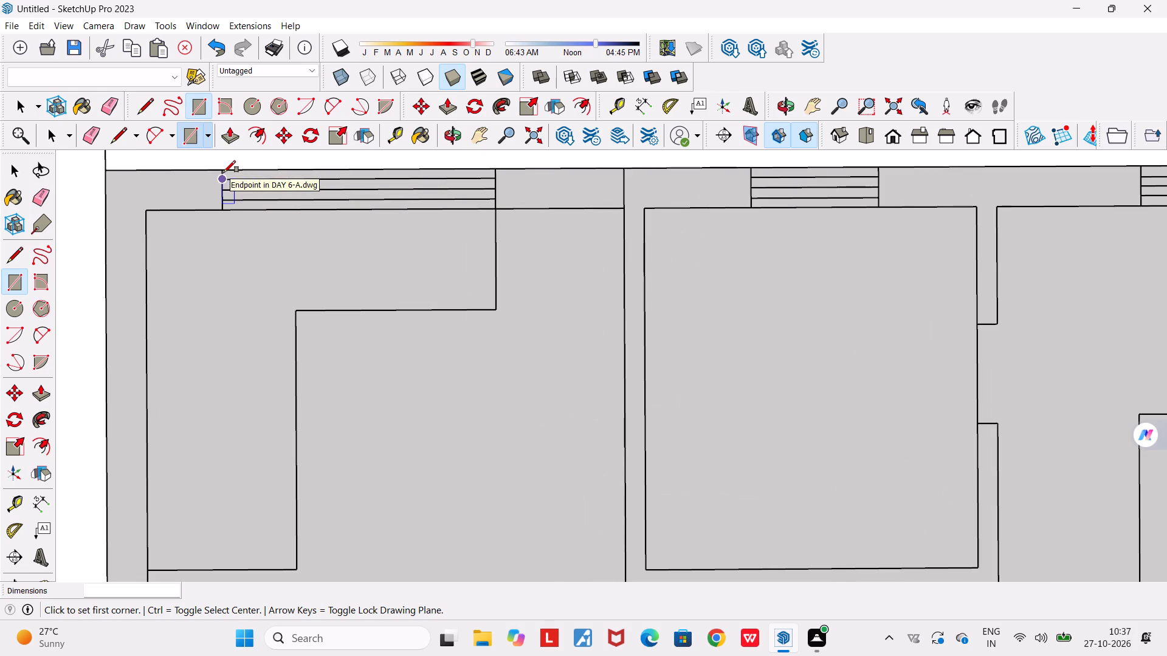
pyautogui.click(222, 171)
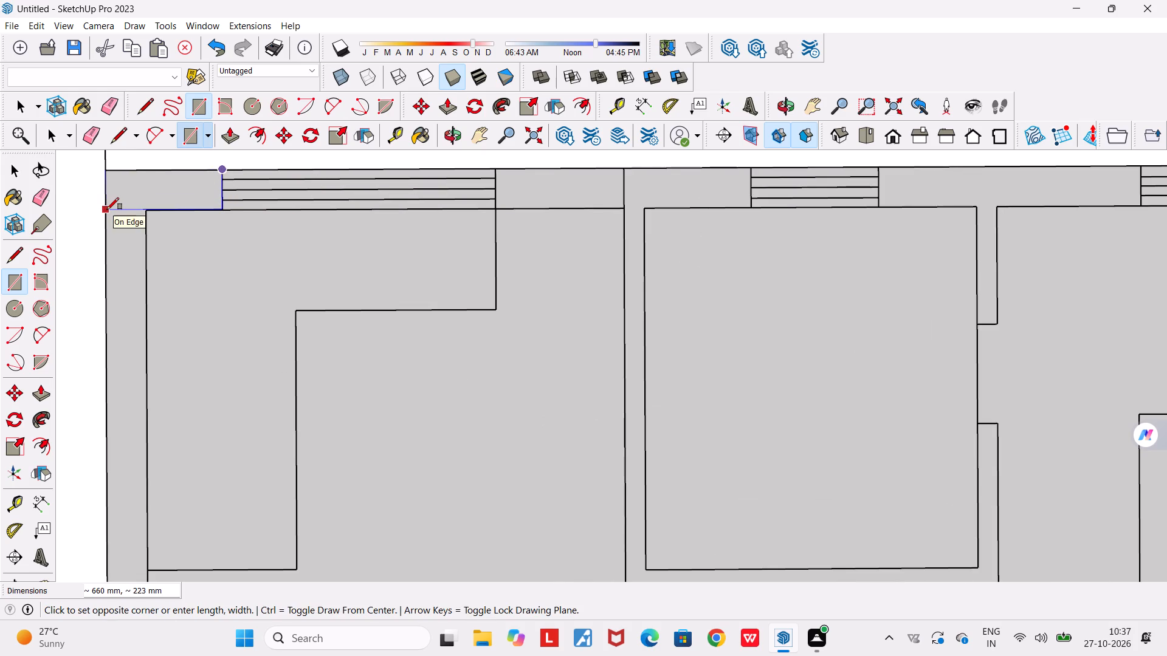
pyautogui.click(107, 211)
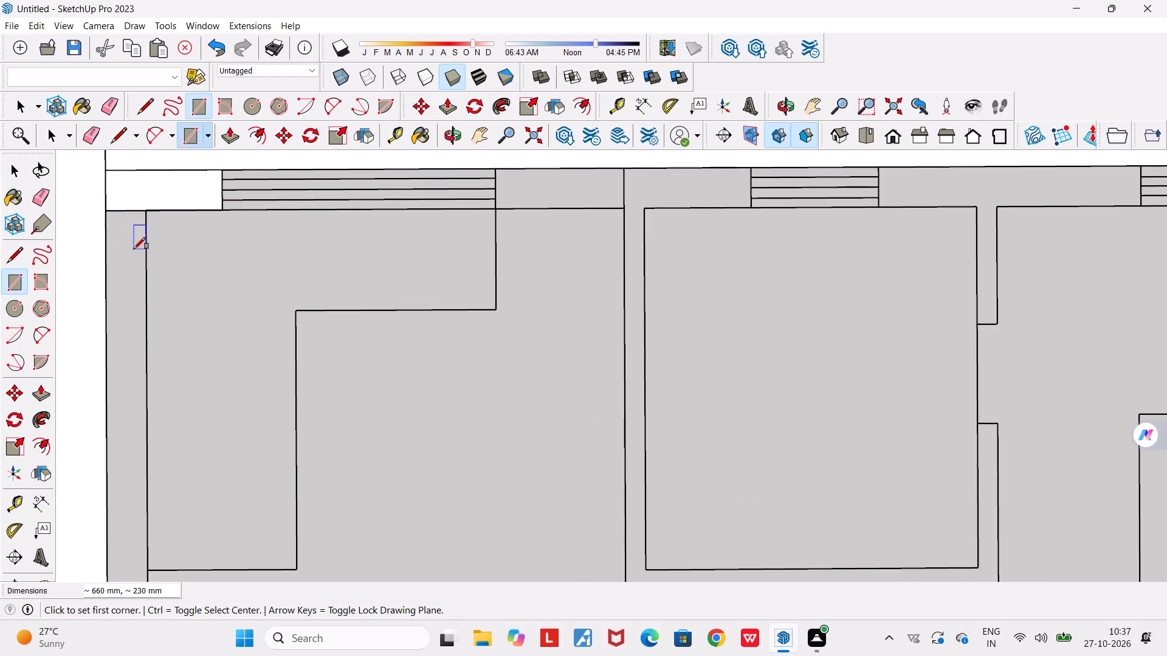
pyautogui.click(497, 170)
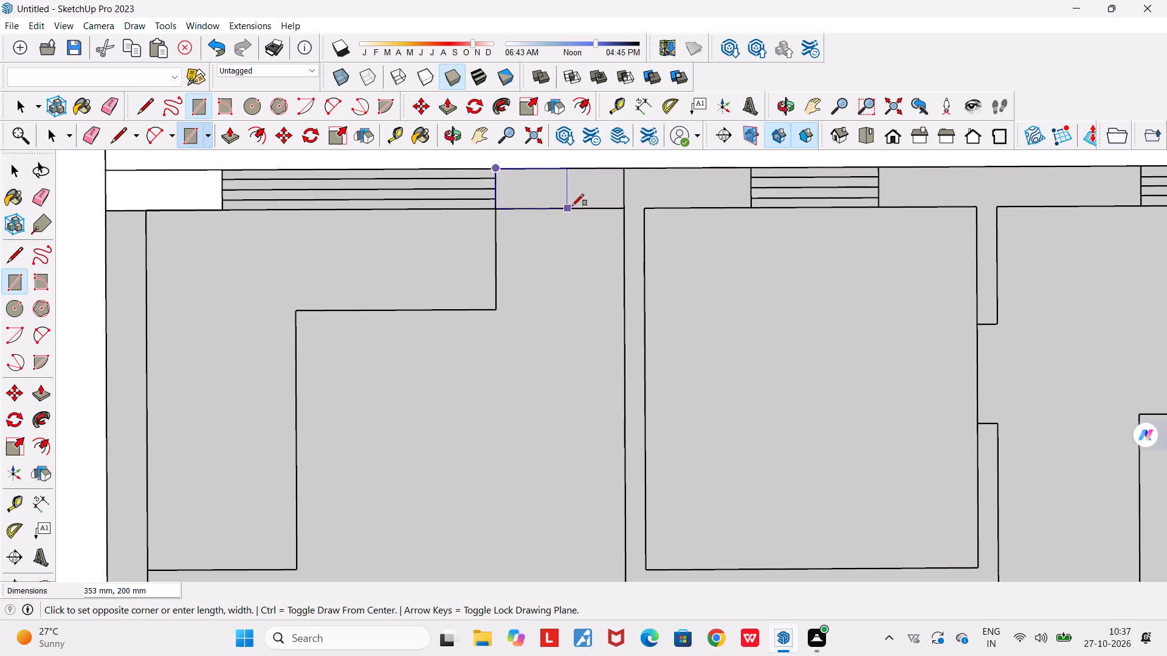
pyautogui.click(624, 210)
# Draw a rectangle about 2736 mm by 229 mm over the counter room's side wall, from the rear corner piece to the side window.
pyautogui.scroll(-2, 624, 210)
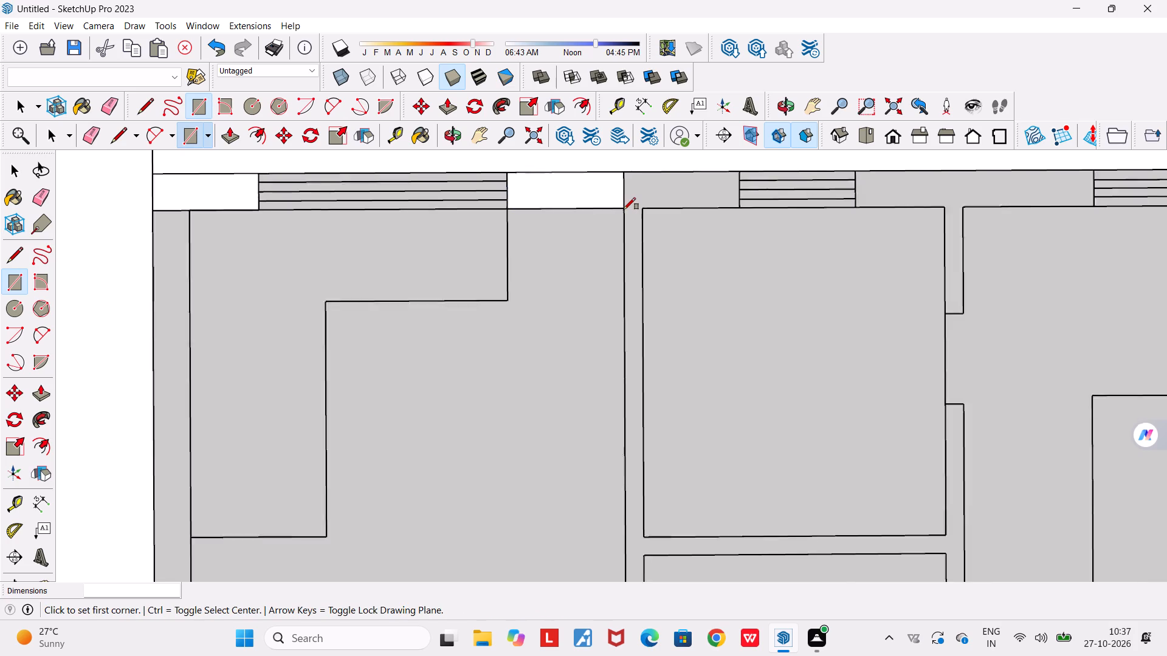
pyautogui.scroll(-7, 624, 210)
pyautogui.click(402, 210)
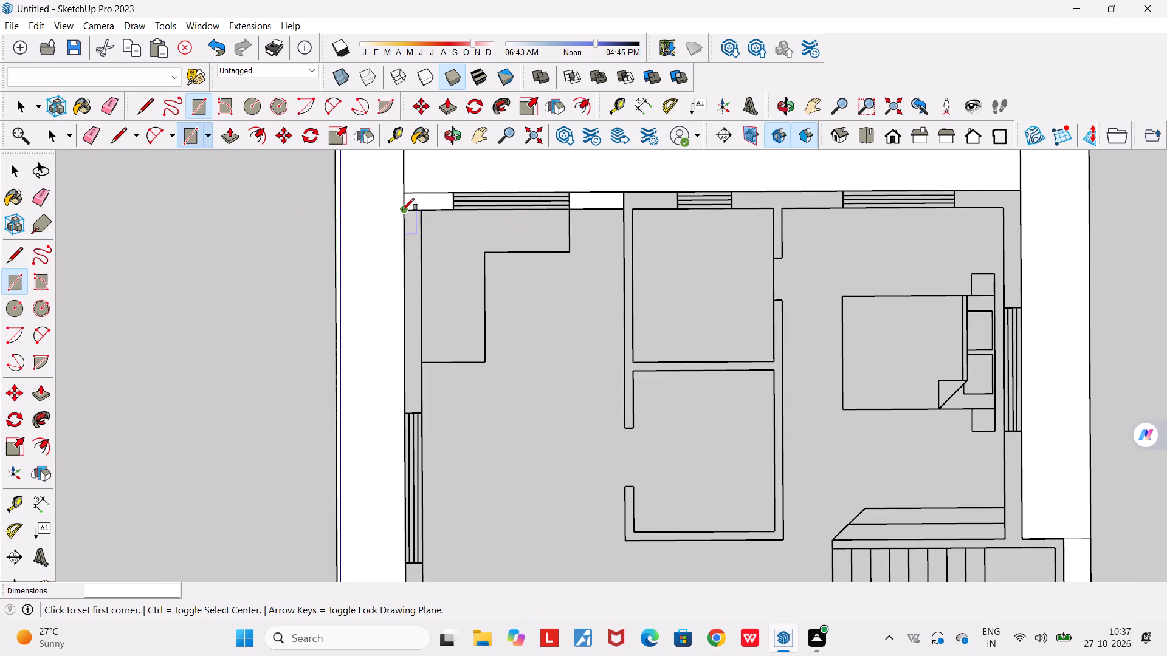
pyautogui.click(422, 414)
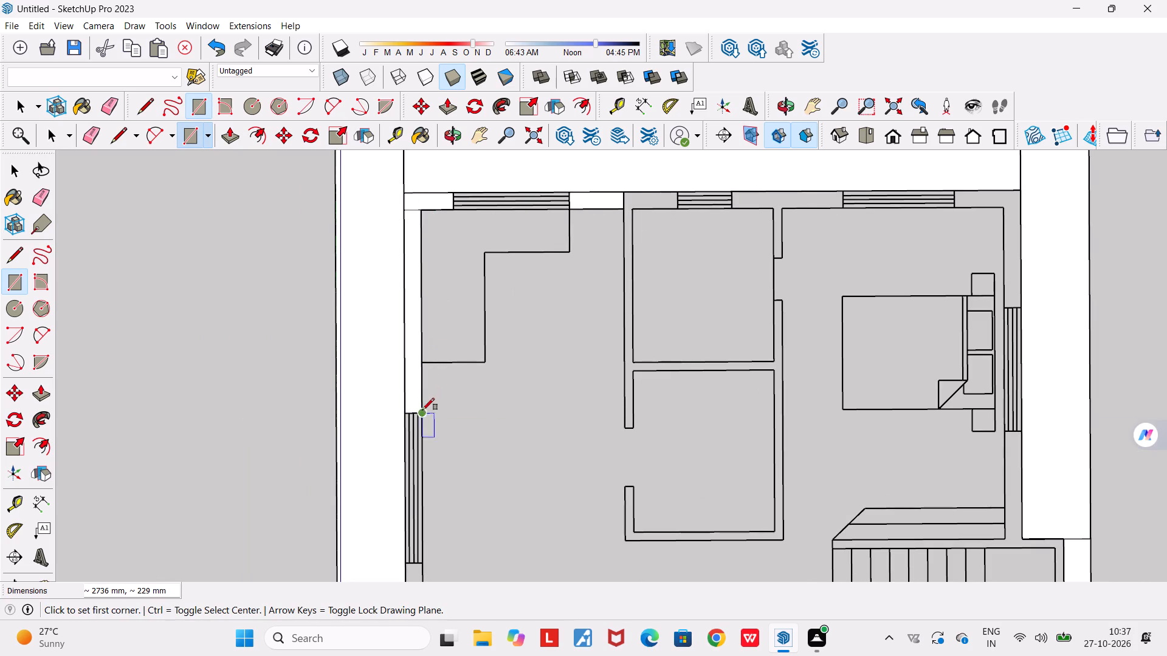
# Draw rectangles over the rear wall on both sides of the middle window, the piece from the partition about 719 mm by 229 mm.
pyautogui.scroll(-7, 425, 354)
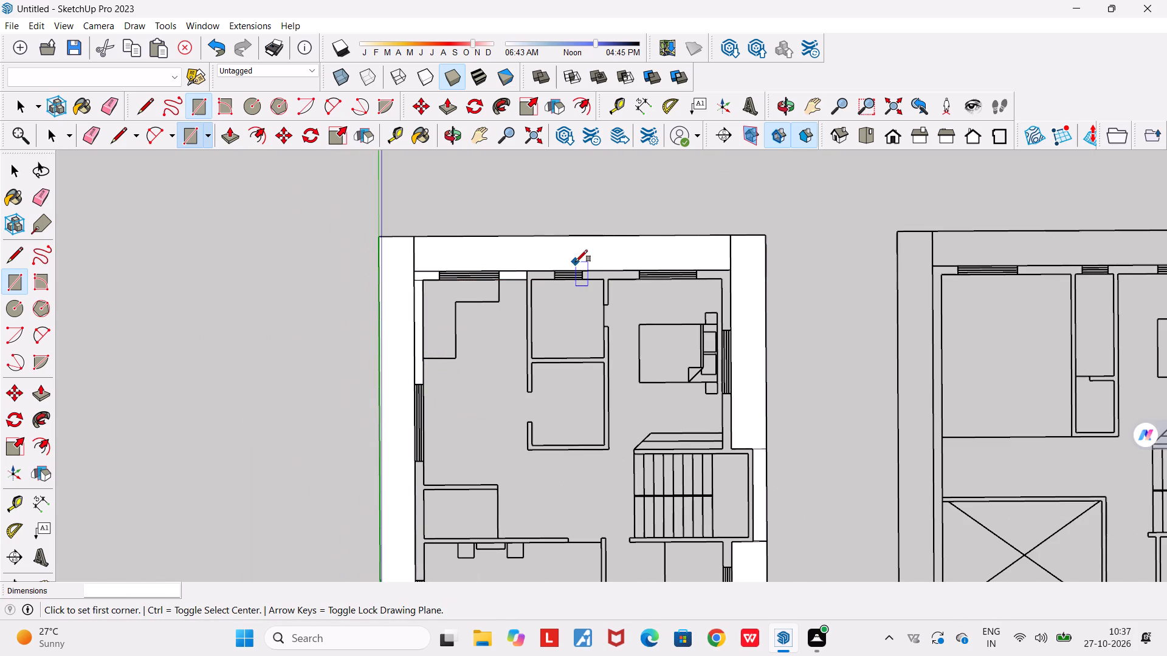
pyautogui.scroll(11, 546, 272)
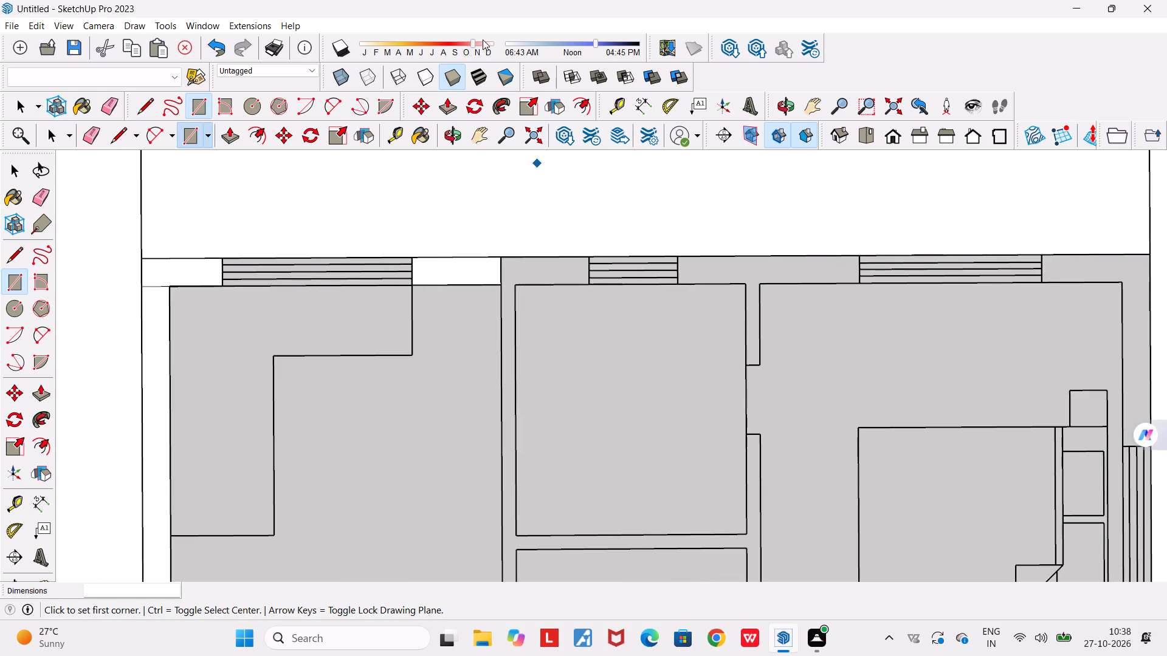
pyautogui.click(502, 256)
pyautogui.click(590, 282)
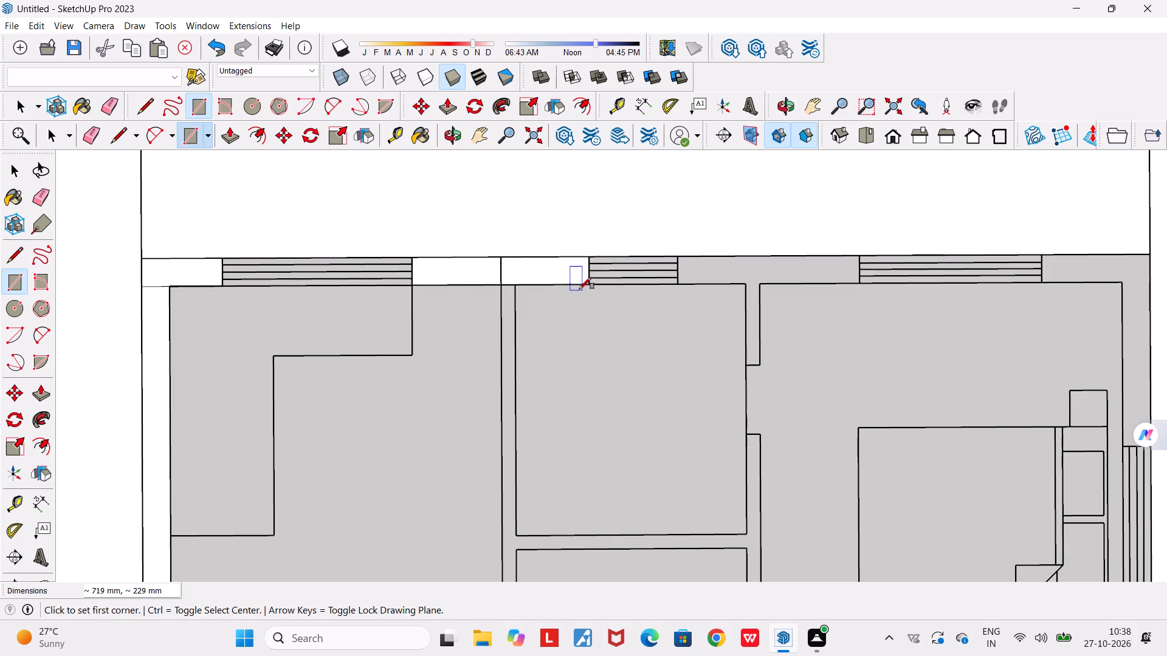
pyautogui.click(680, 257)
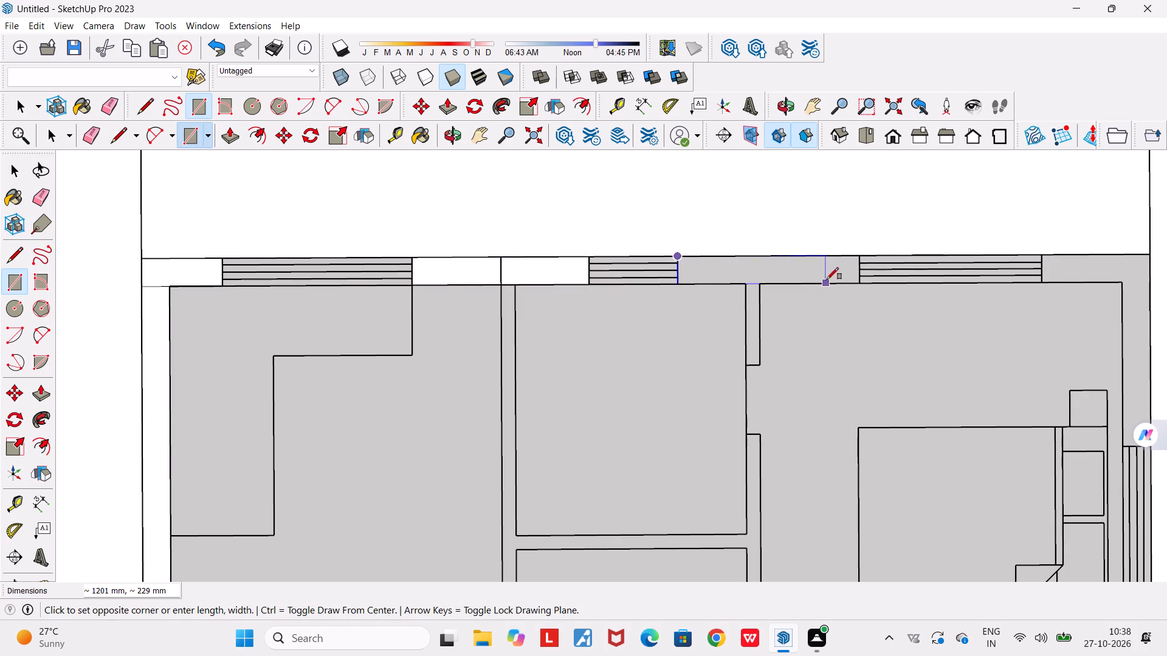
pyautogui.click(858, 282)
# Draw a rectangle about 884 mm by 229 mm over the rear wall between the bedroom's rear window and the outer house corner.
pyautogui.scroll(-6, 855, 283)
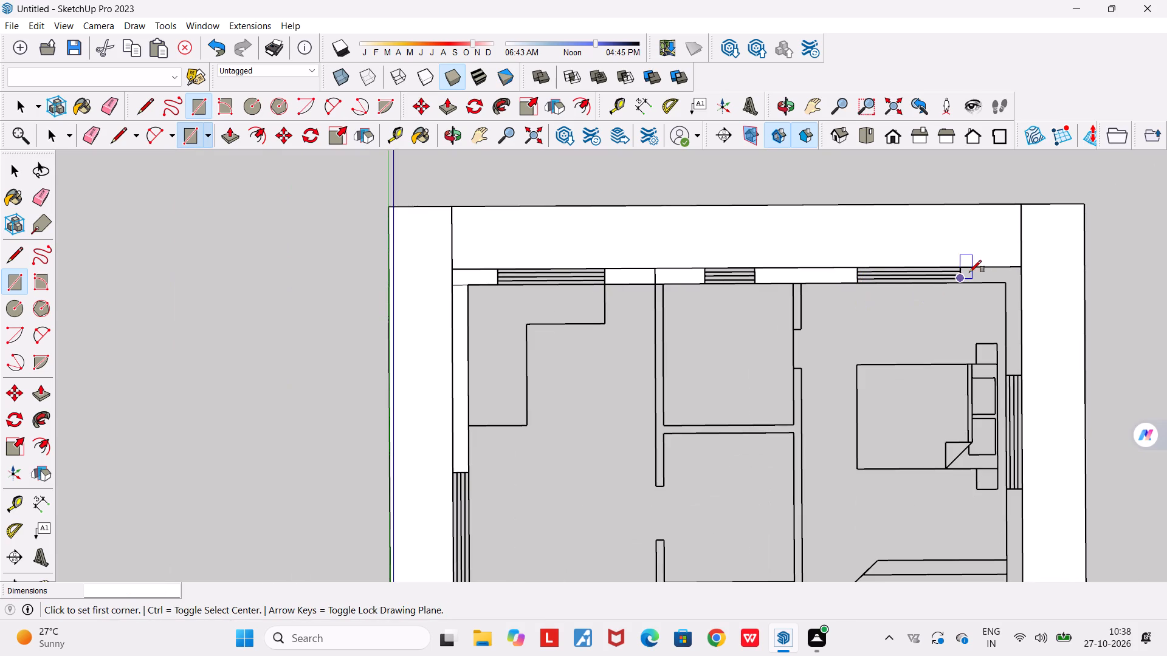
pyautogui.scroll(6, 1021, 282)
pyautogui.click(908, 256)
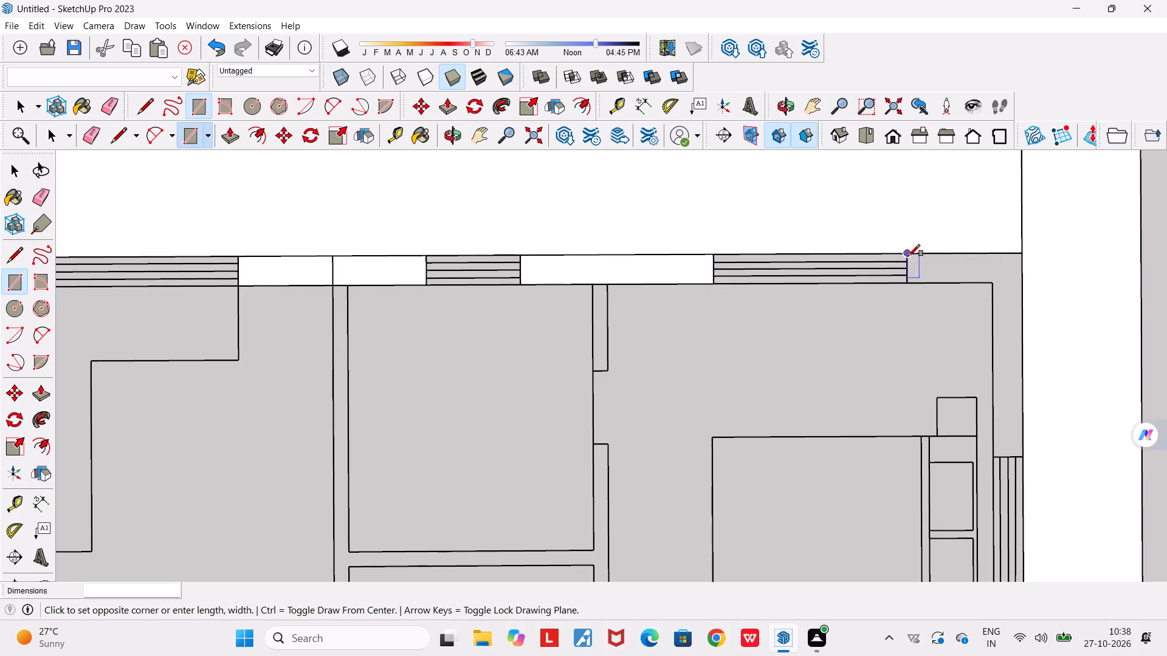
pyautogui.click(1023, 284)
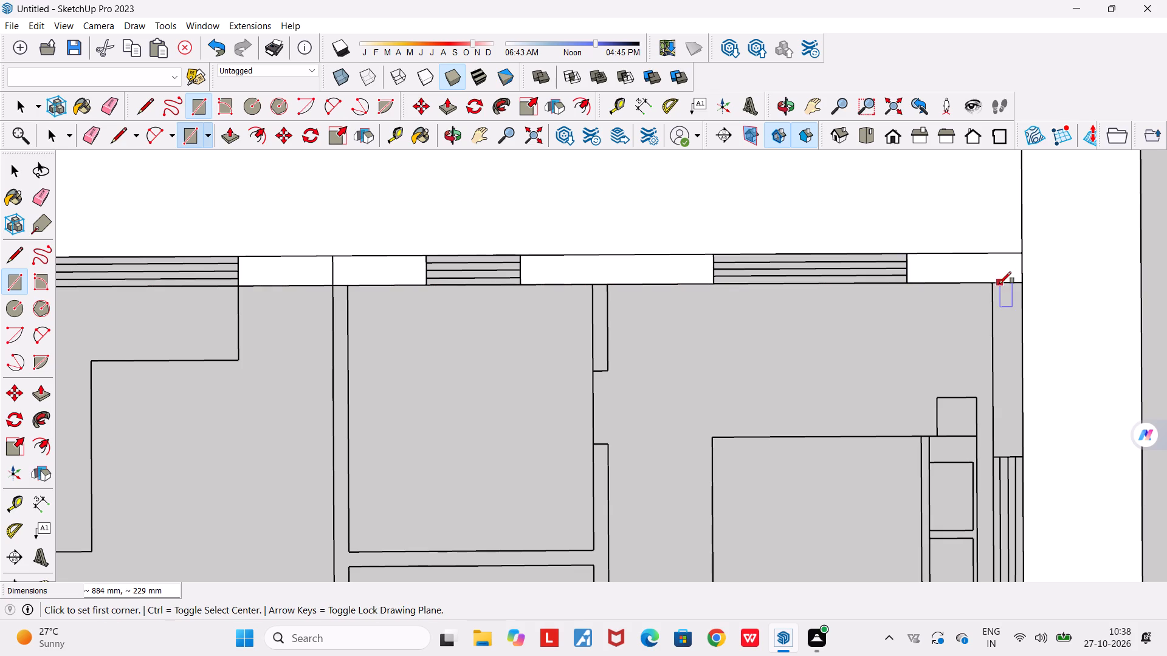
# Draw rectangles over the bedroom side wall on both sides of its window, the piece toward the staircase about 1456 mm by 229 mm.
pyautogui.click(994, 282)
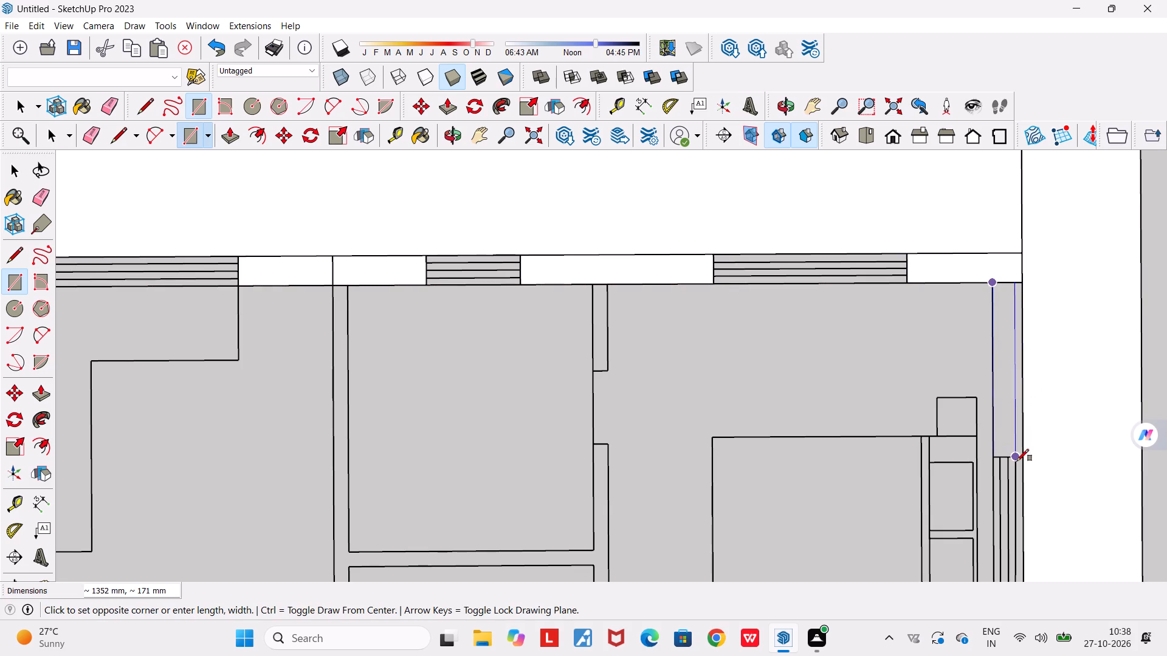
pyautogui.click(1022, 460)
pyautogui.scroll(-6, 1019, 453)
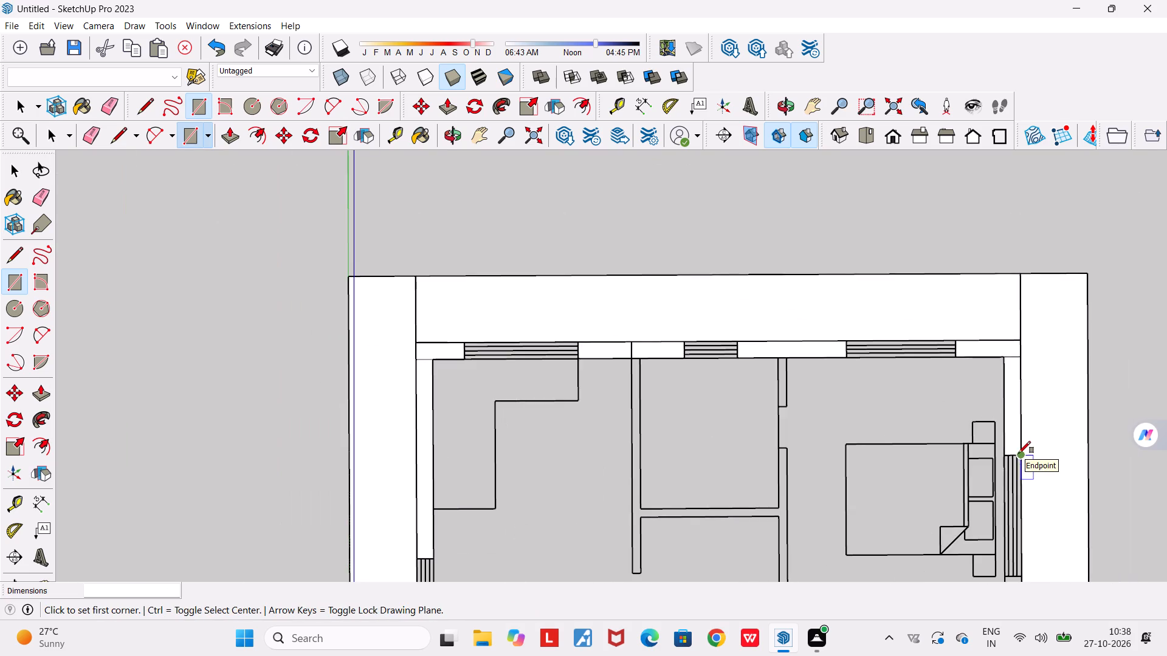
pyautogui.scroll(-10, 1019, 453)
pyautogui.scroll(3, 1022, 558)
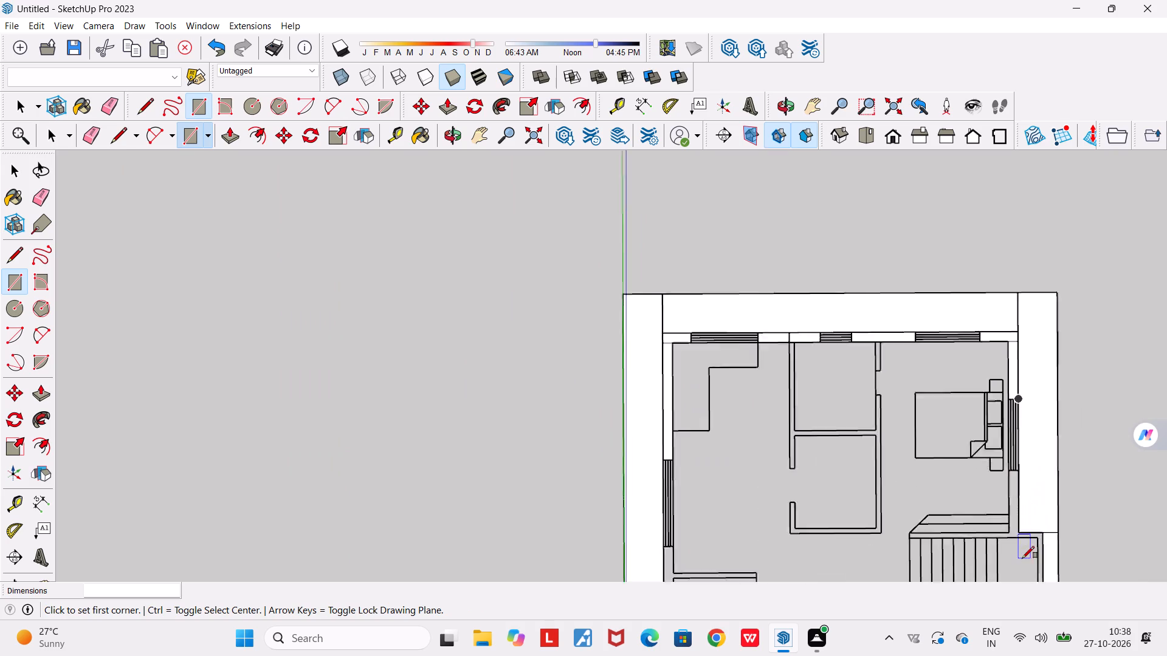
pyautogui.scroll(10, 1022, 558)
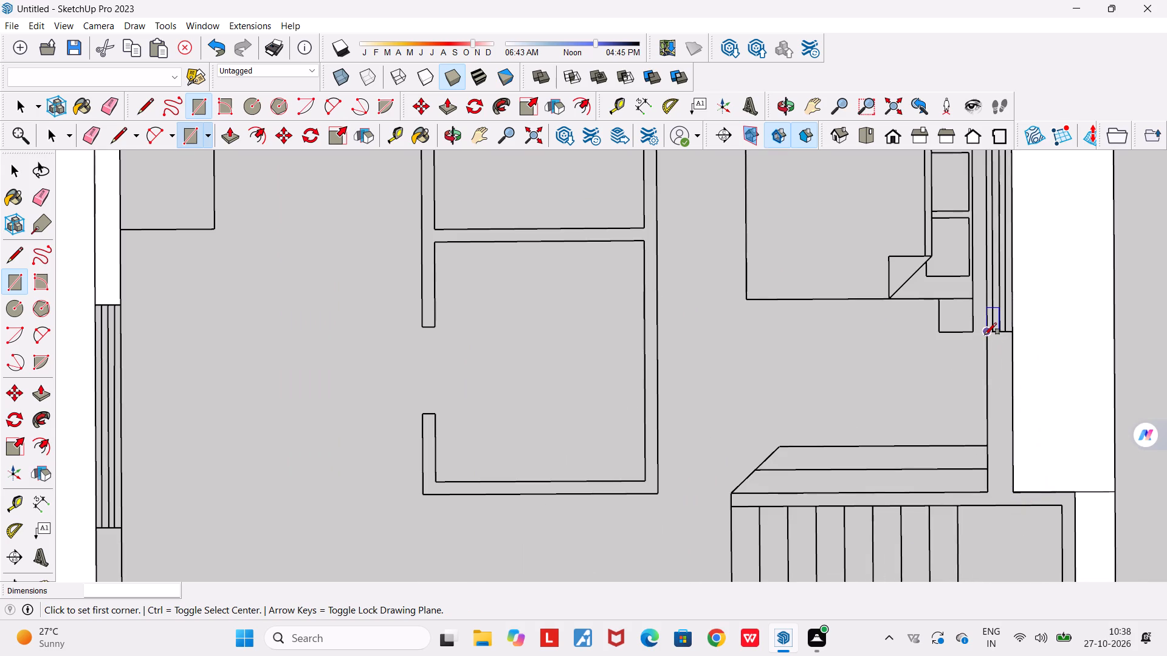
pyautogui.click(987, 335)
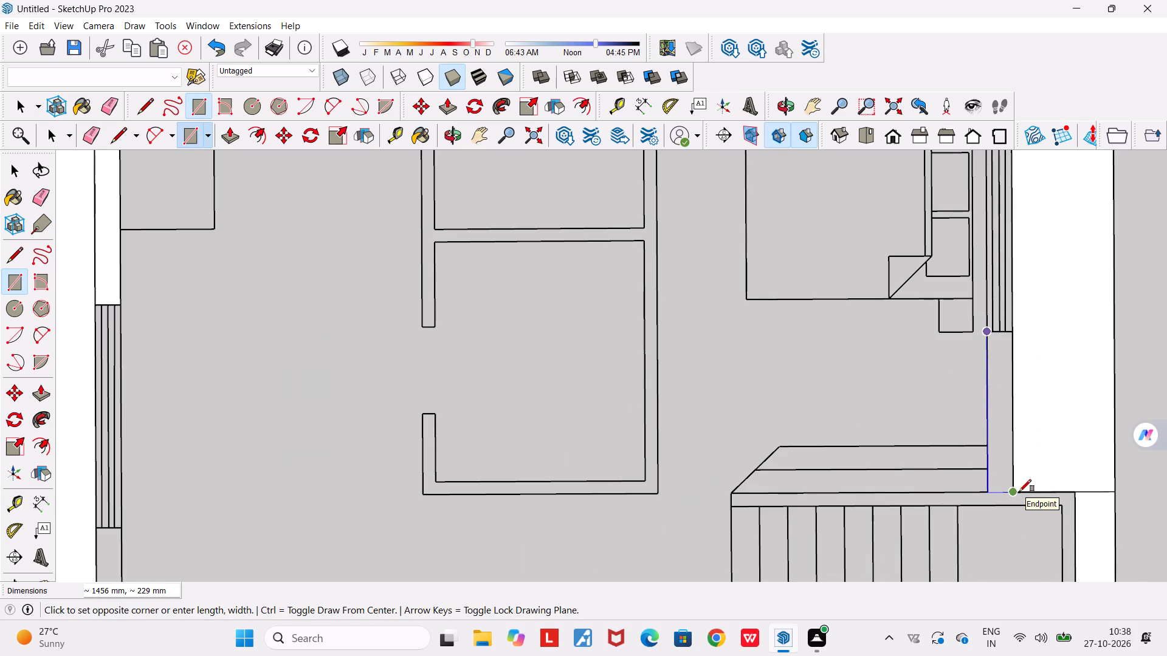
pyautogui.click(1019, 491)
# Draw a rectangle about 2950 mm by 115 mm over the partition running from the rear wall to the lower small room's door opening.
pyautogui.scroll(-4, 1016, 490)
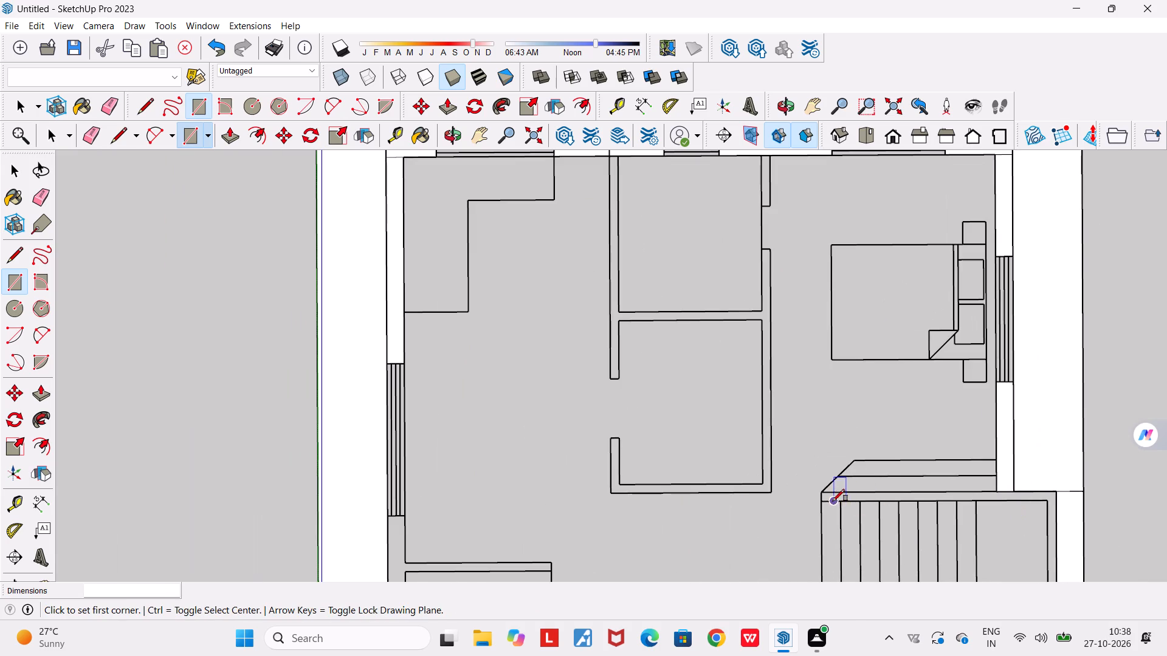
pyautogui.scroll(-3, 732, 482)
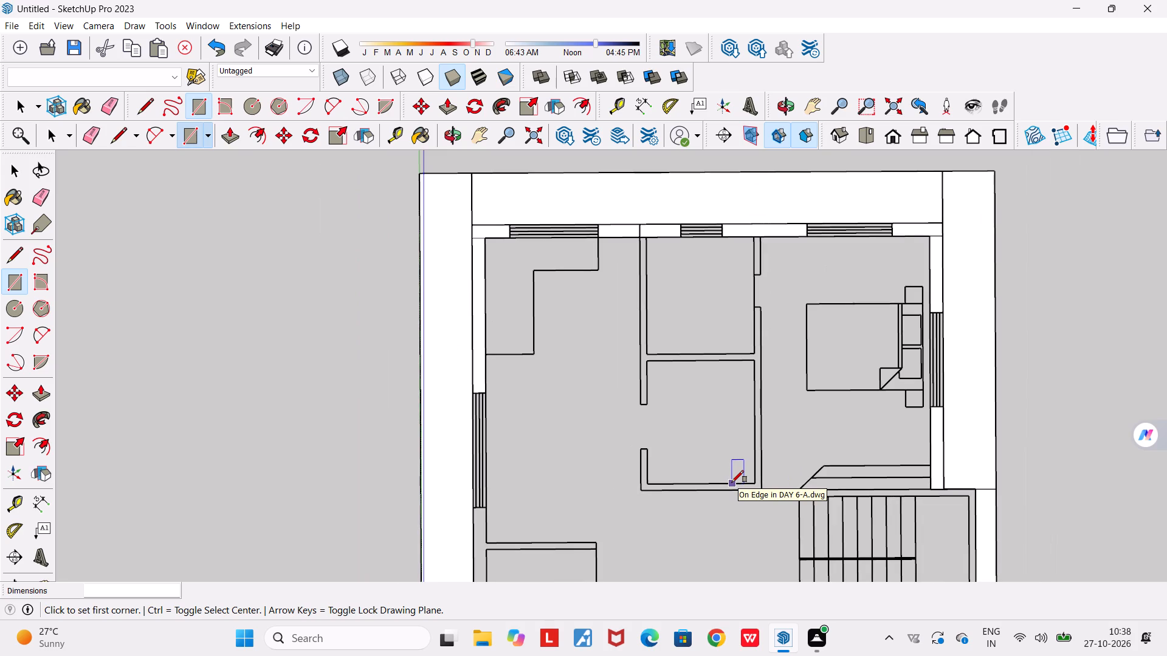
pyautogui.scroll(5, 650, 266)
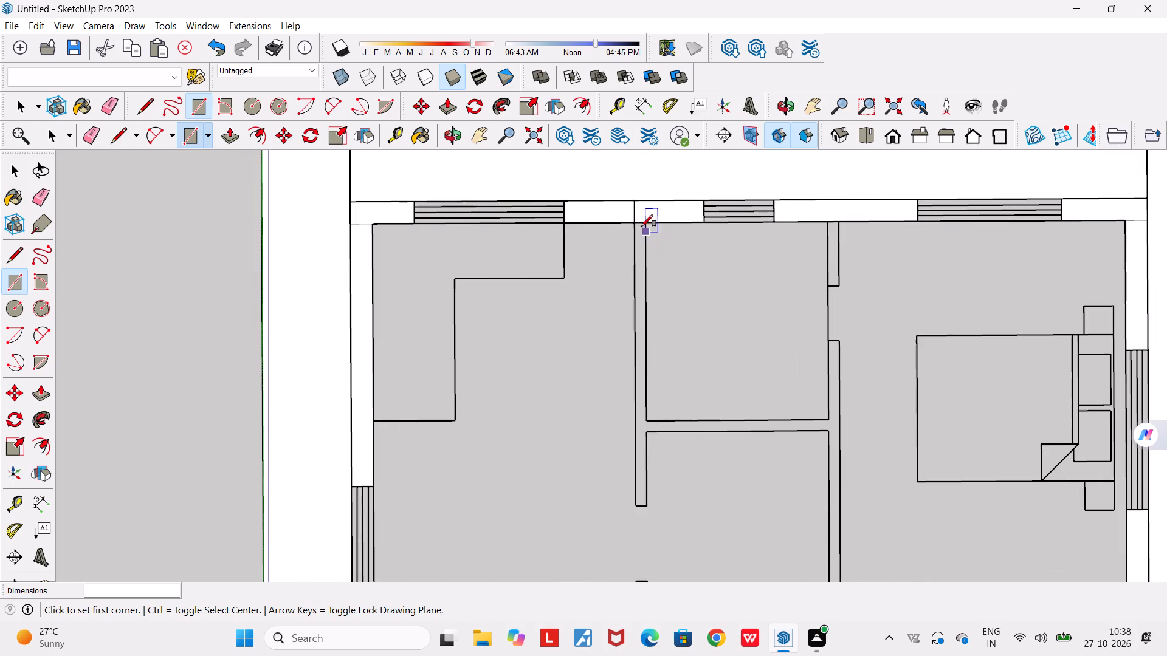
pyautogui.click(635, 221)
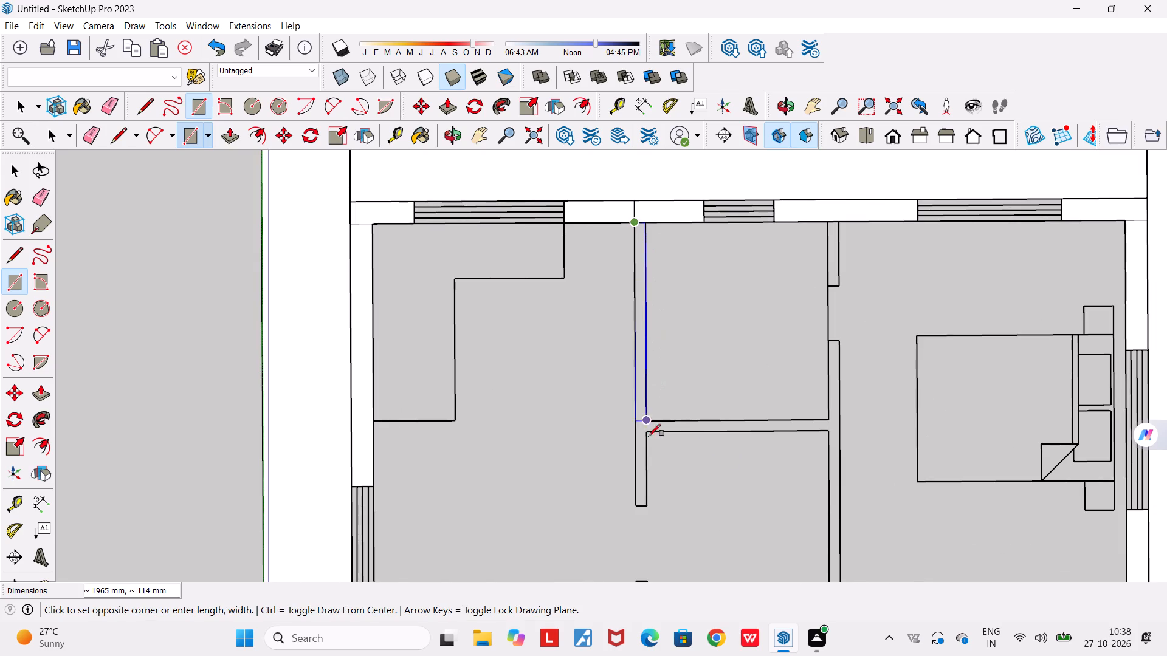
pyautogui.click(648, 504)
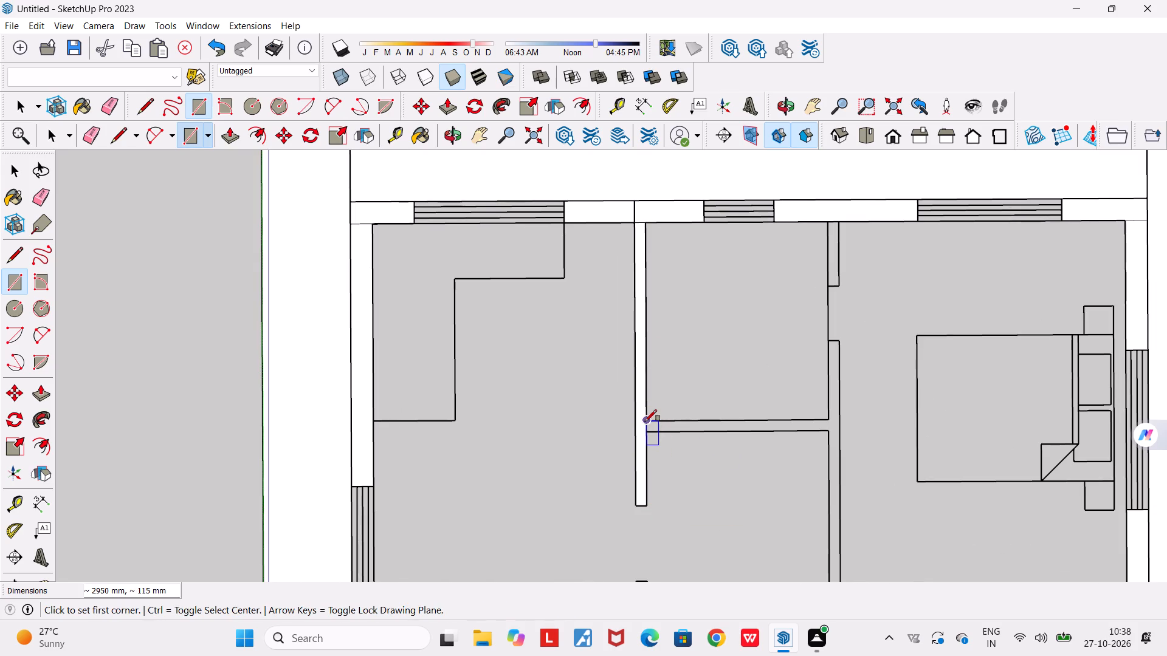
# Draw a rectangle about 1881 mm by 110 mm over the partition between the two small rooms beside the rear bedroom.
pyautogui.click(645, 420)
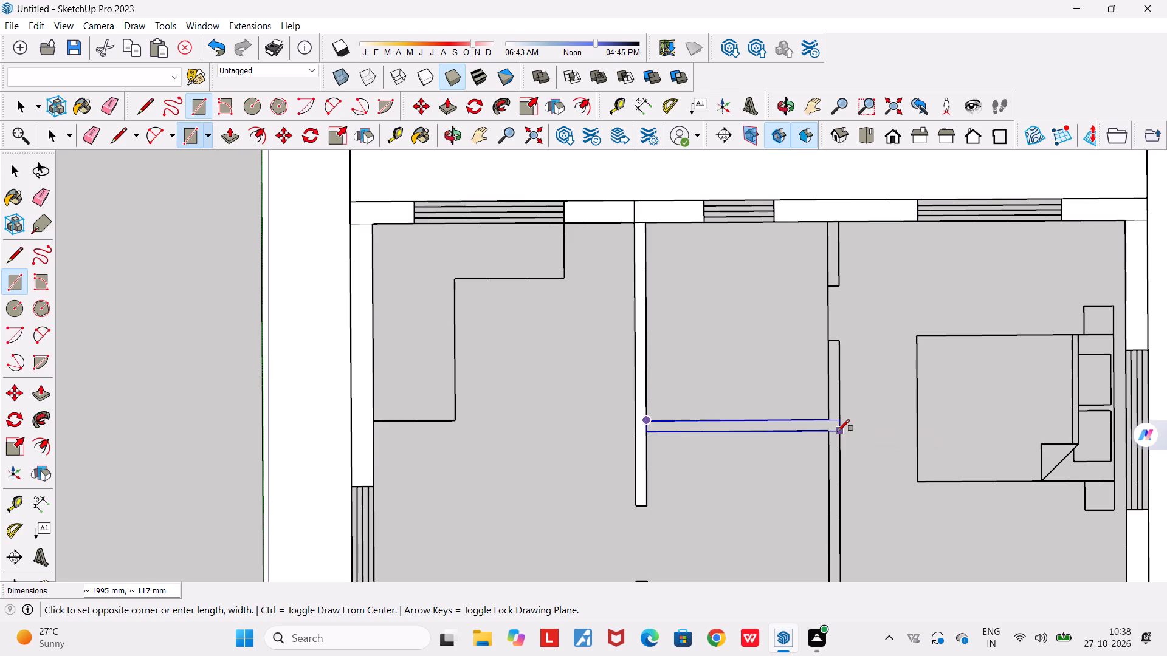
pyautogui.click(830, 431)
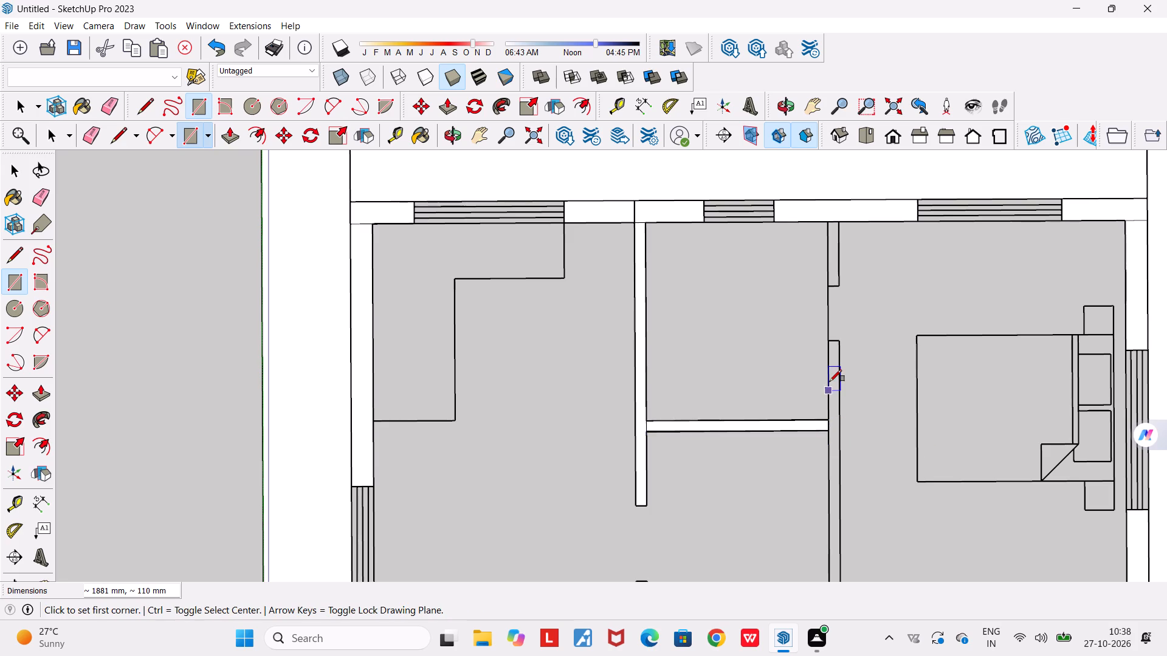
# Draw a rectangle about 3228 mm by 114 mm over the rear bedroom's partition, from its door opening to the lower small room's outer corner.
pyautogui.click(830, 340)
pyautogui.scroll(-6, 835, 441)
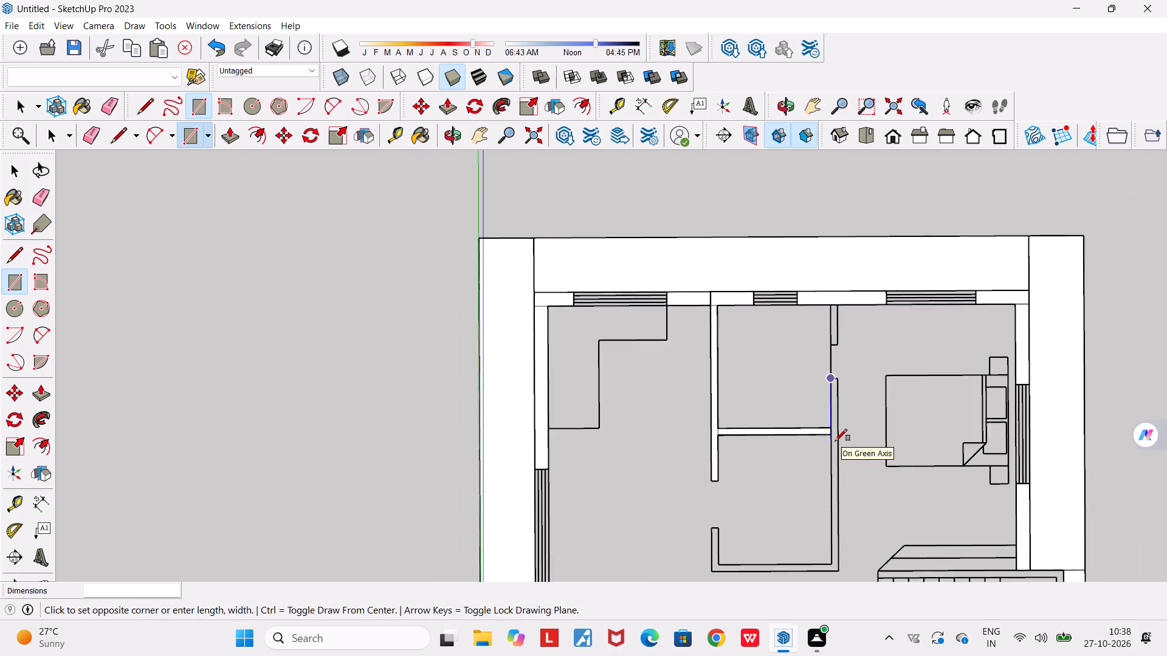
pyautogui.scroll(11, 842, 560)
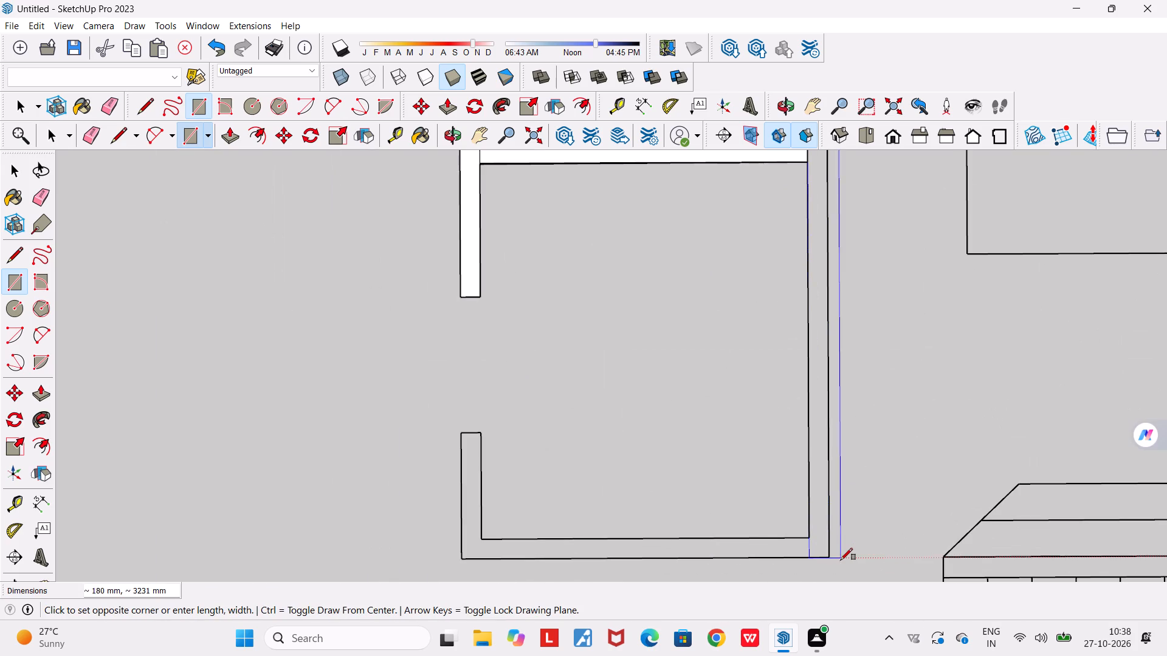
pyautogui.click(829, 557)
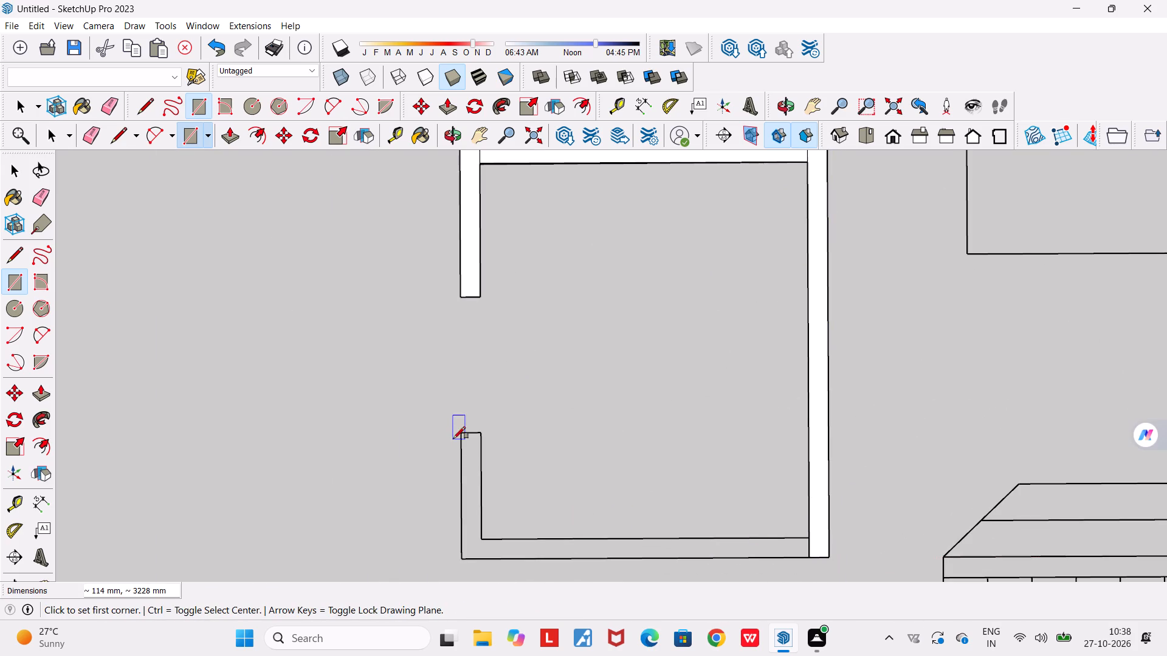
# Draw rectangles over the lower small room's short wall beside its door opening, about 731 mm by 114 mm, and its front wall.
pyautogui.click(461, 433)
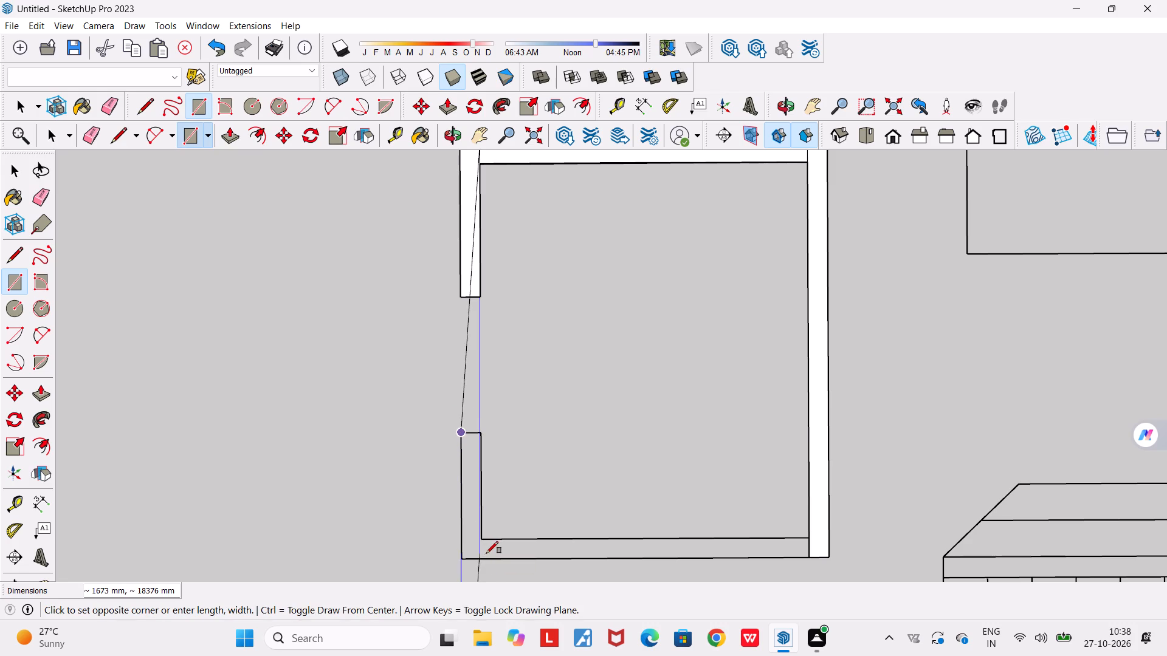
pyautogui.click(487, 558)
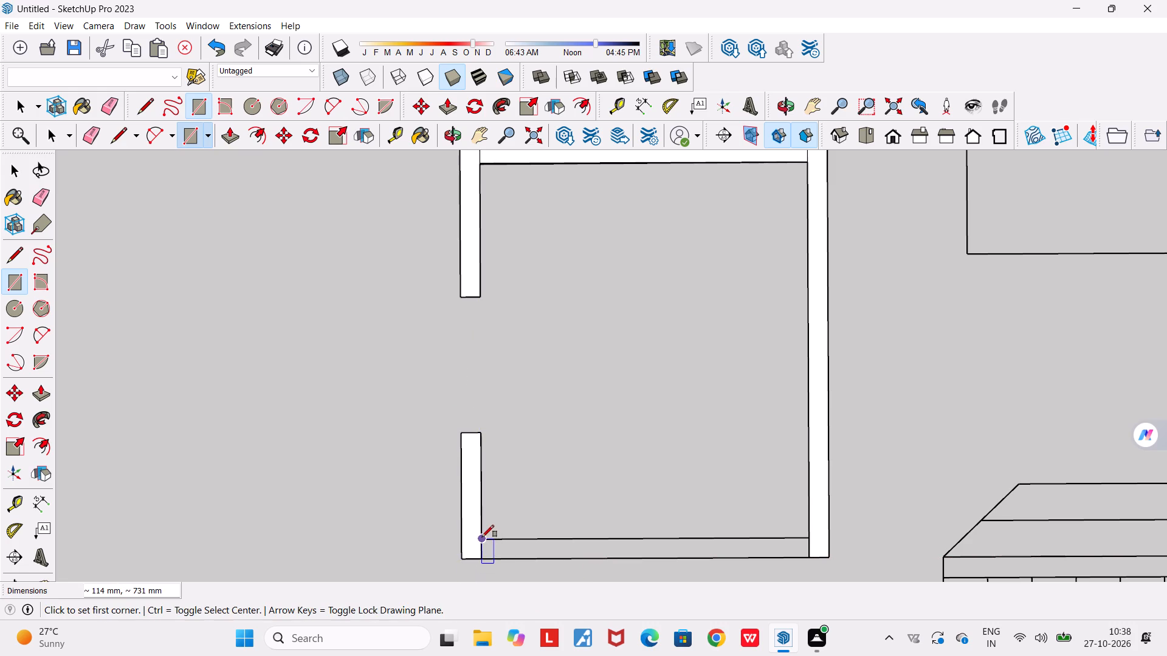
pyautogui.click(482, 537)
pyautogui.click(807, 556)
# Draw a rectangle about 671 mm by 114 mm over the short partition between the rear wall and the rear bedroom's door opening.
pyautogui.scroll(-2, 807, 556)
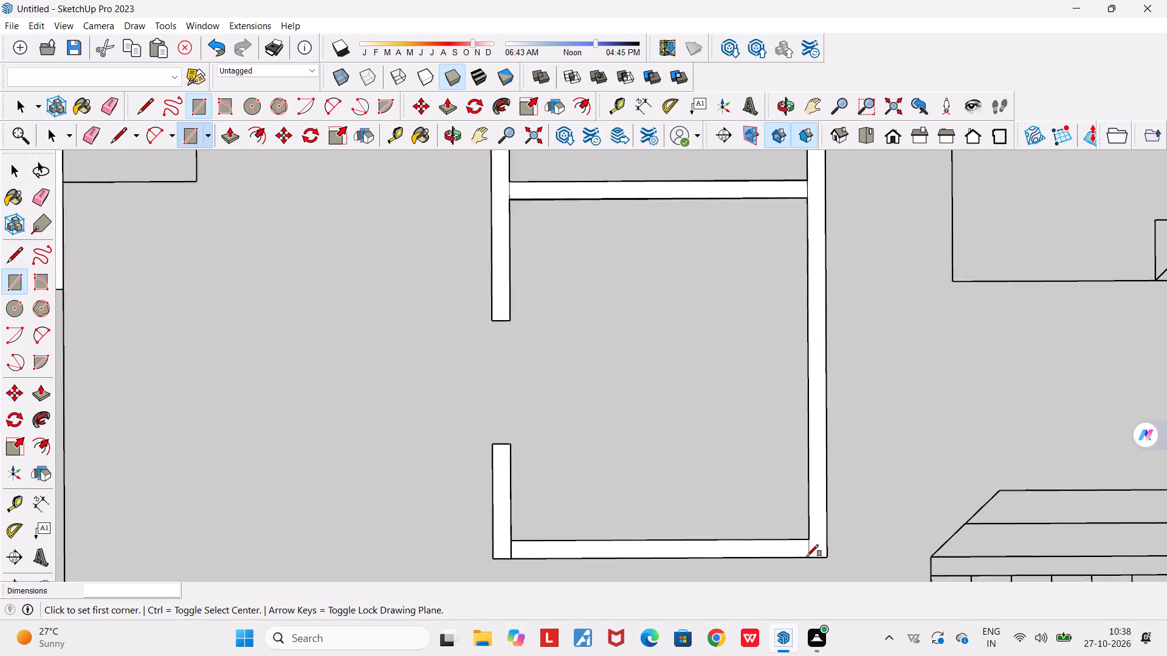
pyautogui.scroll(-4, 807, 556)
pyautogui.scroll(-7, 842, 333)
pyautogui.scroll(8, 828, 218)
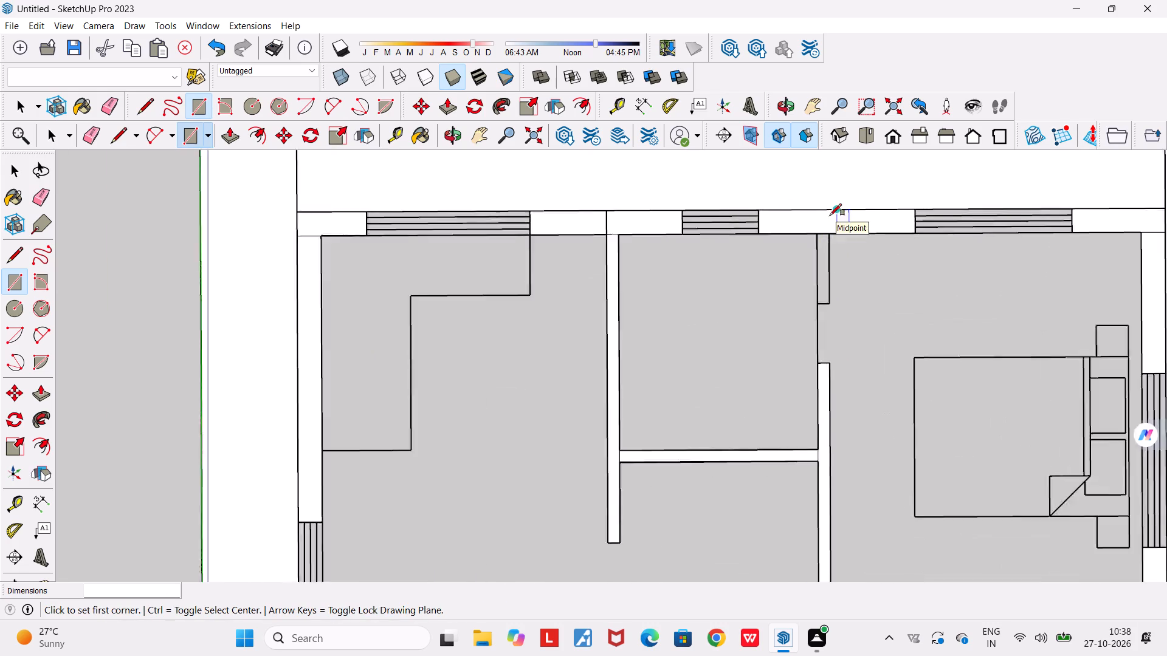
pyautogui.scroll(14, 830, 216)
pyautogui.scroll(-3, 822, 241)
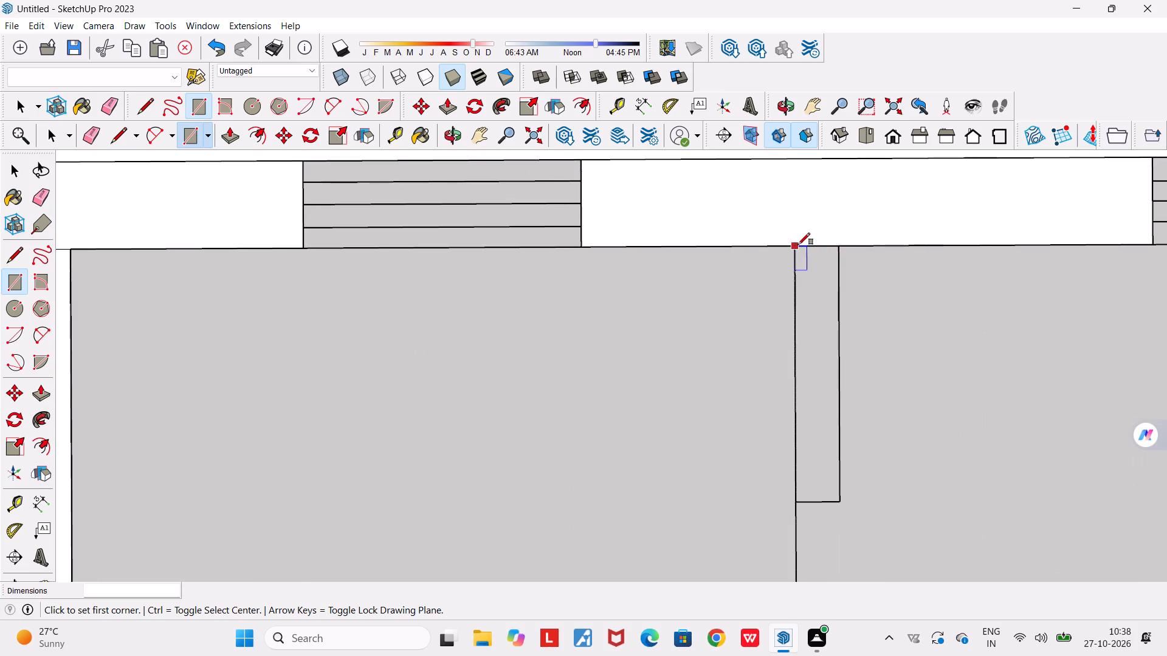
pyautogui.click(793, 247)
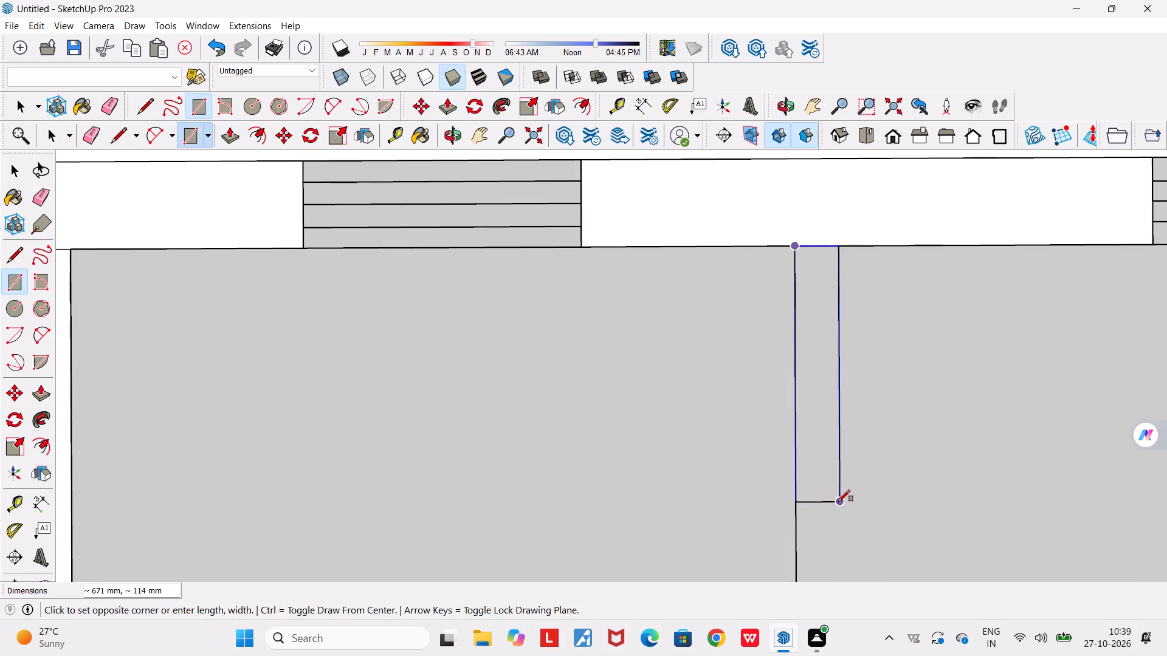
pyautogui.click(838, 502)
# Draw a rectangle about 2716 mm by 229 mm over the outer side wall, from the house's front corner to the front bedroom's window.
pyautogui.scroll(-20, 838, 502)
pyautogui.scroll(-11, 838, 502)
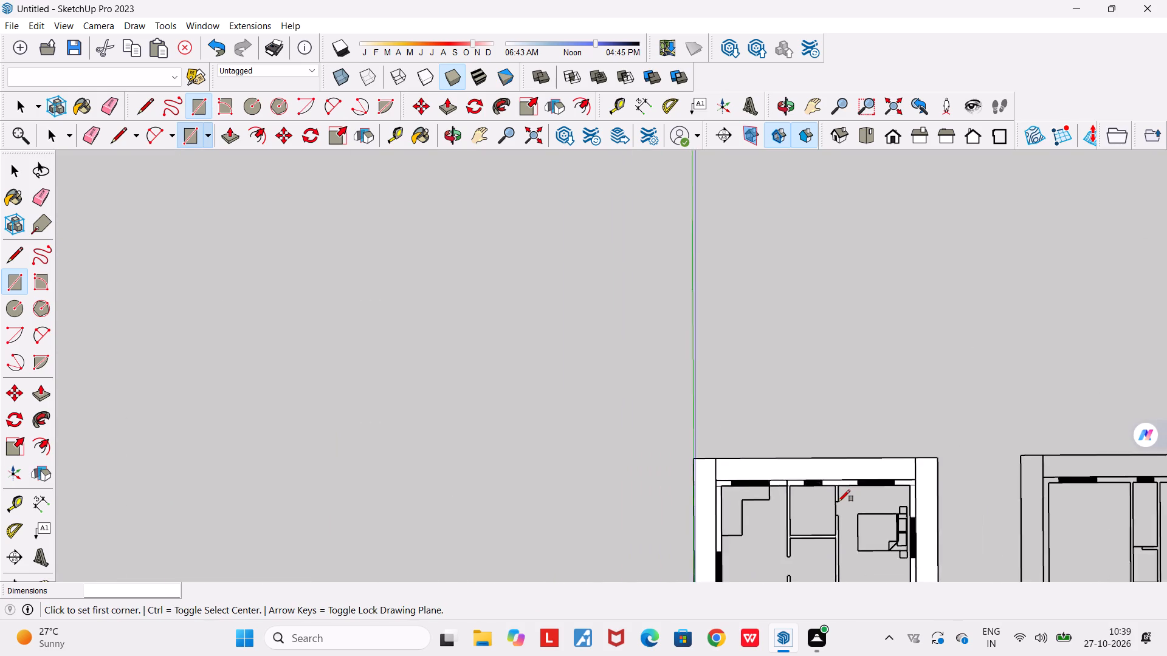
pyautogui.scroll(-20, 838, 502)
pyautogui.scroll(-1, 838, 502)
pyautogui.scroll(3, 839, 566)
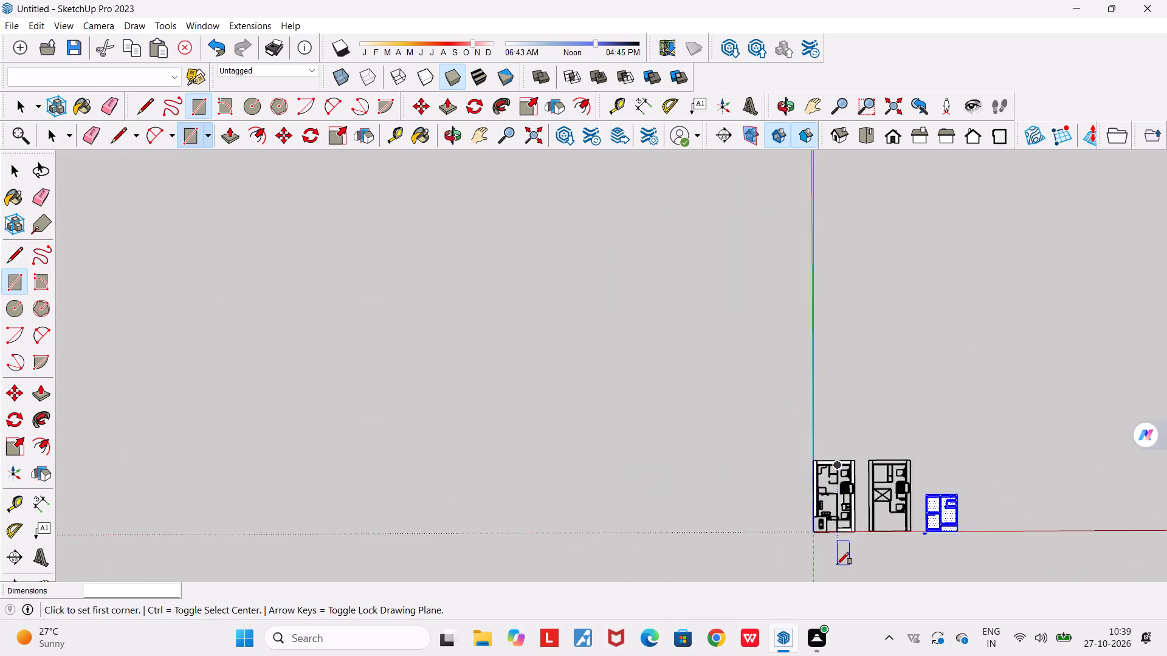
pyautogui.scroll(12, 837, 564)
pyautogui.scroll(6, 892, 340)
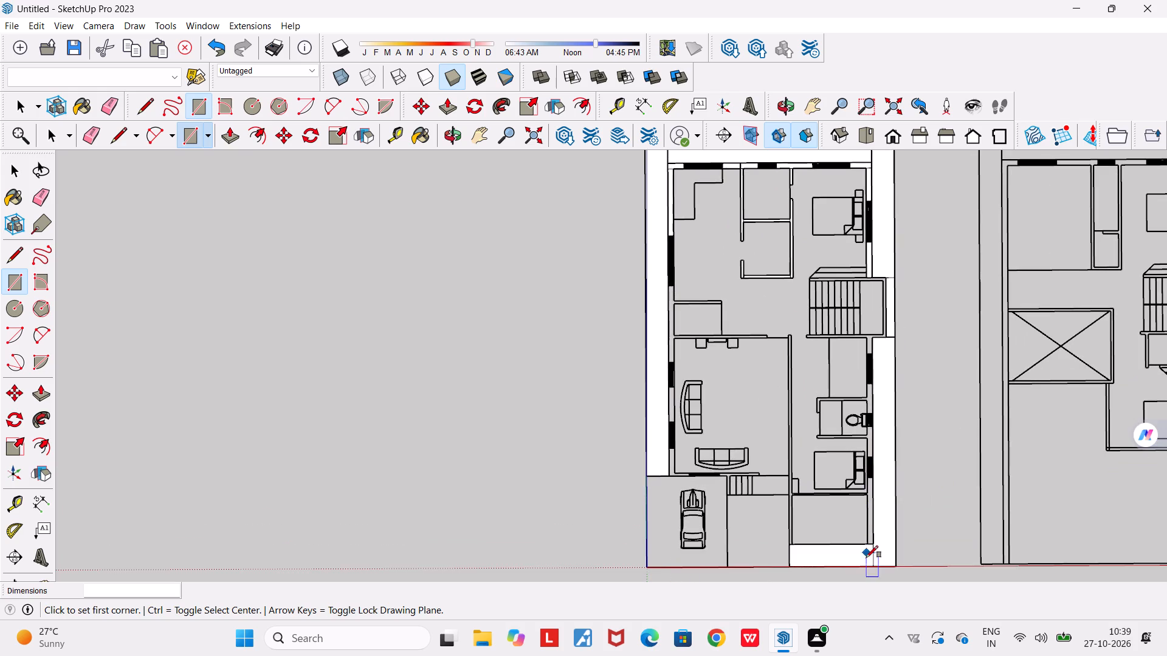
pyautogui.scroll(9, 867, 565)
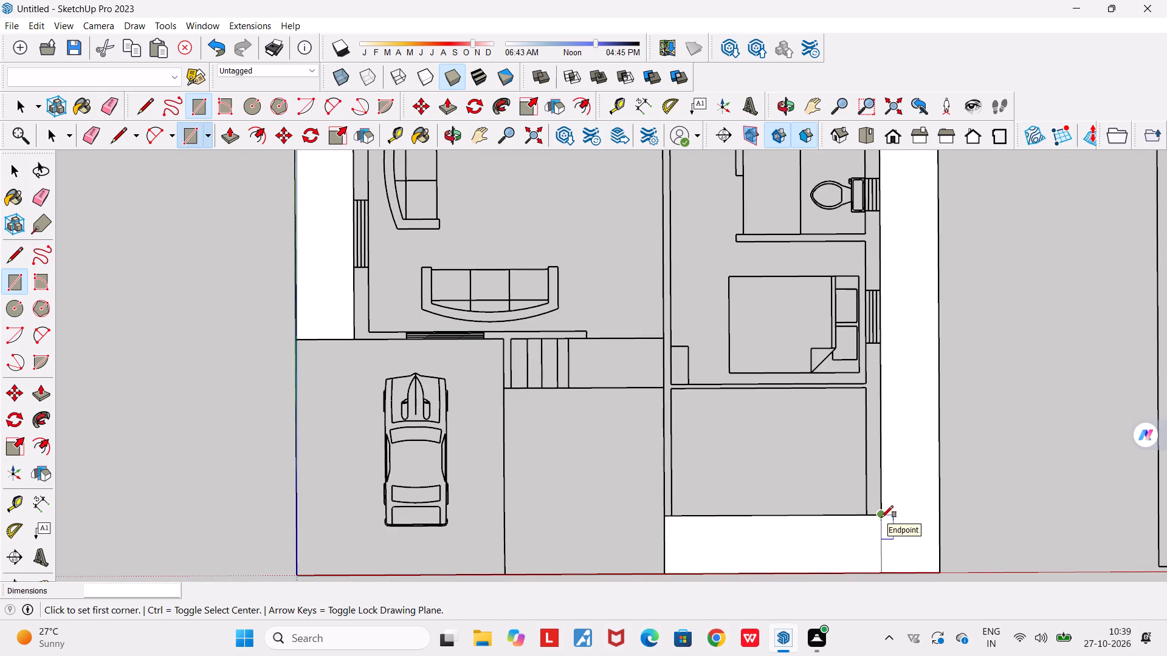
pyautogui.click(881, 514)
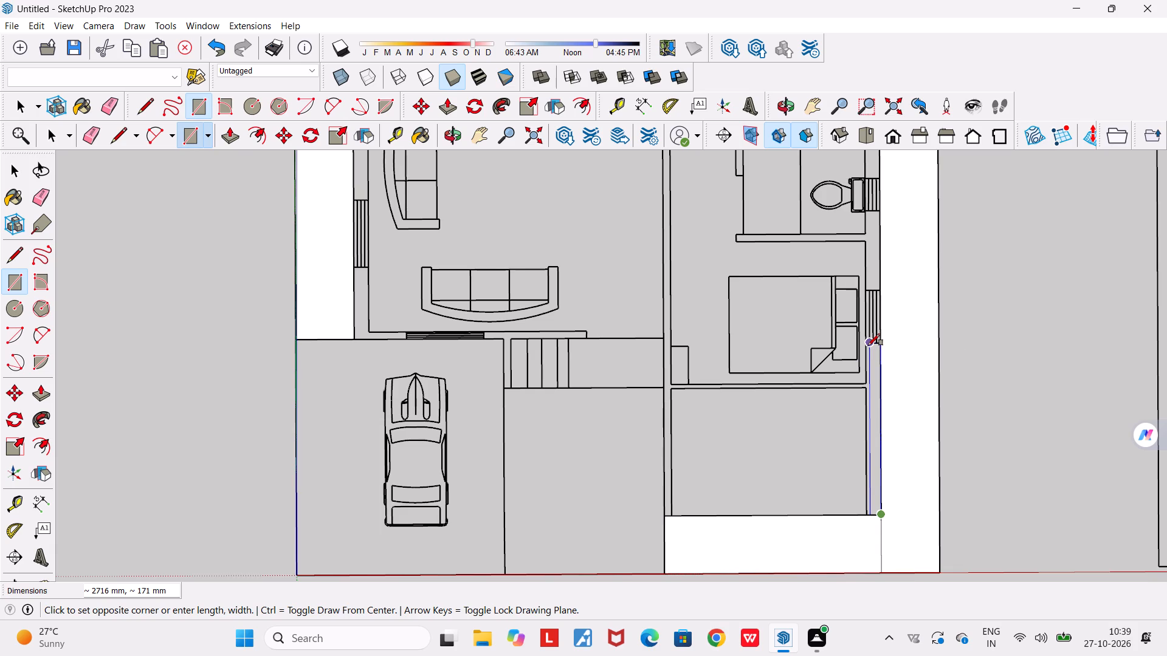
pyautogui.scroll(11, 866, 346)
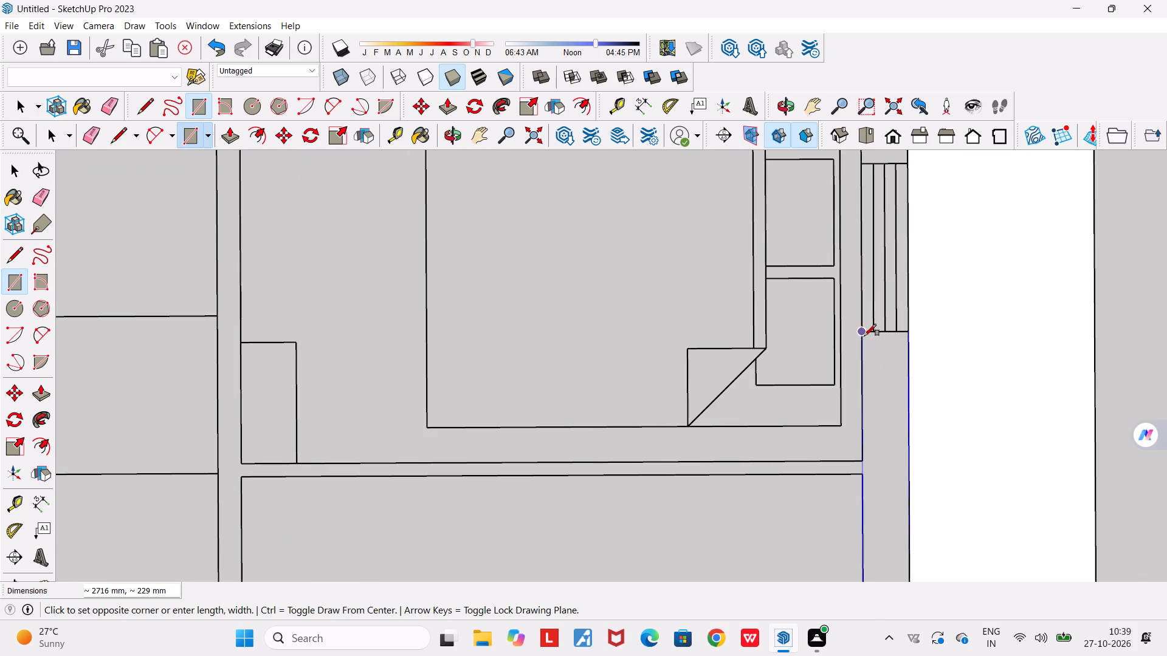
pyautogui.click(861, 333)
# Examine the traced side wall around the front bedroom's window and the first plan as a whole.
pyautogui.scroll(-7, 867, 383)
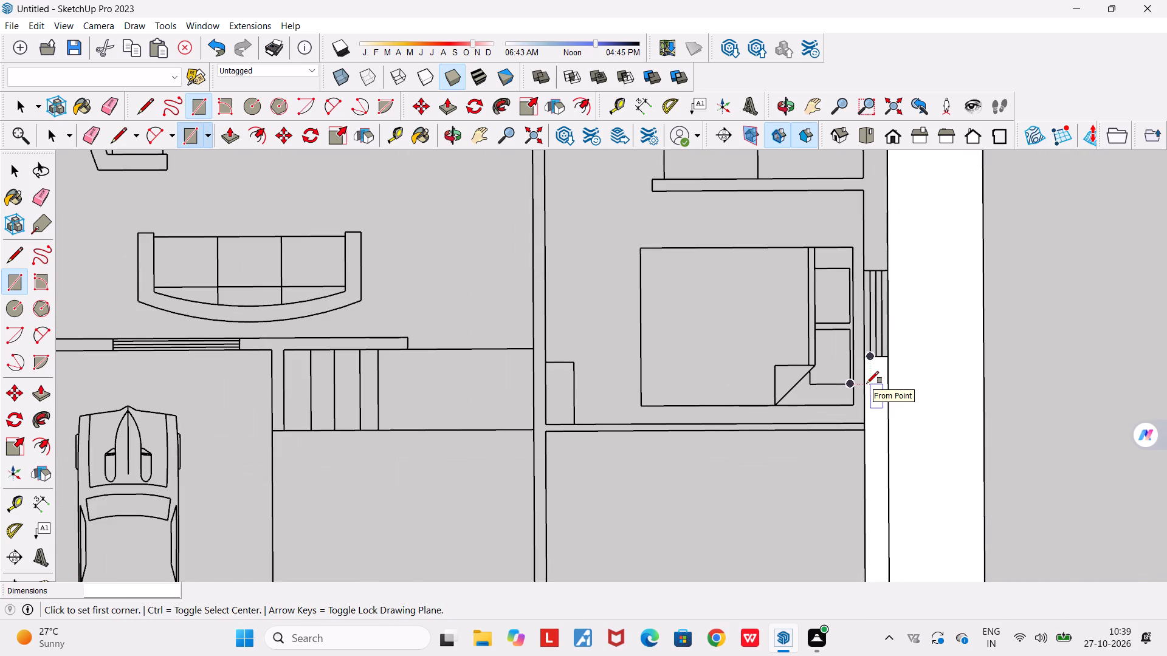
pyautogui.scroll(-6, 867, 383)
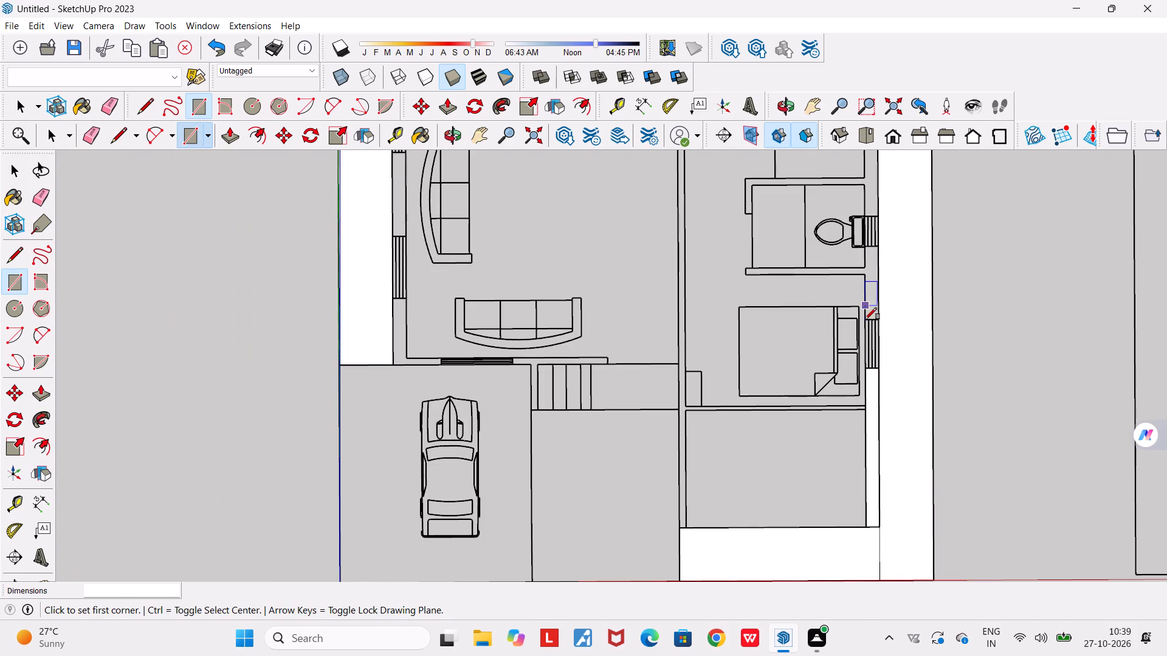
pyautogui.scroll(-11, 876, 375)
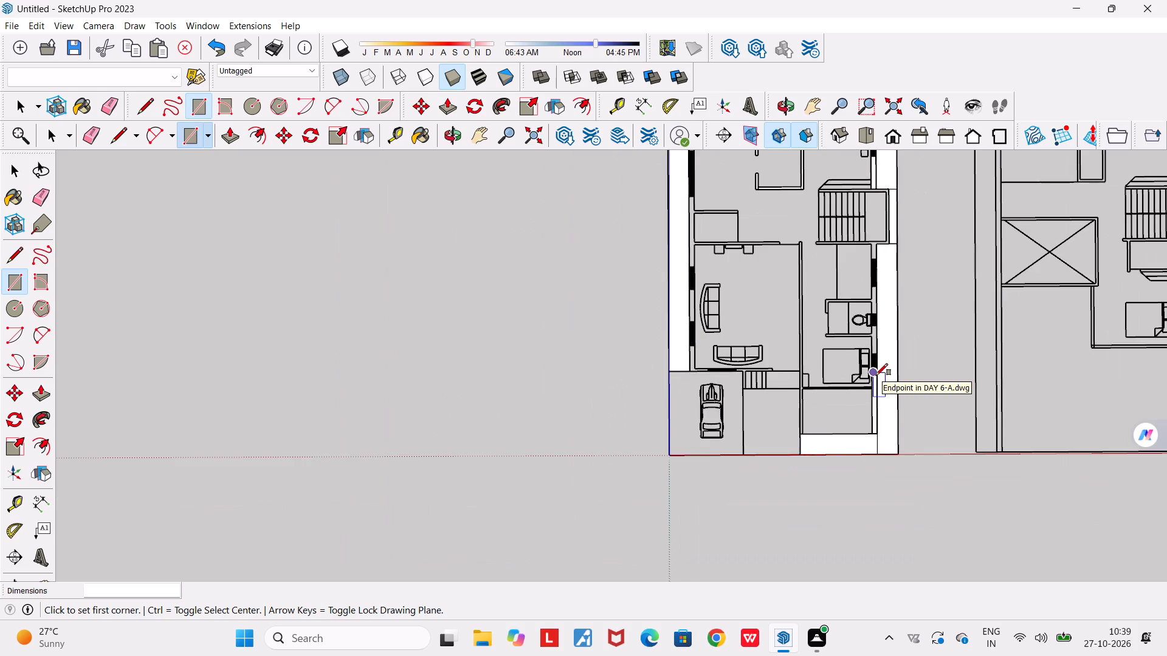
pyautogui.scroll(-4, 876, 375)
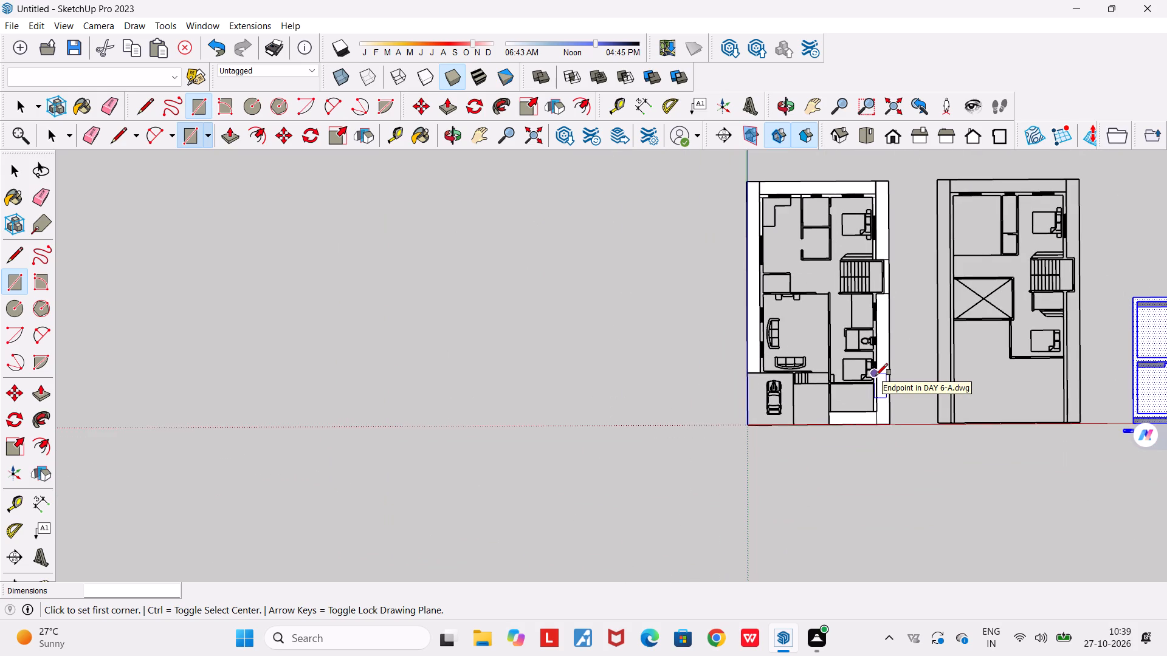
pyautogui.scroll(17, 876, 375)
pyautogui.scroll(5, 851, 403)
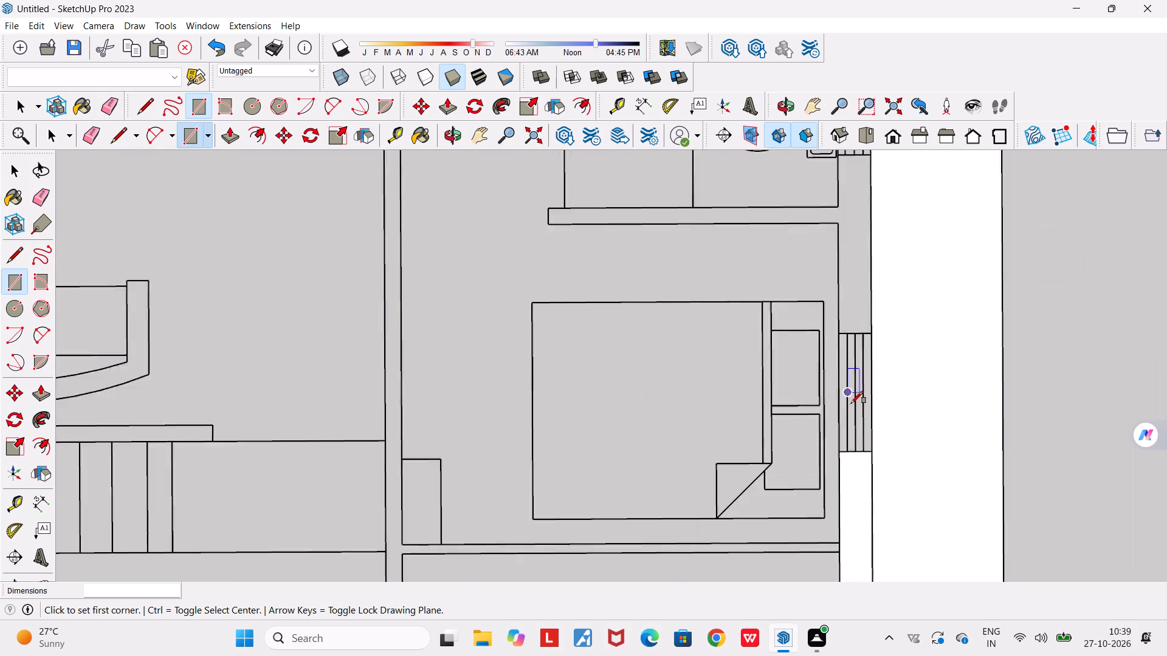
pyautogui.scroll(2, 851, 403)
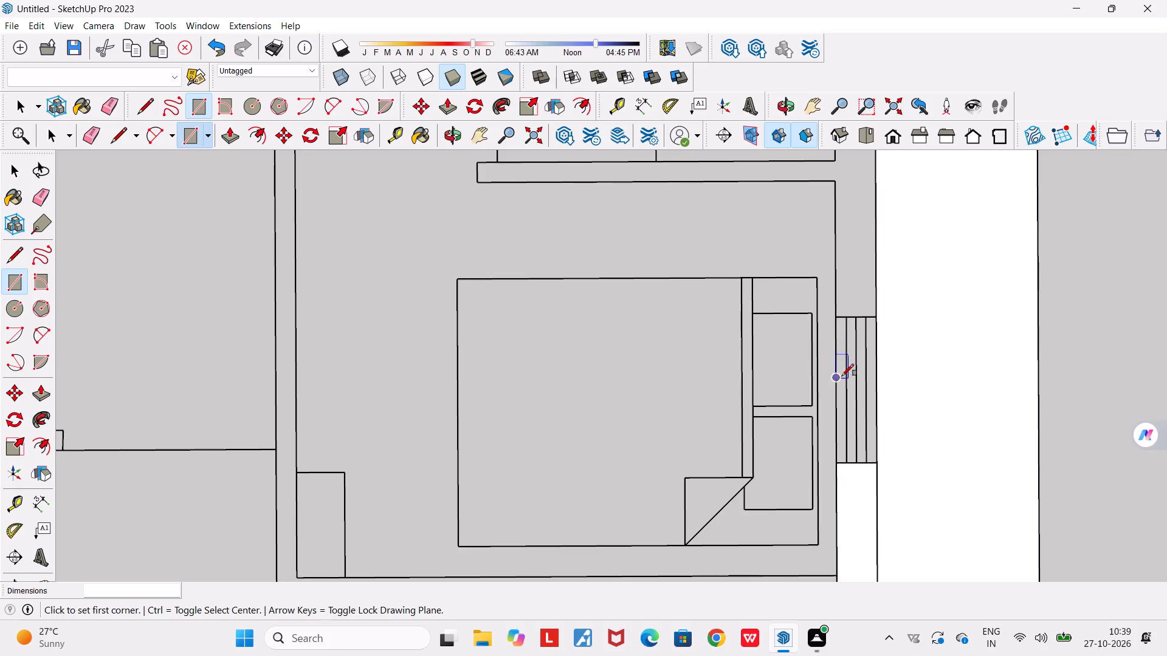
pyautogui.scroll(-20, 844, 393)
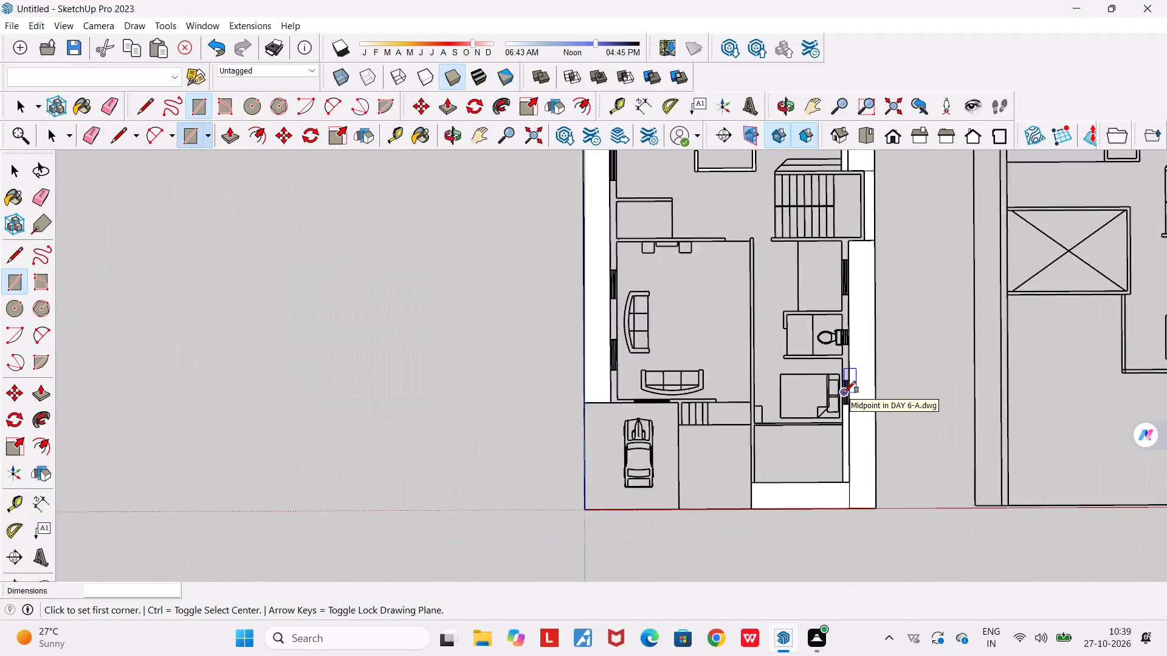
pyautogui.scroll(-7, 844, 393)
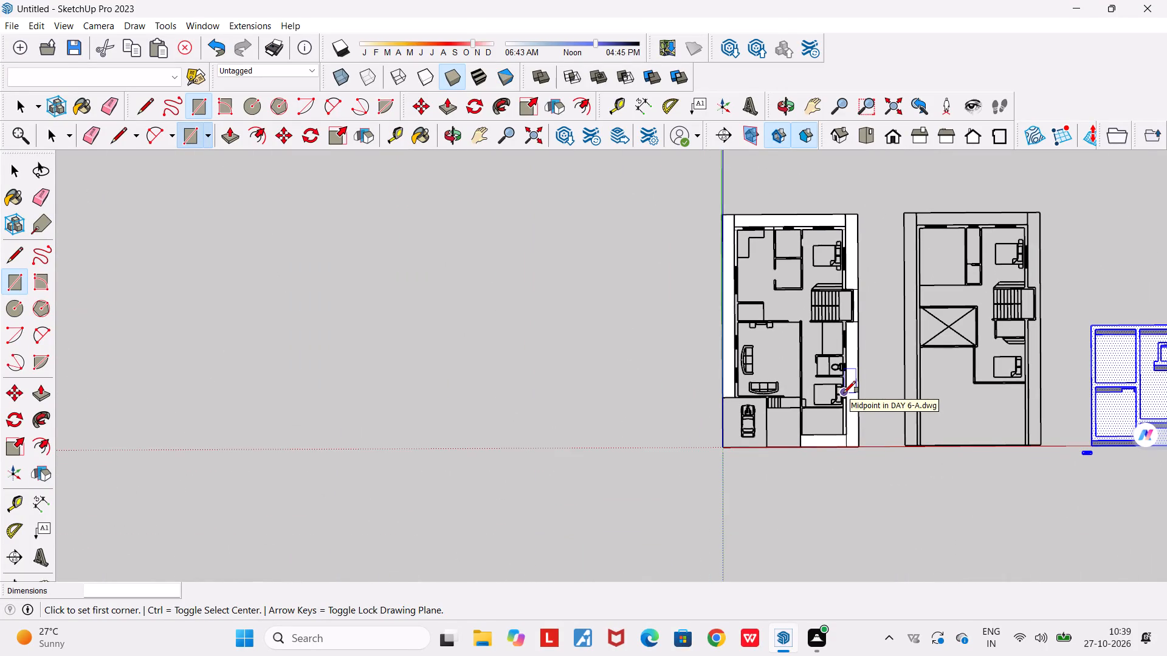
# Undo the wall rectangles drawn over the first plan, back to the open-margin rectangles.
pyautogui.hotkey('ctrl', 'z')
pyautogui.hotkey('ctrl', 'z')
pyautogui.hotkey('ctrl', 'z')
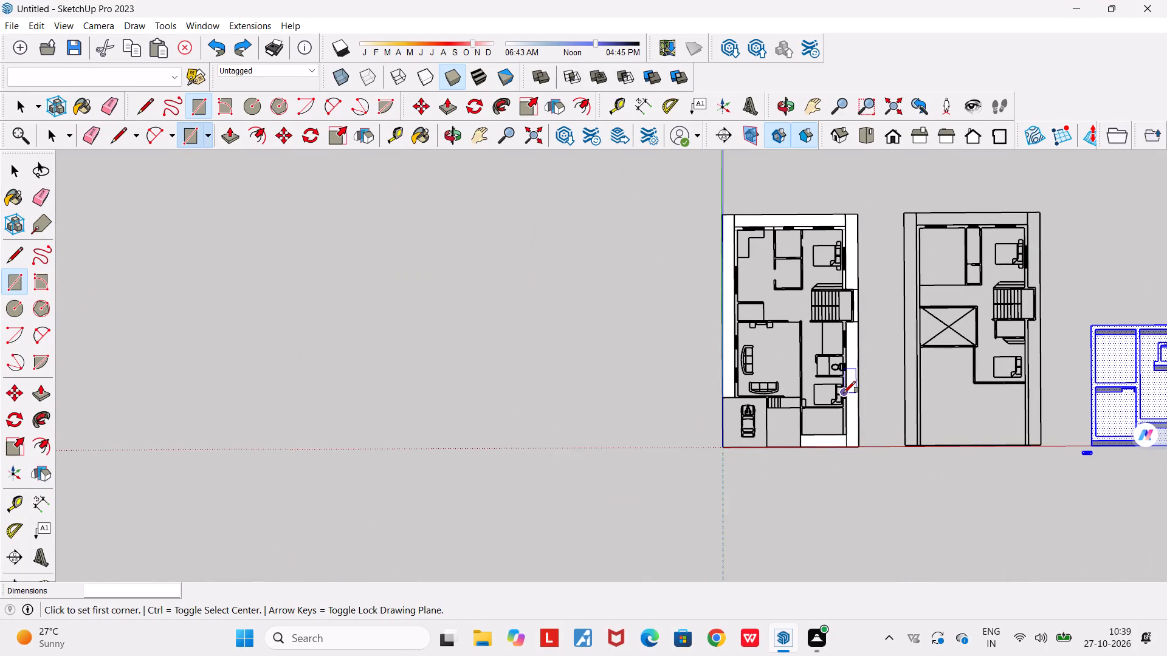
pyautogui.hotkey('ctrl', 'z')
pyautogui.hotkey('ctrl', 'z')
pyautogui.hotkey('ctrl', 'z')
pyautogui.hotkey('ctrl', 'z')
pyautogui.hotkey('ctrl', 'z')
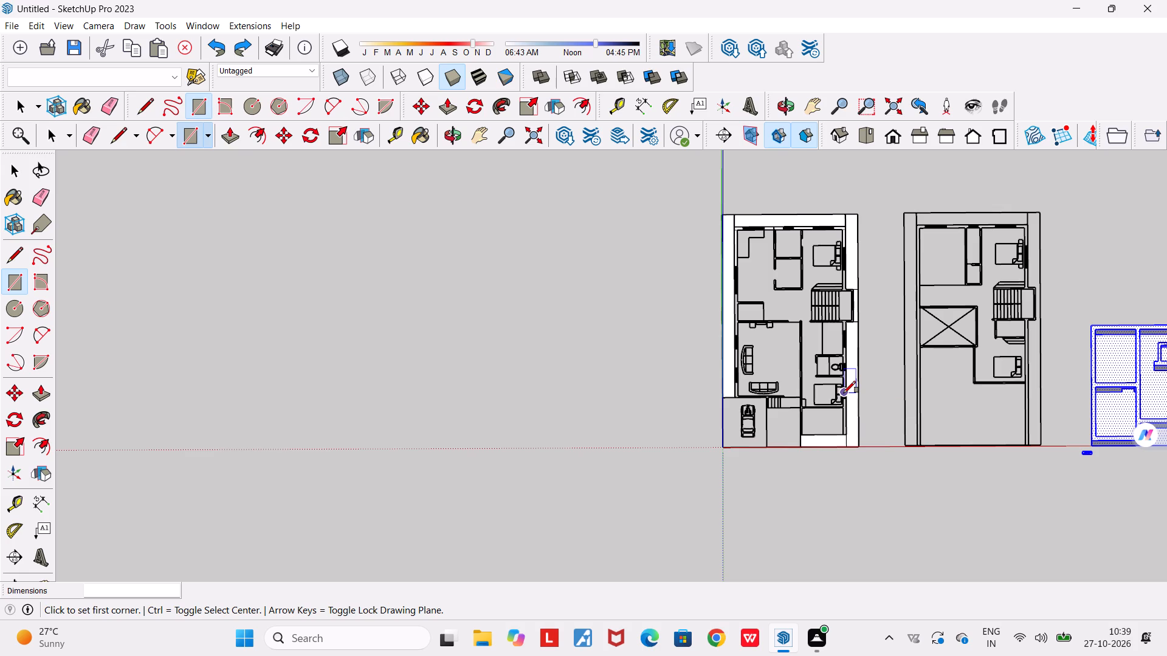
pyautogui.hotkey('ctrl', 'z')
pyautogui.hotkey('ctrl', 'z')
pyautogui.hotkey('ctrl', 'z')
pyautogui.hotkey('ctrl', 'z')
pyautogui.hotkey('ctrl', 'z')
pyautogui.hotkey('ctrl', 'z')
pyautogui.hotkey('ctrl', 'z')
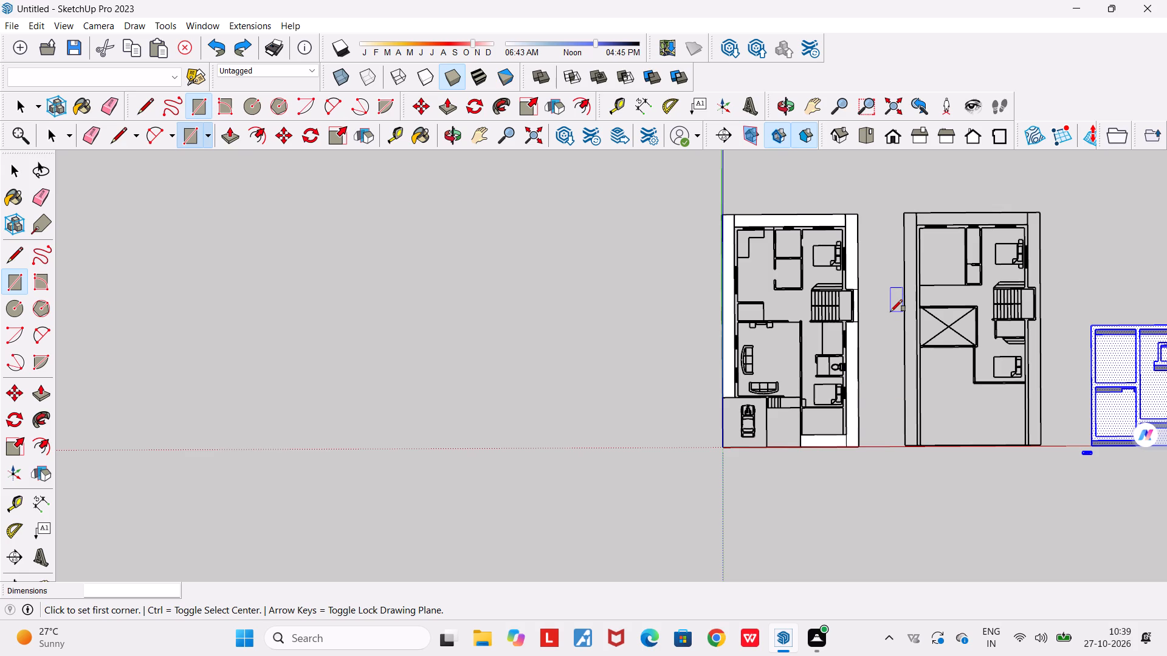
pyautogui.scroll(4, 787, 231)
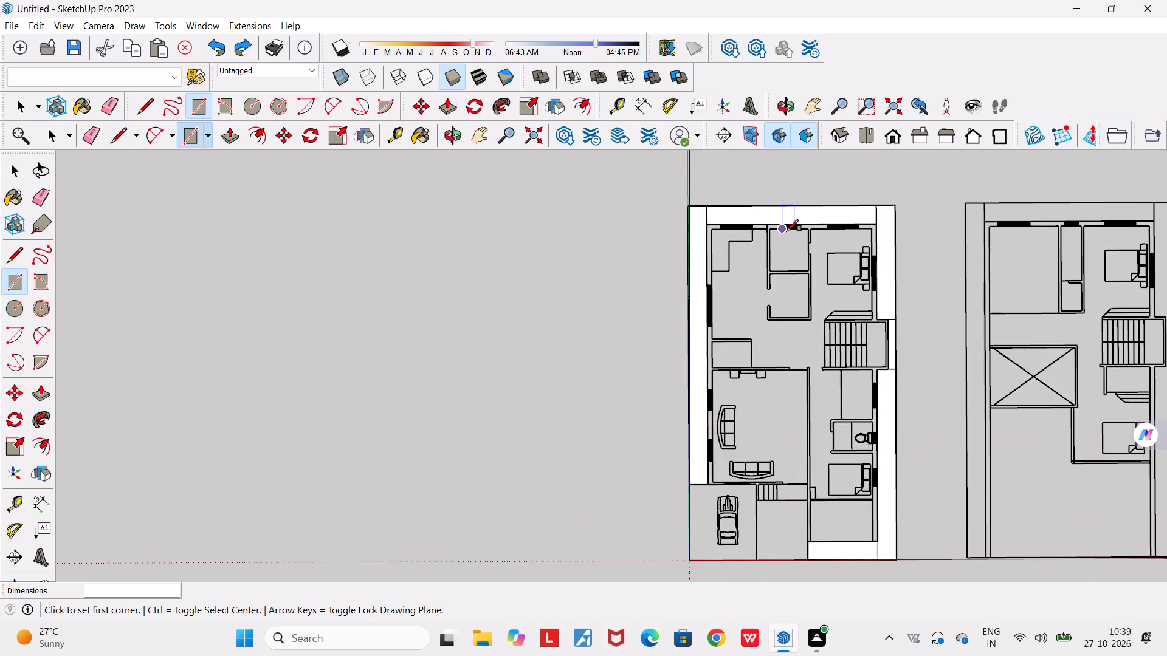
pyautogui.scroll(4, 804, 242)
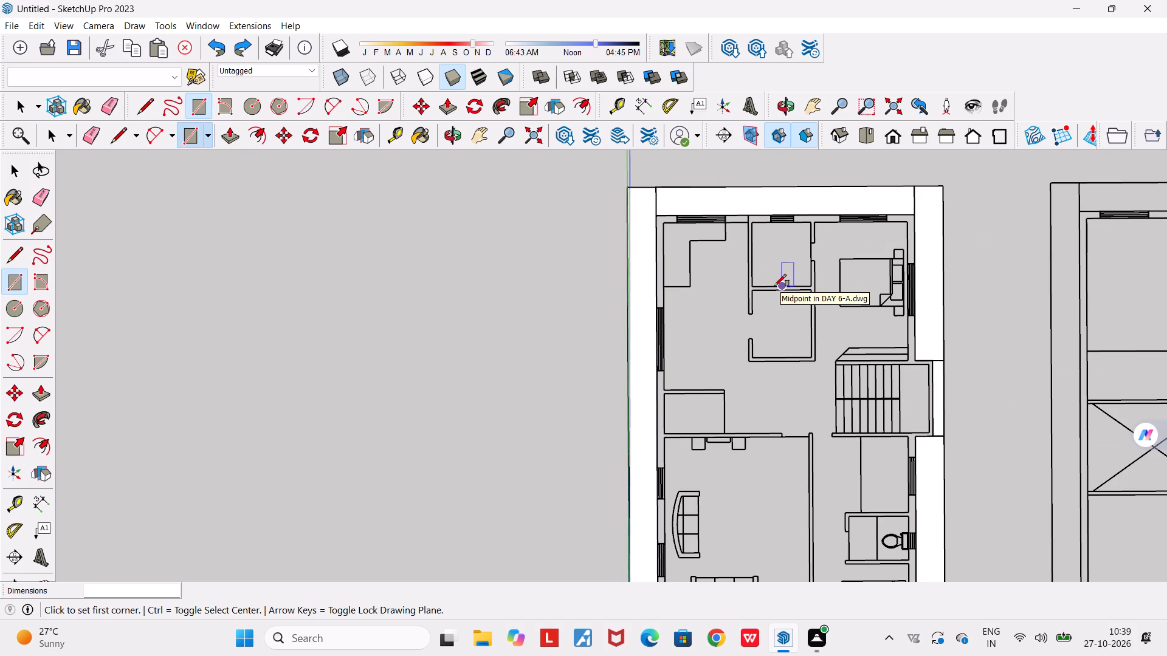
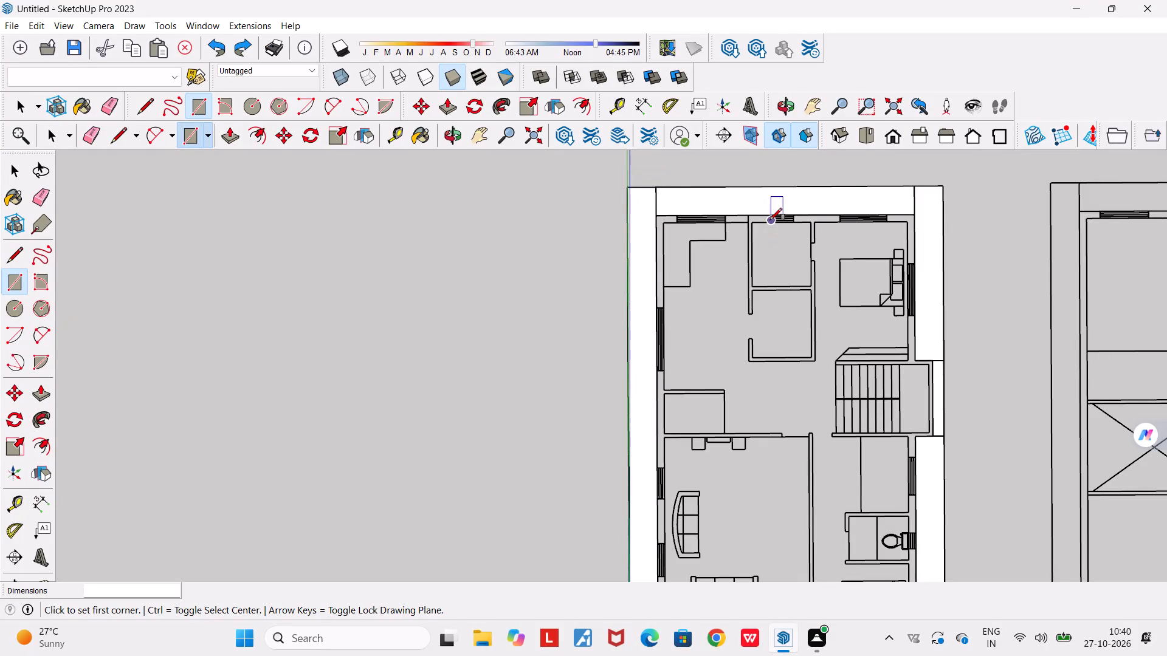
# Draw a rectangle about 8230 mm by 229 mm over the first plan's full rear wall.
pyautogui.scroll(2, 811, 299)
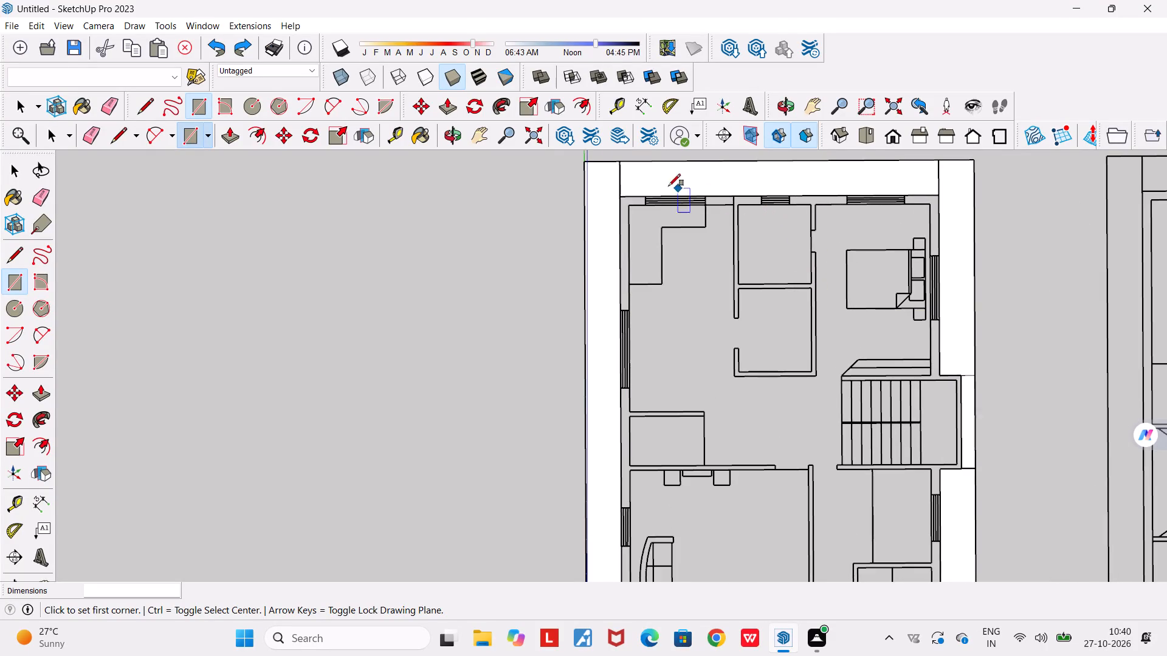
pyautogui.click(621, 196)
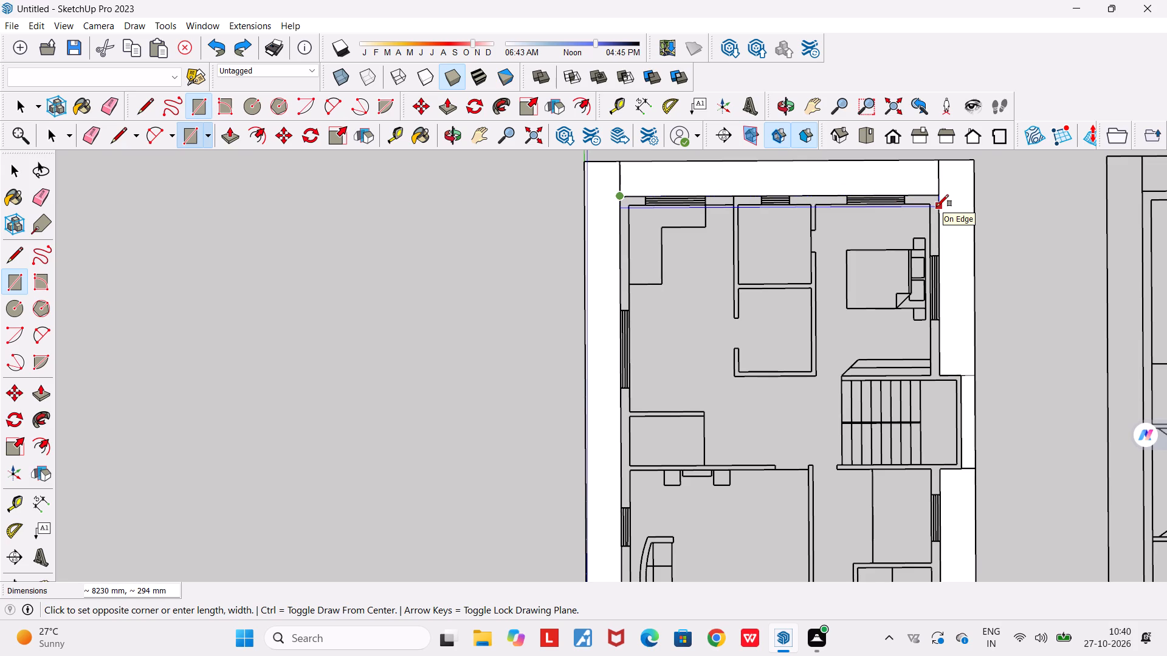
pyautogui.scroll(5, 937, 207)
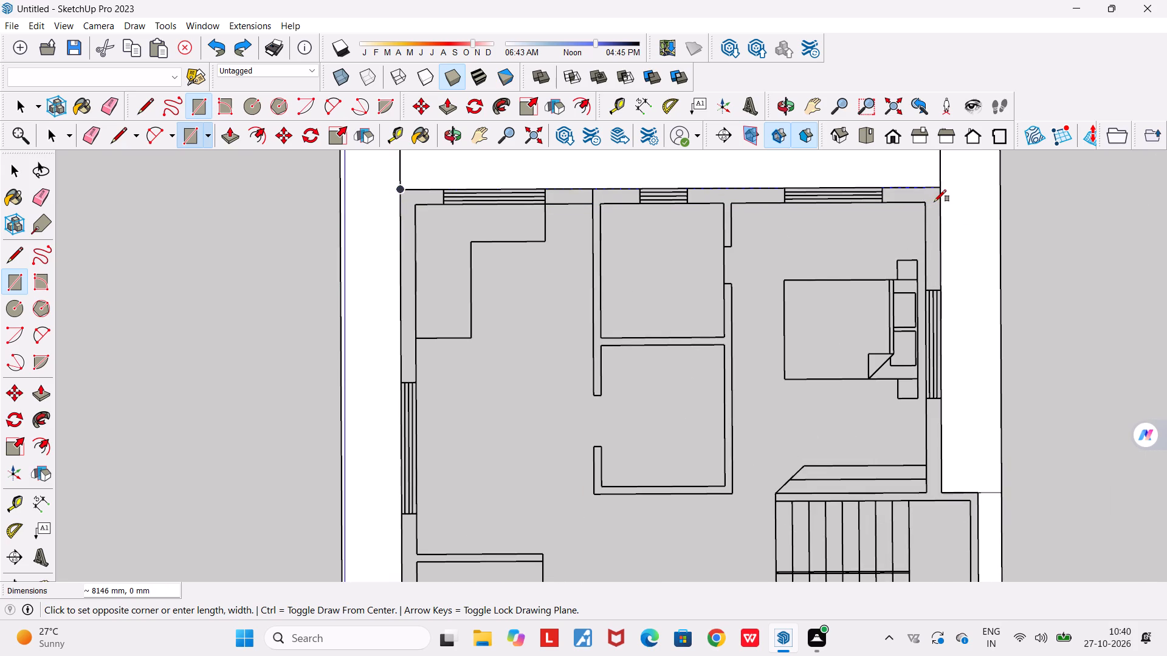
pyautogui.click(940, 202)
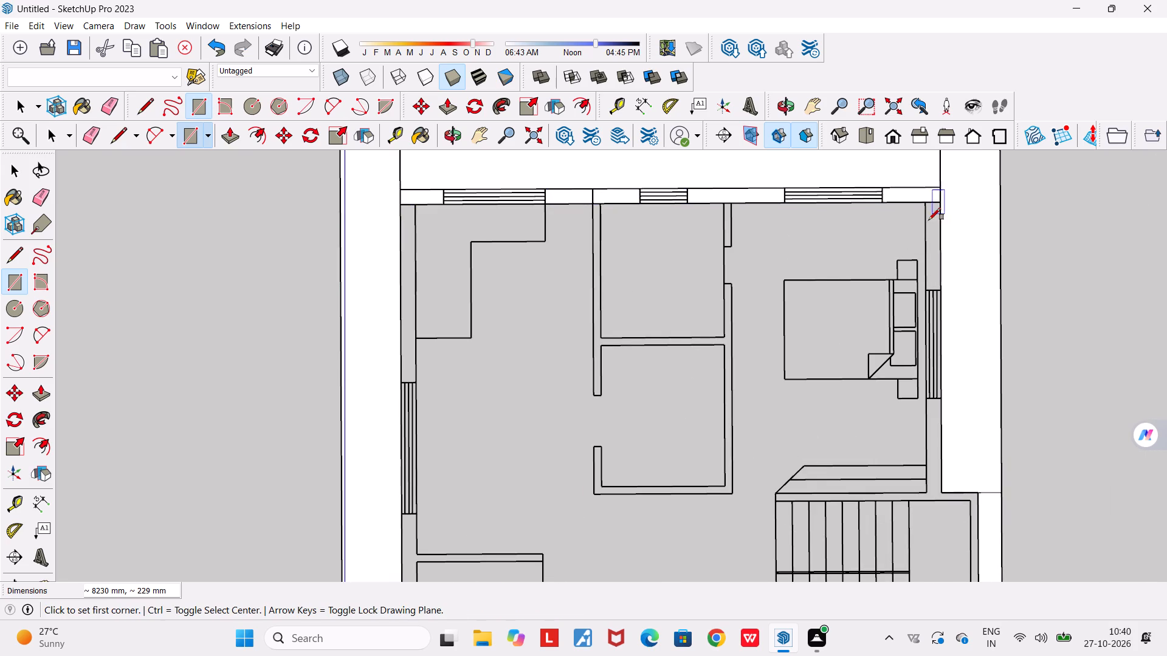
# Draw a rectangle about 12510 mm by 229 mm over the living-room-side outer wall, from the rear wall to the car porch.
pyautogui.scroll(-5, 917, 224)
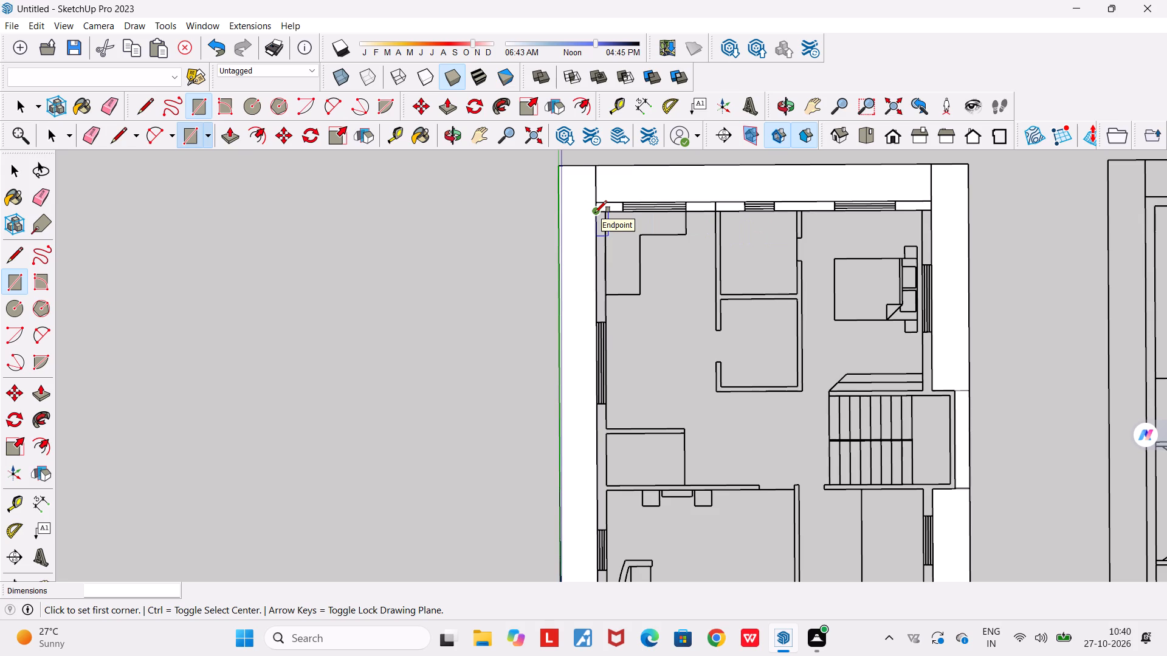
pyautogui.click(597, 213)
pyautogui.scroll(-7, 607, 301)
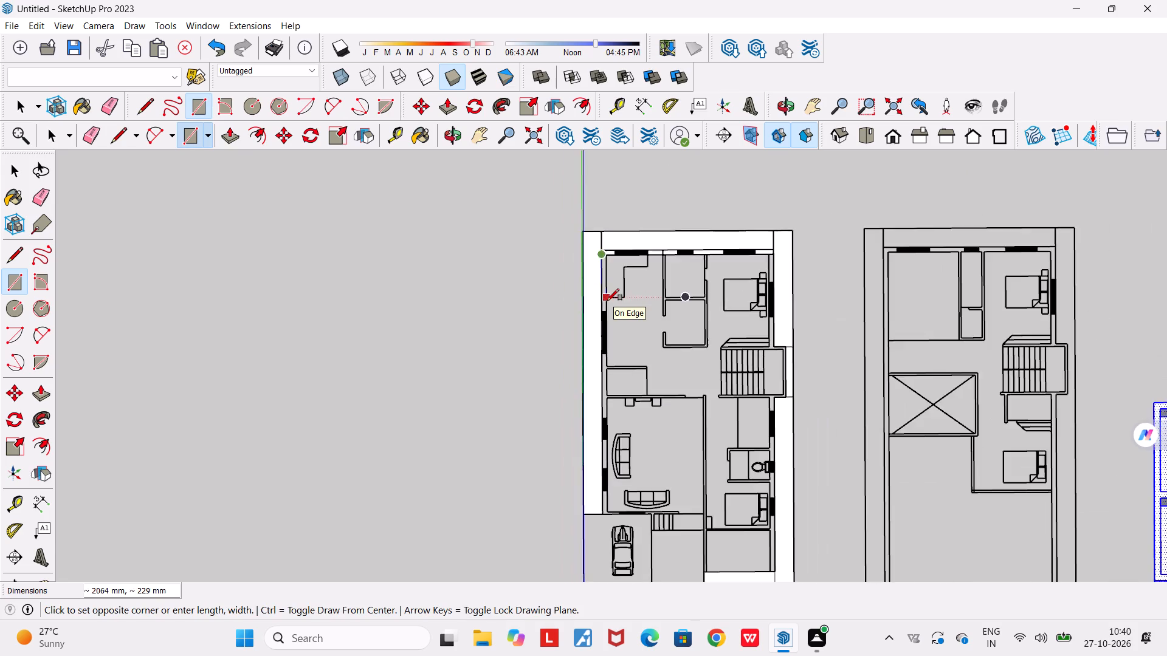
pyautogui.scroll(-4, 607, 301)
pyautogui.scroll(12, 610, 445)
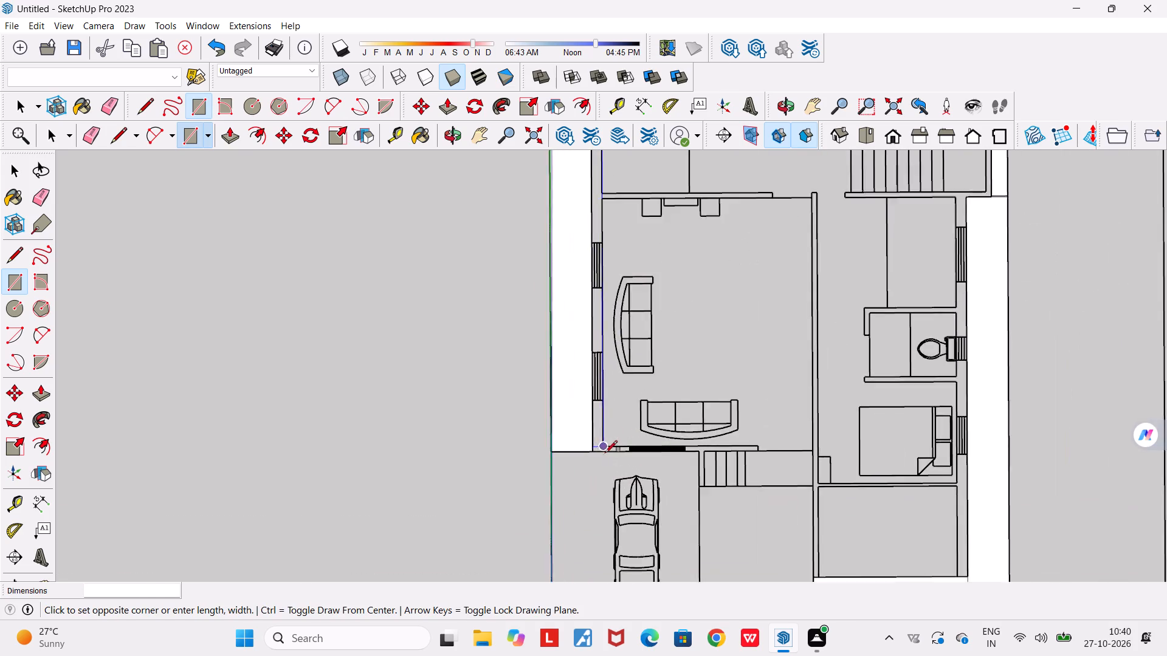
pyautogui.scroll(10, 596, 470)
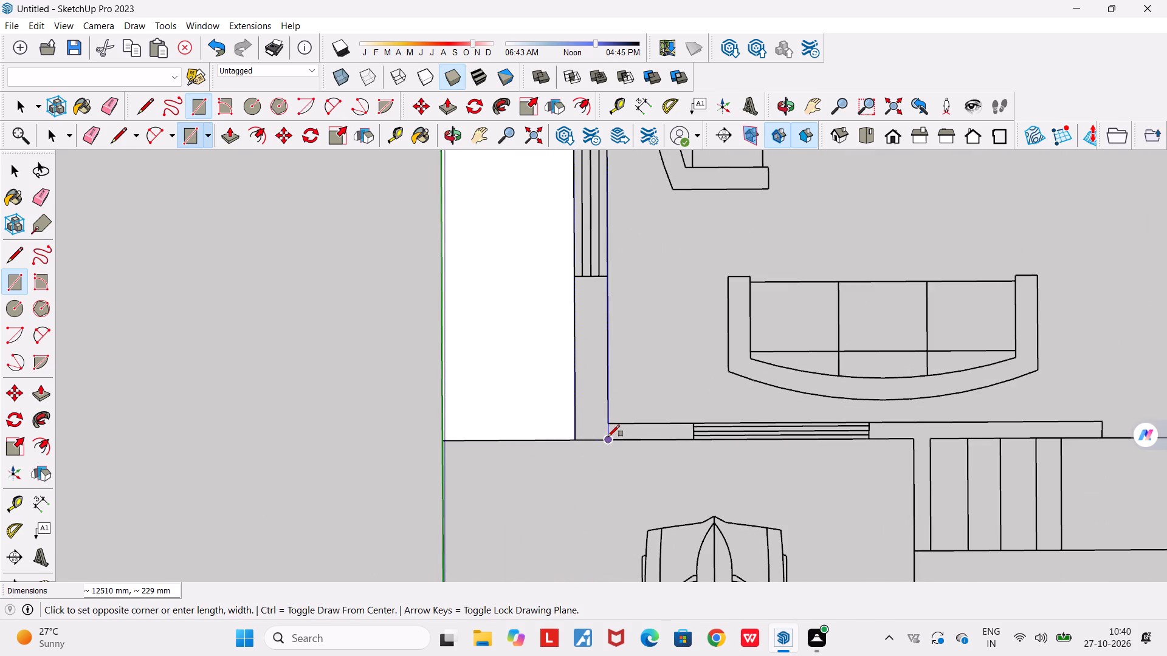
pyautogui.click(608, 437)
# Draw a rectangle about 3405 mm by 114 mm over the living room's front wall, from the side wall to the wall's free end by the steps.
pyautogui.scroll(-2, 613, 435)
pyautogui.click(611, 423)
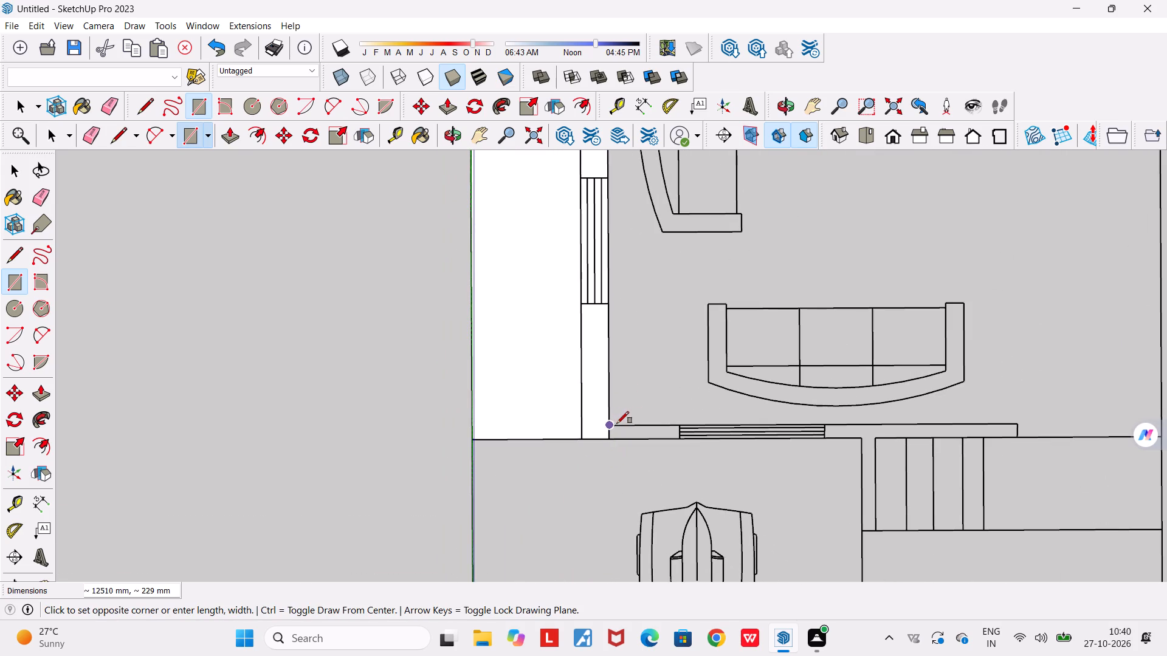
pyautogui.scroll(-7, 759, 441)
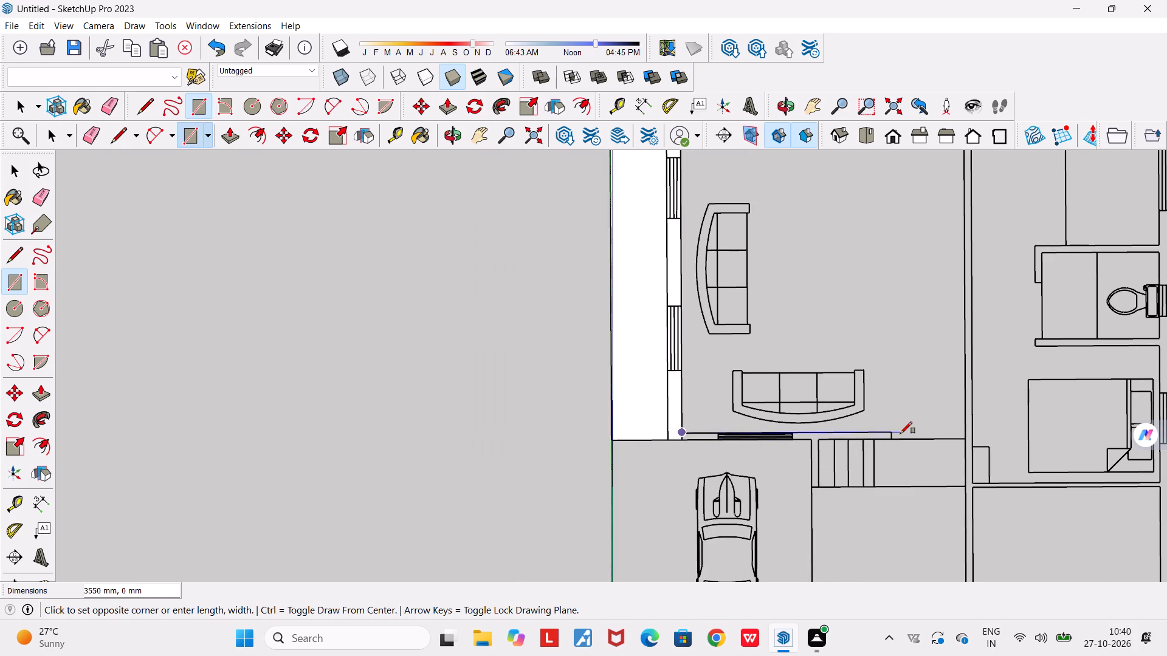
pyautogui.scroll(12, 900, 434)
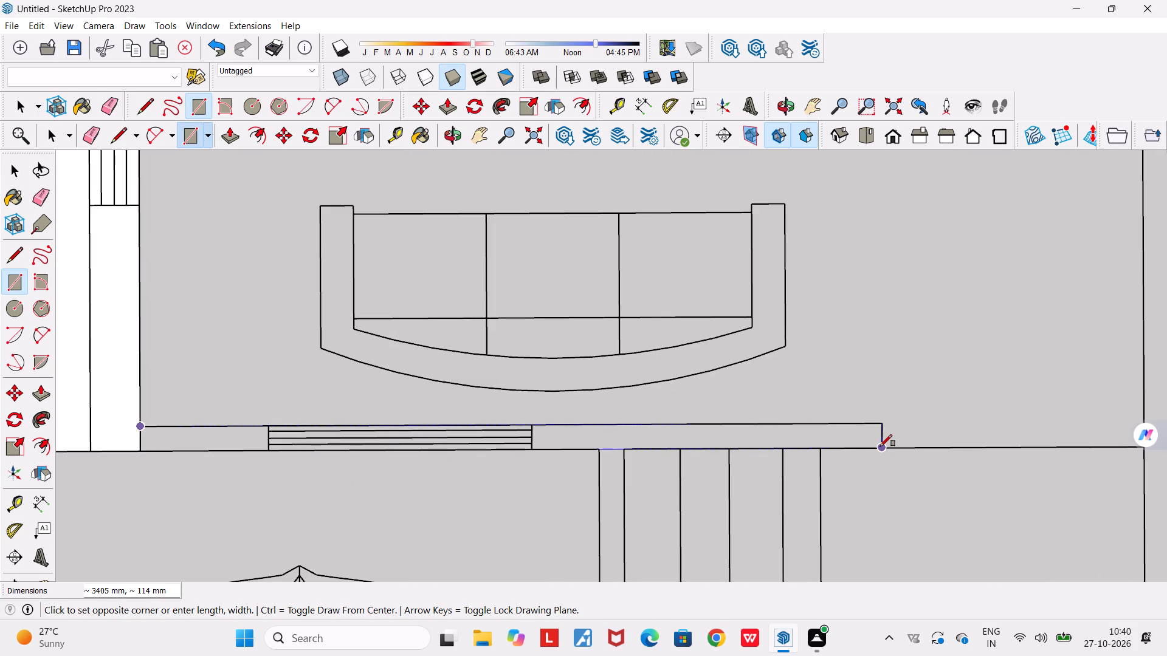
pyautogui.click(880, 446)
# Draw a rectangle about 4469 mm by 229 mm over the rear bedroom's outer side wall, from the rear wall to the staircase.
pyautogui.scroll(-9, 879, 448)
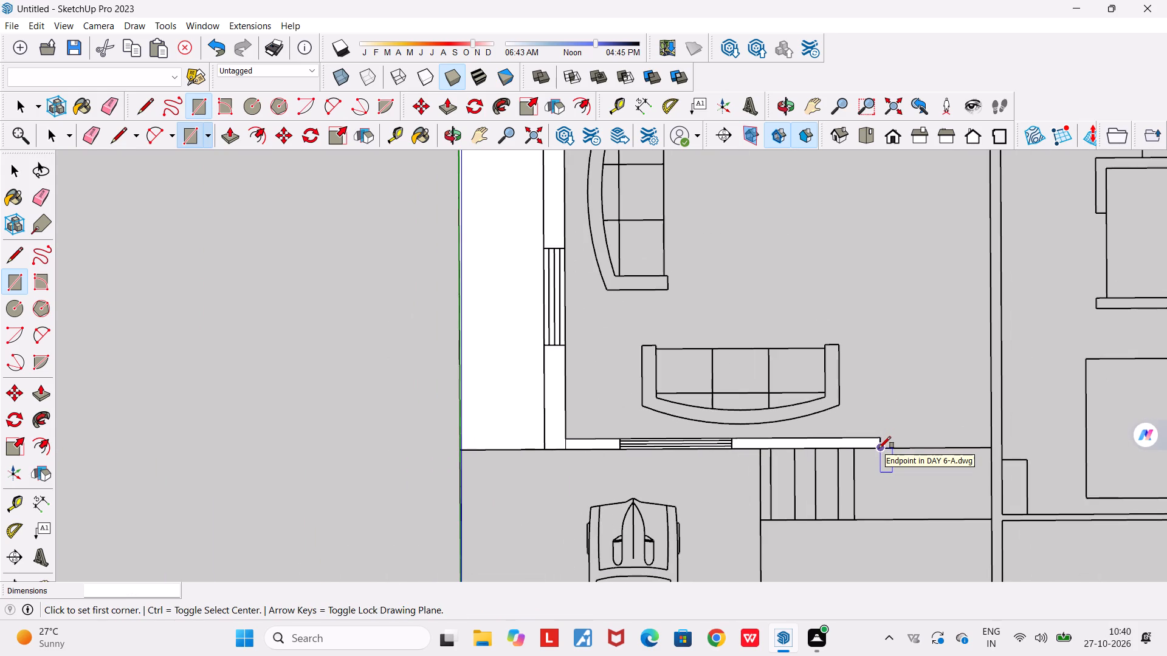
pyautogui.scroll(-11, 879, 448)
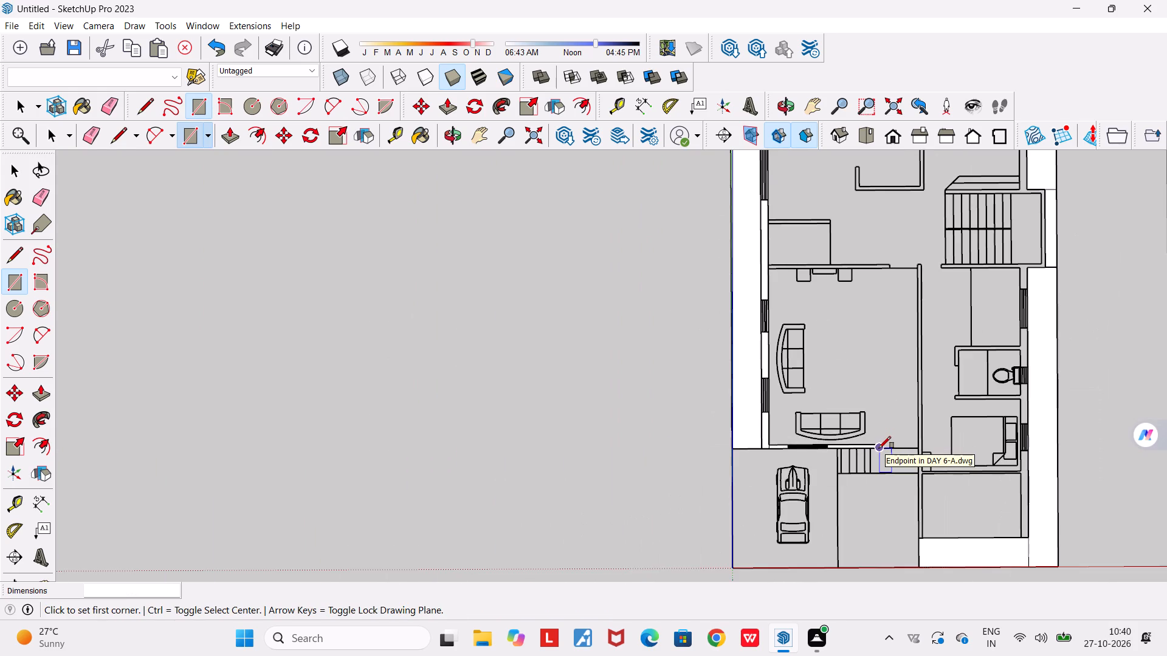
pyautogui.scroll(-6, 879, 448)
pyautogui.scroll(4, 986, 220)
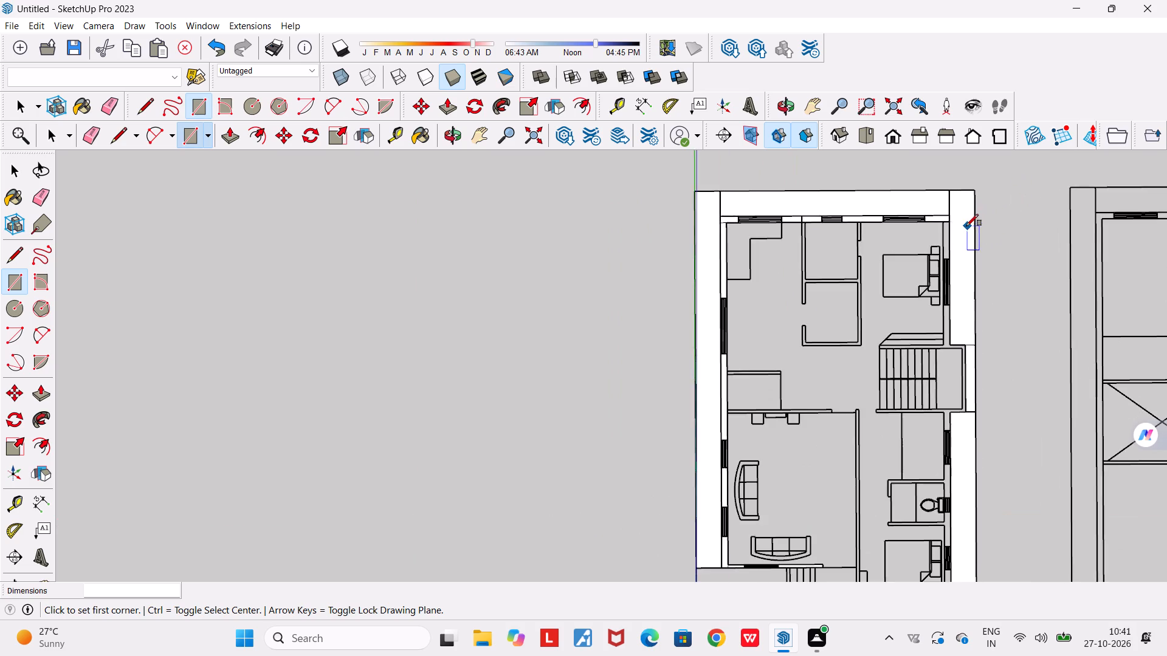
pyautogui.scroll(7, 966, 226)
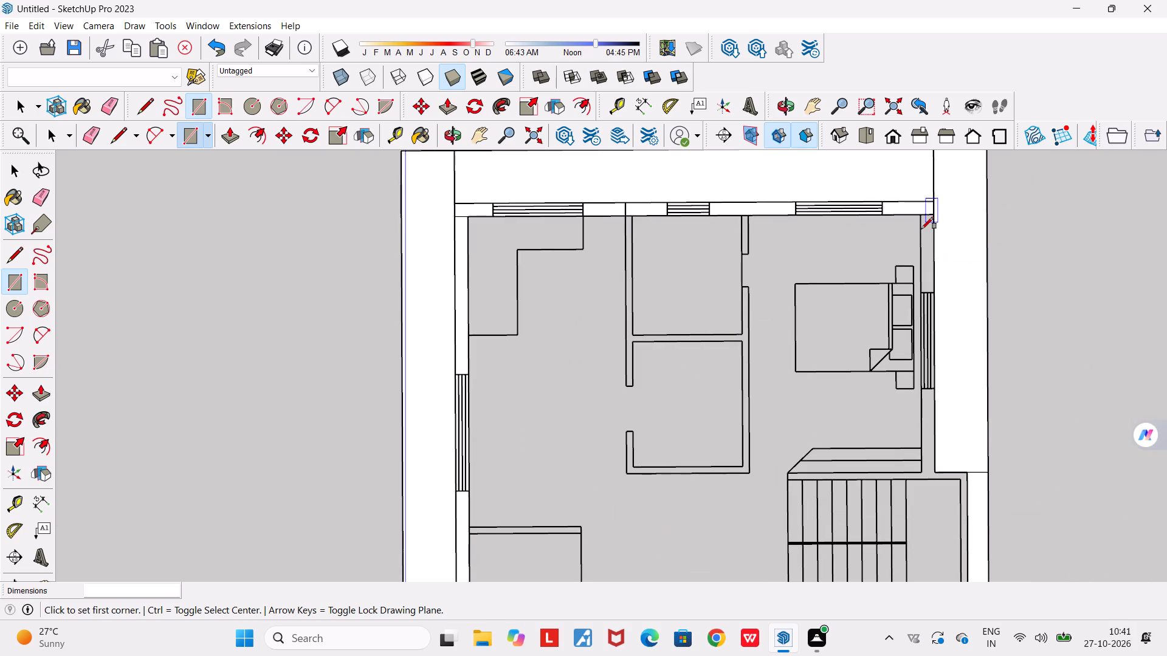
pyautogui.click(921, 216)
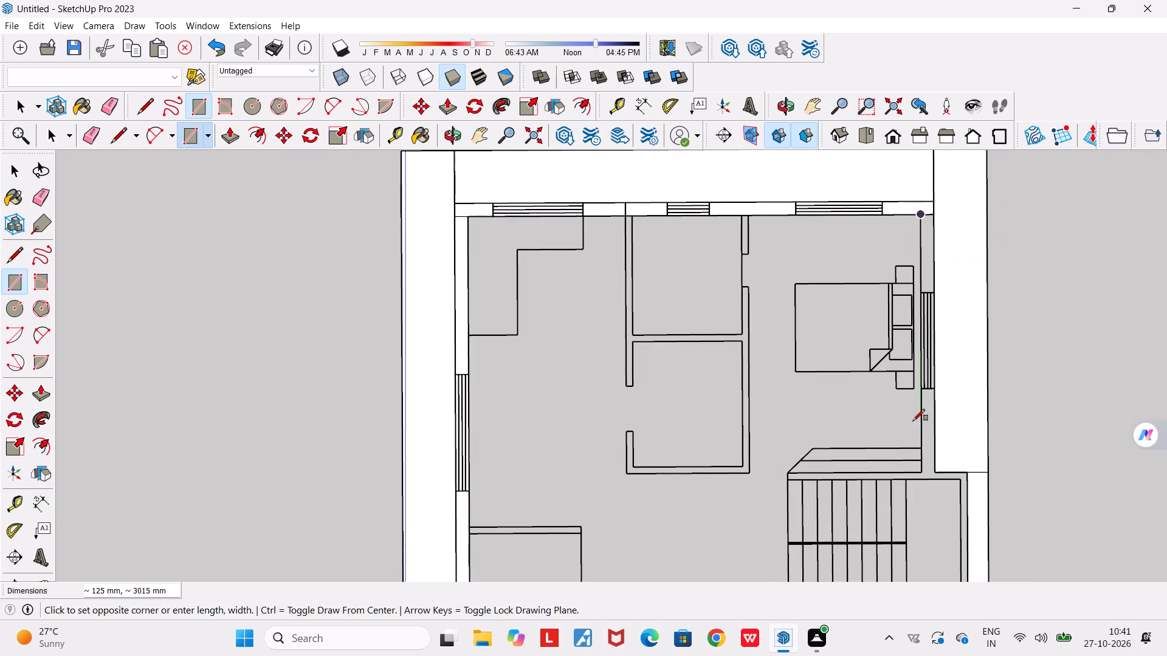
pyautogui.click(940, 471)
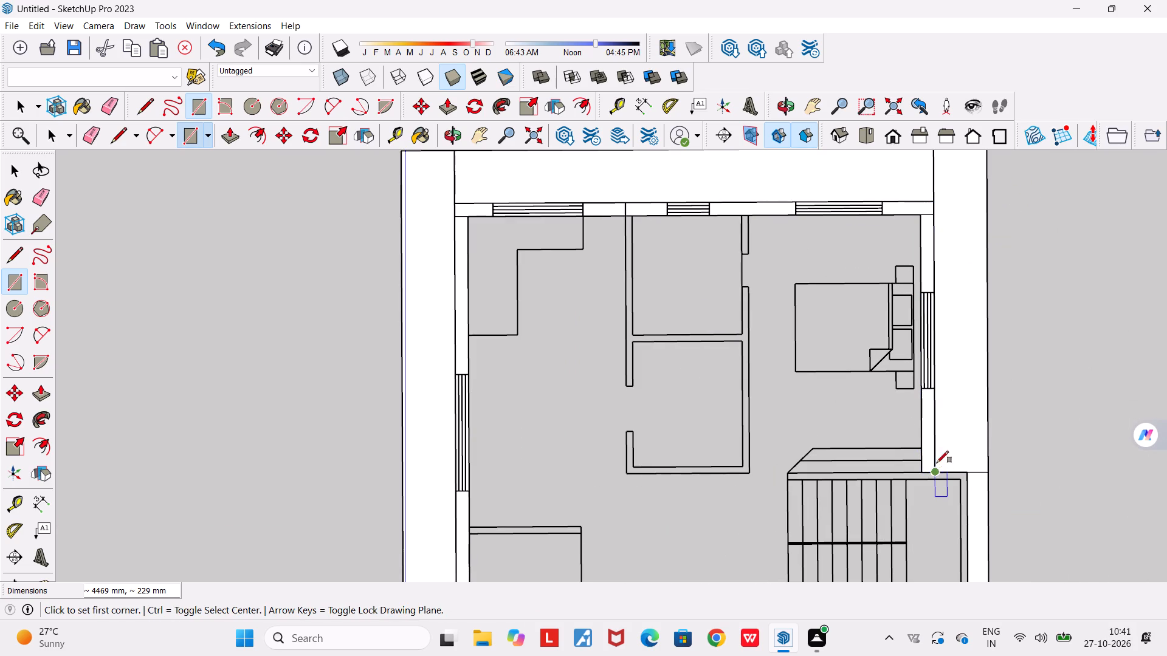
# Draw a rectangle about 8416 mm by 229 mm over the outer side wall, from the house's front corner to the staircase.
pyautogui.scroll(-11, 926, 436)
pyautogui.scroll(-9, 933, 535)
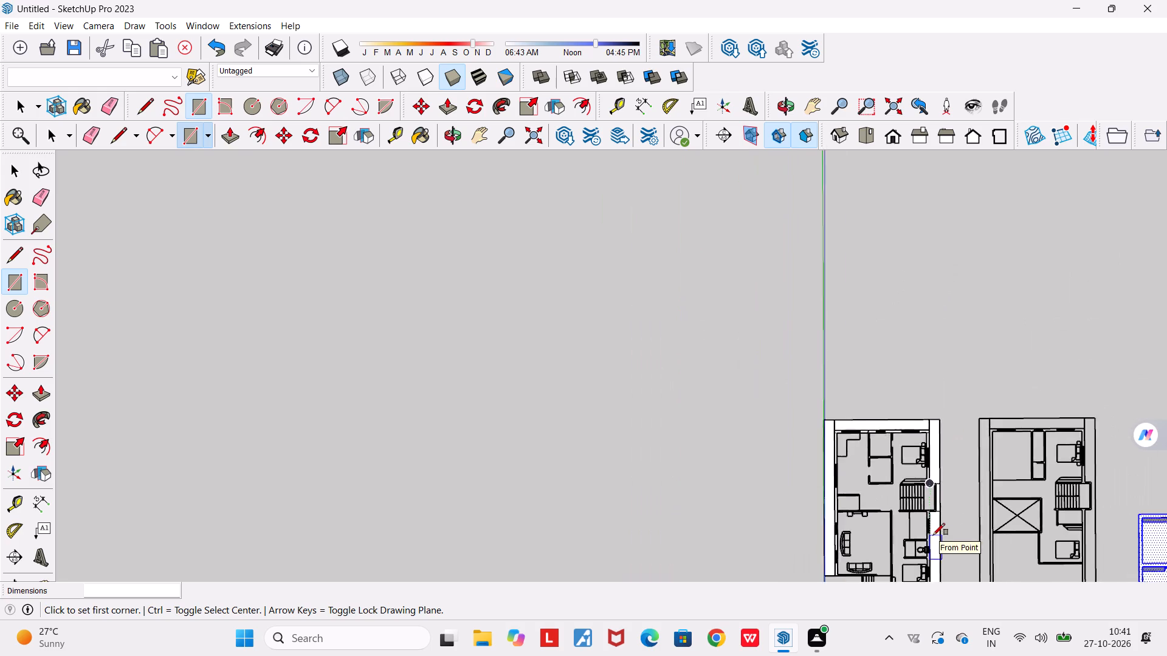
pyautogui.scroll(-8, 933, 535)
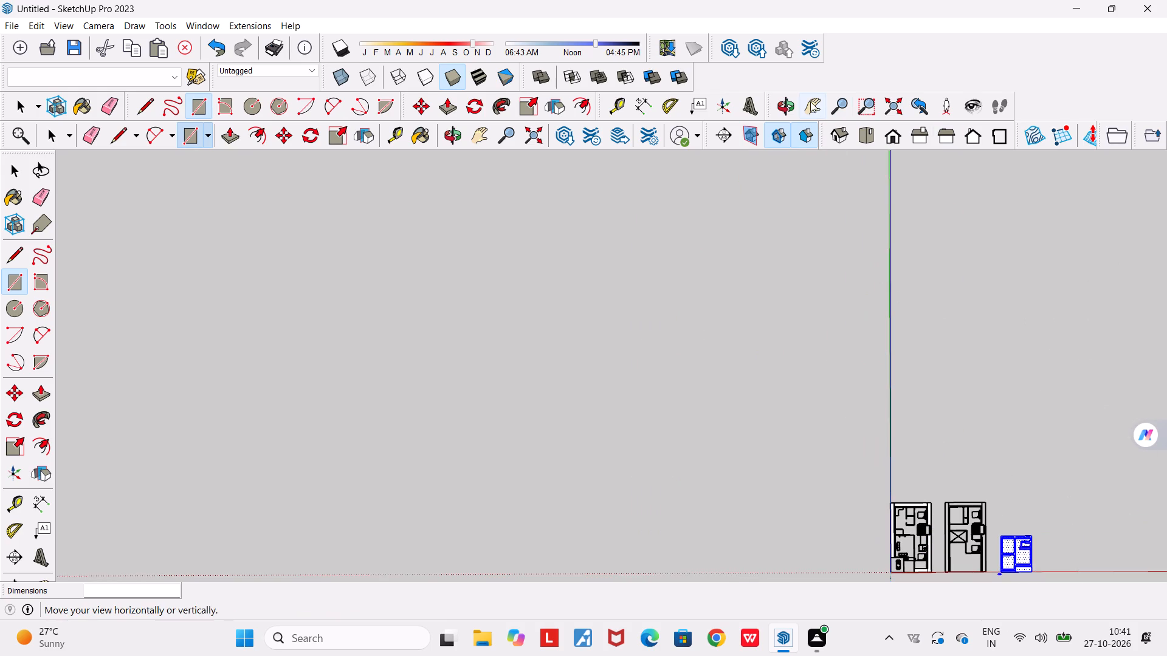
pyautogui.click(808, 101)
pyautogui.moveTo(839, 357); pyautogui.dragTo(400, 108)
pyautogui.scroll(8, 481, 268)
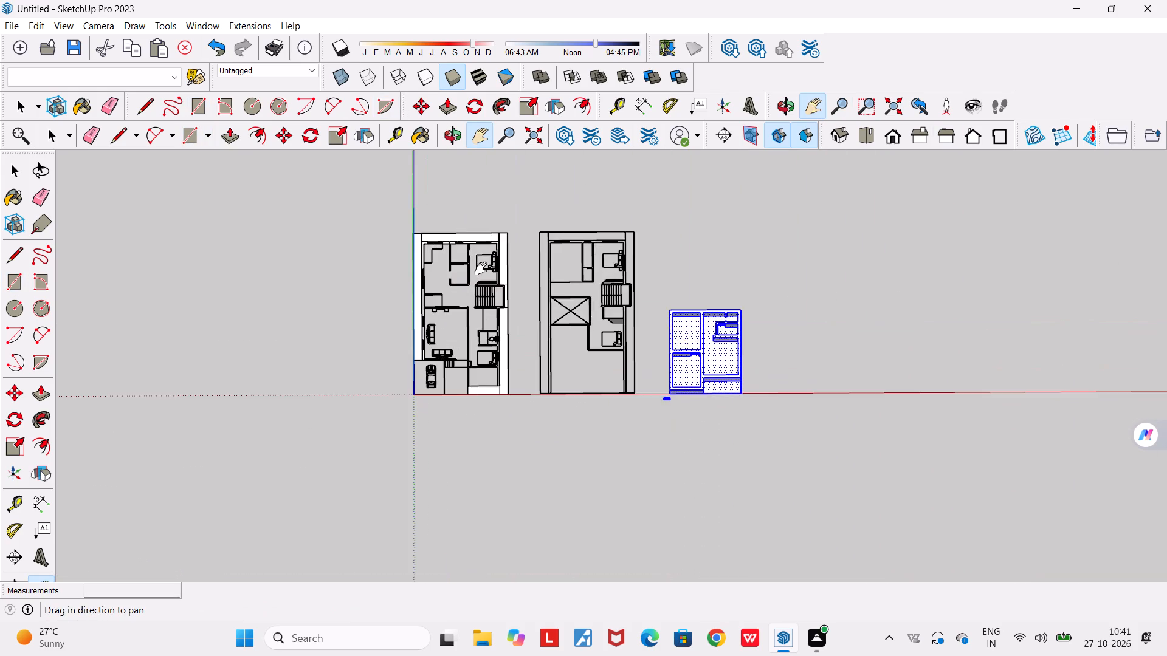
pyautogui.scroll(6, 440, 296)
pyautogui.scroll(4, 524, 465)
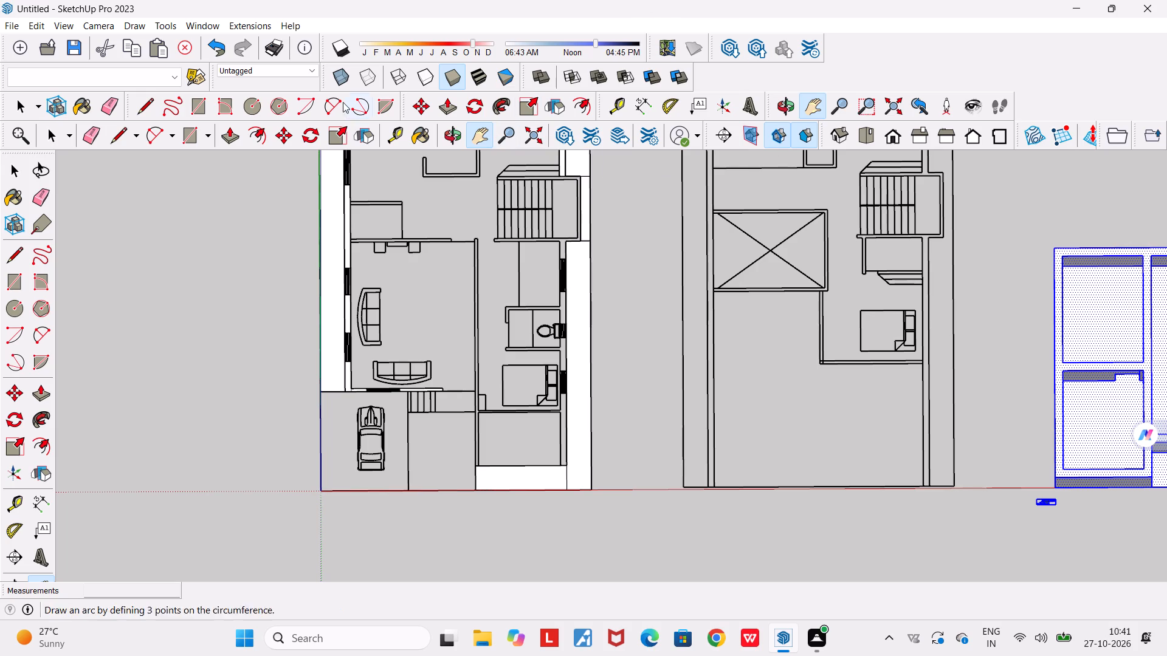
pyautogui.click(187, 140)
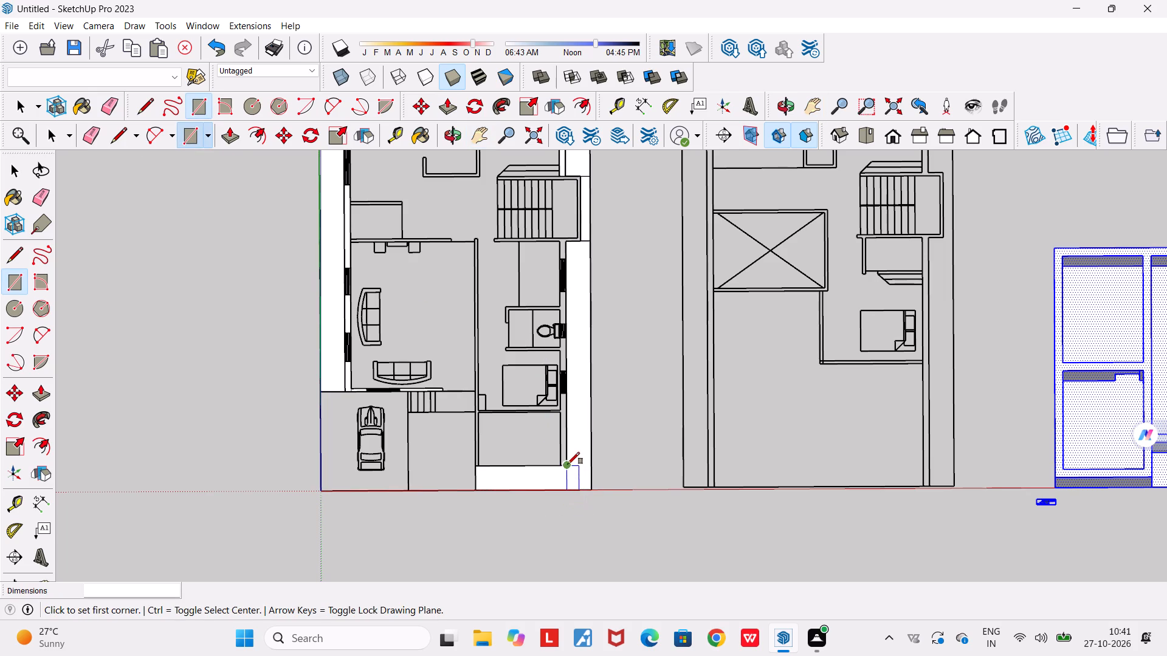
pyautogui.scroll(4, 566, 464)
pyautogui.click(567, 463)
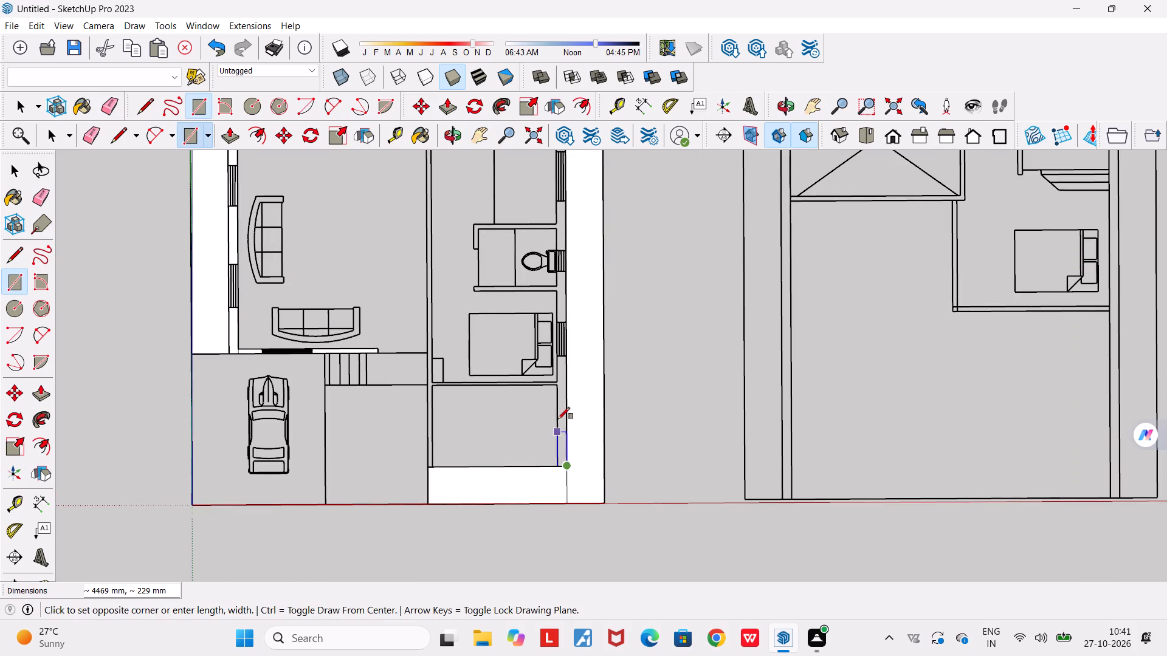
pyautogui.scroll(-9, 551, 369)
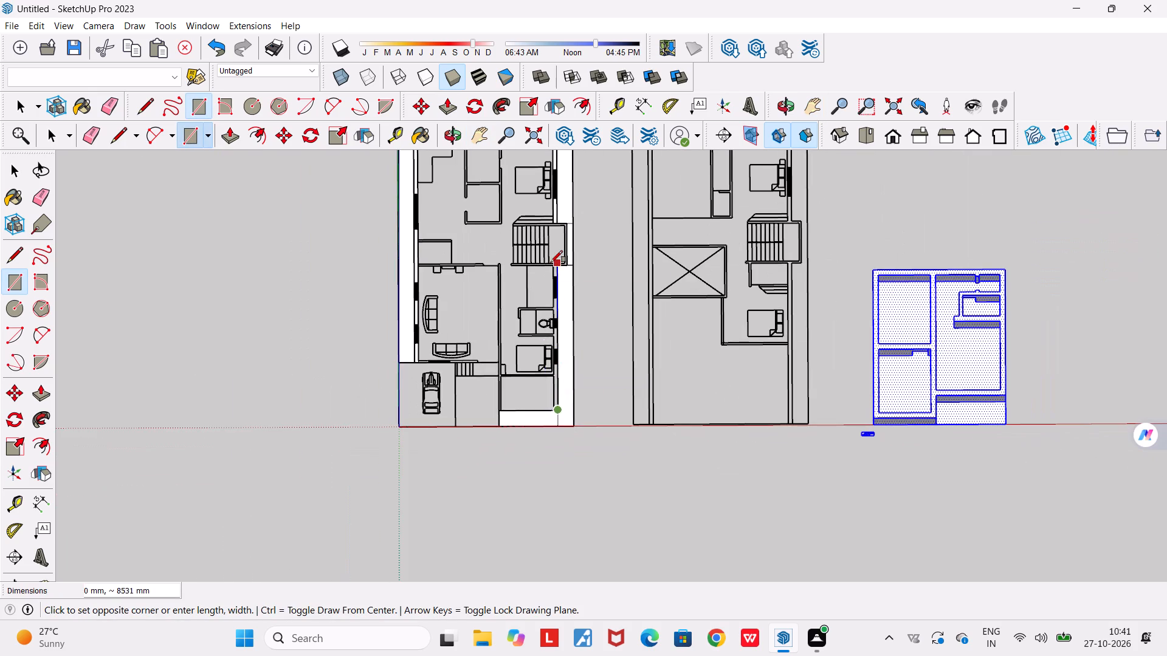
pyautogui.scroll(19, 551, 262)
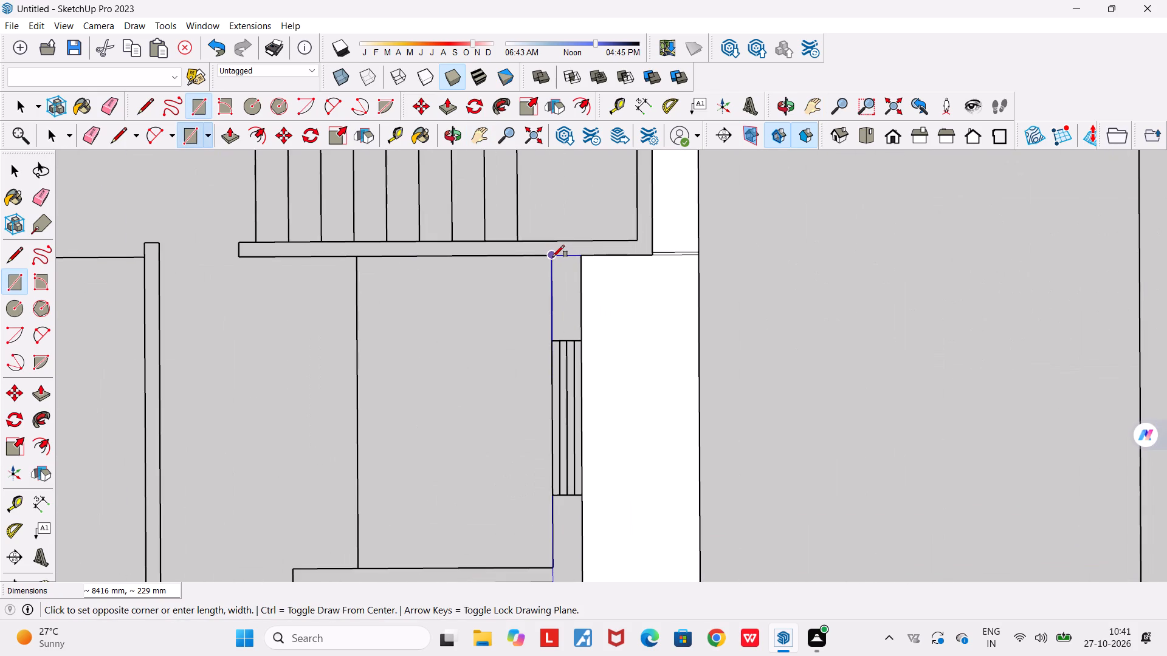
pyautogui.click(553, 257)
# Draw a rectangle about 2970 mm by 120 mm over the staircase's wall on the rear bedroom side.
pyautogui.scroll(-17, 551, 265)
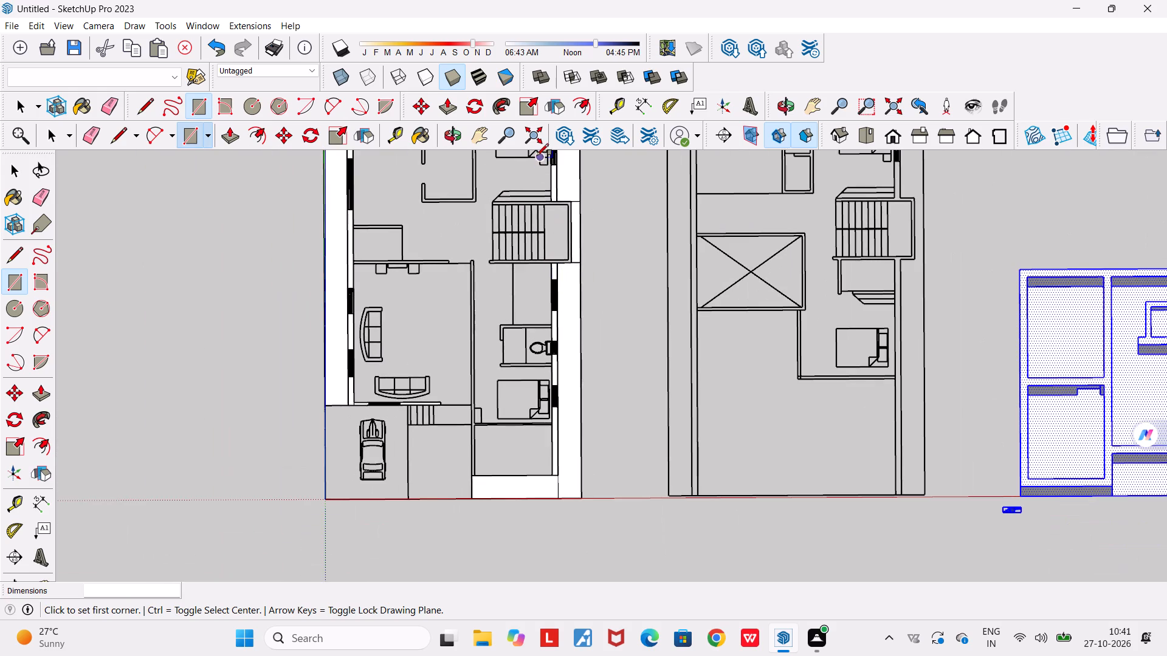
pyautogui.scroll(5, 494, 184)
pyautogui.scroll(10, 489, 237)
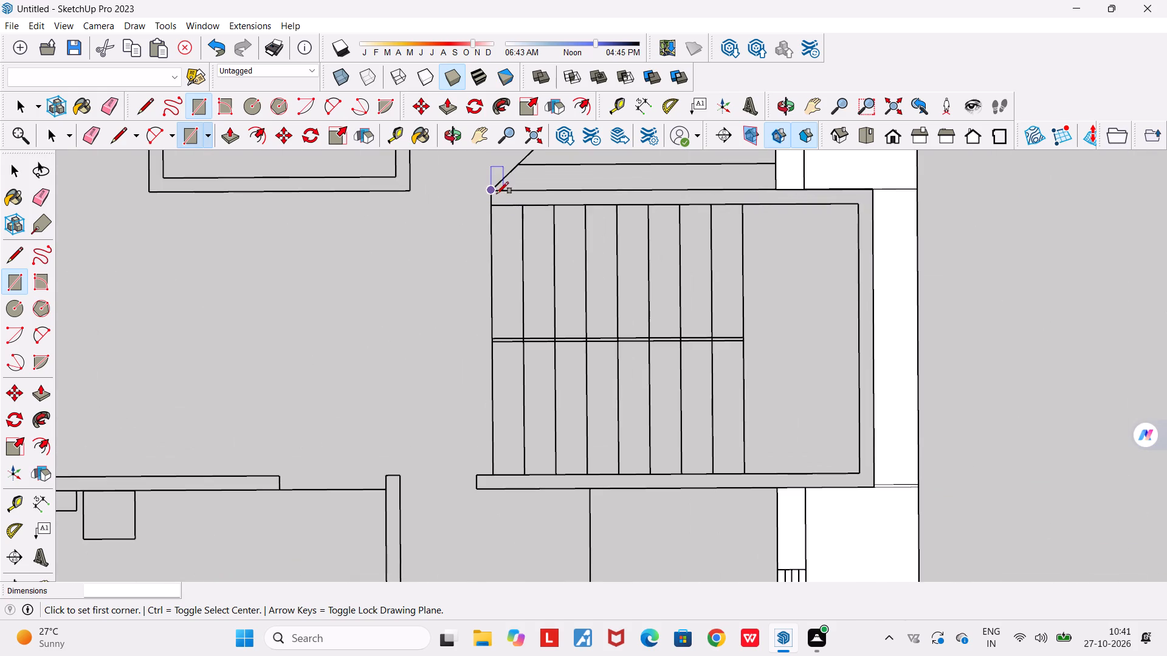
pyautogui.click(492, 191)
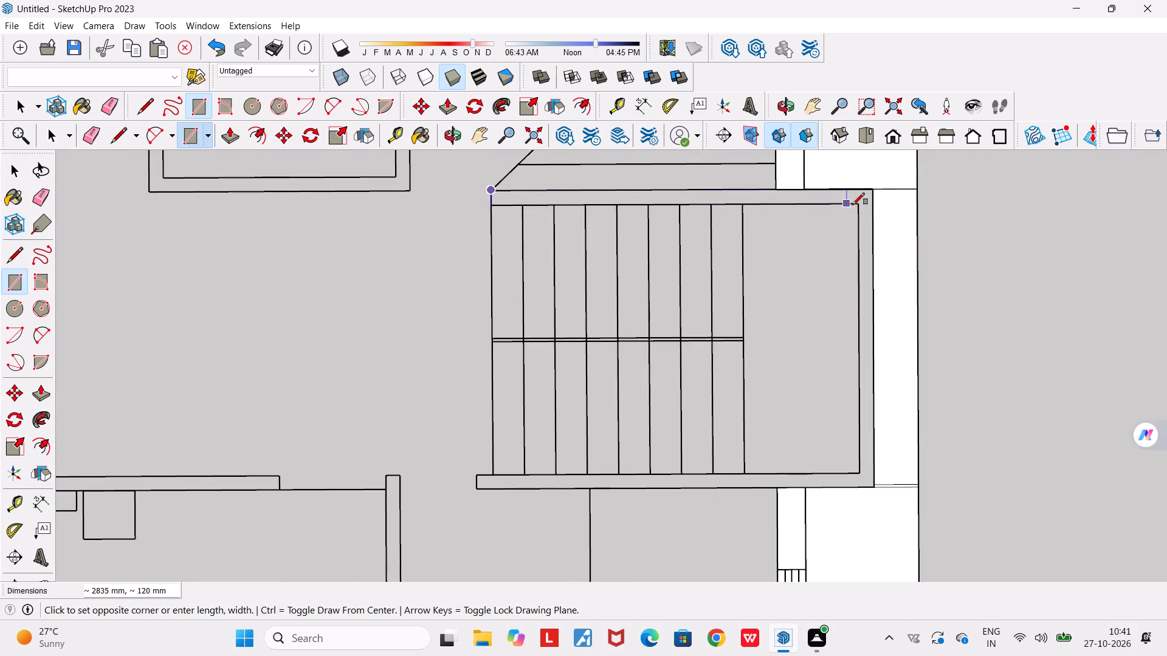
pyautogui.click(859, 204)
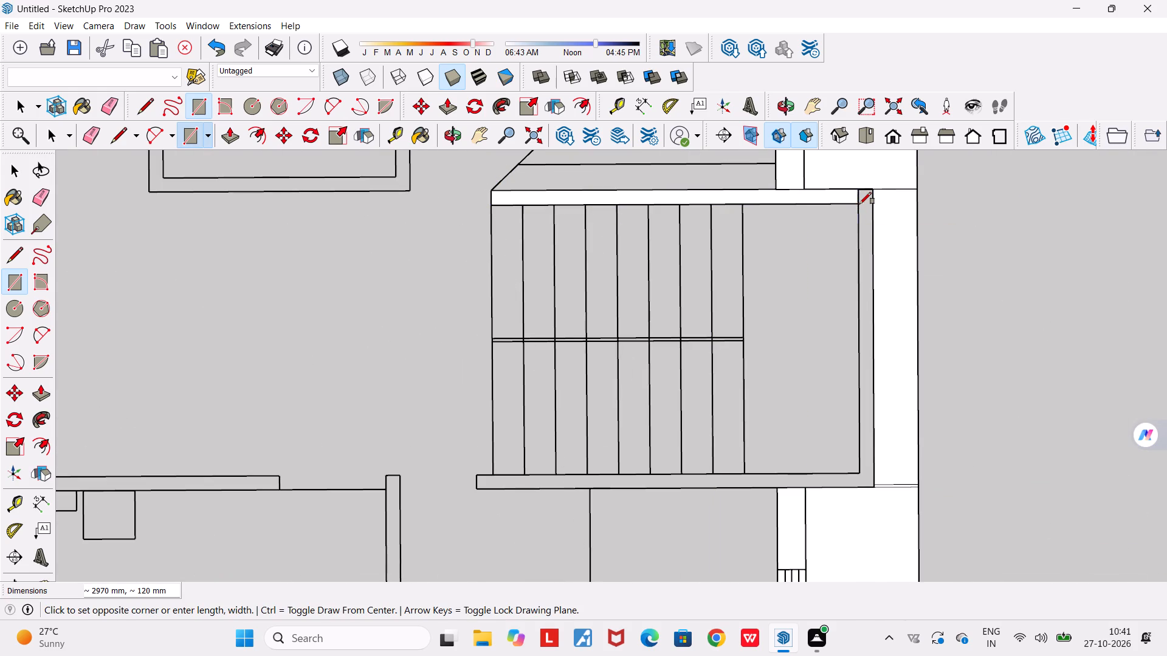
# Draw a rectangle about 2434 mm by 117 mm over the staircase's outer side wall, along the open margin.
pyautogui.click(861, 189)
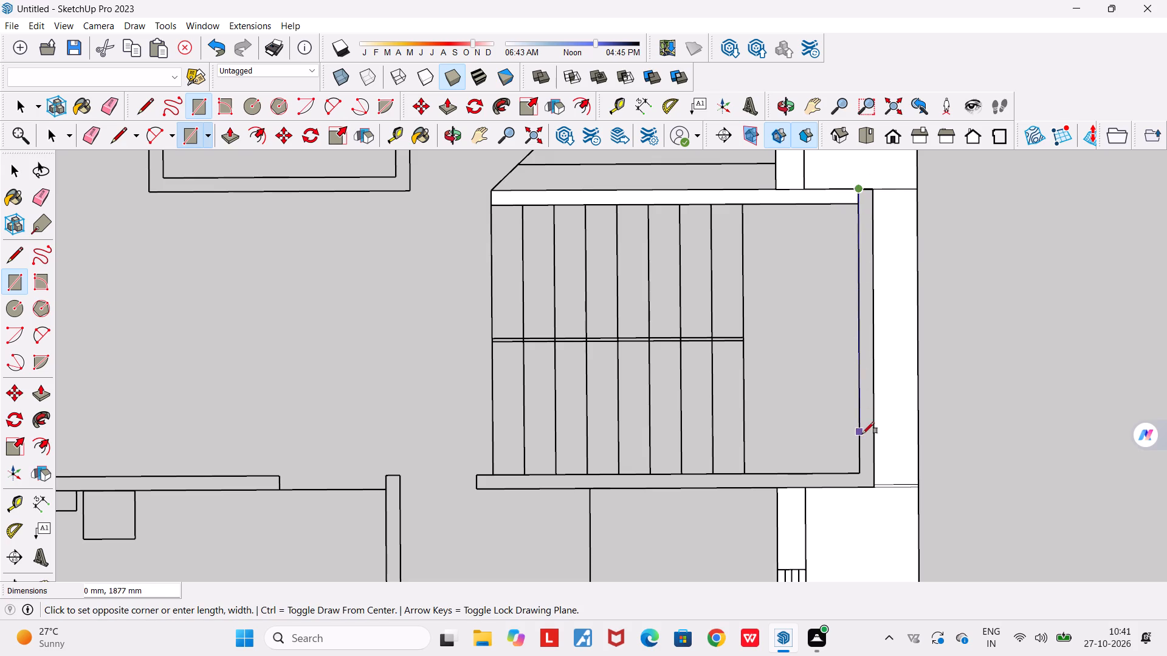
pyautogui.click(873, 489)
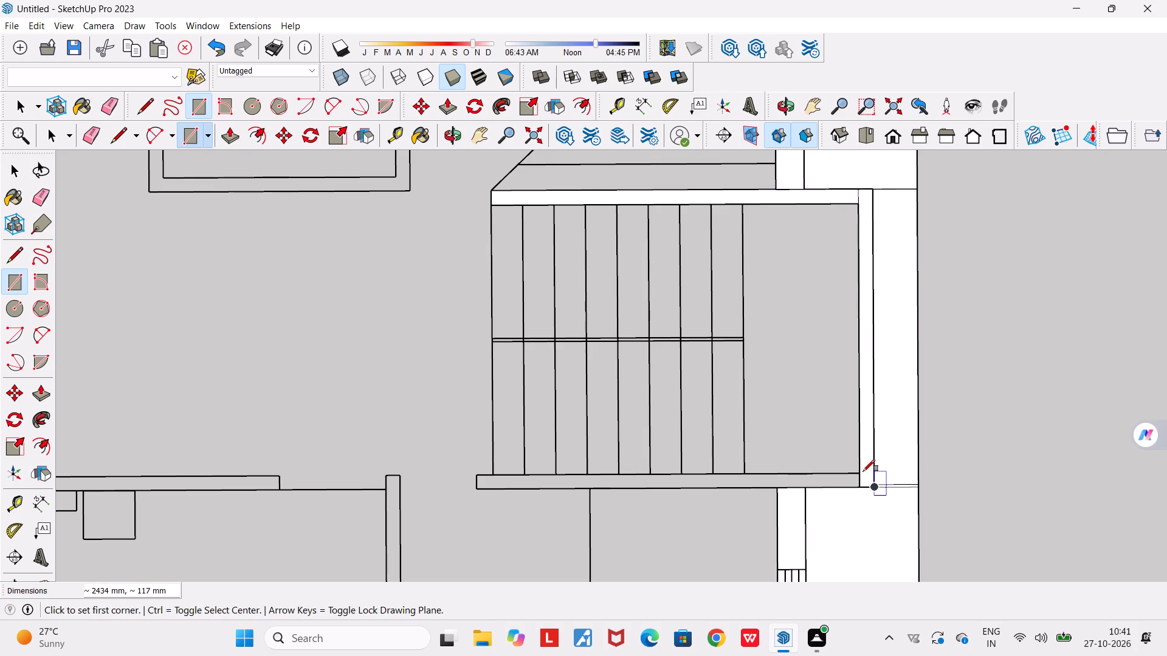
# Draw a rectangle about 3098 mm long over the staircase's front-side wall, from the outer wall to the wall's free end.
pyautogui.click(859, 471)
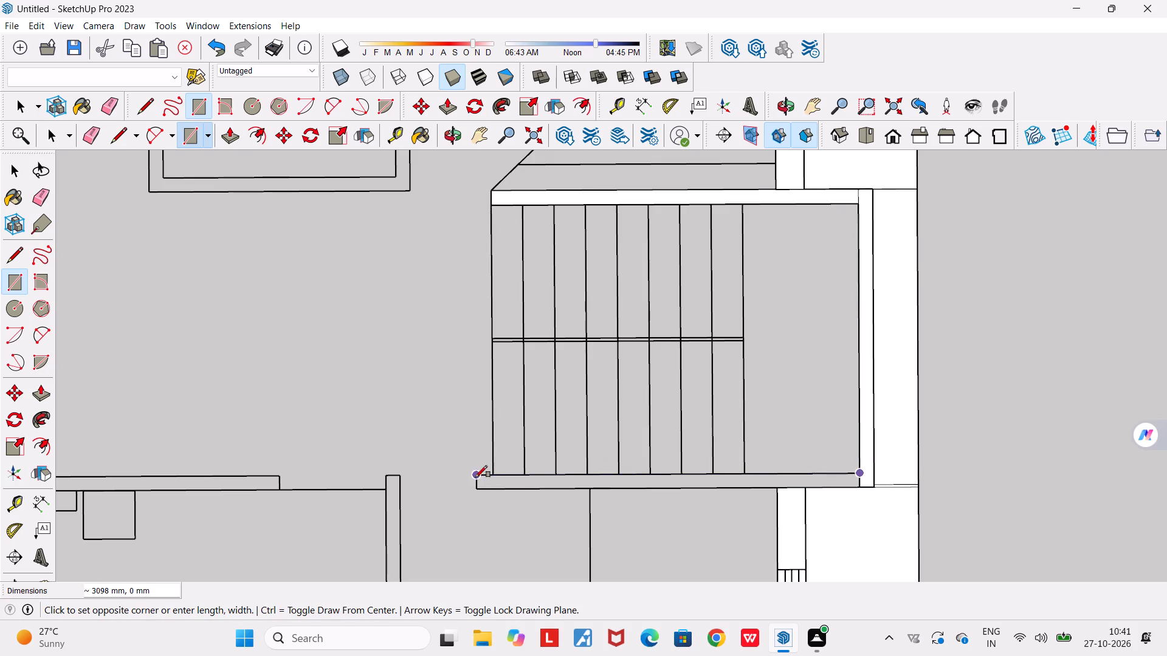
pyautogui.click(480, 490)
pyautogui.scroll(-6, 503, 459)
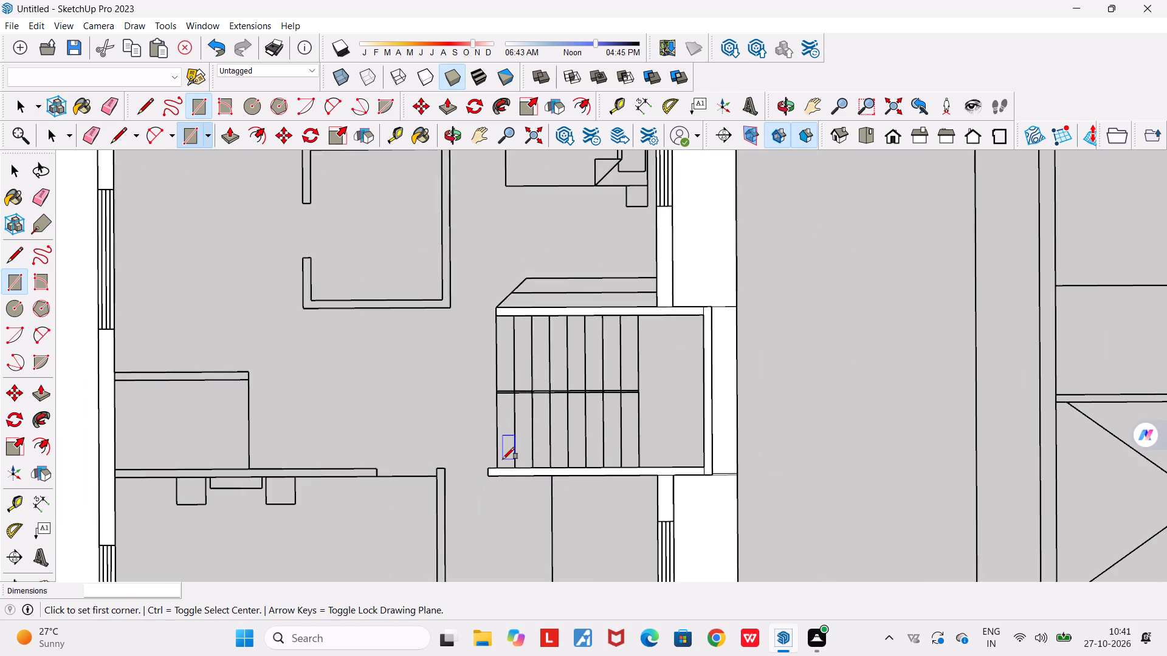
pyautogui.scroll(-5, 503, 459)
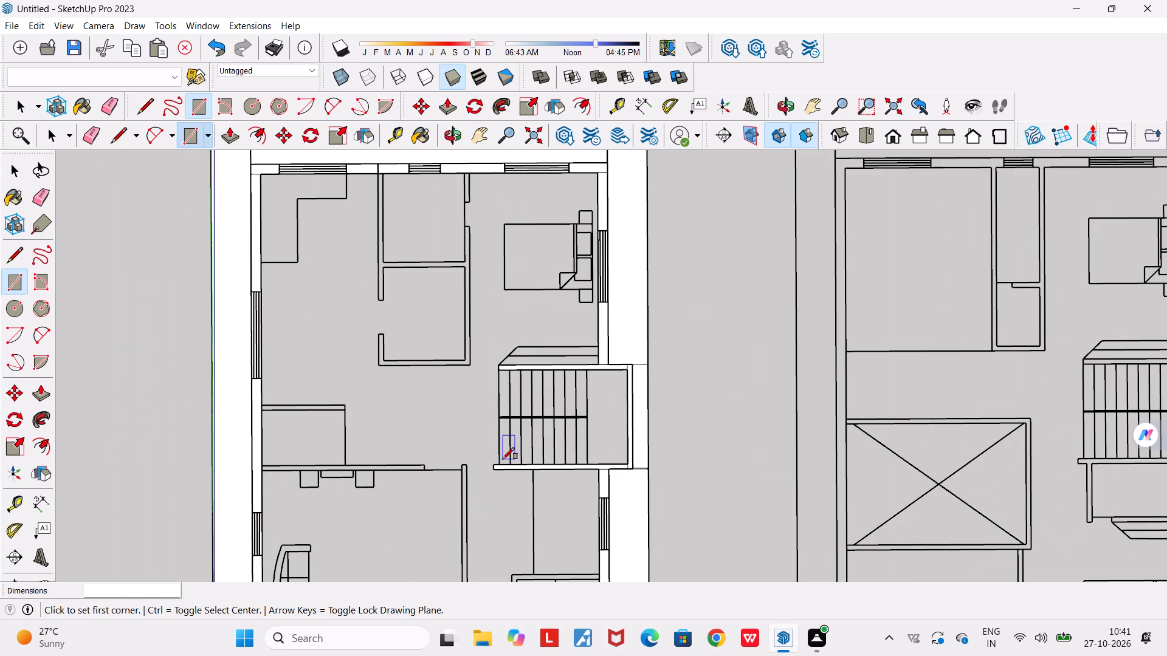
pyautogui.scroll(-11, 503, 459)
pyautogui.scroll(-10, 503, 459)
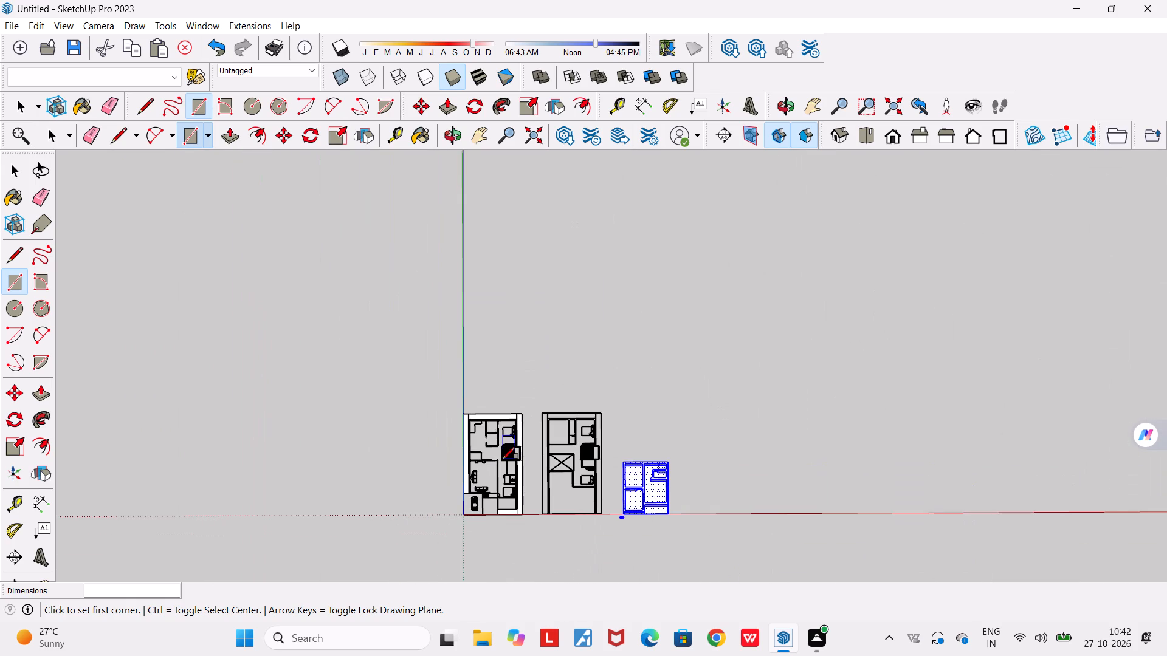
# Draw a rectangle over the first plan's long central wall, from the front open strip to its free end near the staircase.
pyautogui.scroll(7, 491, 542)
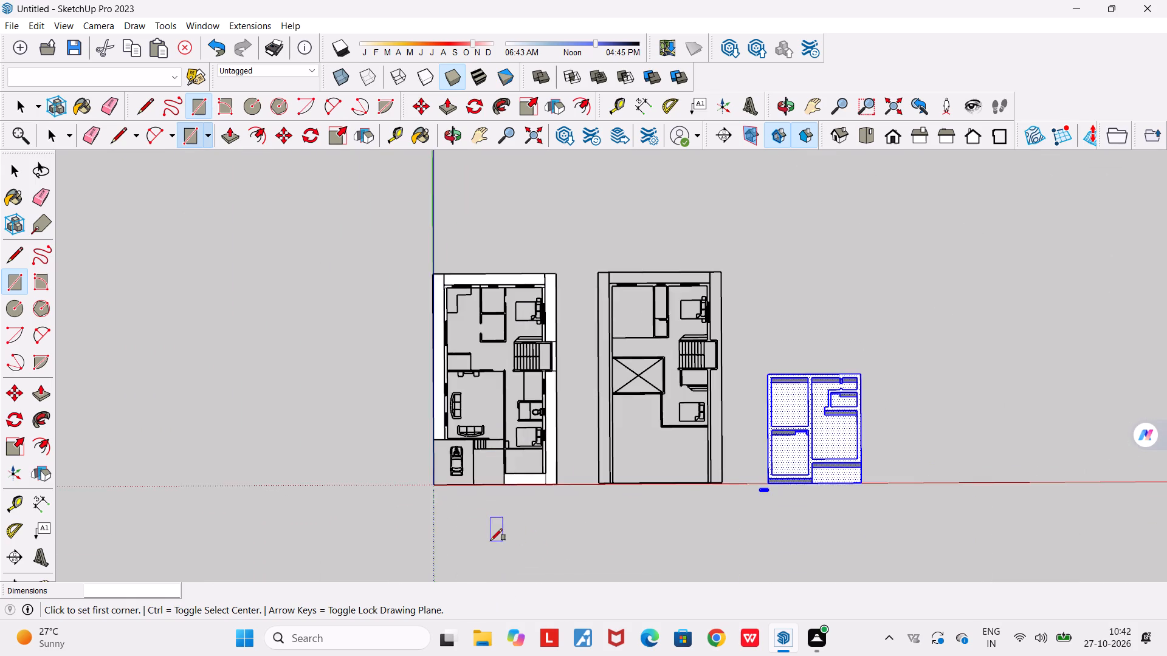
pyautogui.scroll(5, 490, 539)
pyautogui.scroll(5, 492, 474)
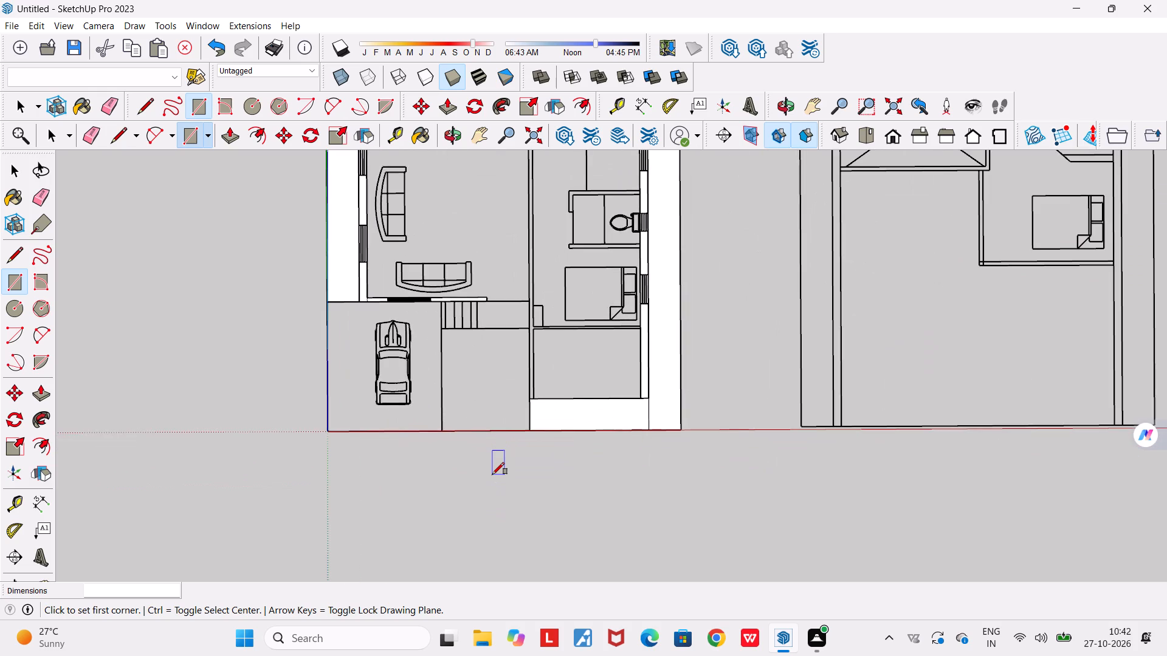
pyautogui.scroll(-4, 492, 474)
pyautogui.scroll(5, 508, 417)
pyautogui.click(526, 428)
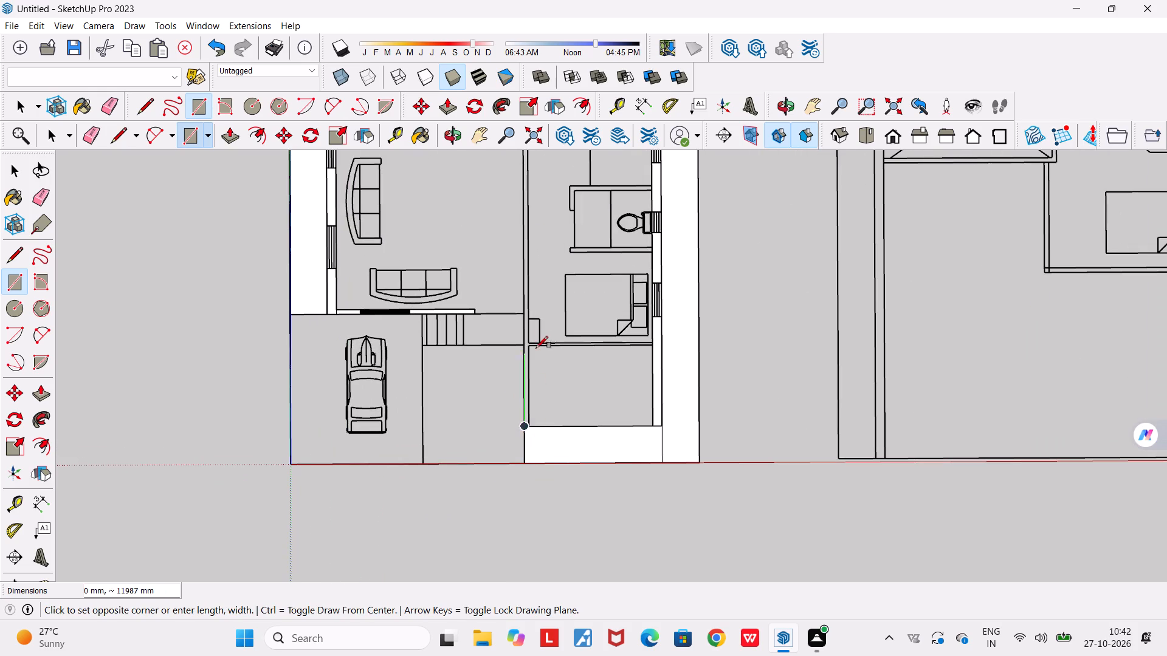
pyautogui.scroll(-9, 536, 343)
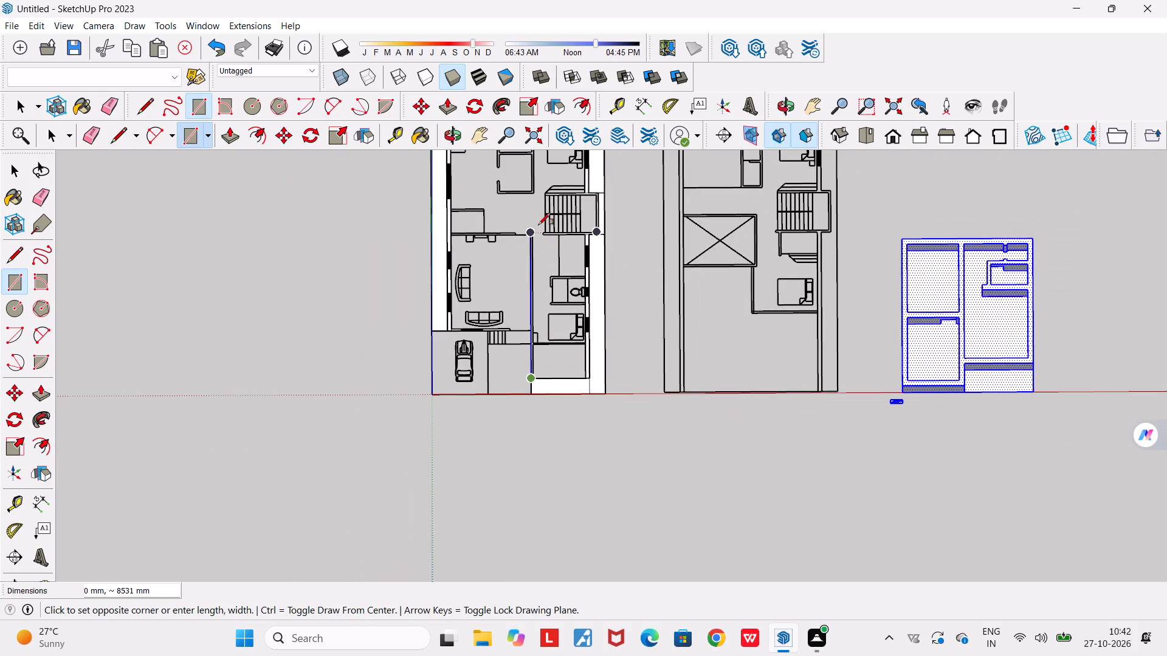
pyautogui.scroll(15, 539, 225)
pyautogui.scroll(10, 497, 260)
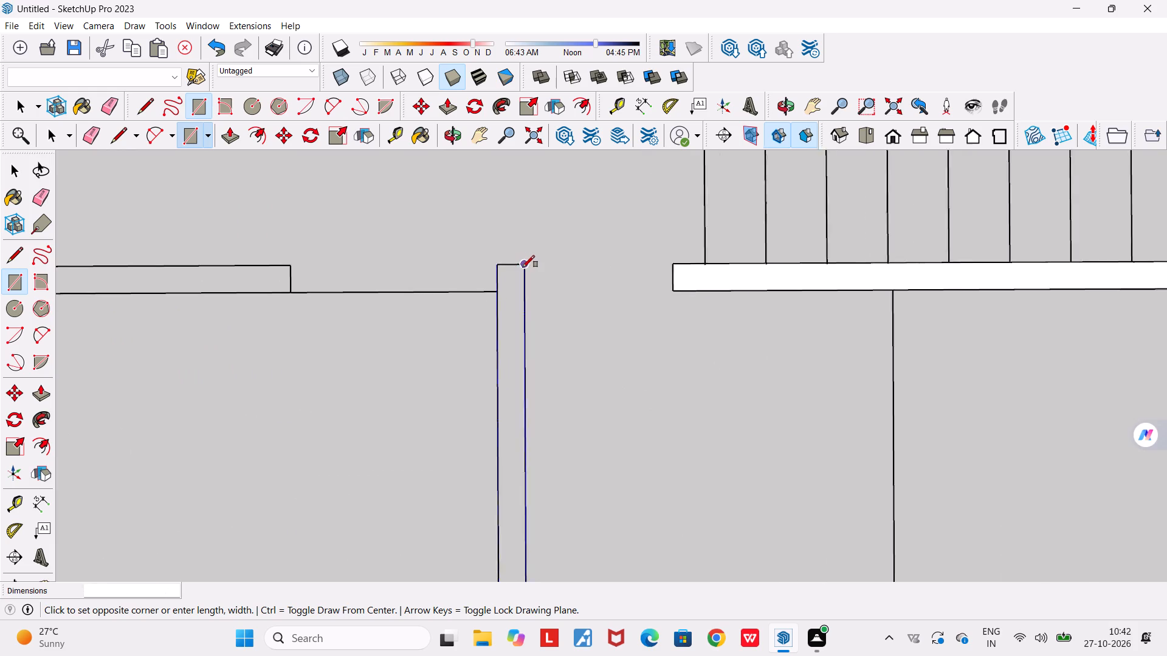
pyautogui.scroll(4, 523, 267)
pyautogui.click(527, 261)
# Draw a rectangle about 114 mm thick over the living room's rear wall, from the outer side wall to its free end.
pyautogui.scroll(-20, 526, 261)
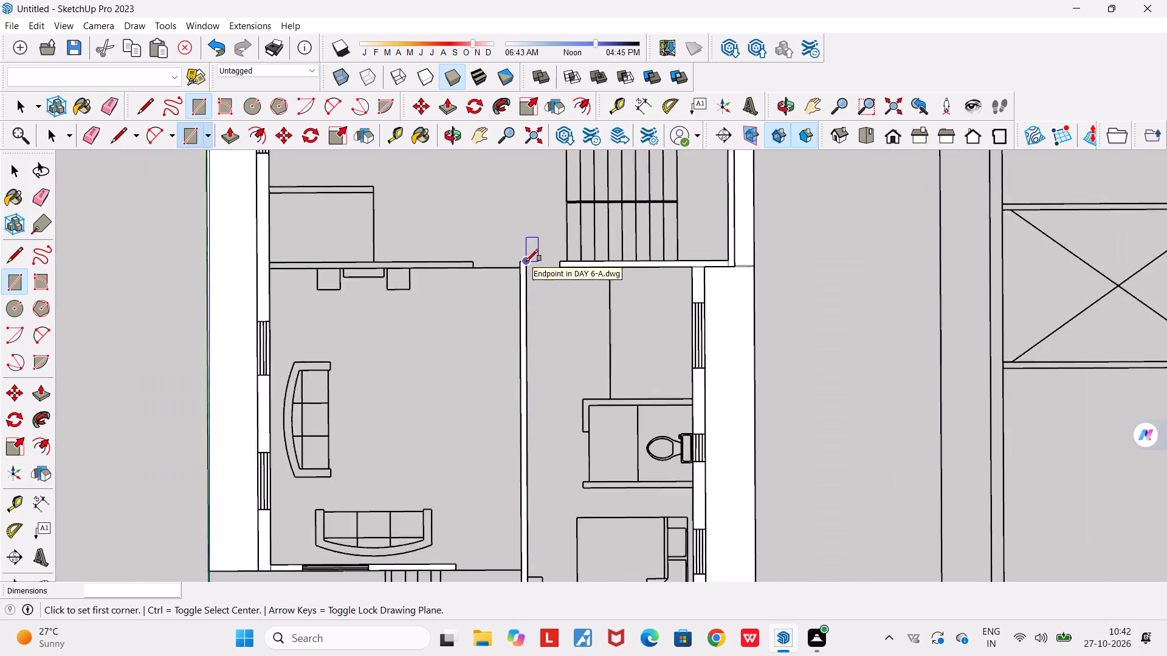
pyautogui.scroll(-1, 526, 261)
pyautogui.scroll(8, 315, 240)
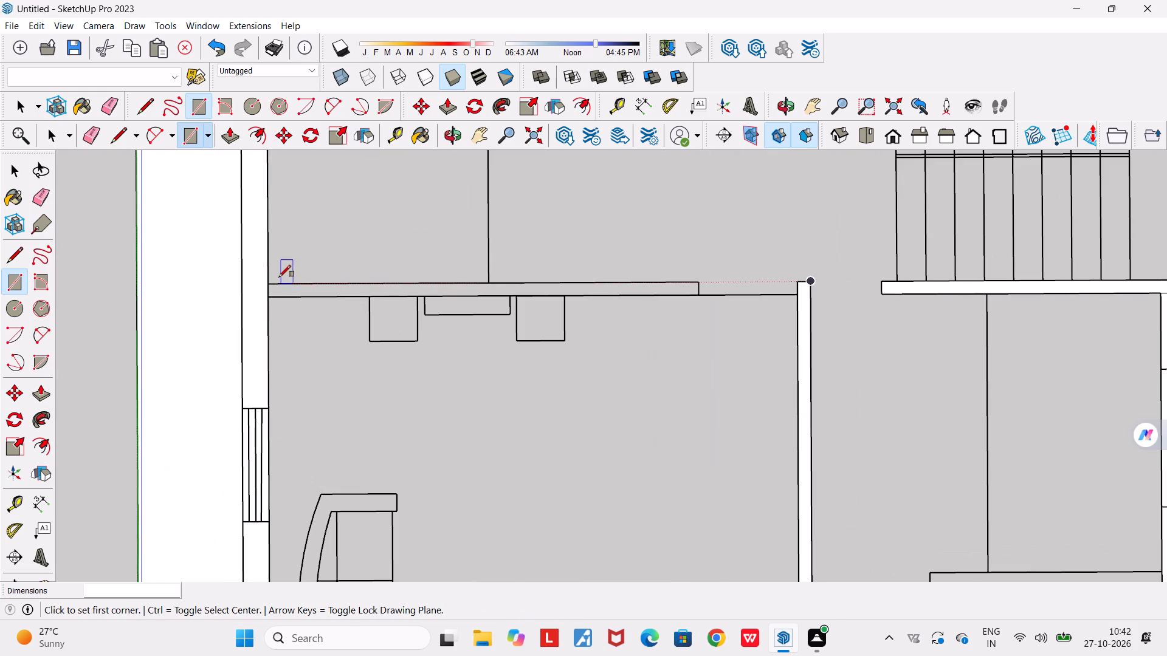
pyautogui.click(269, 285)
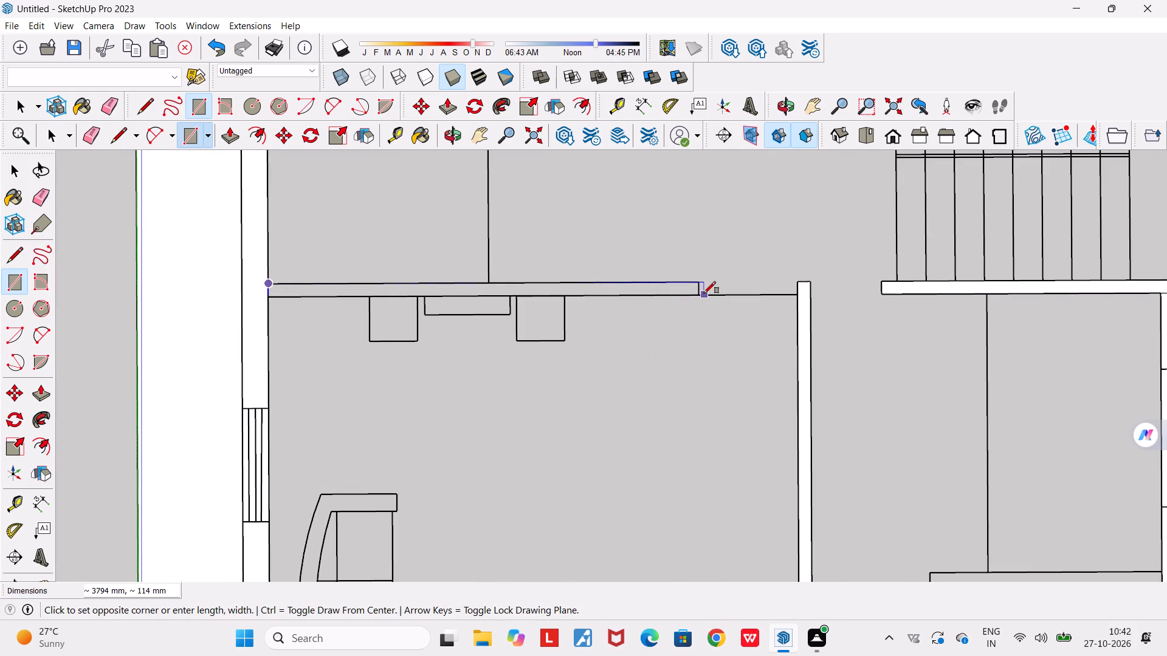
pyautogui.click(699, 294)
# Draw a rectangle over the rear wall of the small space behind the living room, starting at the outer side wall.
pyautogui.scroll(-12, 694, 299)
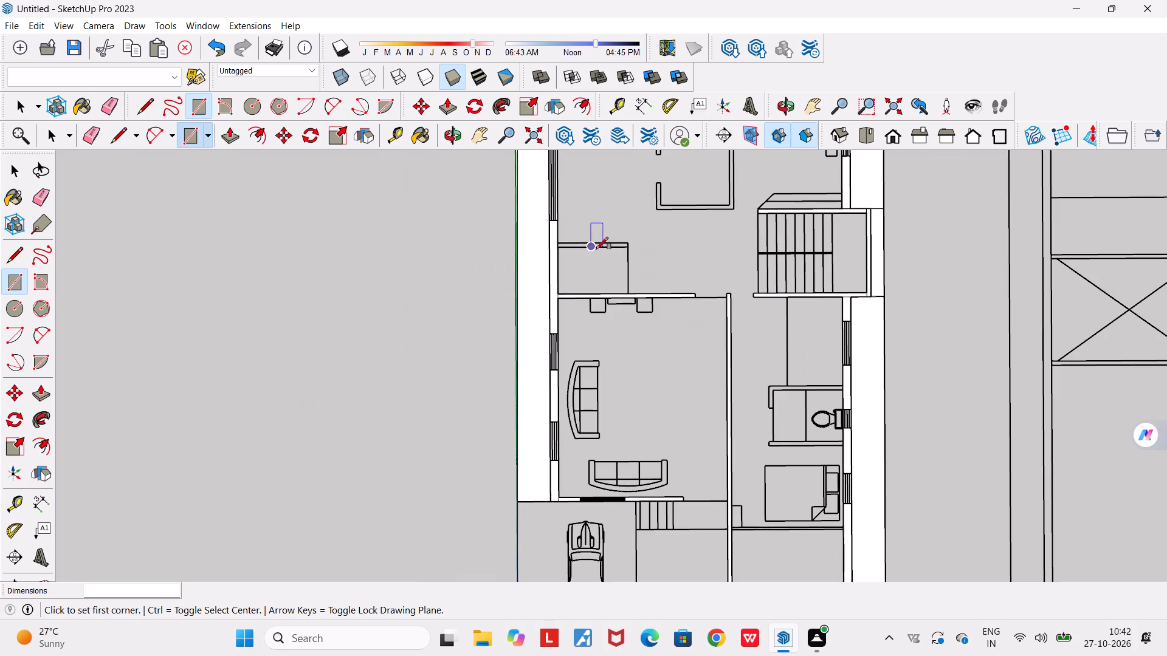
pyautogui.scroll(10, 580, 233)
pyautogui.click(534, 251)
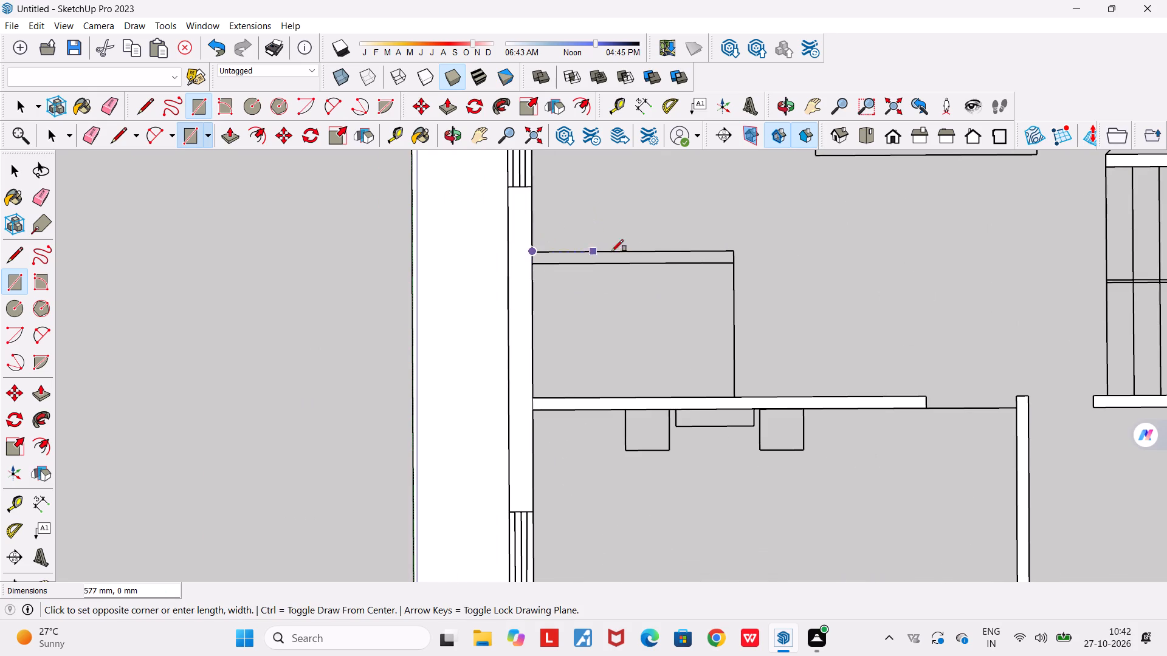
pyautogui.click(733, 265)
# Draw a rectangle about 2950 mm by 115 mm over the wall between the kitchen and the two small rooms, starting at the rear wall.
pyautogui.scroll(-5, 717, 302)
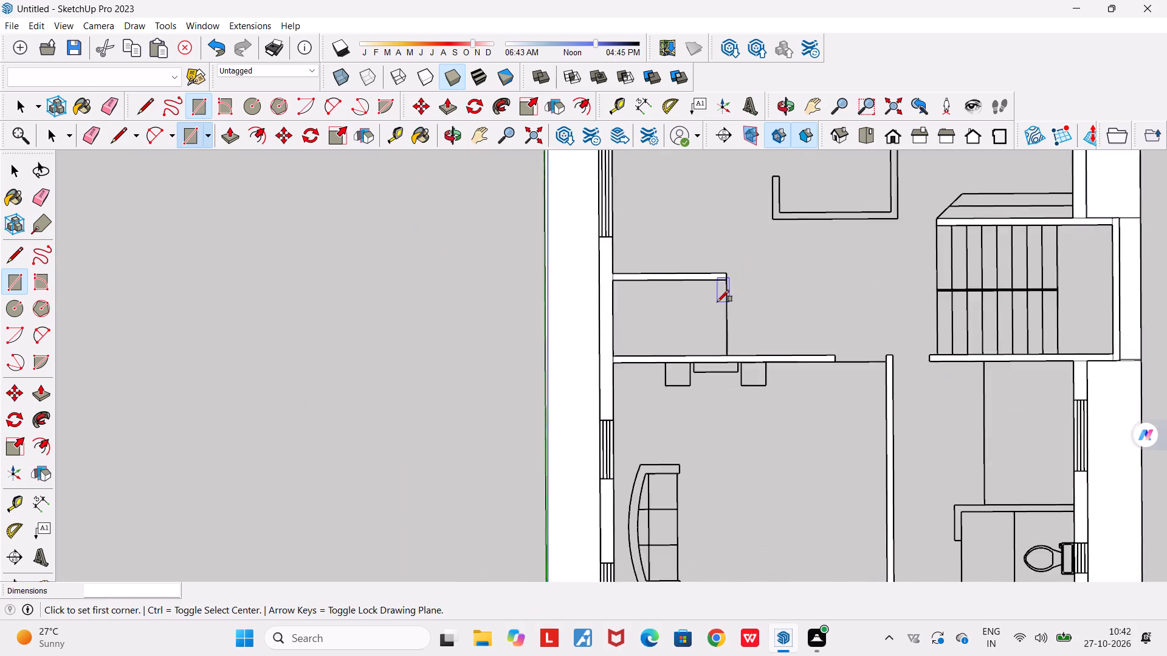
pyautogui.scroll(-14, 717, 302)
pyautogui.scroll(3, 781, 209)
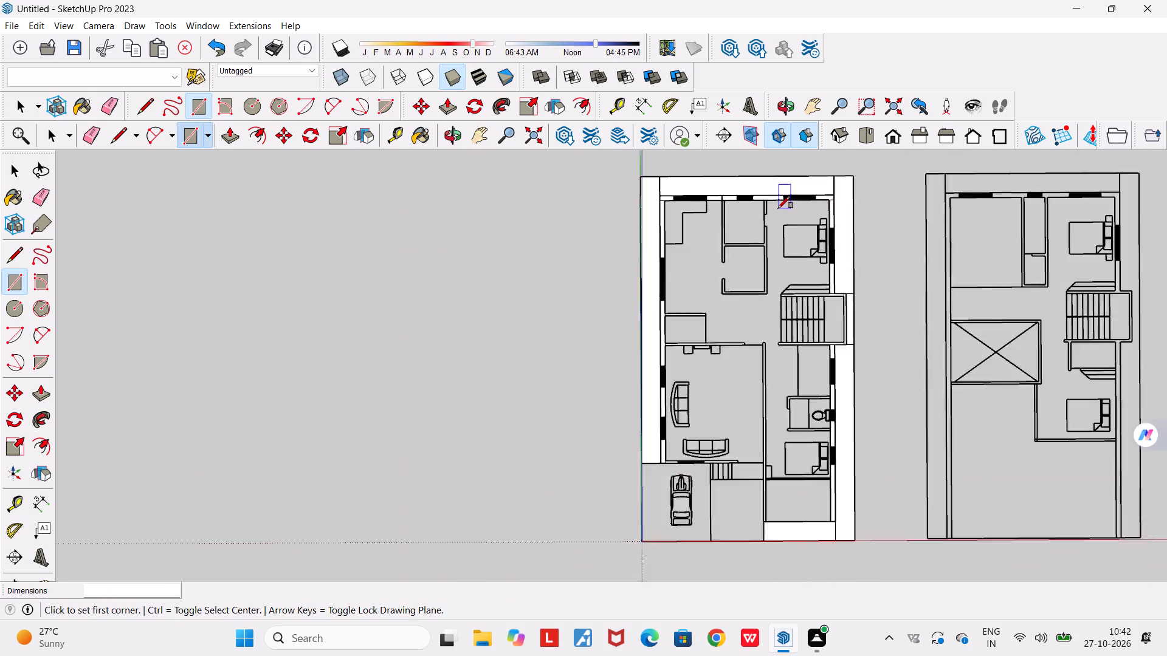
pyautogui.scroll(2, 778, 208)
pyautogui.scroll(4, 752, 280)
pyautogui.scroll(-4, 752, 280)
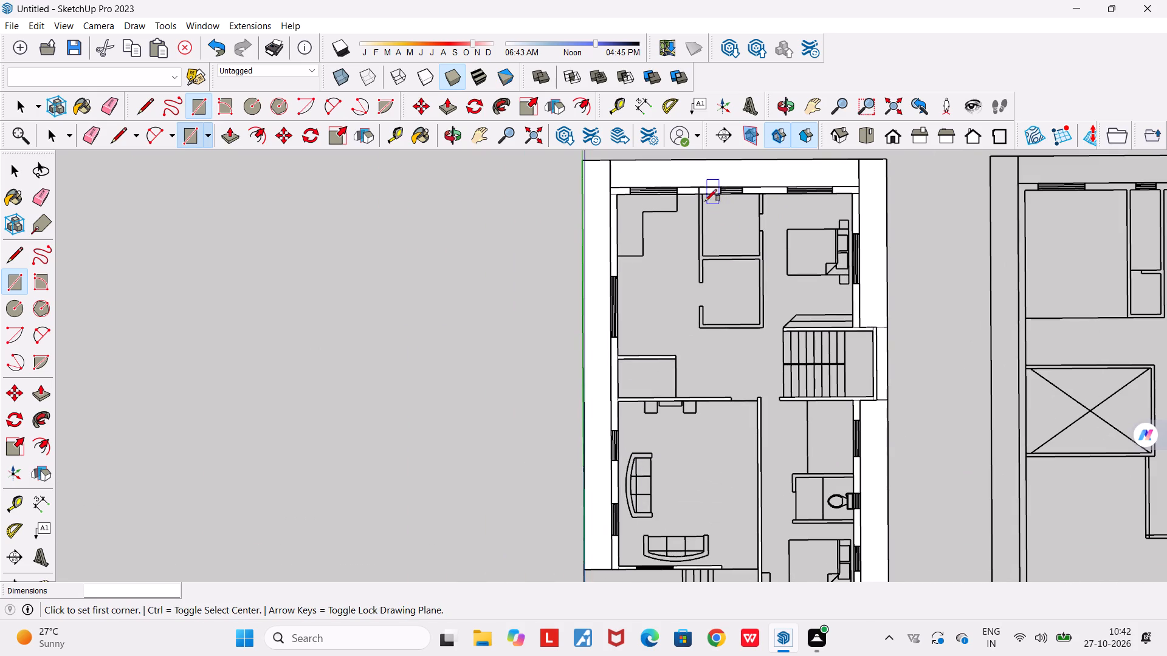
pyautogui.scroll(10, 698, 194)
pyautogui.click(701, 195)
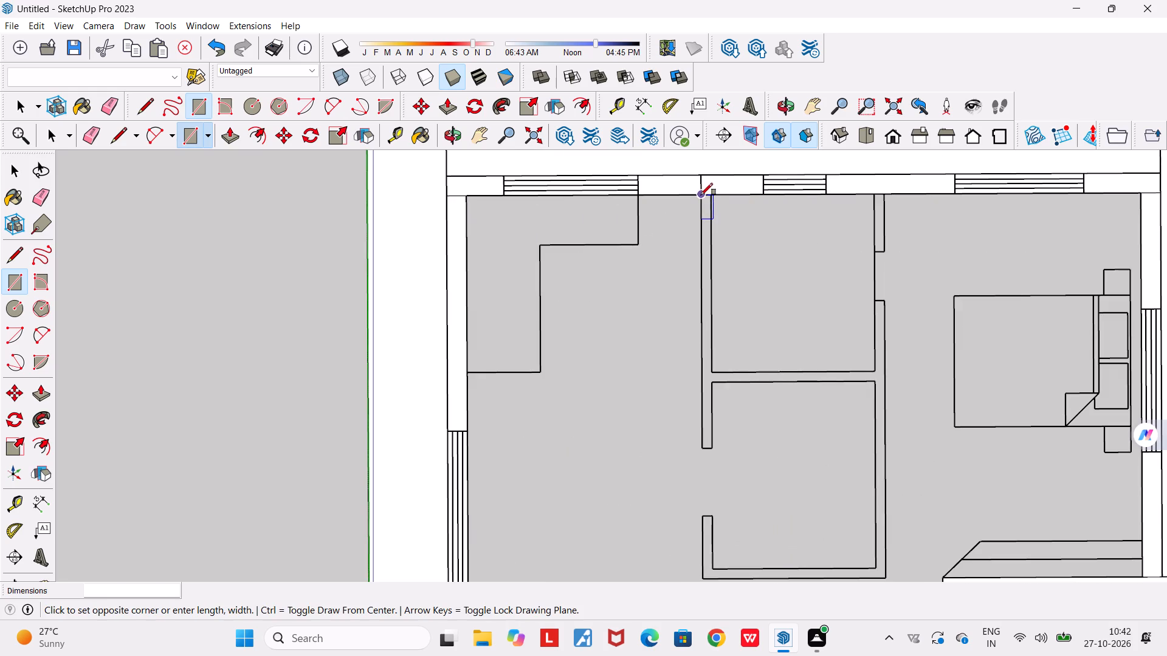
pyautogui.click(714, 449)
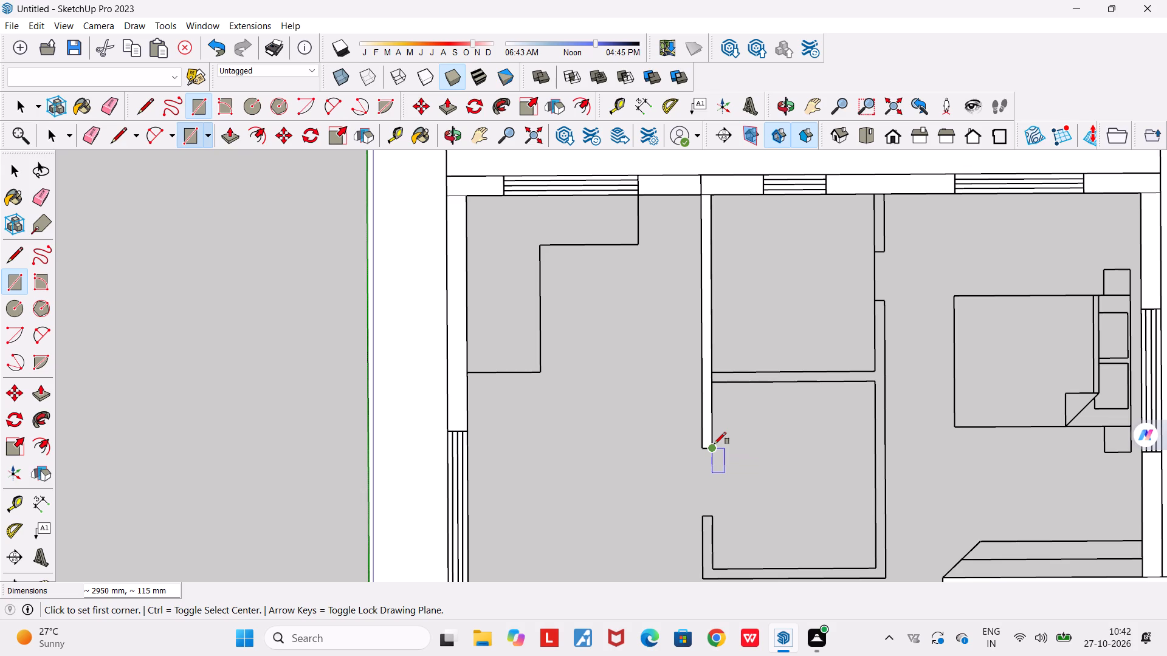
# Draw a rectangle over the short wall stub between the rear small room and rear bedroom, from the rear wall to the door opening.
pyautogui.scroll(-6, 714, 444)
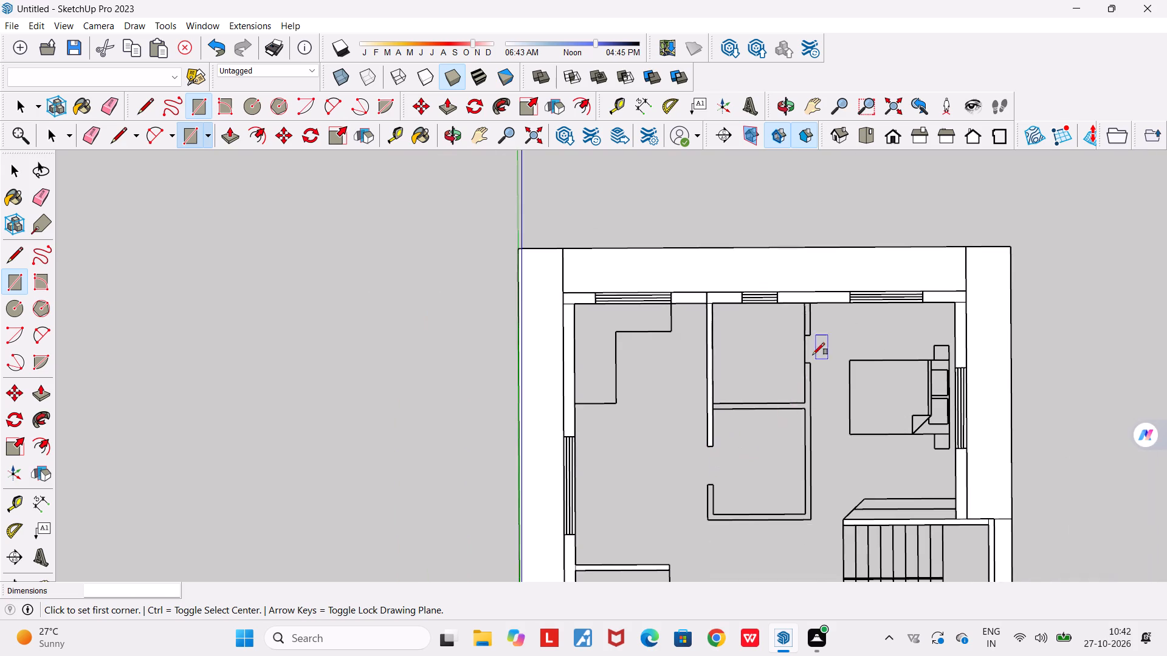
pyautogui.scroll(8, 796, 331)
pyautogui.click(794, 280)
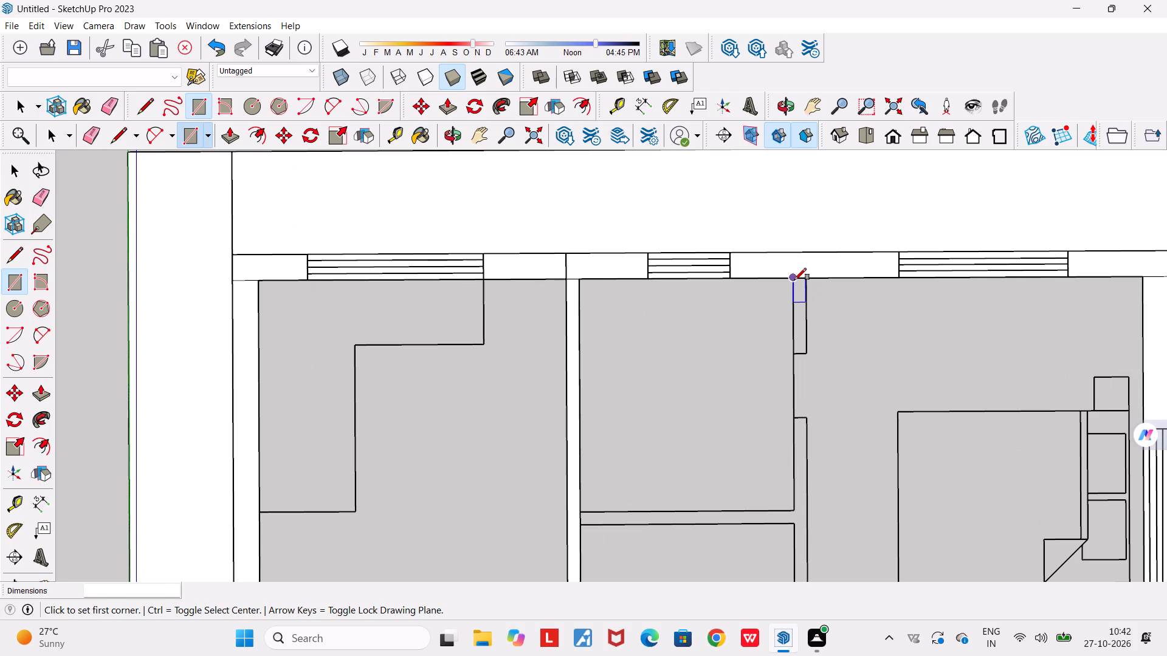
pyautogui.click(808, 352)
# Draw a rectangle about 1881 mm by 110 mm over the partition between the two small rooms beside the rear bedroom.
pyautogui.scroll(-2, 808, 352)
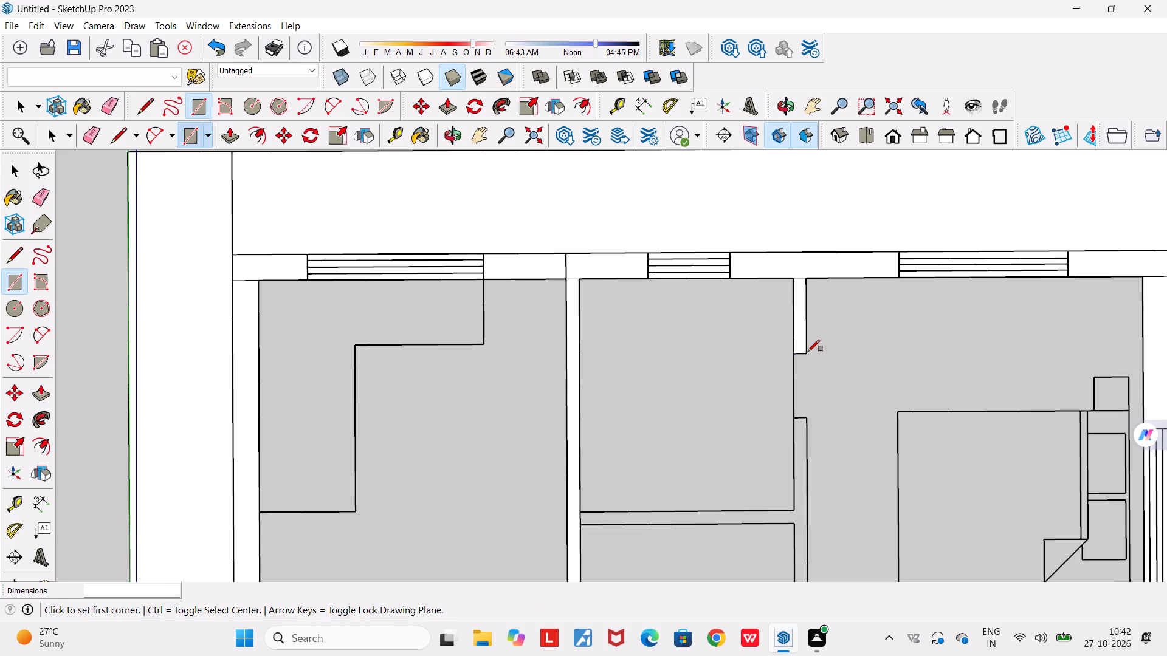
pyautogui.scroll(-2, 808, 352)
pyautogui.scroll(-2, 792, 411)
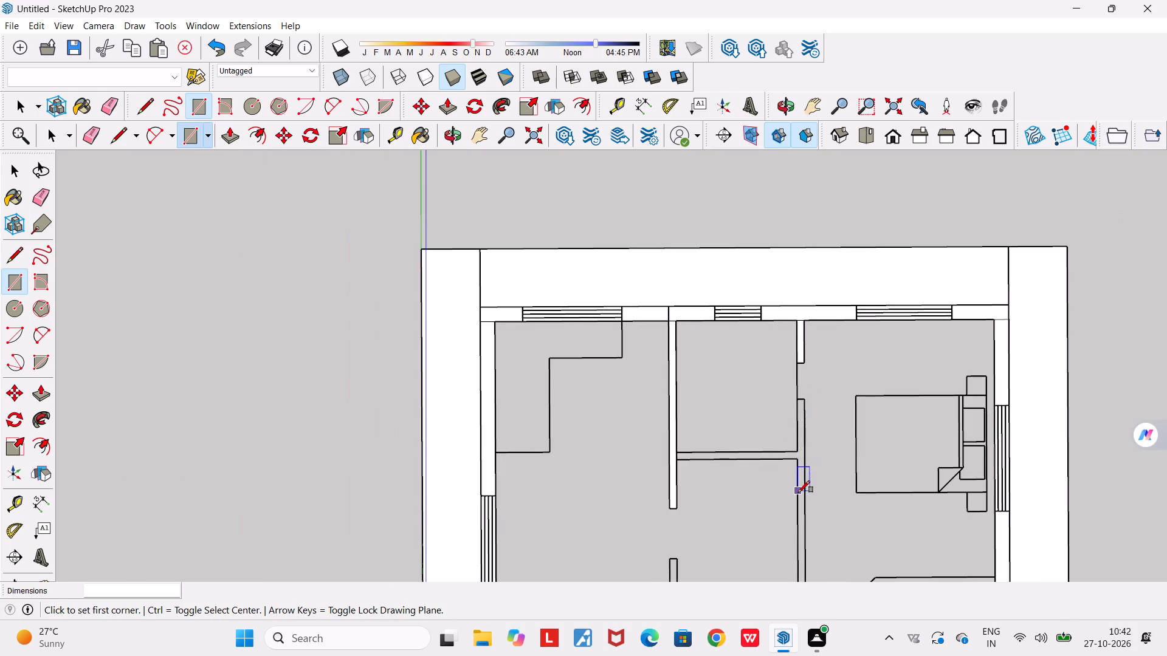
pyautogui.scroll(7, 798, 493)
pyautogui.click(548, 406)
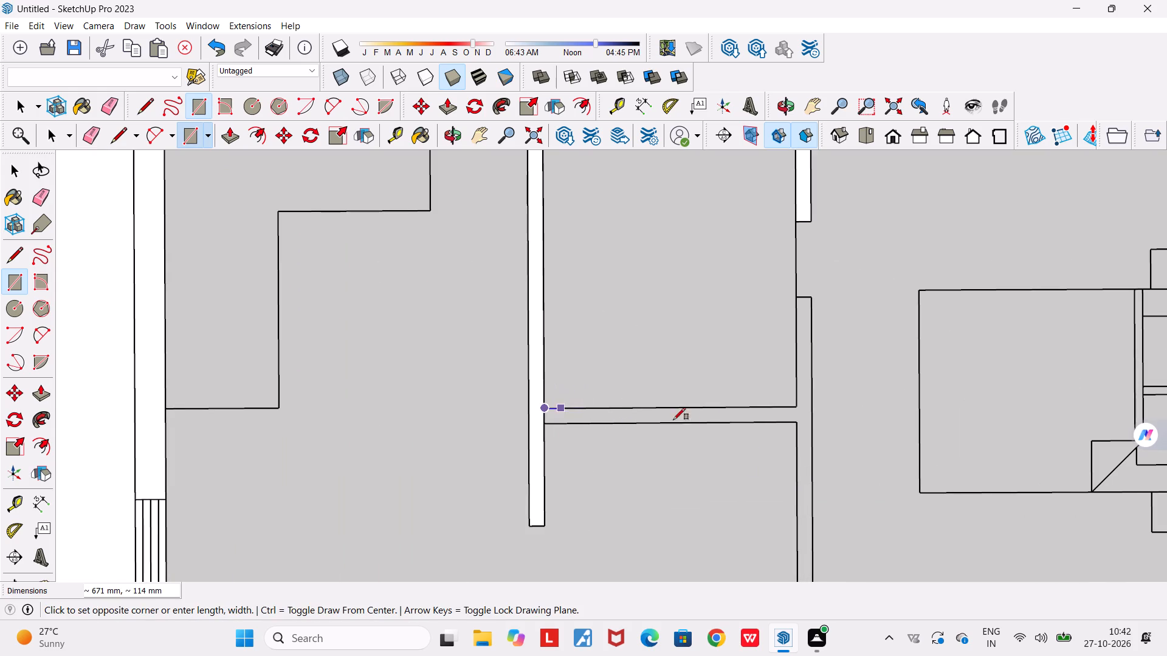
pyautogui.click(797, 419)
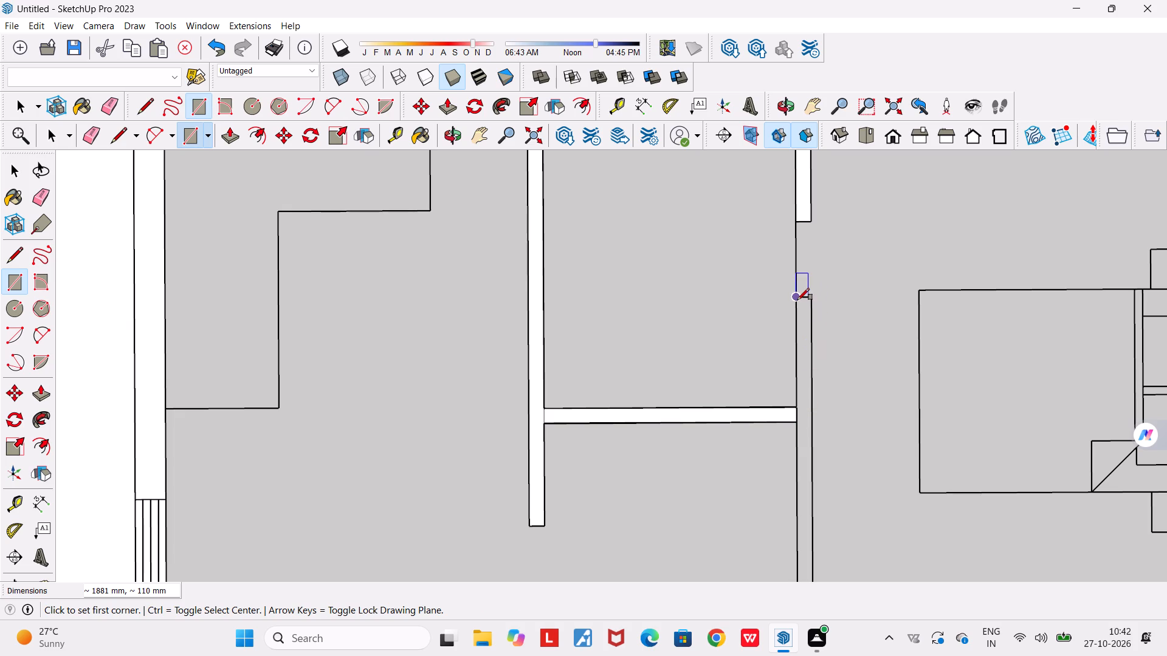
# Draw a rectangle about 114 mm by 3228 mm over the small rooms' bedroom-side wall, from the door opening to the front-side corner.
pyautogui.click(797, 300)
pyautogui.scroll(-12, 807, 369)
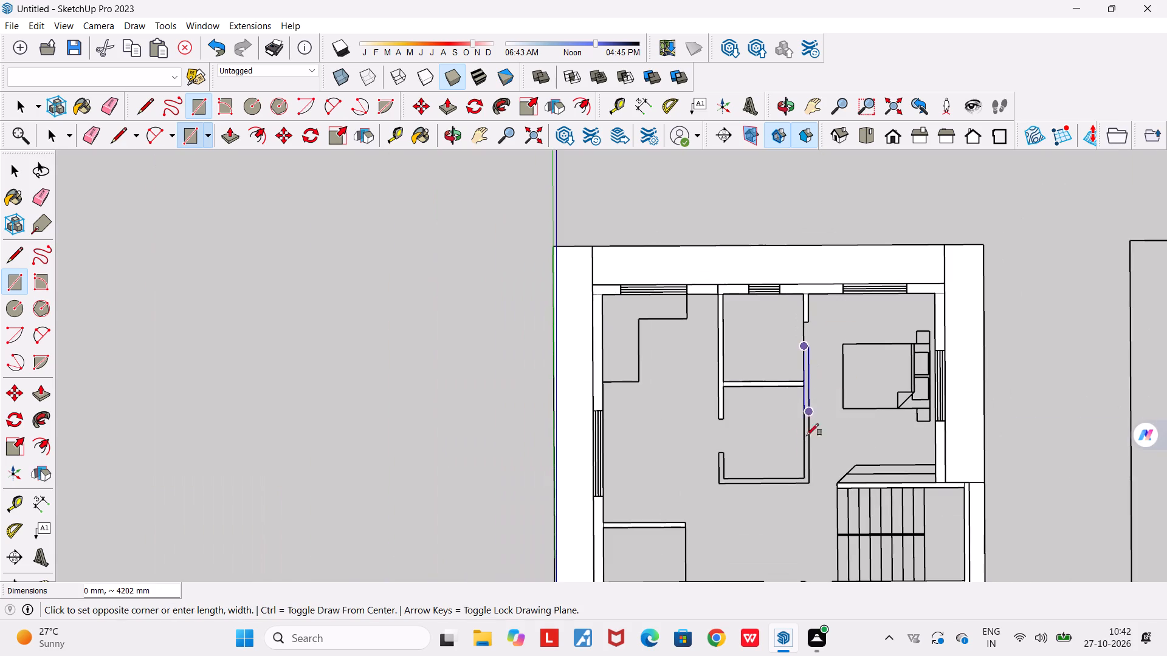
pyautogui.scroll(17, 812, 486)
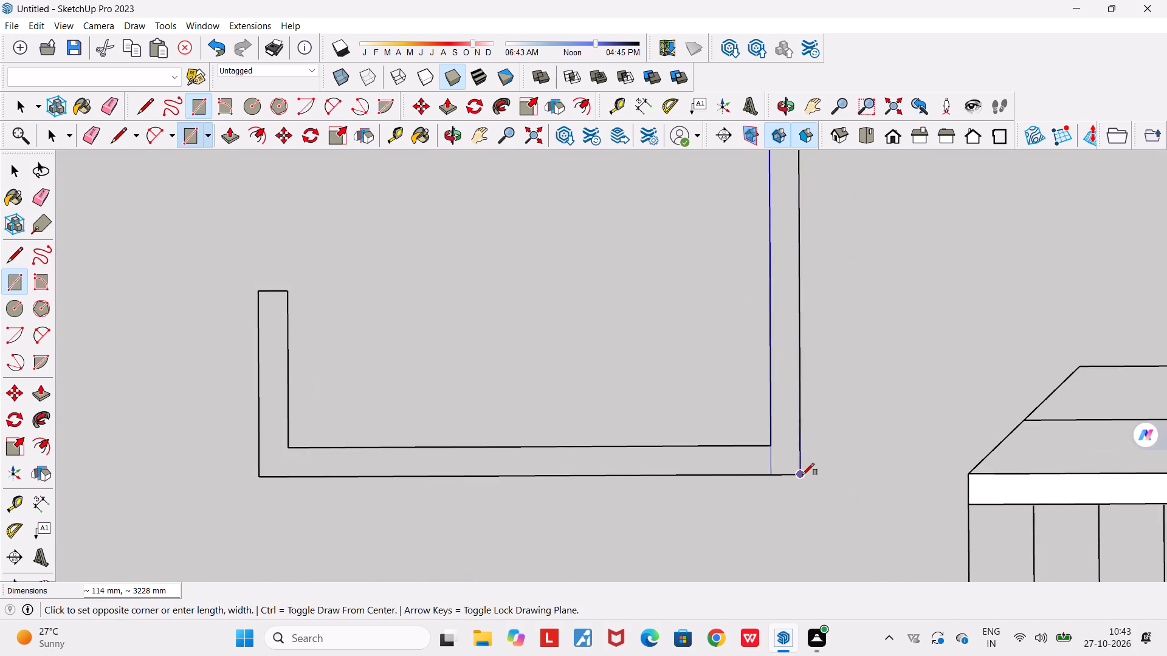
pyautogui.click(802, 475)
# Draw a rectangle about 114 mm by 731 mm over the short kitchen-side wall piece of the front small room, below its opening.
pyautogui.scroll(-3, 801, 474)
pyautogui.click(391, 337)
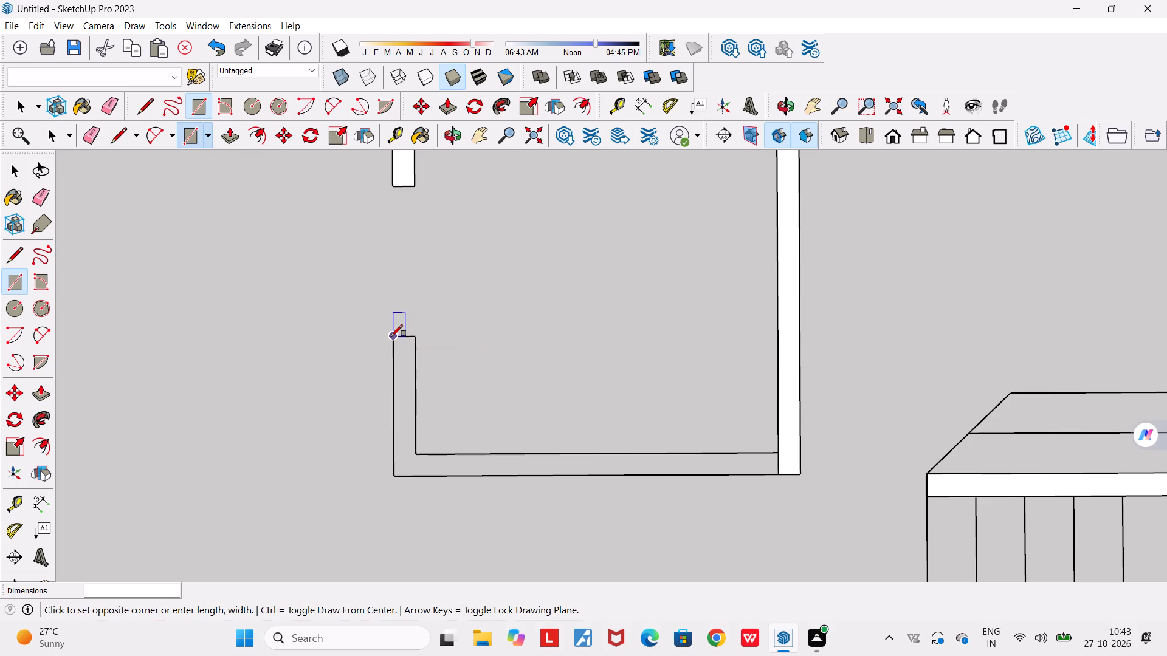
pyautogui.click(418, 477)
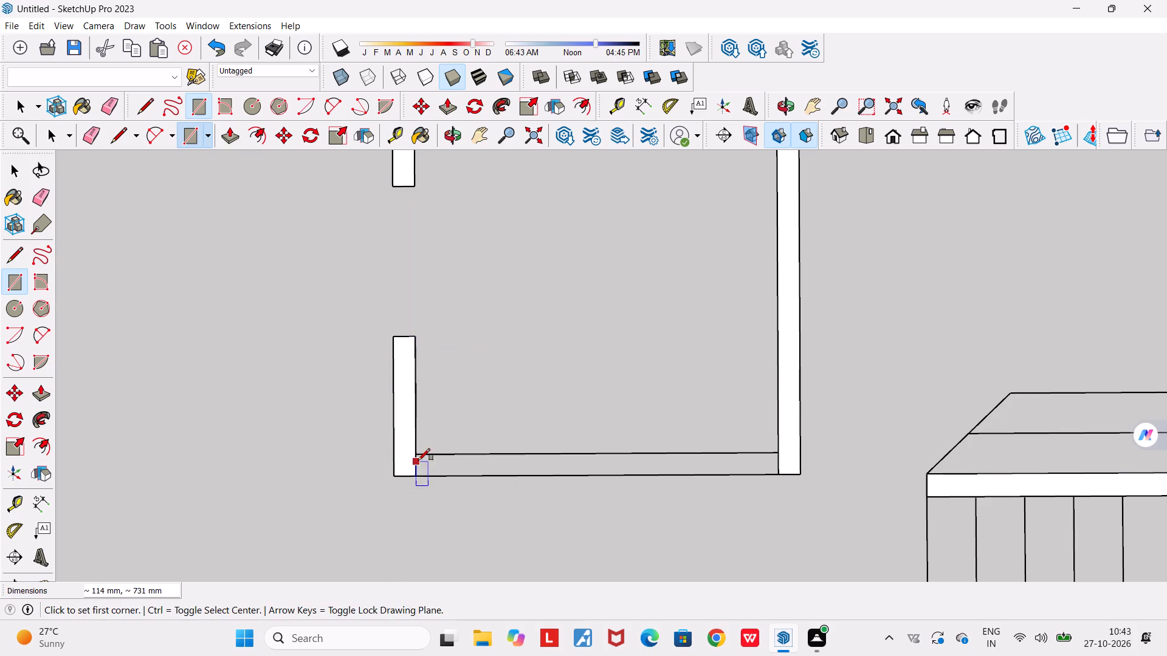
# Draw a rectangle about 1881 mm by 114 mm over the front small room's front-side wall, between its two side walls.
pyautogui.click(418, 454)
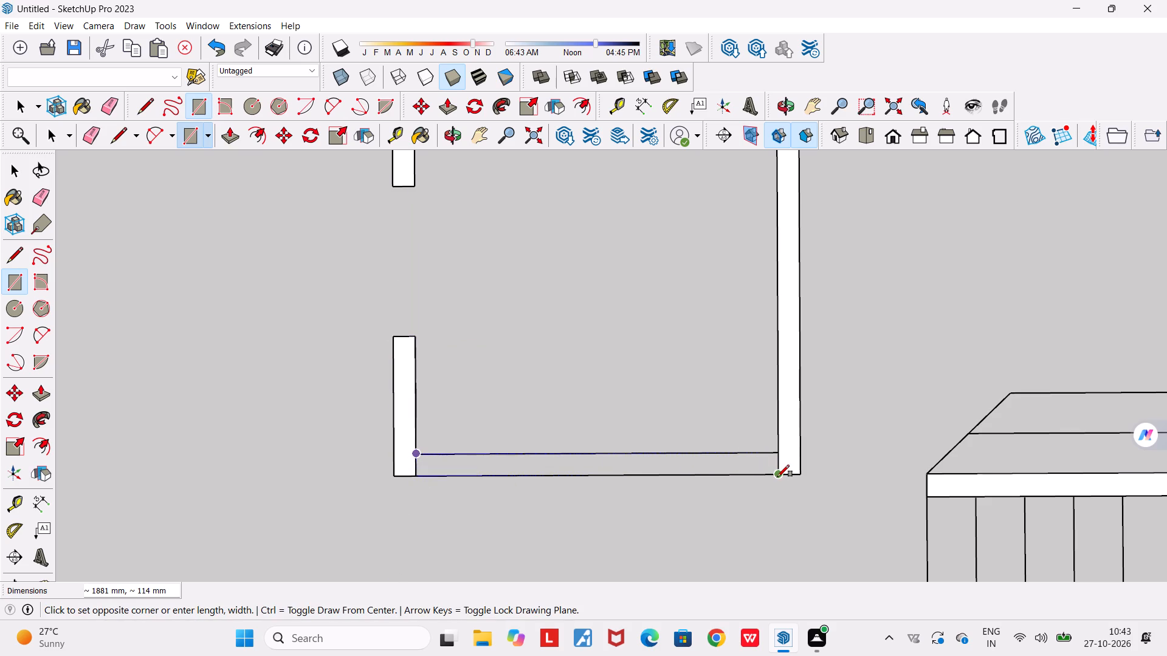
pyautogui.click(777, 477)
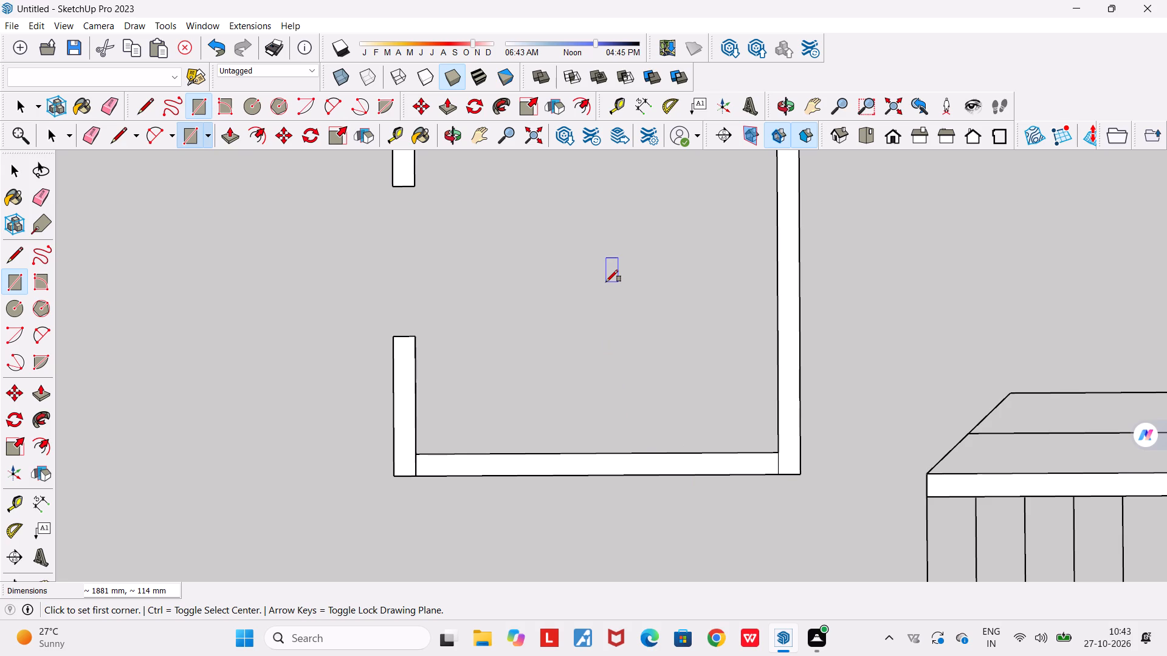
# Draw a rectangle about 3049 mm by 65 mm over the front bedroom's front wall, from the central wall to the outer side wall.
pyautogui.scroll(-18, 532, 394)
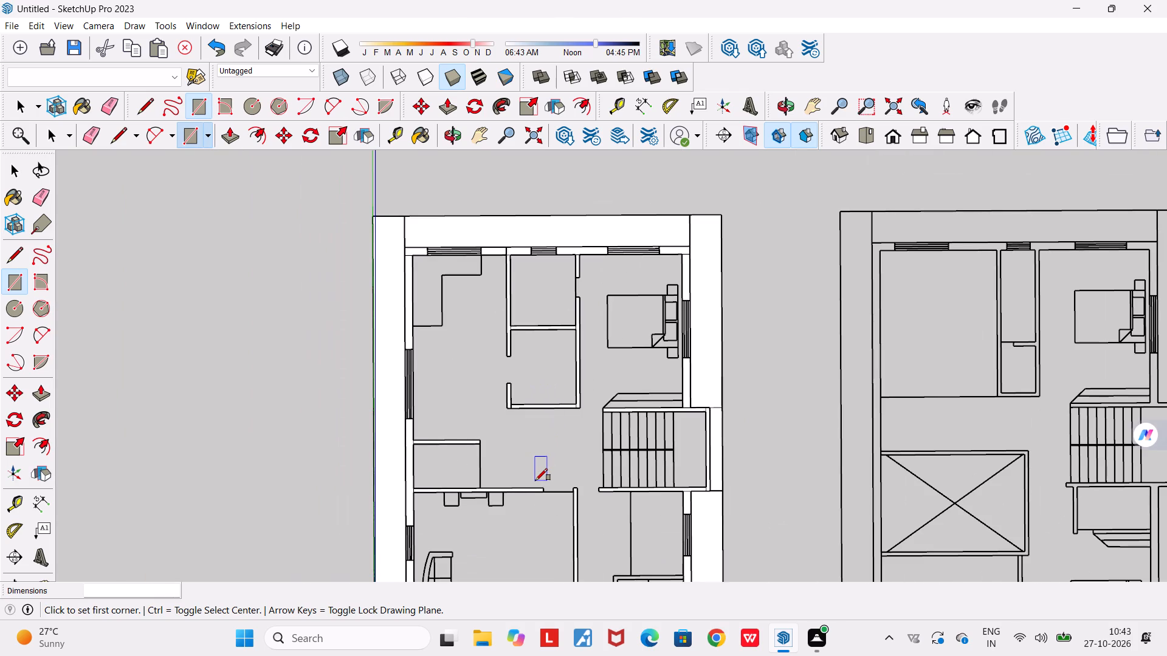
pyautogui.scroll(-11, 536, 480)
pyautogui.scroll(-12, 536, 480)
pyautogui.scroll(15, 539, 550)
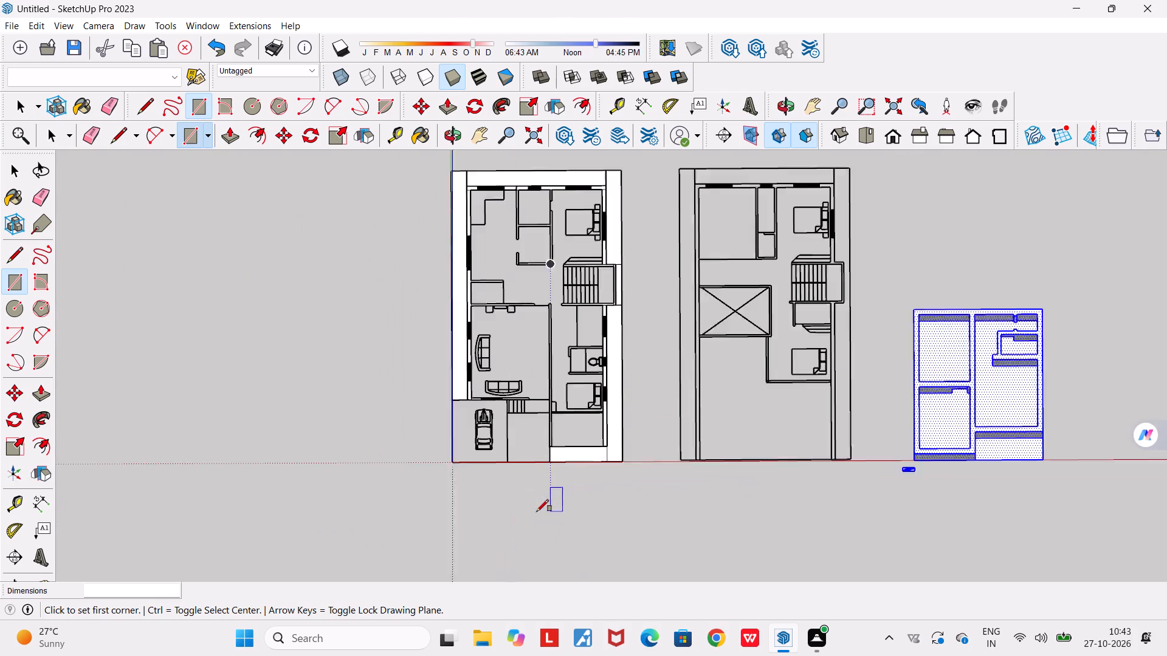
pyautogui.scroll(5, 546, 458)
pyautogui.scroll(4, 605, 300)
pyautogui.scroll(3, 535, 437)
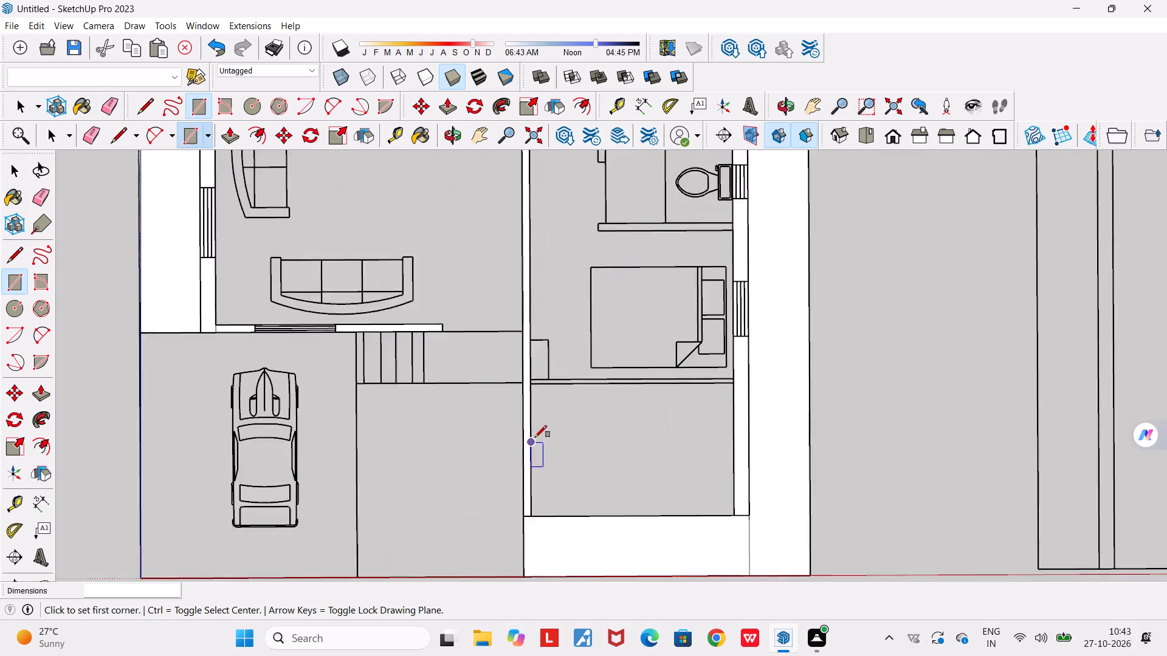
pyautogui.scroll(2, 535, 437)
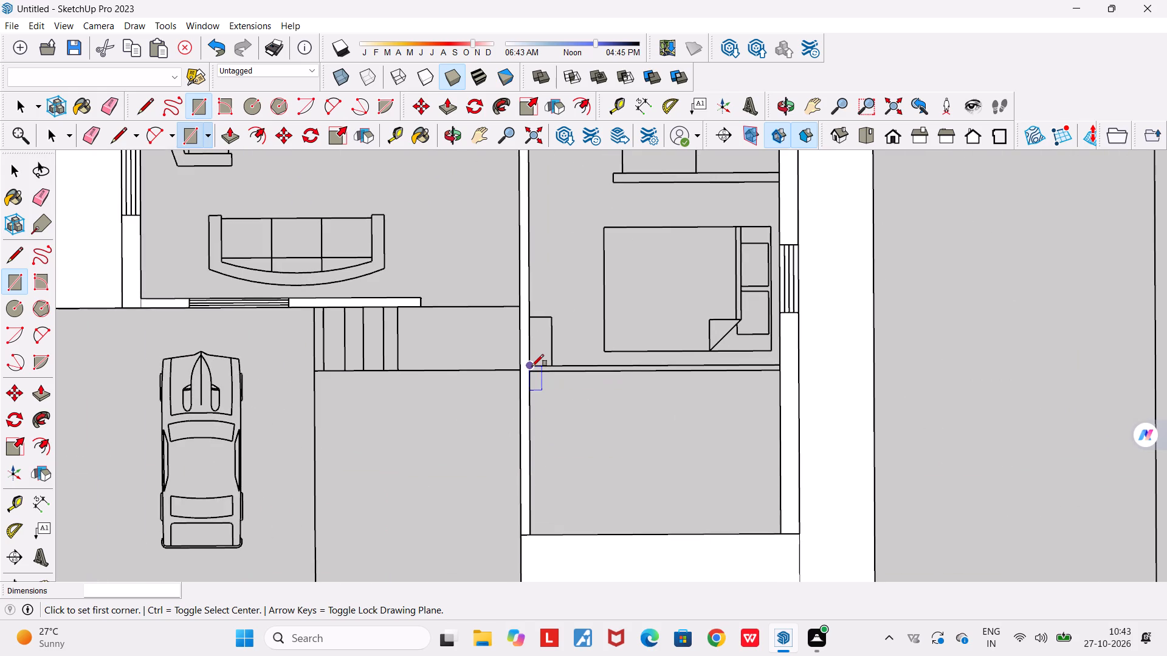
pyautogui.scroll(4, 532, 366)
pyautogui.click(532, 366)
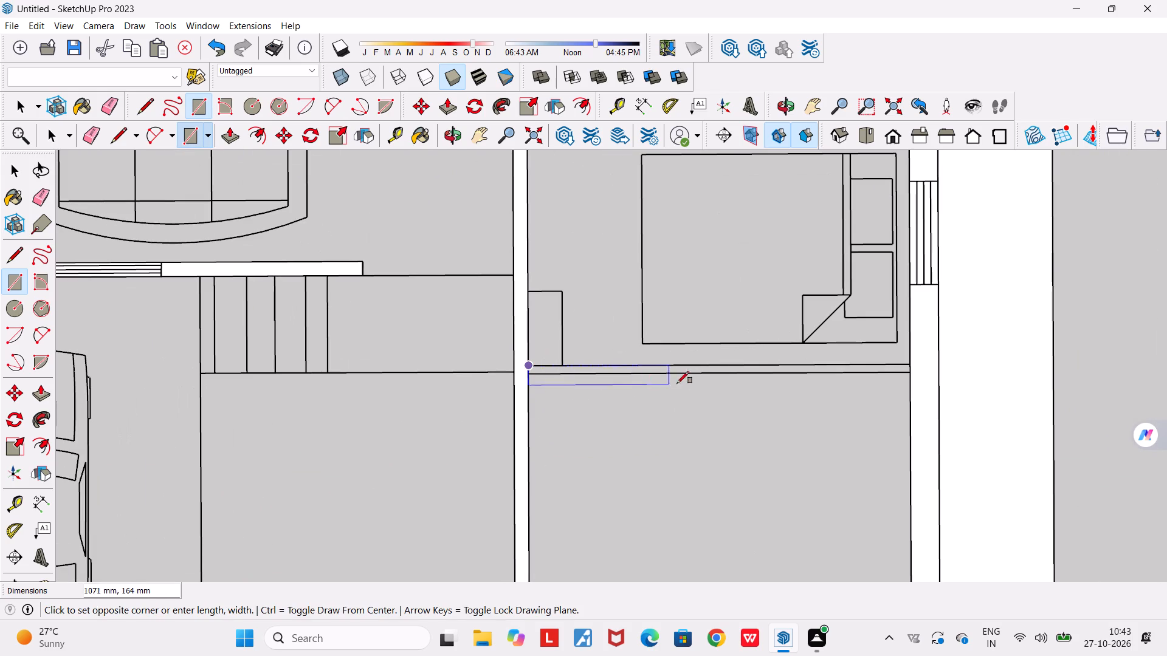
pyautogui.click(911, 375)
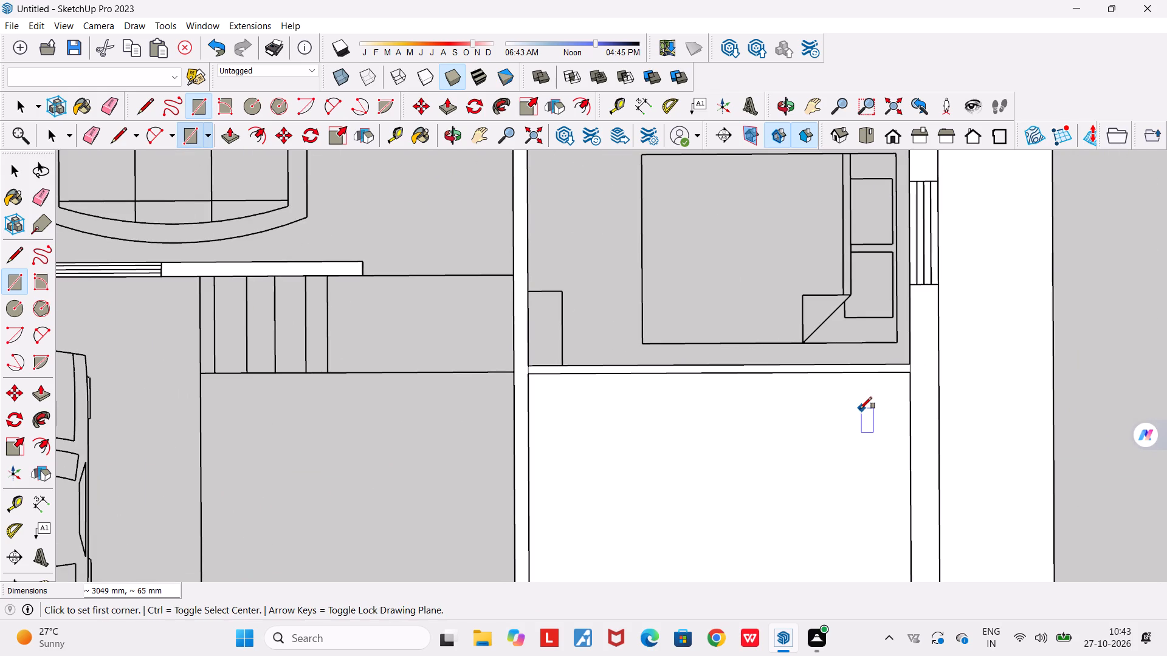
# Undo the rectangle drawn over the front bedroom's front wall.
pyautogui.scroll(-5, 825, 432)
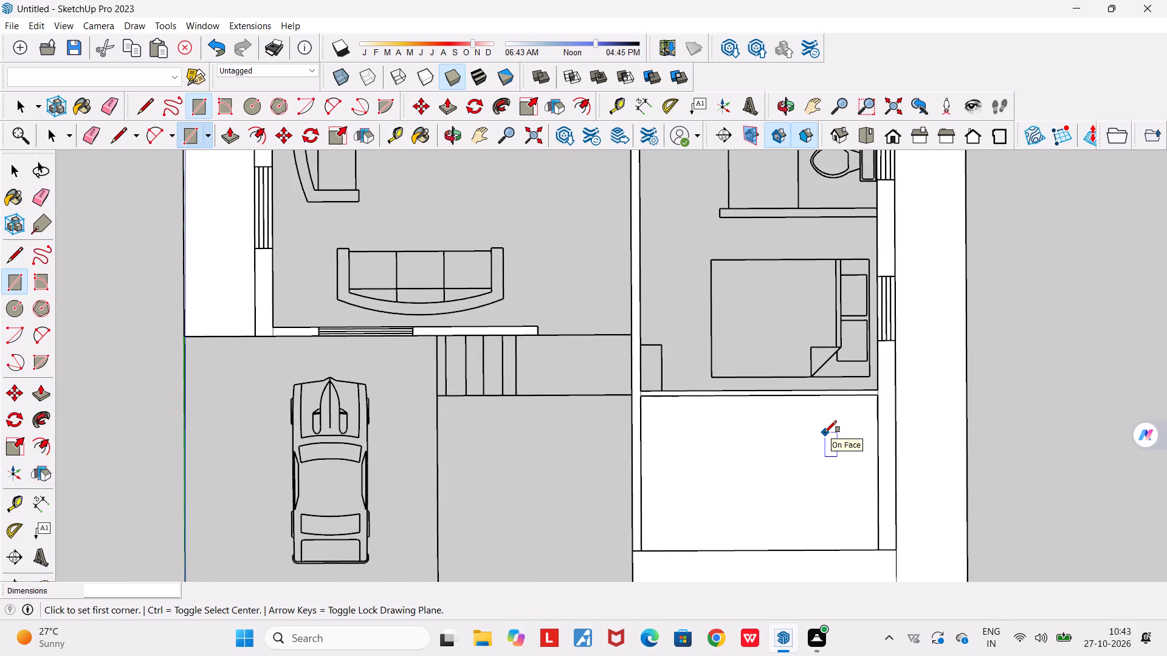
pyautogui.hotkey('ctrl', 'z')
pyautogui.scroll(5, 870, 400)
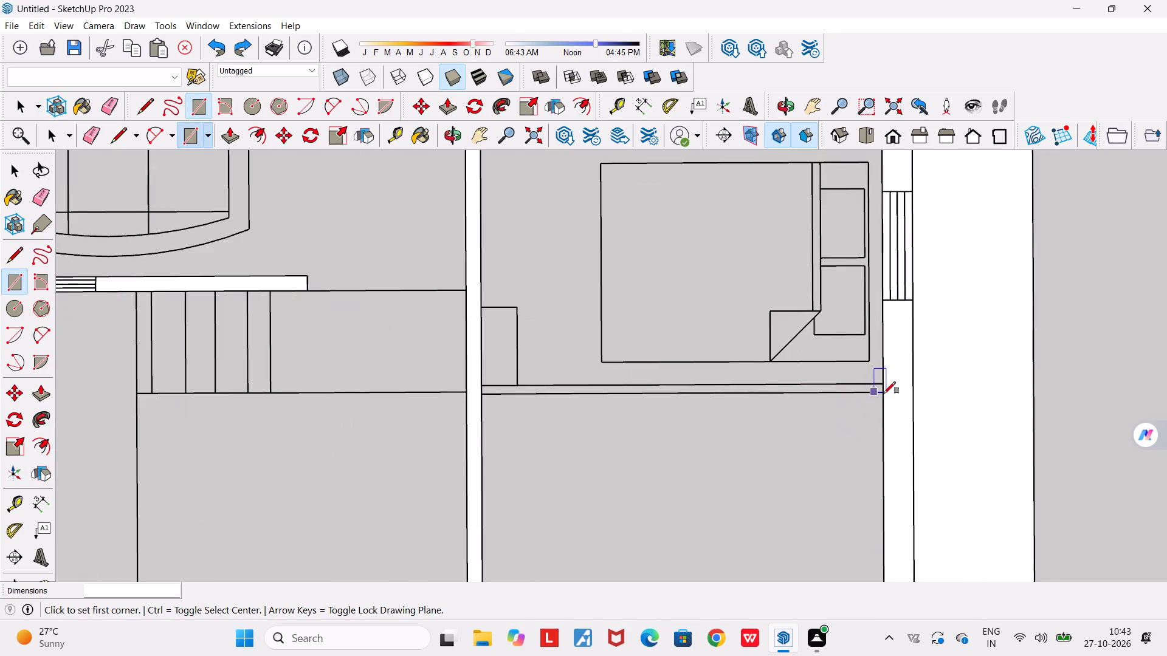
# Draw a rectangle about 3049 mm by 65 mm over the front bedroom's front wall, from the outer side wall to the central wall.
pyautogui.scroll(14, 904, 389)
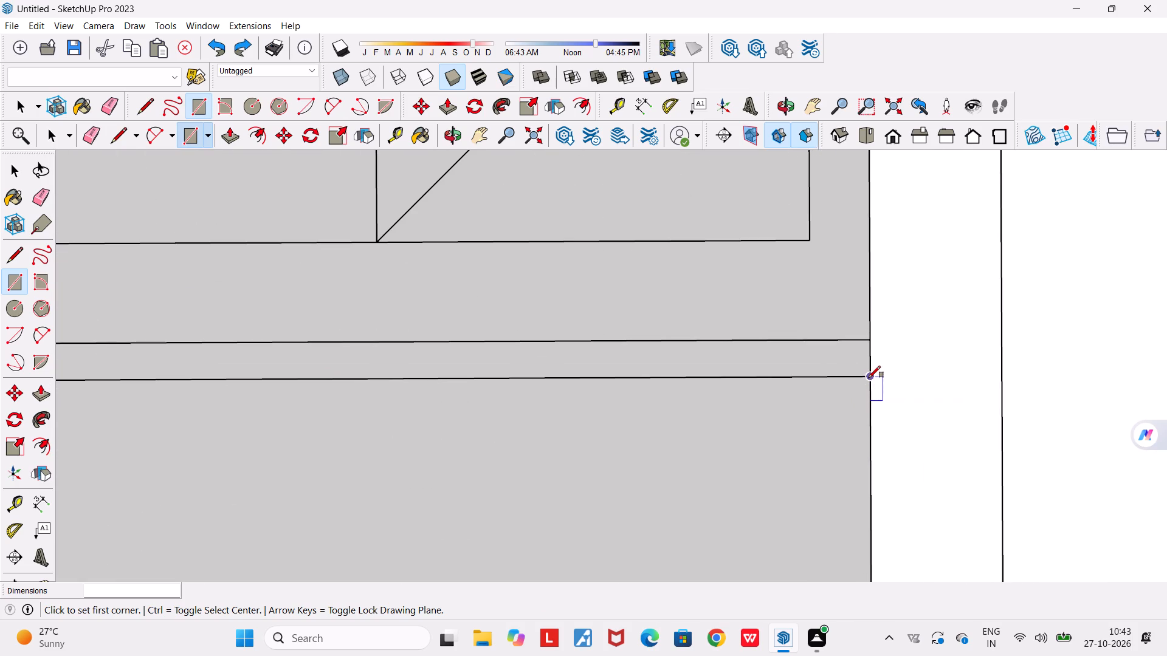
pyautogui.click(869, 378)
pyautogui.scroll(-7, 594, 338)
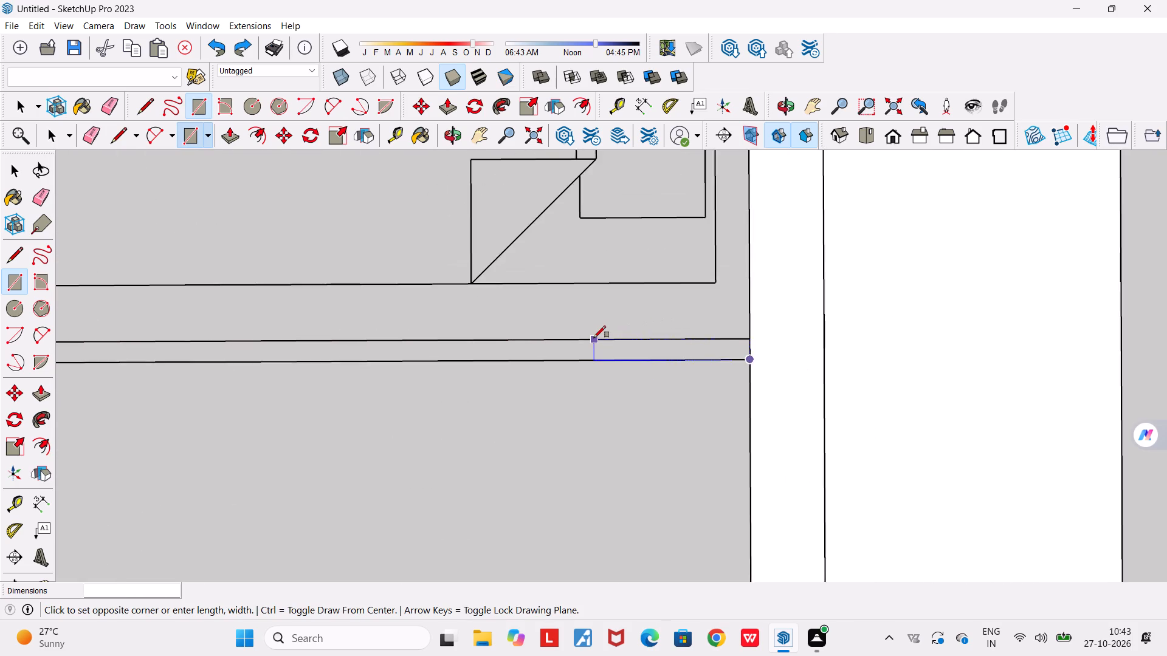
pyautogui.scroll(-10, 594, 338)
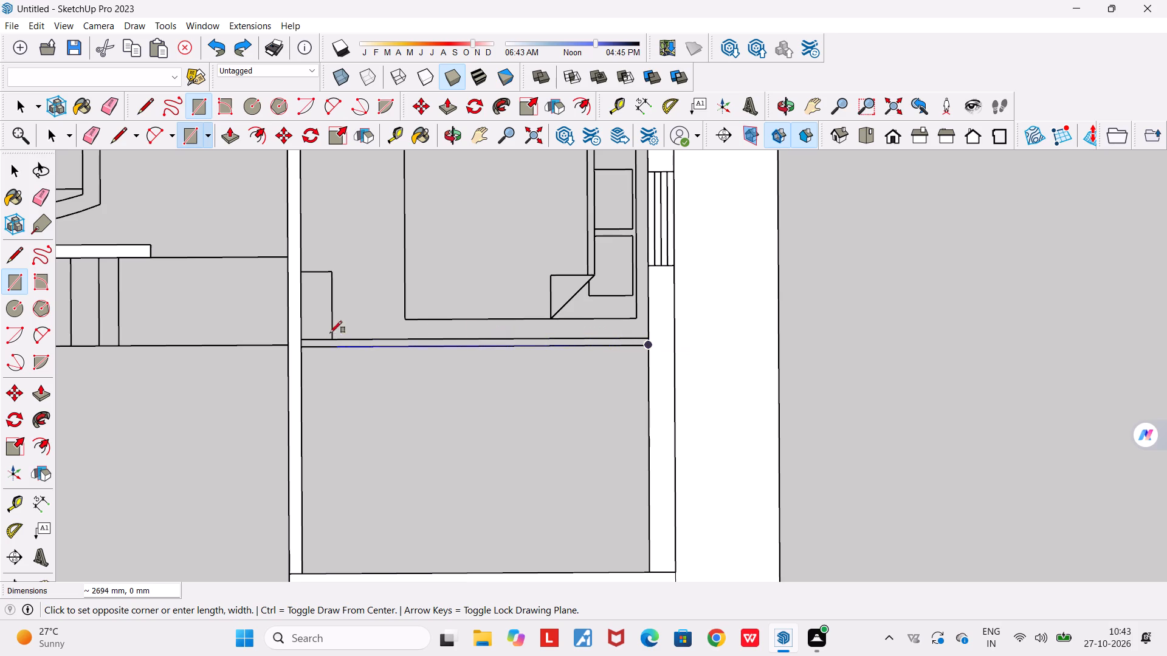
pyautogui.scroll(17, 301, 340)
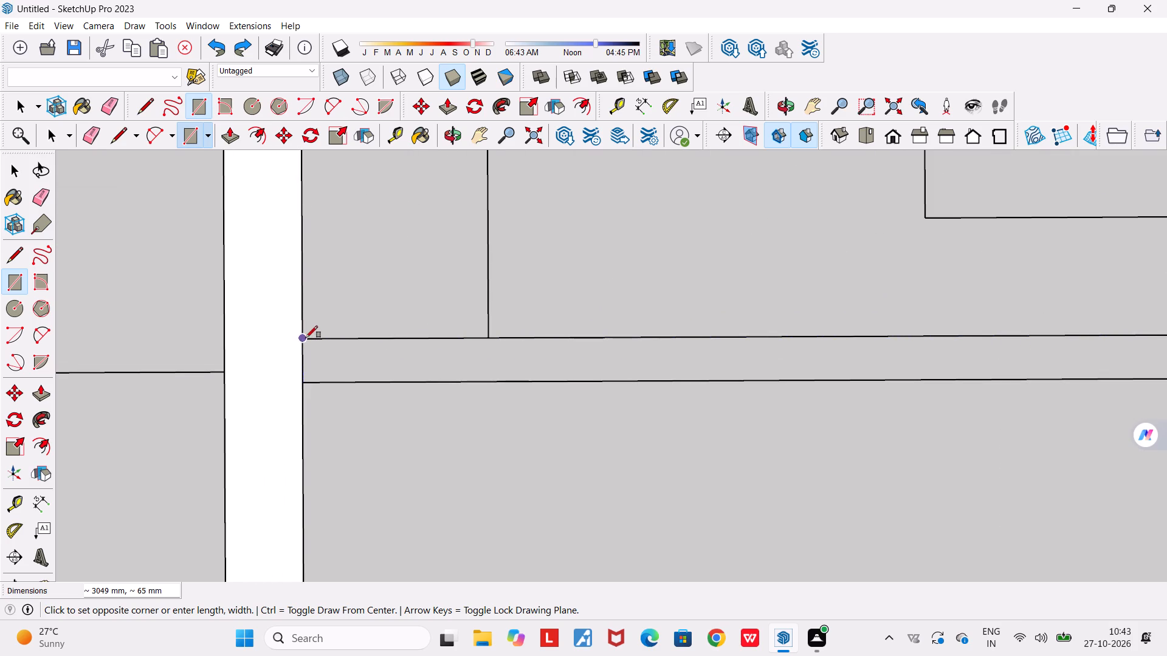
pyautogui.click(303, 336)
# Draw a rectangle over the toilet's rear wall, from the outer side wall to the inner face of its short side wall.
pyautogui.scroll(-14, 303, 336)
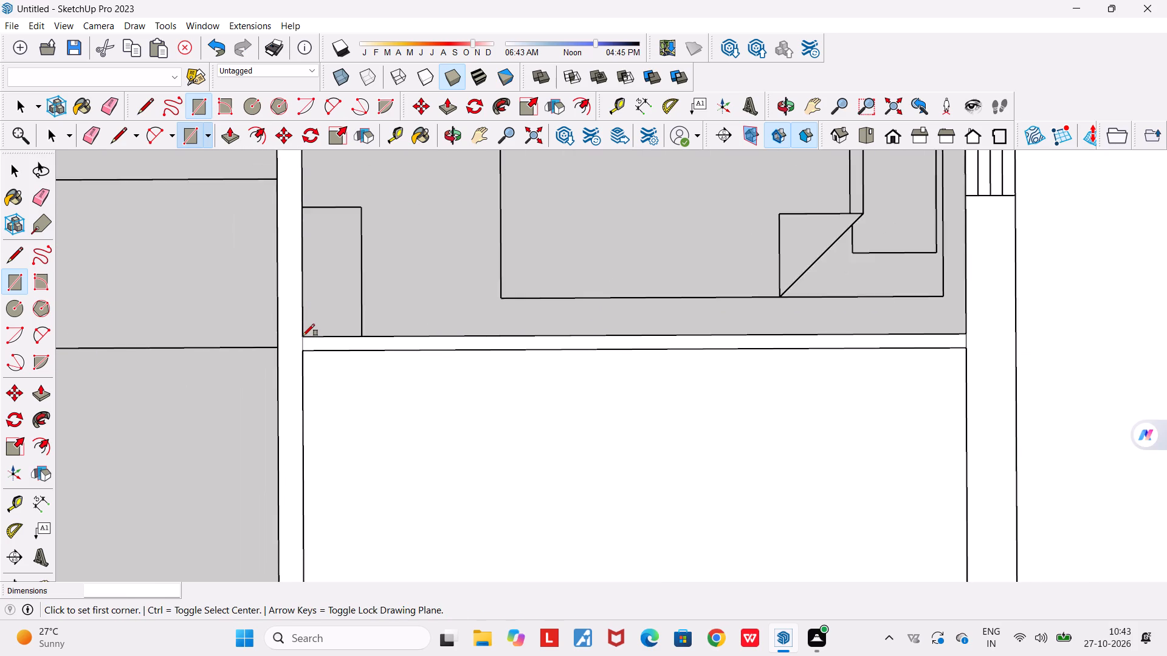
pyautogui.scroll(-18, 303, 336)
pyautogui.scroll(-5, 303, 336)
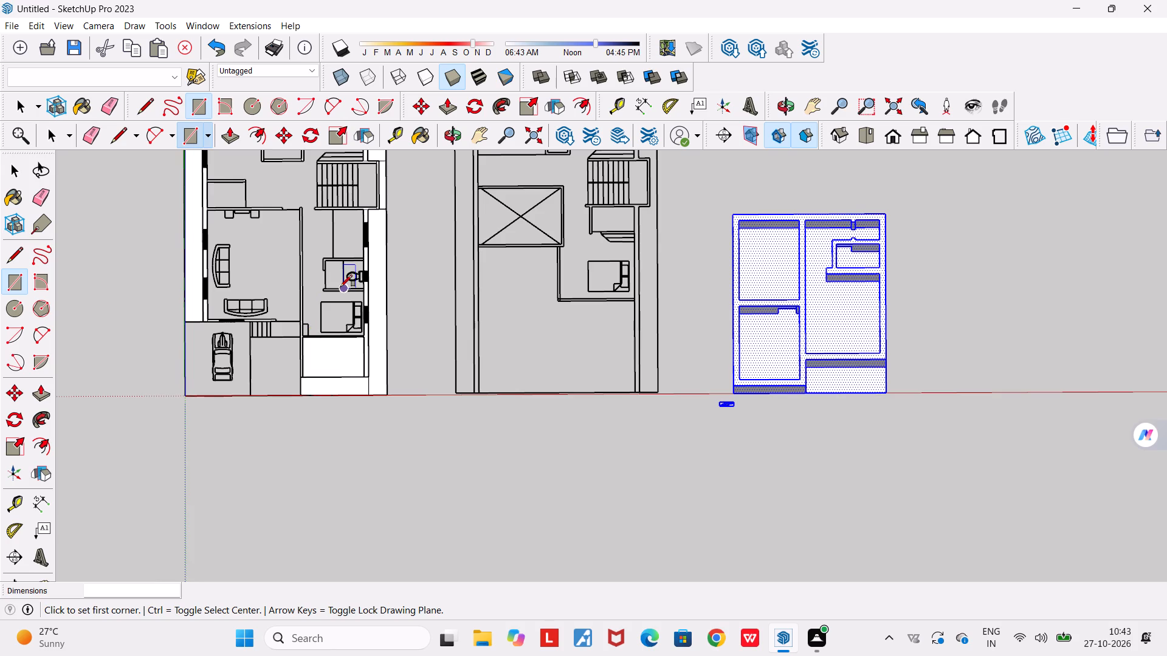
pyautogui.scroll(12, 340, 287)
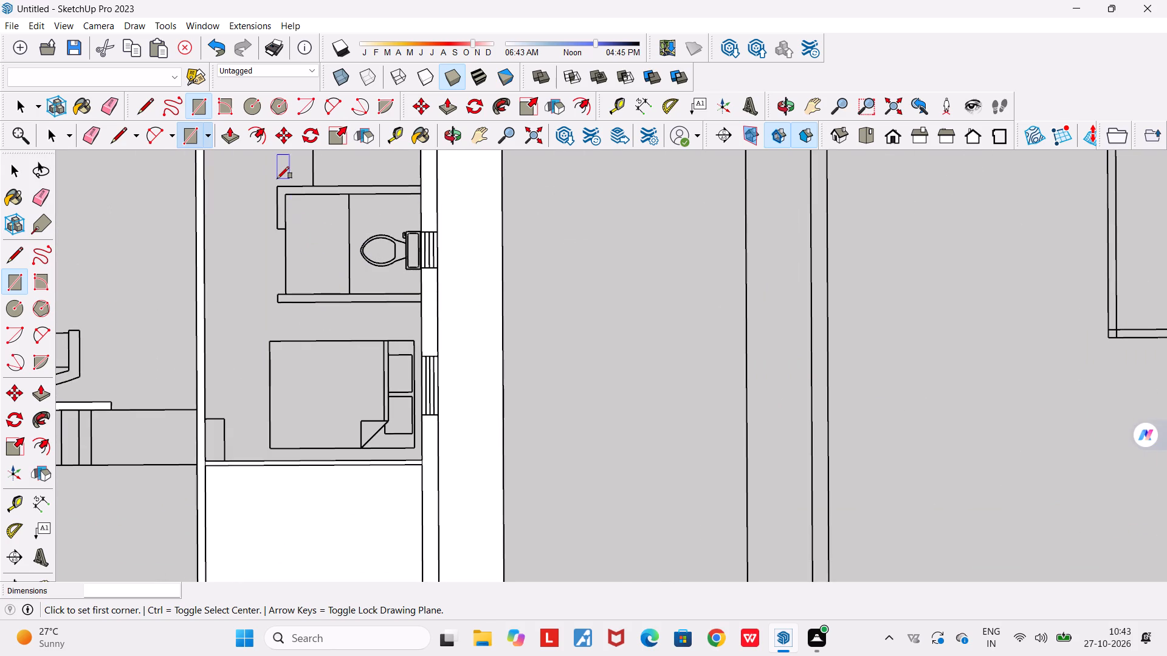
pyautogui.scroll(5, 277, 179)
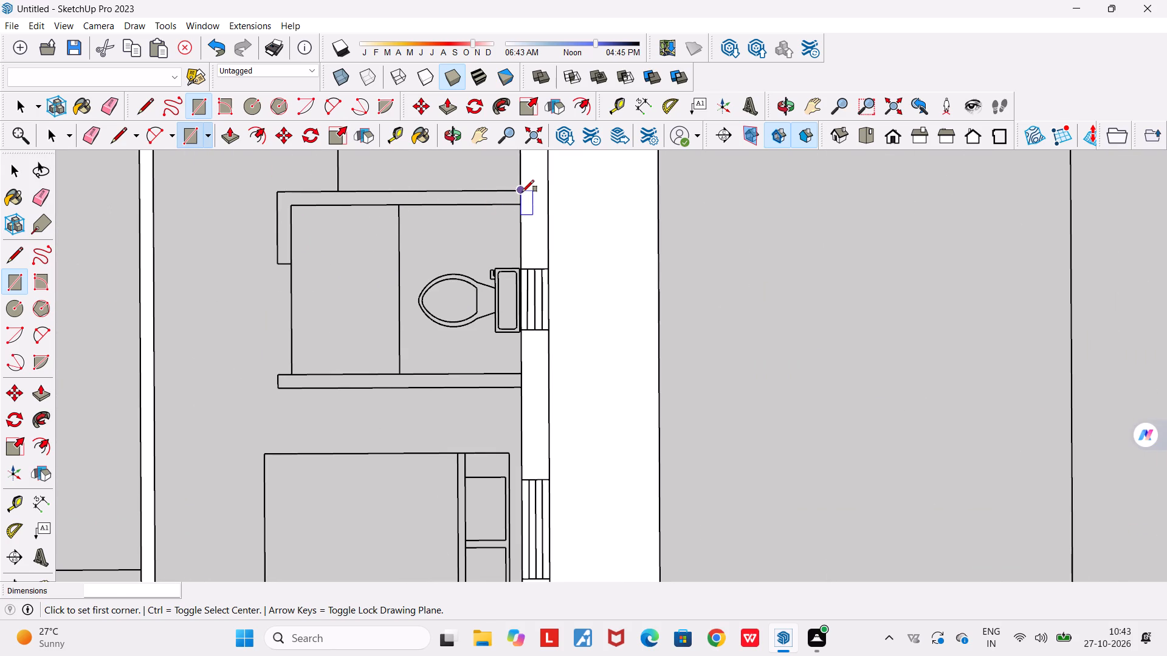
pyautogui.click(521, 192)
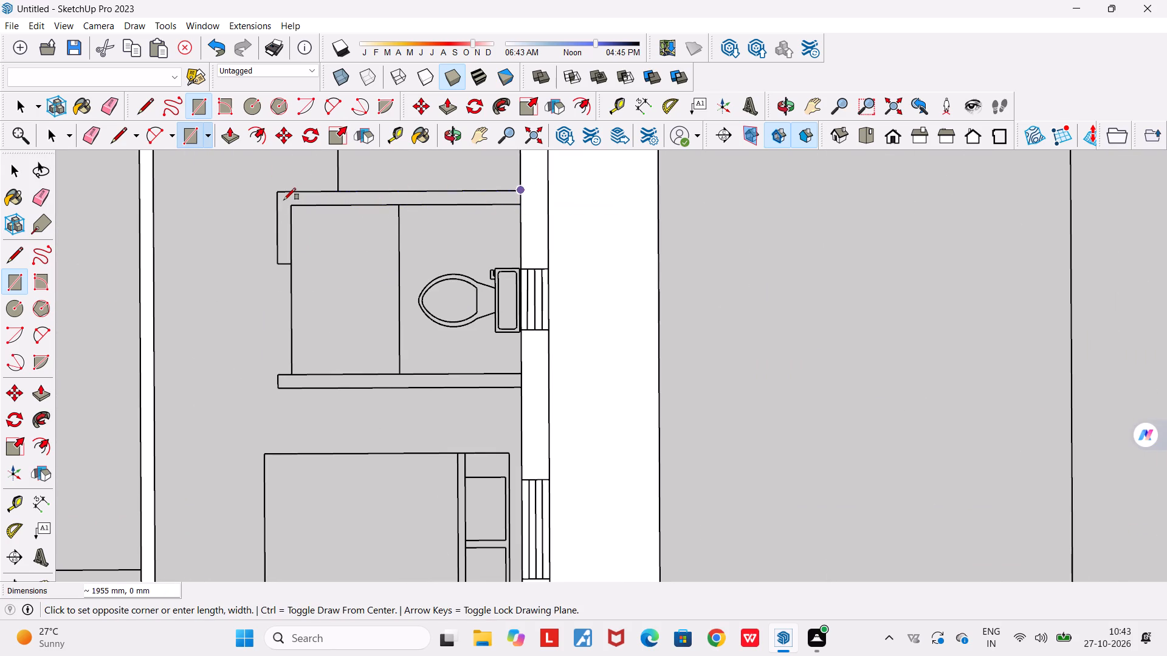
pyautogui.click(293, 205)
# Draw a rectangle about 114 mm by 605 mm over the toilet's short side wall, starting at its rear outer corner.
pyautogui.click(278, 191)
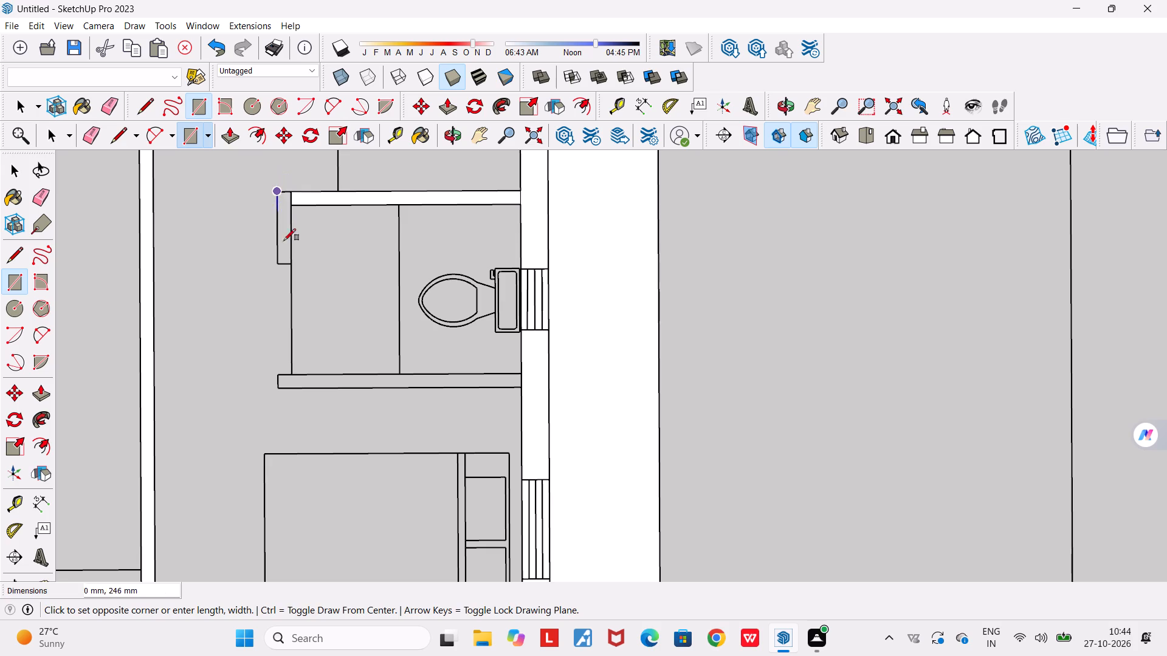
pyautogui.click(289, 260)
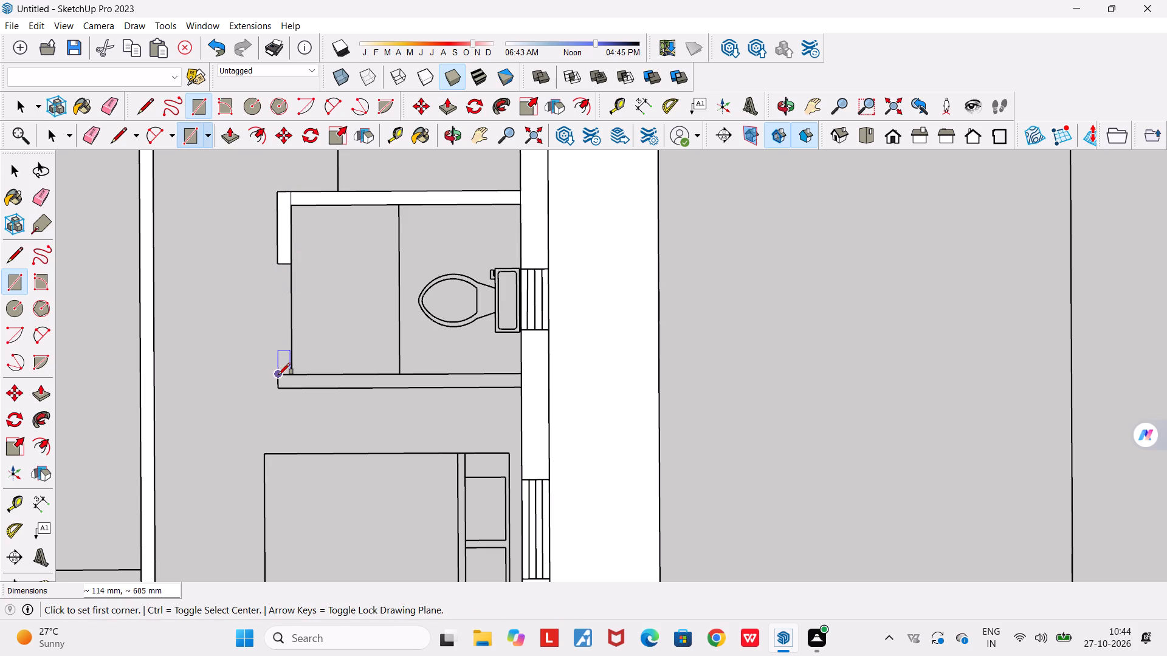
# Draw a rectangle about 2020 mm by 114 mm over the wall between the toilet and the front bedroom.
pyautogui.click(278, 375)
pyautogui.click(515, 388)
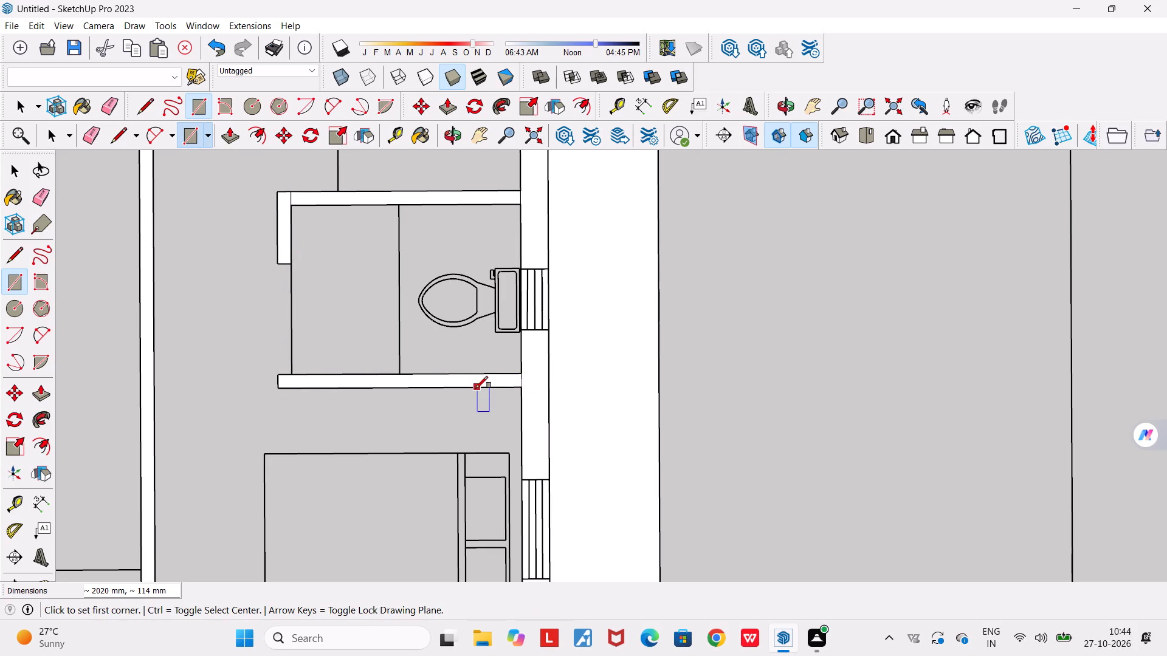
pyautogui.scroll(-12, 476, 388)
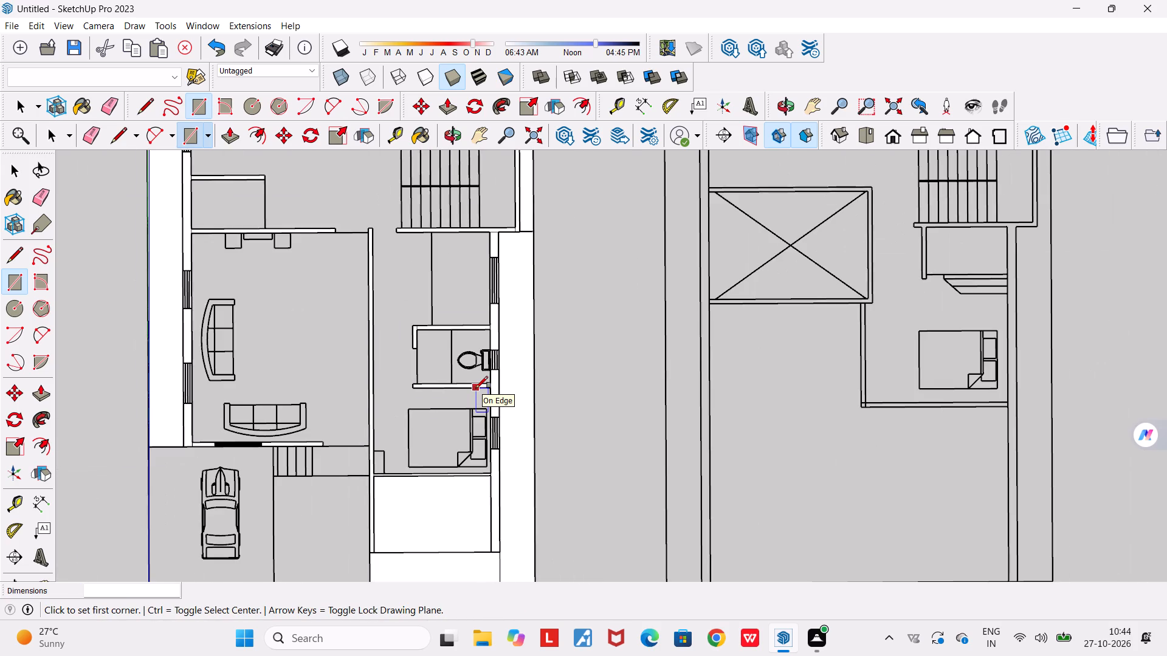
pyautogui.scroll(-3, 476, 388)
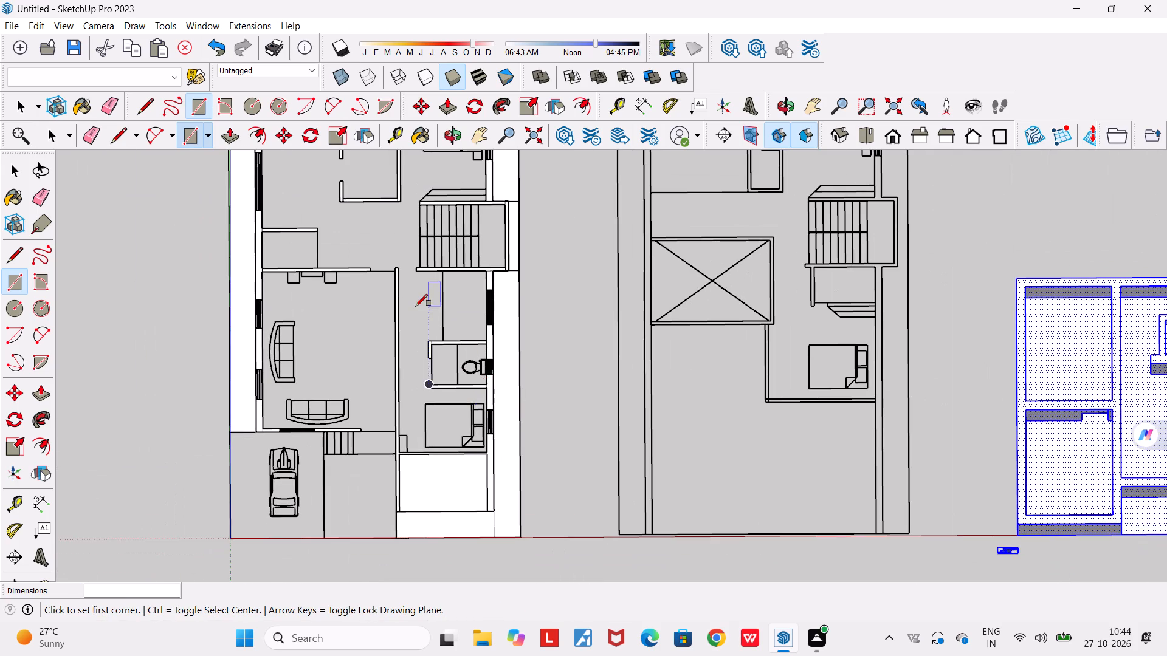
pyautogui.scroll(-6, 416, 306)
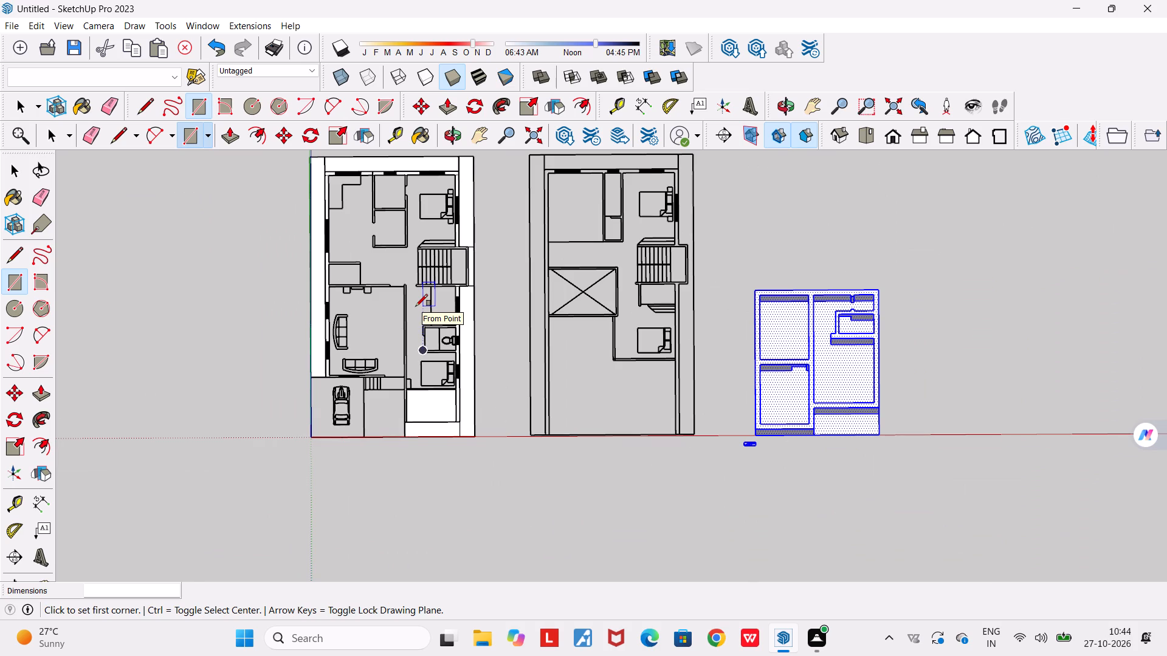
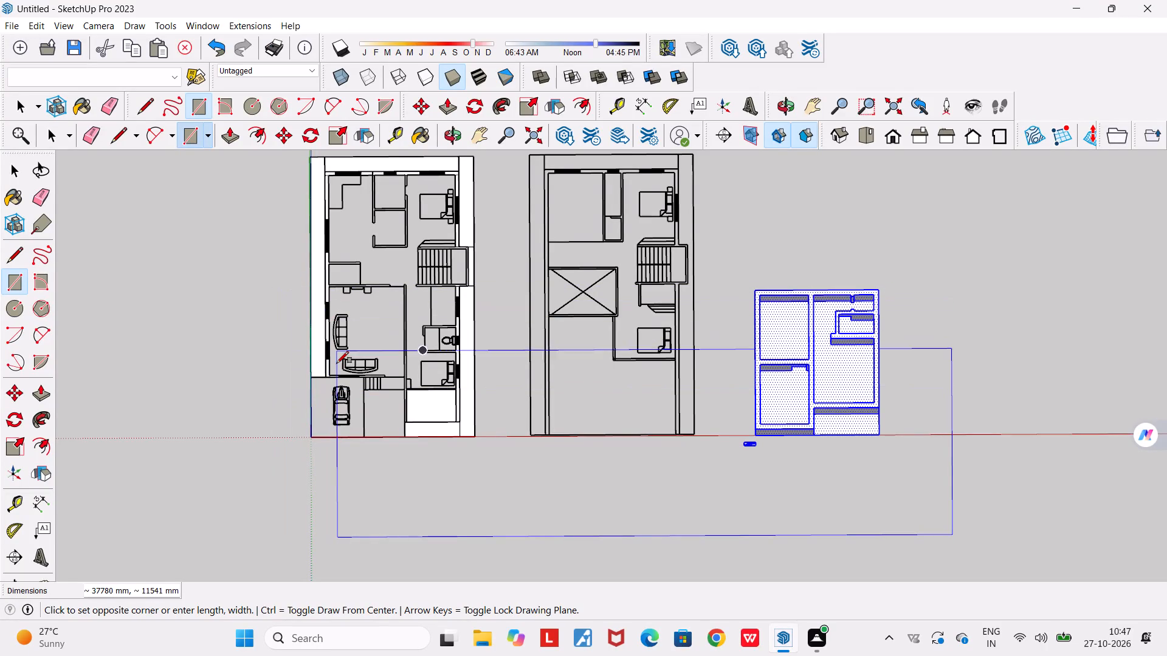
# Draw a rectangle over the whole first floor plan from its underside, from the origin corner to the diagonally opposite plot corner.
pyautogui.press('space')
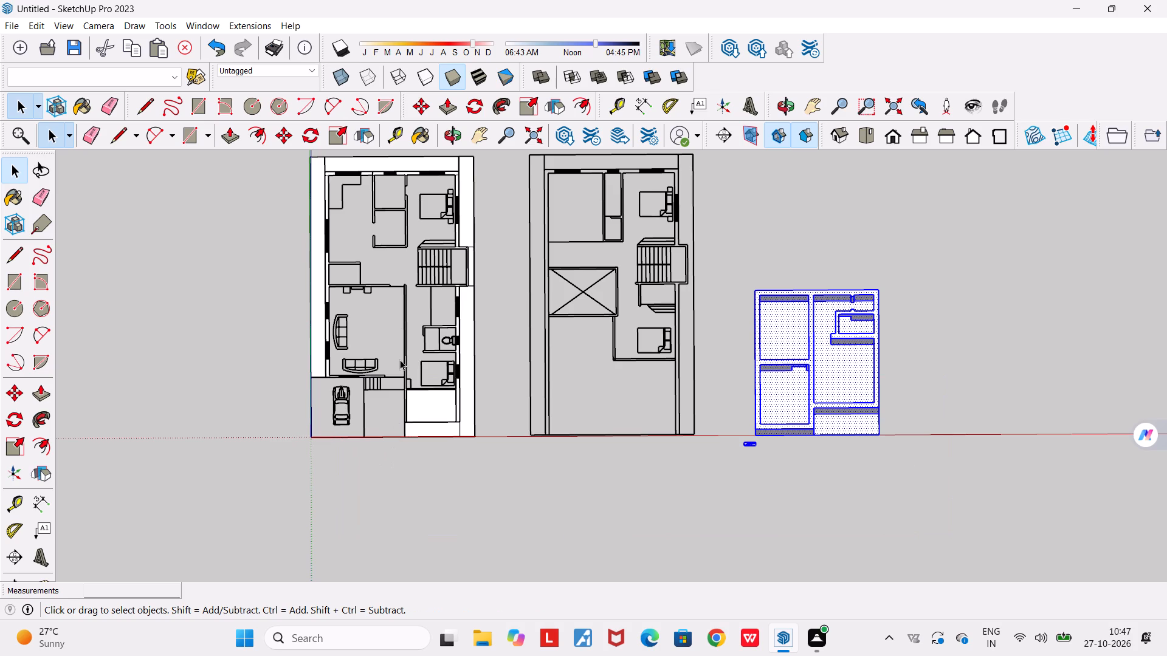
pyautogui.scroll(9, 370, 152)
pyautogui.scroll(5, 367, 210)
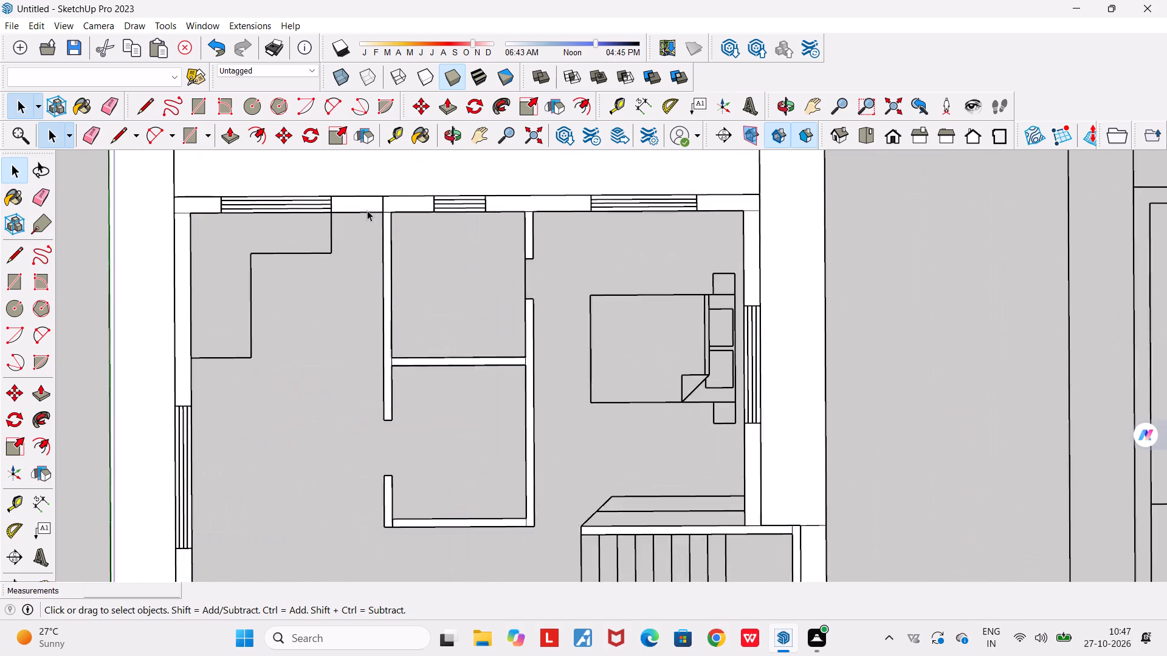
pyautogui.scroll(1, 367, 210)
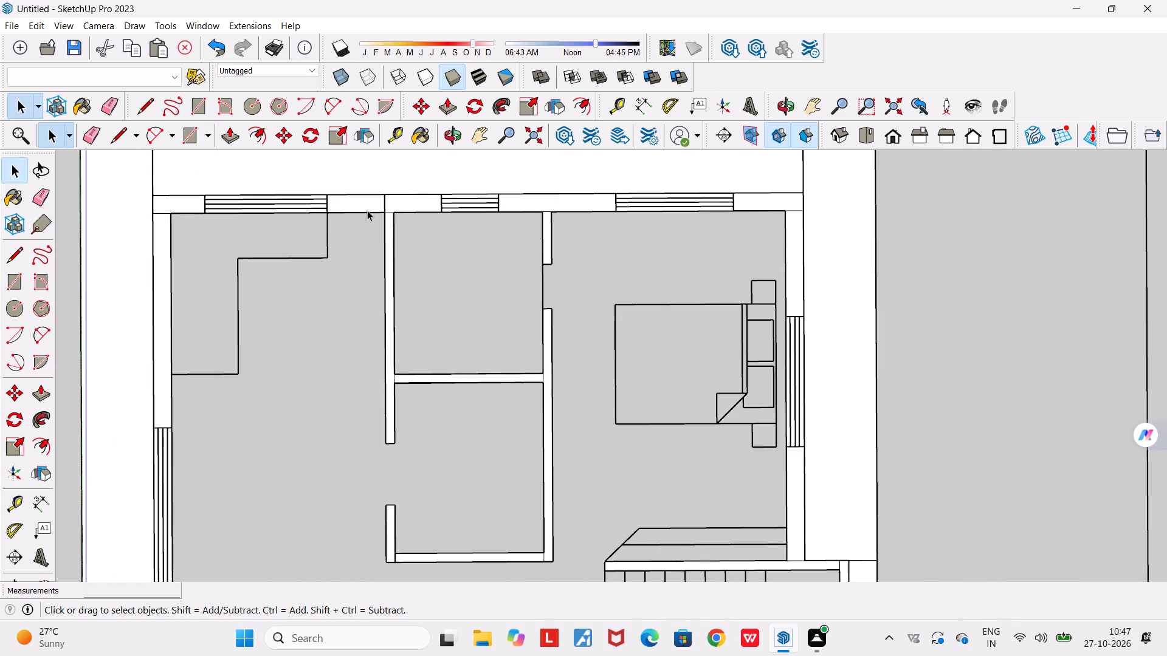
pyautogui.scroll(-6, 367, 210)
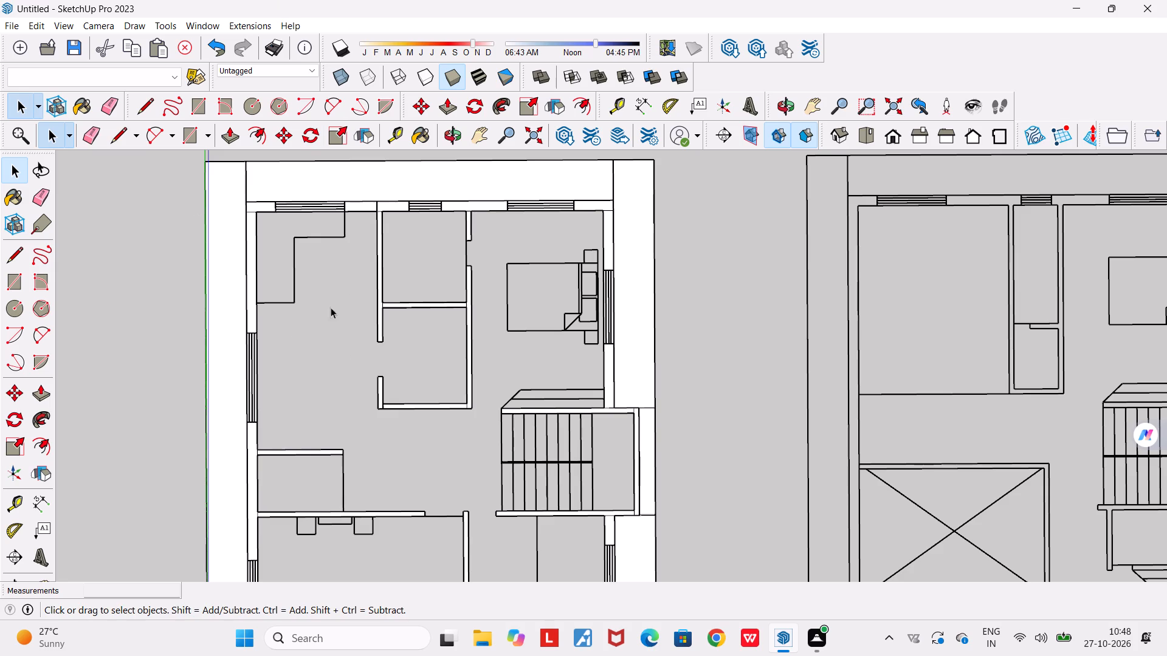
pyautogui.scroll(2, 354, 261)
pyautogui.scroll(-15, 354, 261)
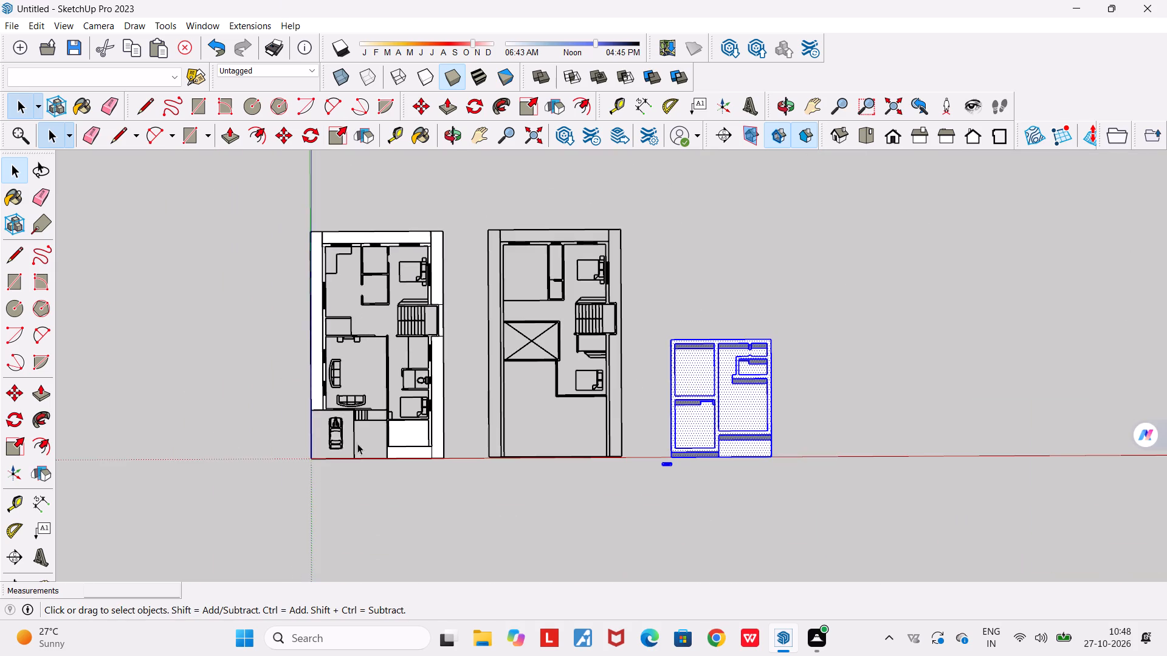
pyautogui.moveTo(358, 465); pyautogui.dragTo(349, 217, button='middle')
pyautogui.moveTo(382, 482); pyautogui.dragTo(376, 354, button='middle')
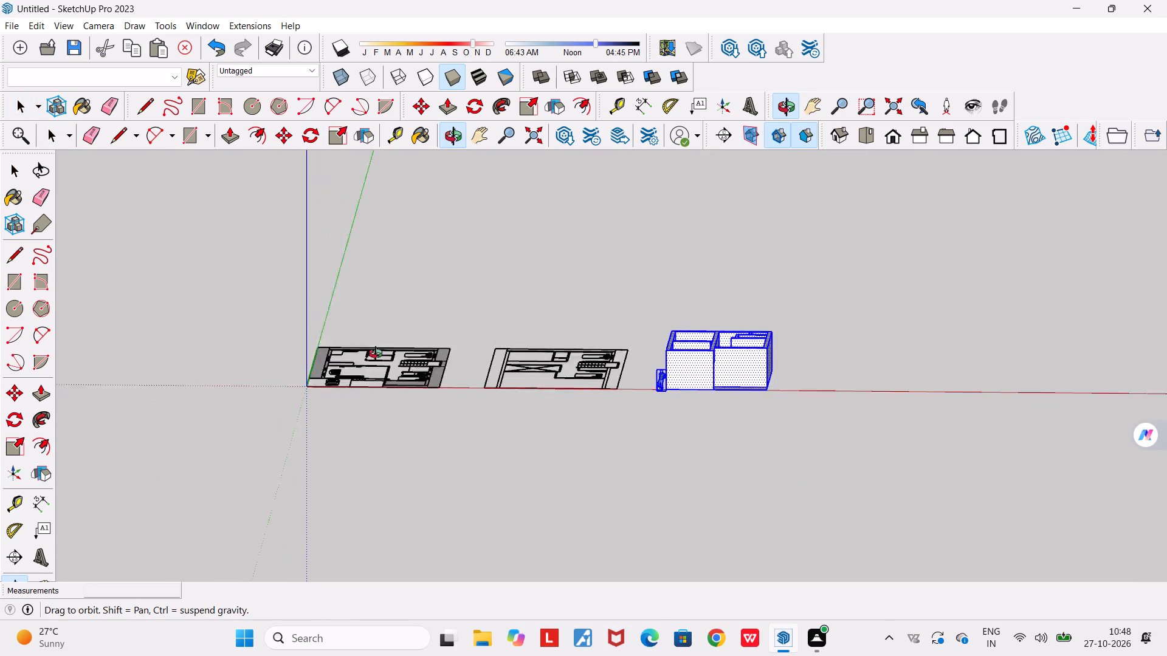
pyautogui.moveTo(376, 354); pyautogui.dragTo(381, 217, button='middle')
pyautogui.moveTo(372, 380); pyautogui.dragTo(378, 218, button='middle')
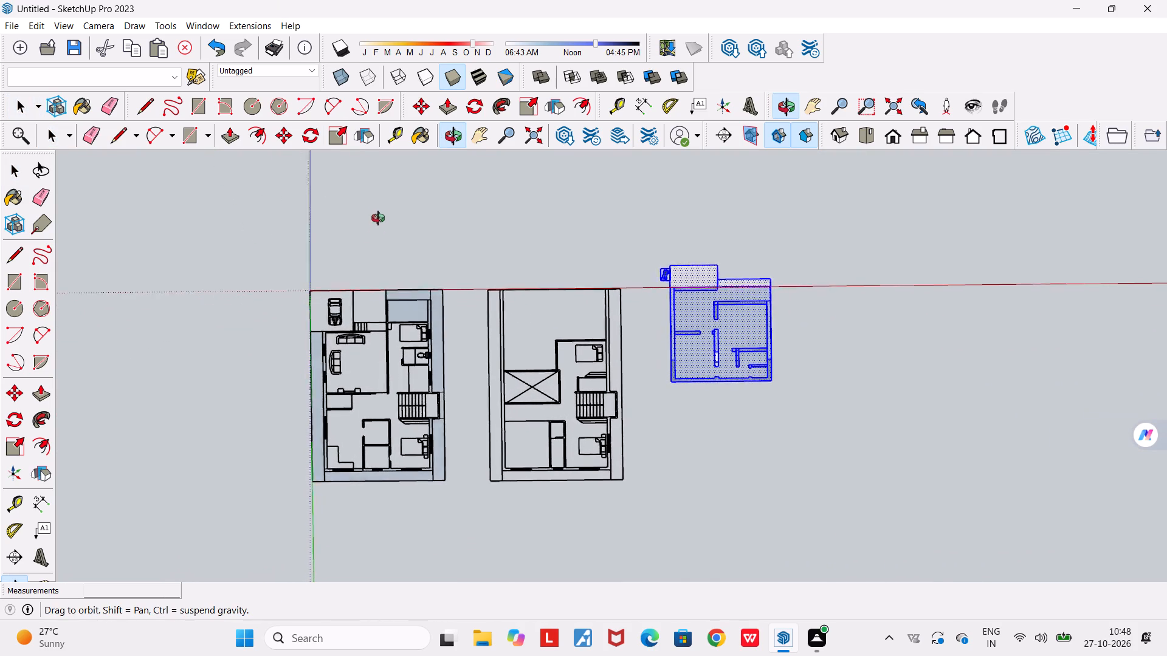
pyautogui.moveTo(378, 218); pyautogui.dragTo(380, 205, button='middle')
pyautogui.click(204, 134)
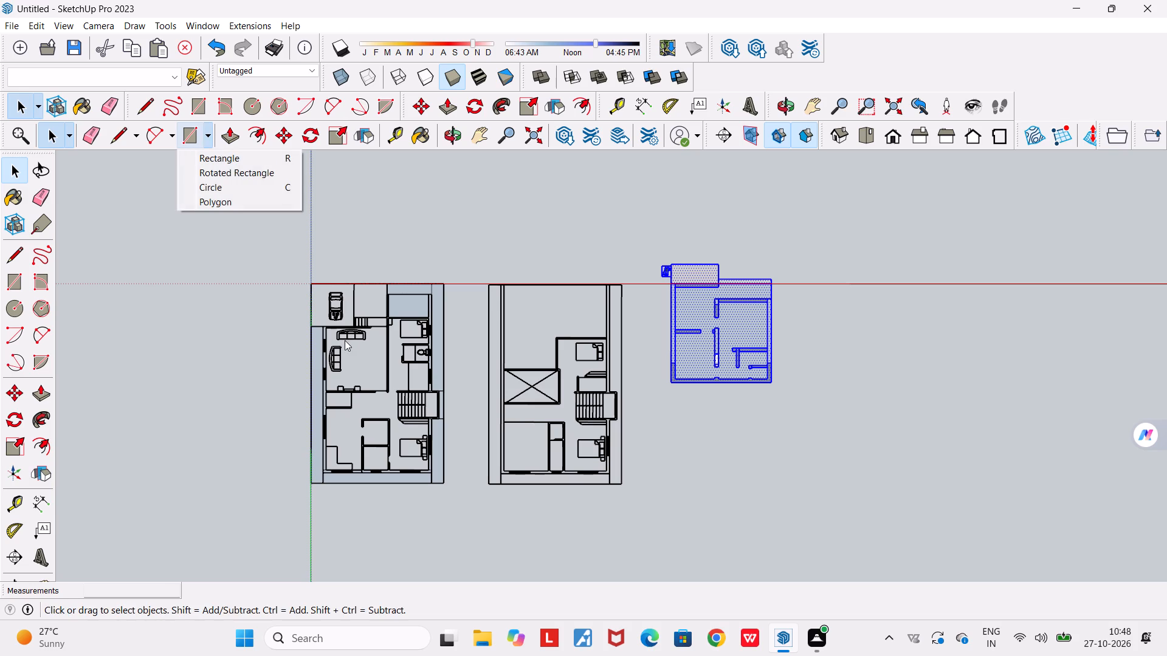
pyautogui.scroll(4, 340, 297)
pyautogui.click(202, 106)
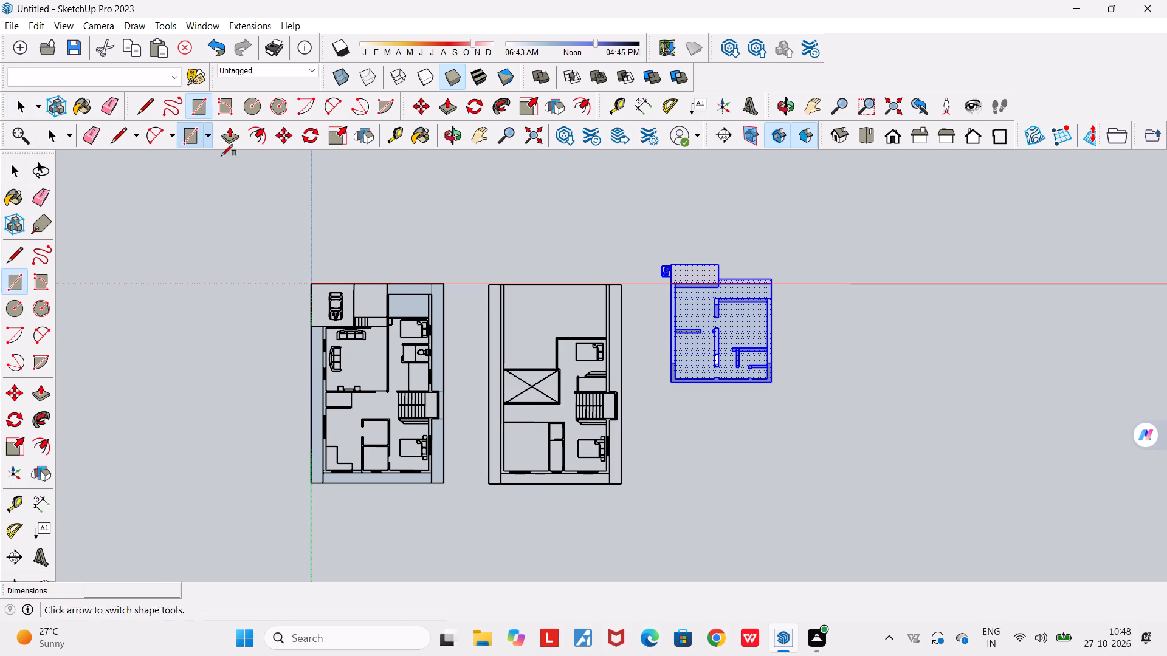
pyautogui.click(310, 280)
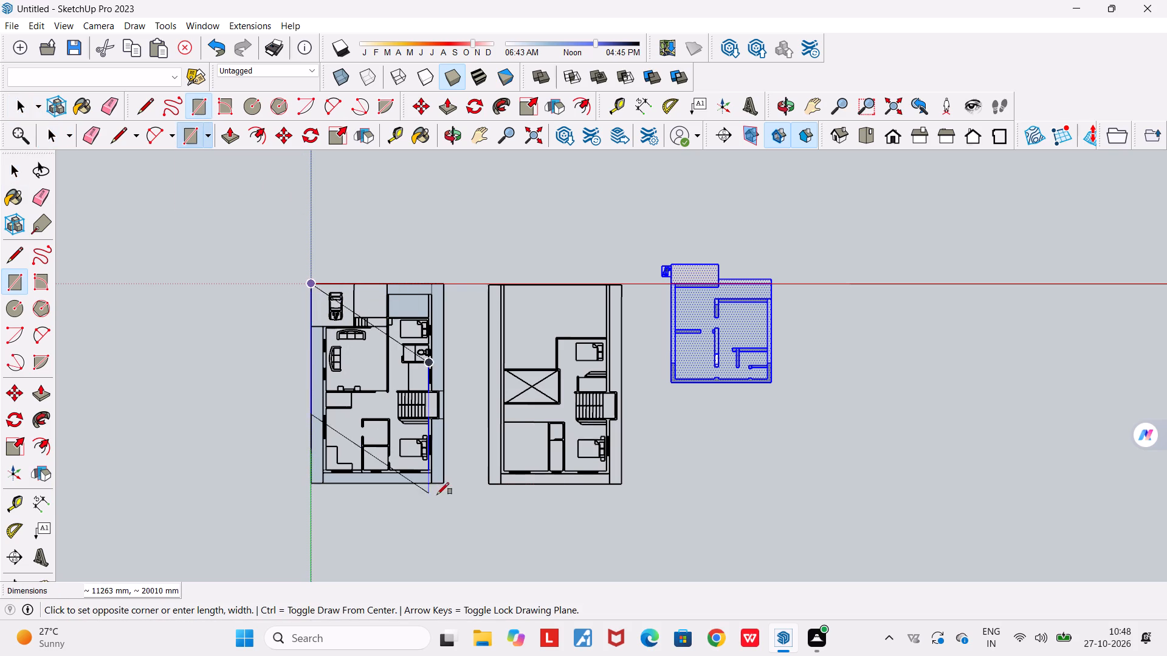
pyautogui.click(444, 482)
# Examine the first floor plan's filled face, walls and staircase from above and from several angles.
pyautogui.moveTo(421, 337); pyautogui.dragTo(418, 584, button='middle')
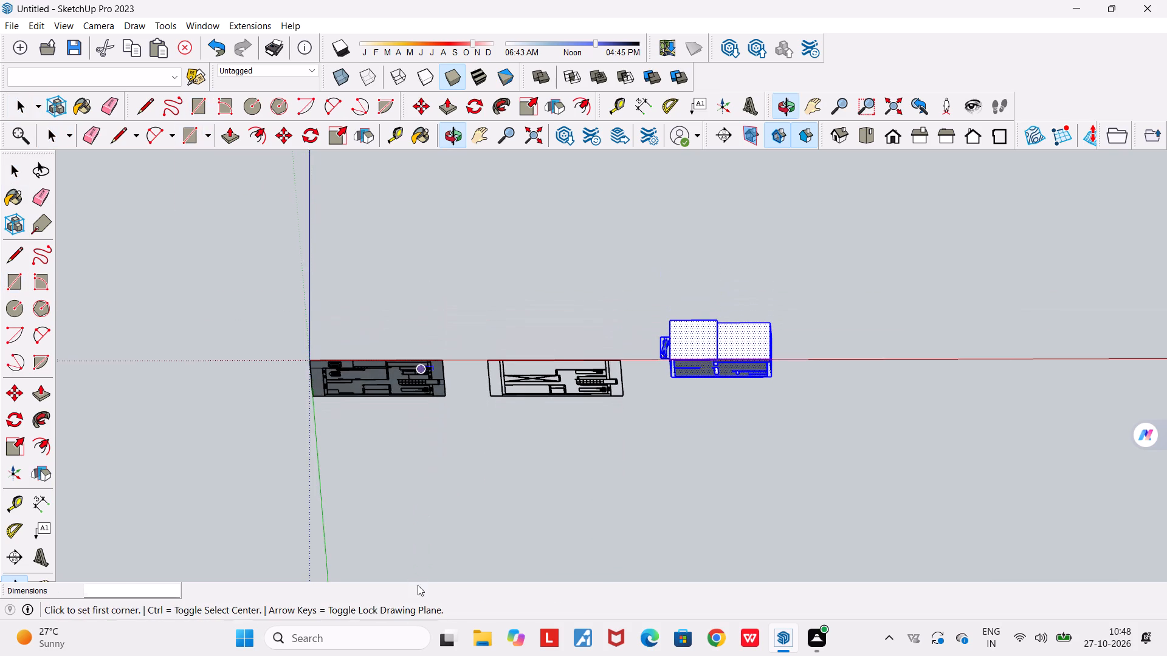
pyautogui.moveTo(425, 401); pyautogui.dragTo(430, 606, button='middle')
pyautogui.moveTo(435, 449); pyautogui.dragTo(448, 535, button='middle')
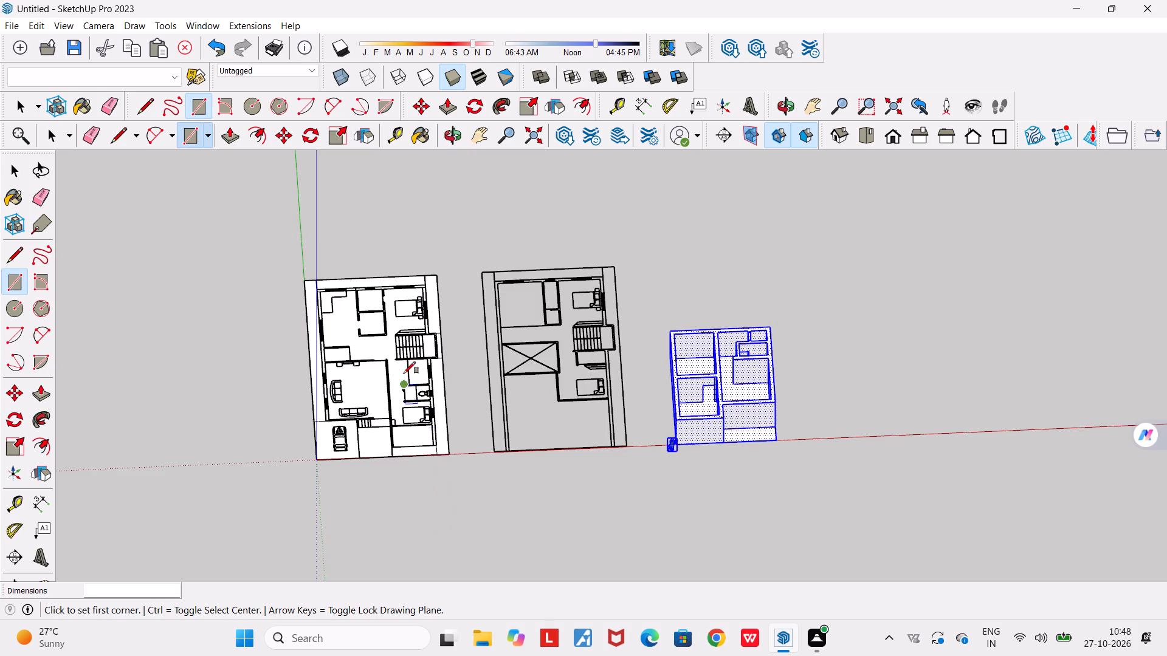
pyautogui.scroll(7, 396, 365)
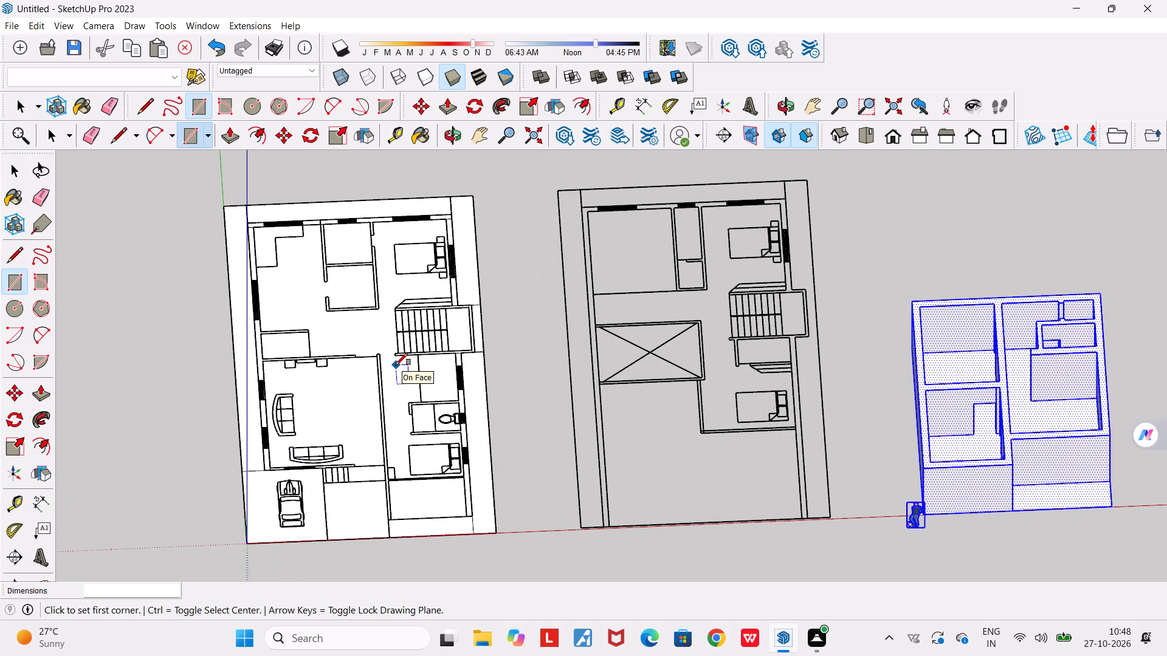
pyautogui.moveTo(380, 380); pyautogui.dragTo(227, 355, button='middle')
pyautogui.scroll(5, 257, 355)
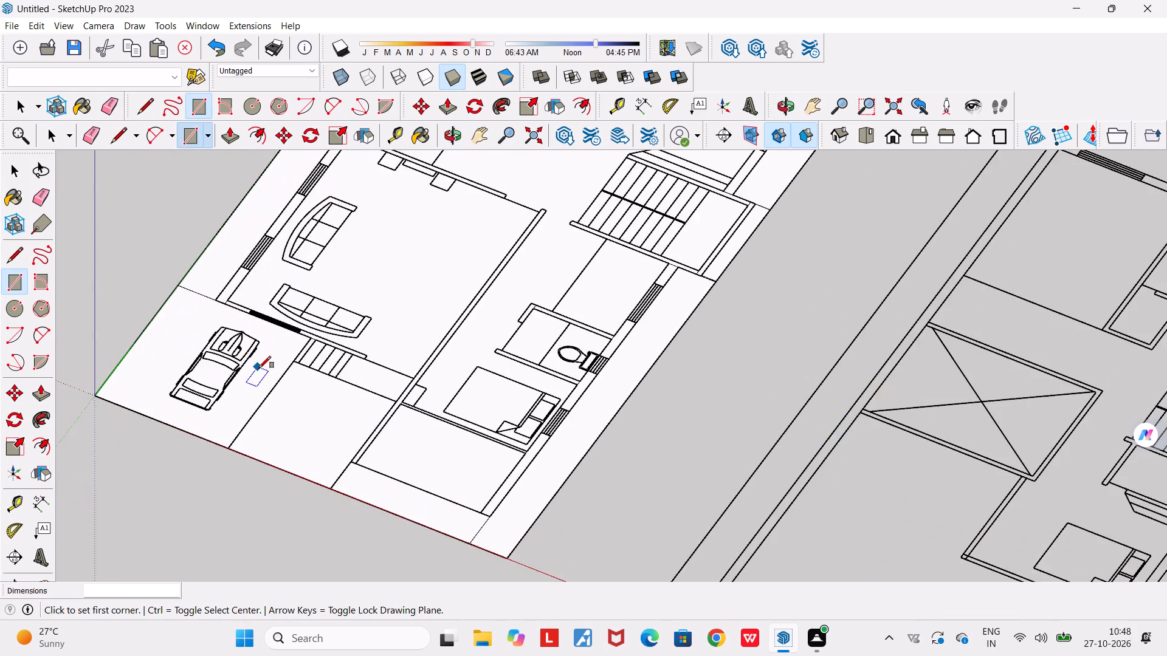
pyautogui.scroll(6, 260, 372)
pyautogui.scroll(-5, 256, 377)
pyautogui.moveTo(256, 377); pyautogui.dragTo(502, 395, button='middle')
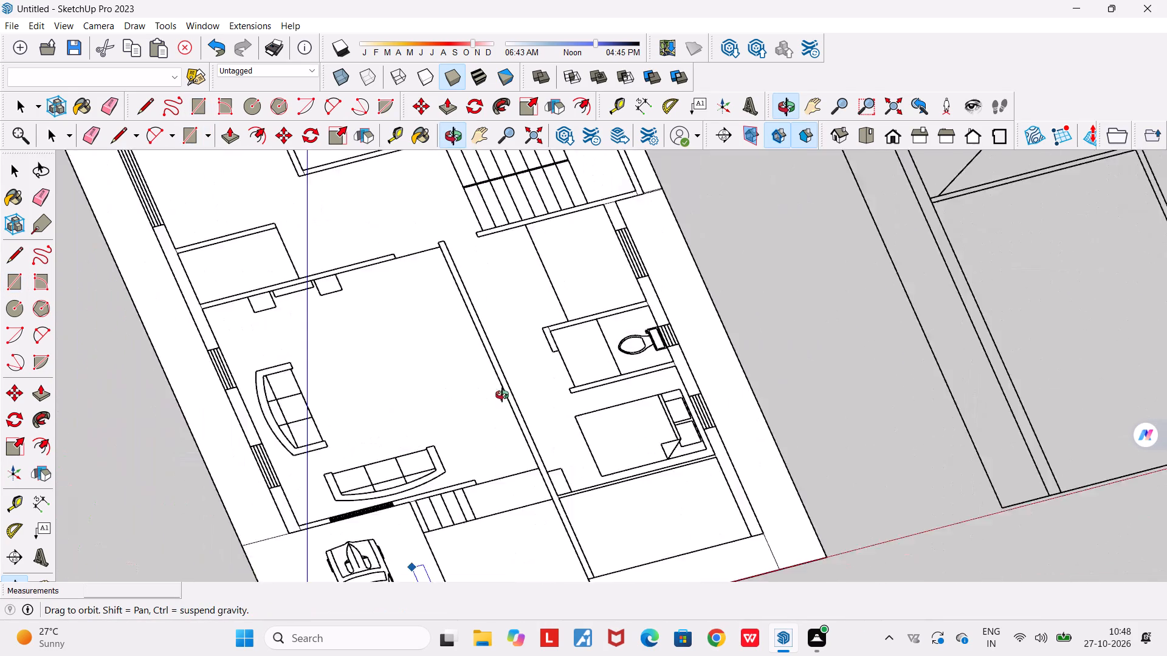
pyautogui.moveTo(502, 395); pyautogui.dragTo(374, 323, button='middle')
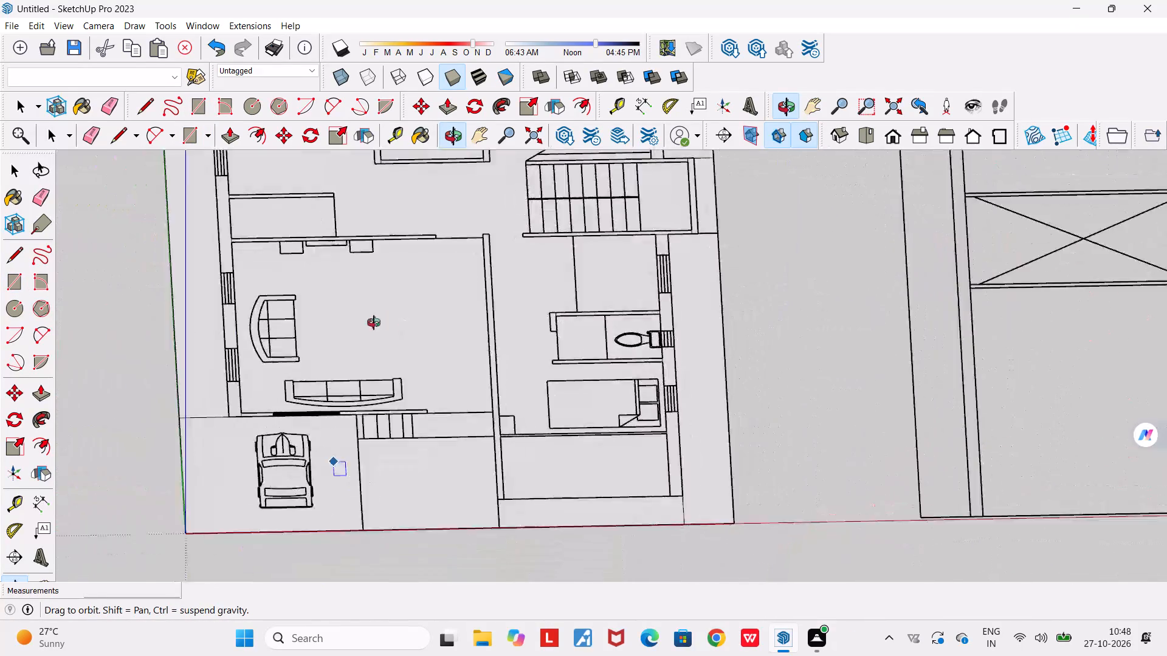
pyautogui.moveTo(374, 323); pyautogui.dragTo(142, 292, button='middle')
pyautogui.scroll(-8, 142, 292)
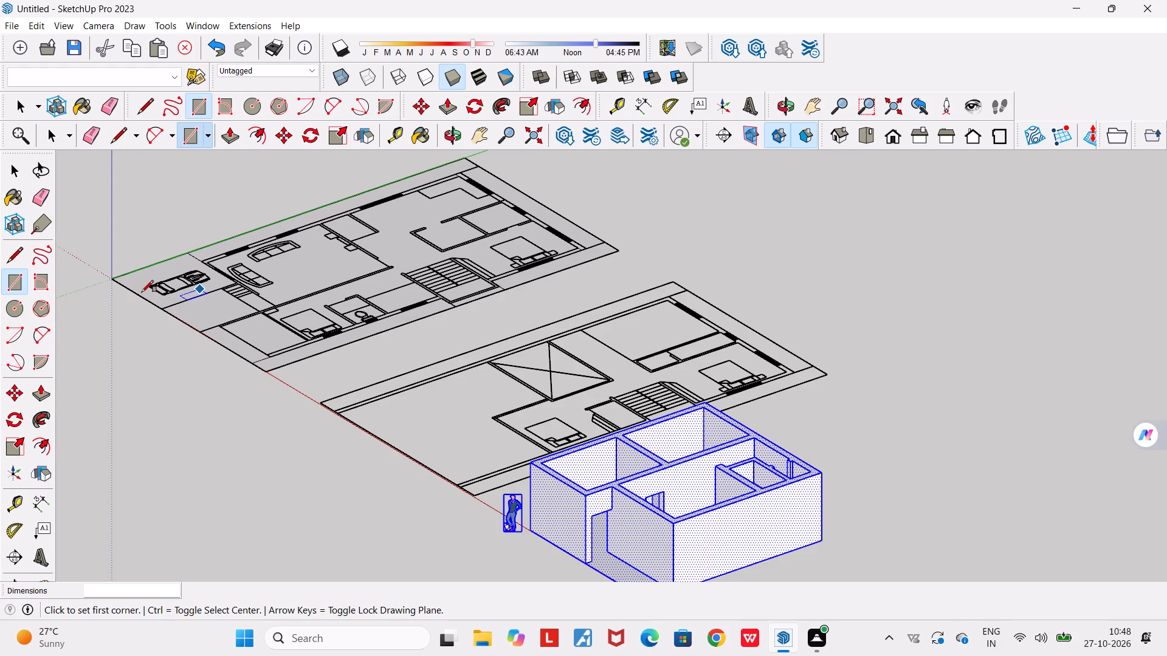
pyautogui.scroll(2, 137, 284)
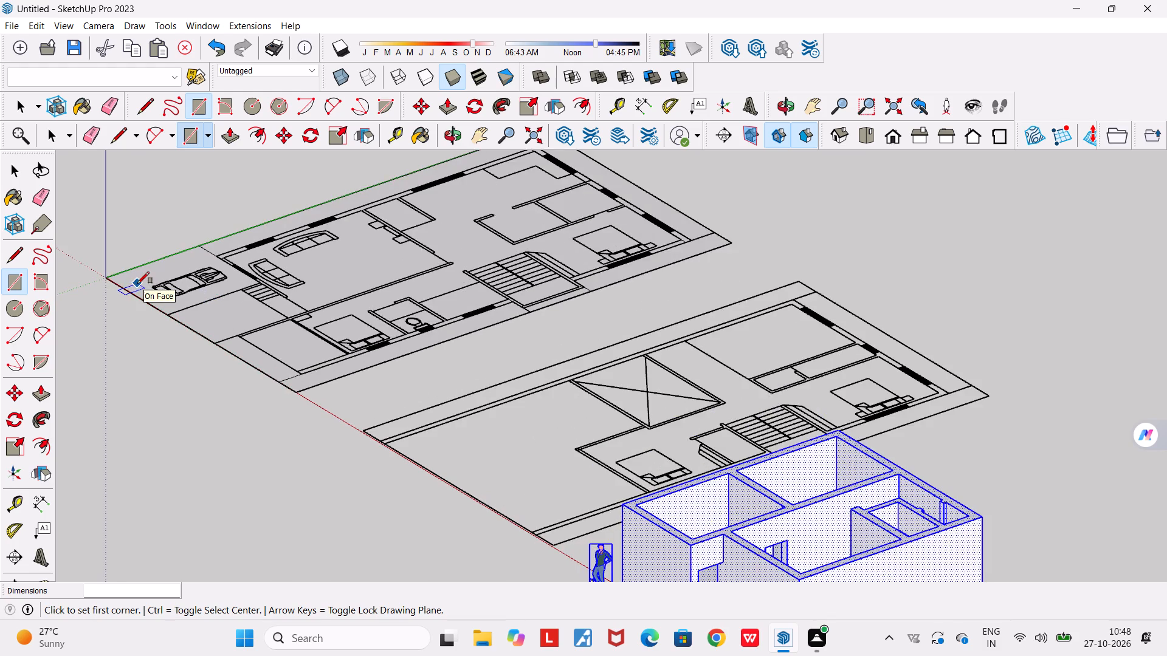
pyautogui.scroll(-9, 137, 284)
pyautogui.scroll(6, 137, 284)
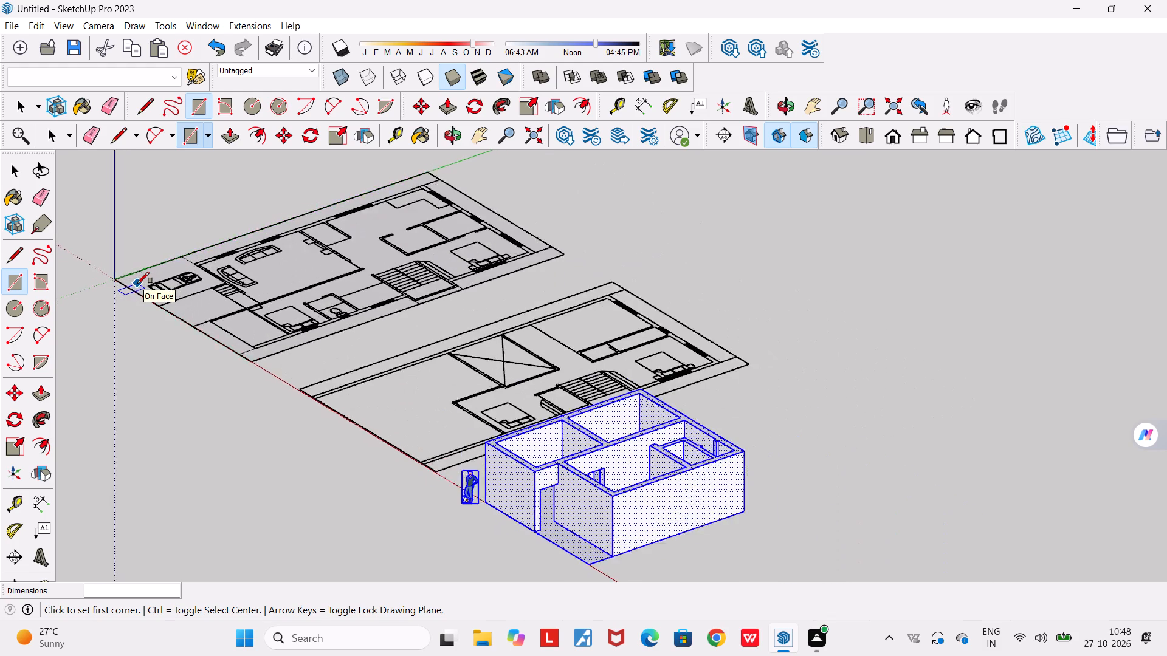
pyautogui.scroll(1, 137, 284)
pyautogui.moveTo(137, 376); pyautogui.dragTo(399, 411, button='middle')
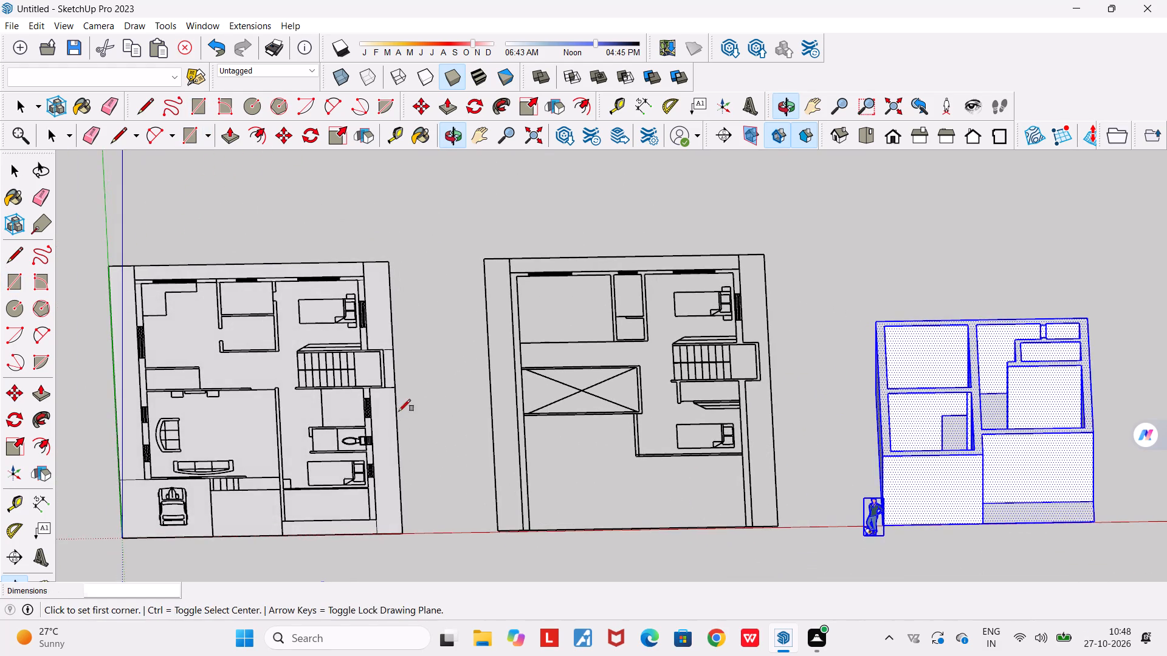
pyautogui.scroll(5, 232, 427)
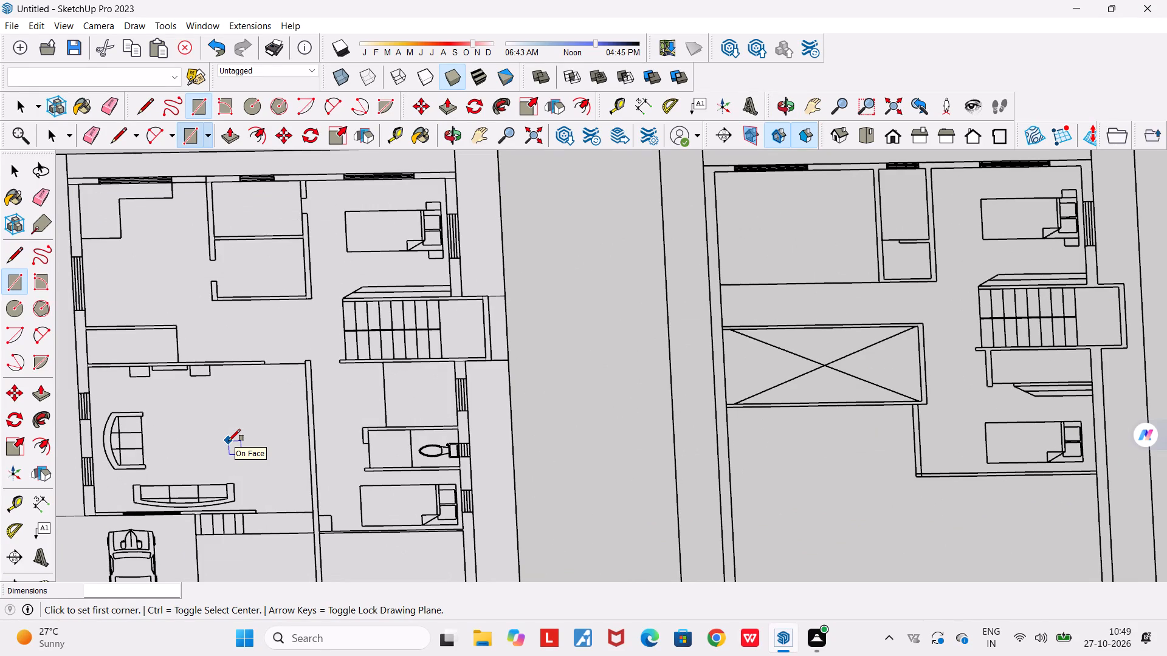
pyautogui.scroll(-3, 221, 397)
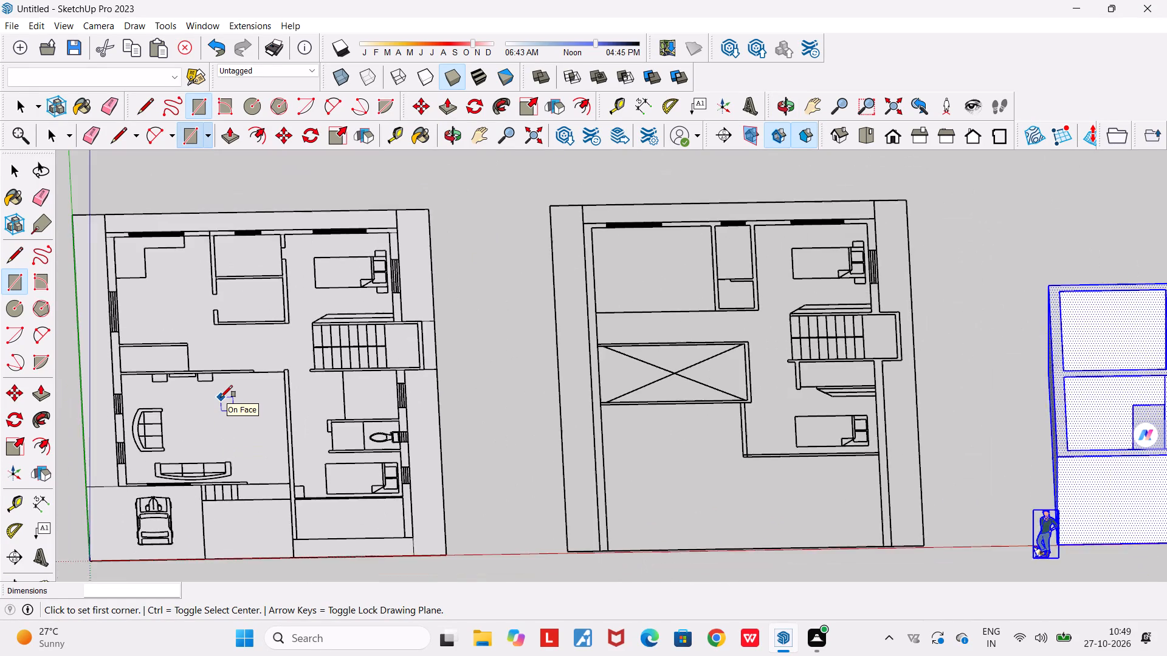
pyautogui.scroll(-3, 221, 397)
pyautogui.scroll(4, 221, 397)
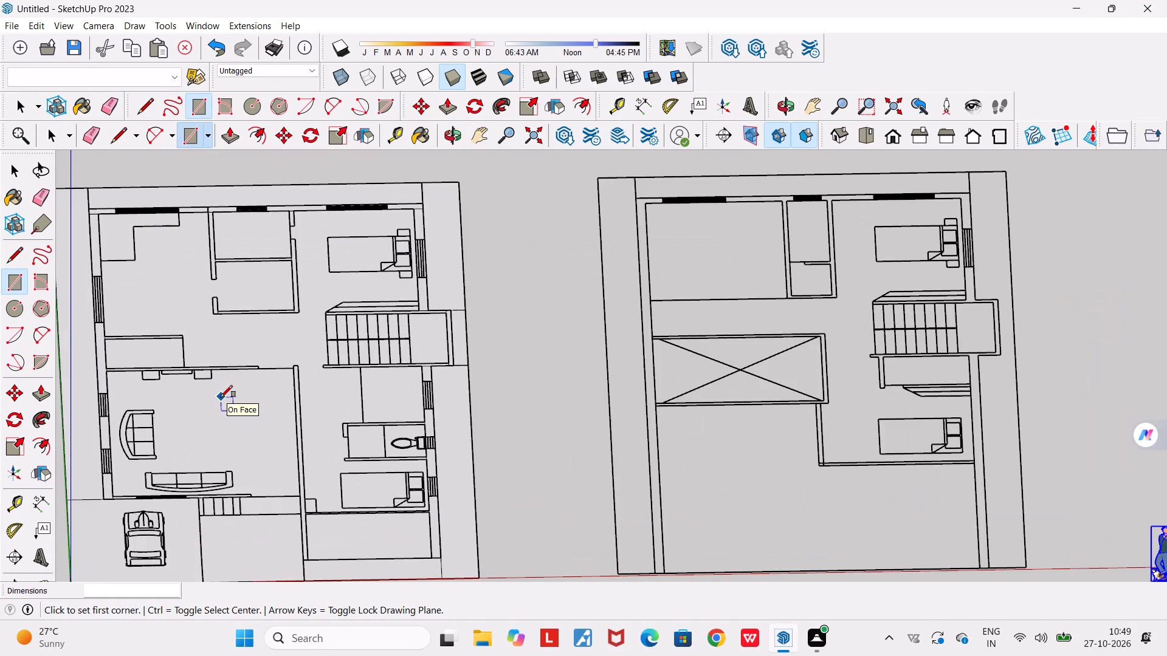
pyautogui.scroll(1, 221, 397)
pyautogui.press('space')
pyautogui.scroll(4, 345, 364)
pyautogui.scroll(1, 304, 470)
pyautogui.moveTo(304, 470); pyautogui.dragTo(312, 470, button='middle')
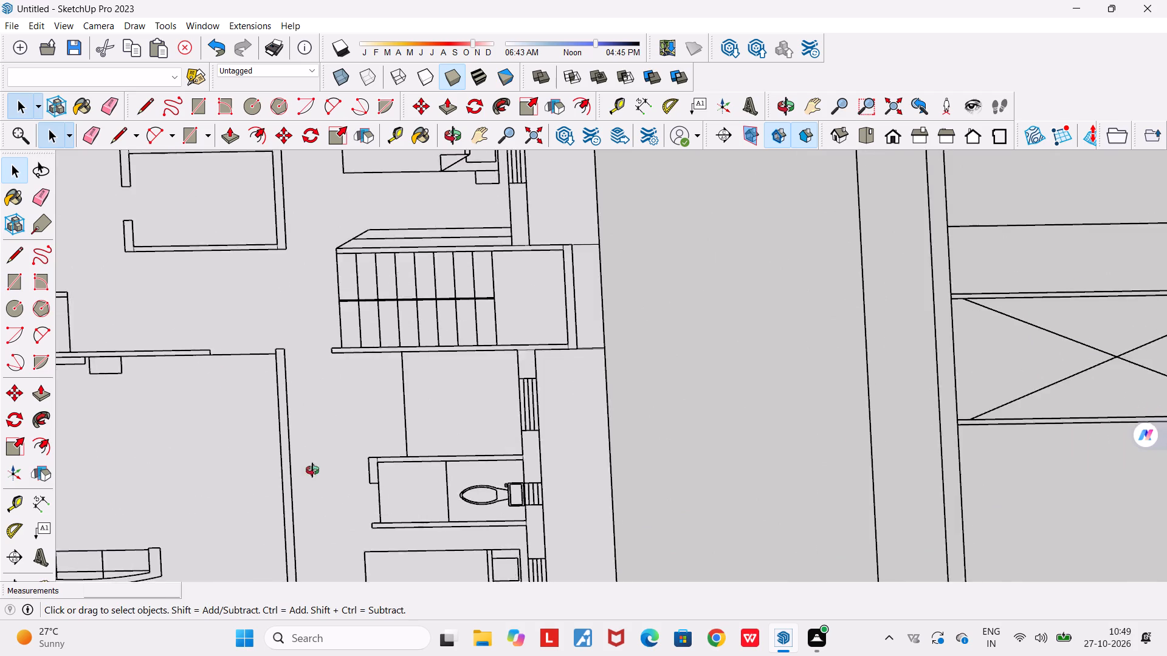
pyautogui.moveTo(312, 470); pyautogui.dragTo(743, 423, button='middle')
pyautogui.scroll(5, 587, 399)
pyautogui.scroll(-2, 587, 398)
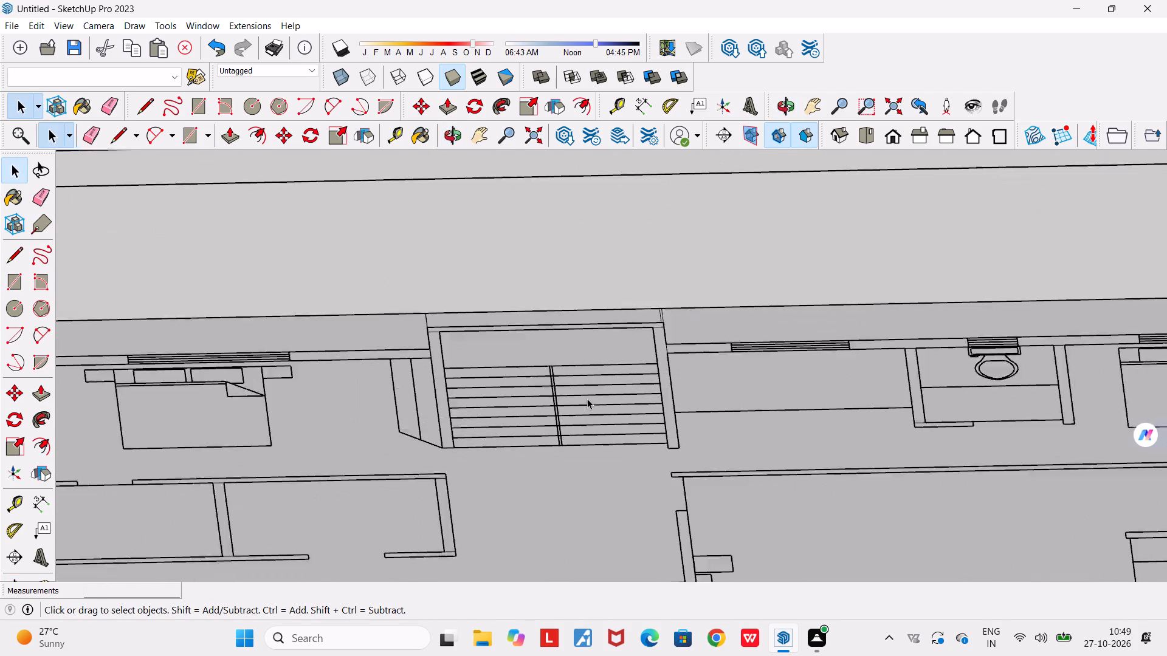
pyautogui.scroll(-7, 587, 398)
pyautogui.moveTo(590, 462); pyautogui.dragTo(33, 444, button='middle')
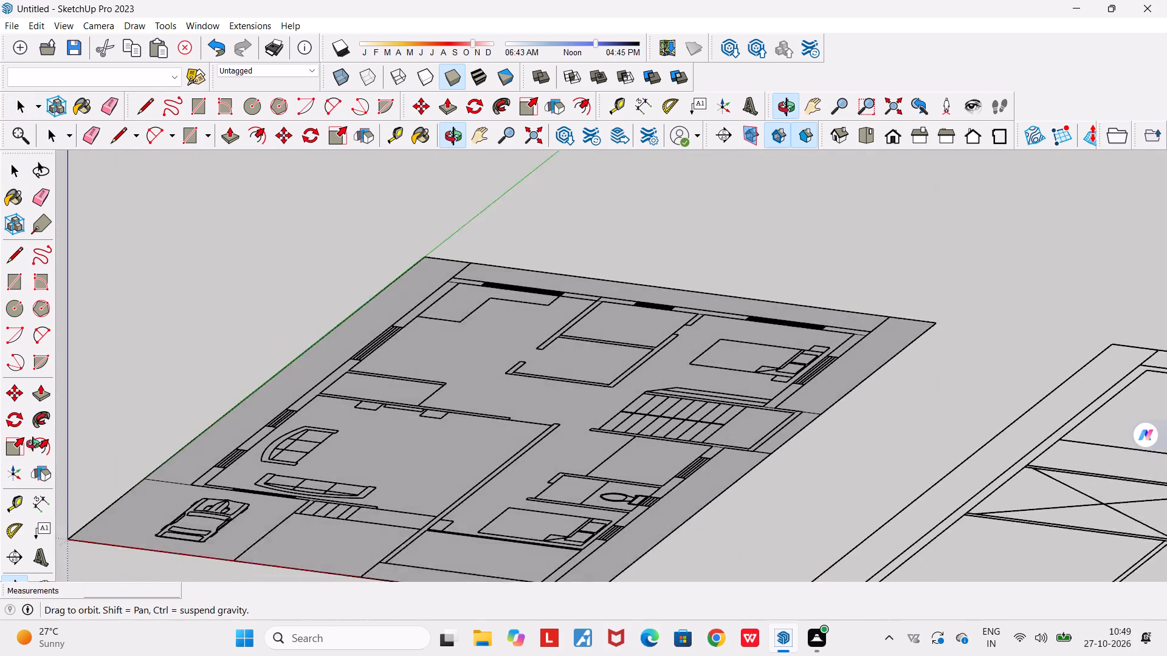
pyautogui.moveTo(33, 444); pyautogui.dragTo(22, 460, button='middle')
pyautogui.scroll(-4, 22, 460)
pyautogui.scroll(-4, 232, 425)
pyautogui.scroll(10, 230, 457)
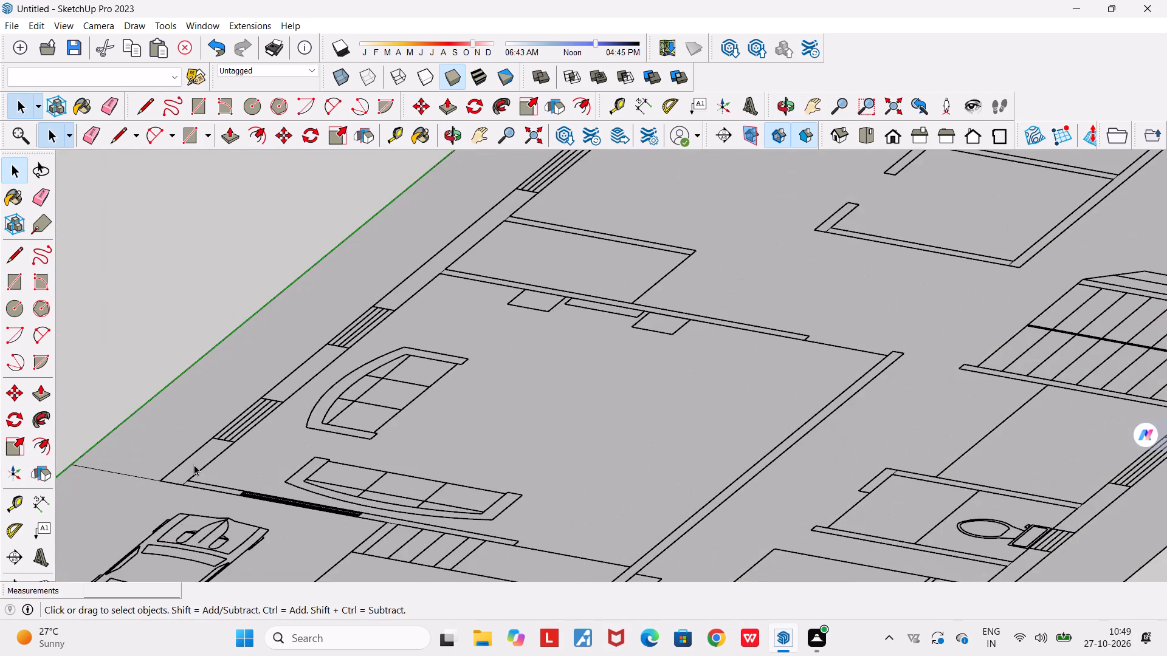
pyautogui.scroll(4, 193, 467)
pyautogui.moveTo(212, 507); pyautogui.dragTo(269, 588, button='middle')
pyautogui.scroll(-3, 269, 588)
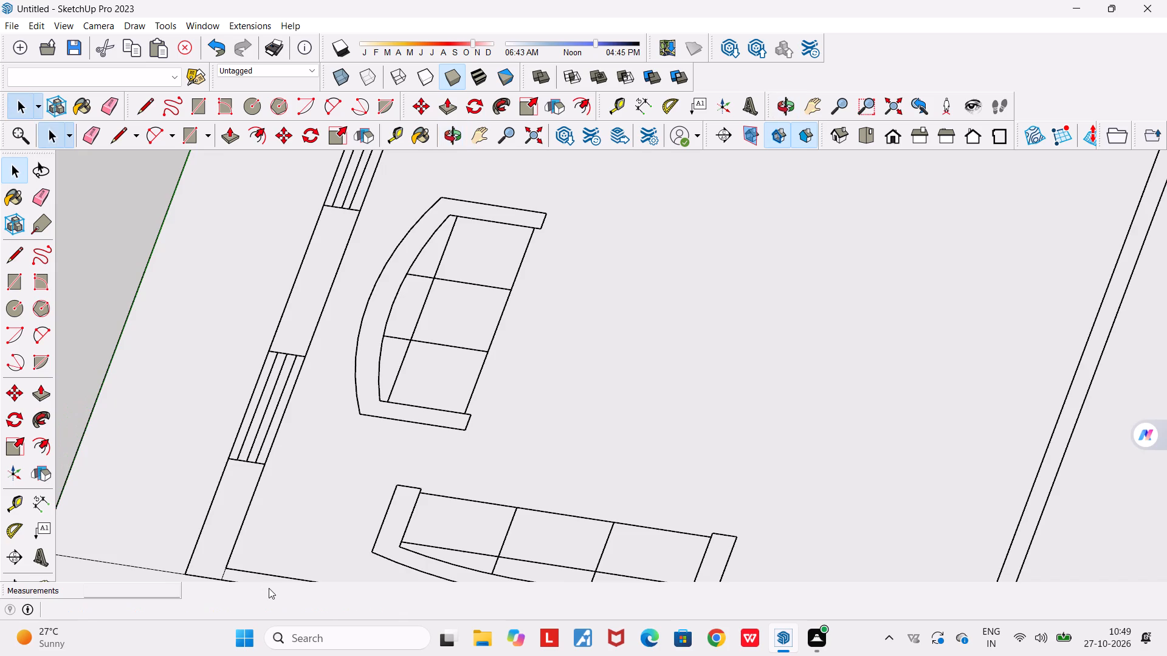
pyautogui.scroll(-12, 266, 559)
pyautogui.moveTo(381, 512); pyautogui.dragTo(551, 503, button='middle')
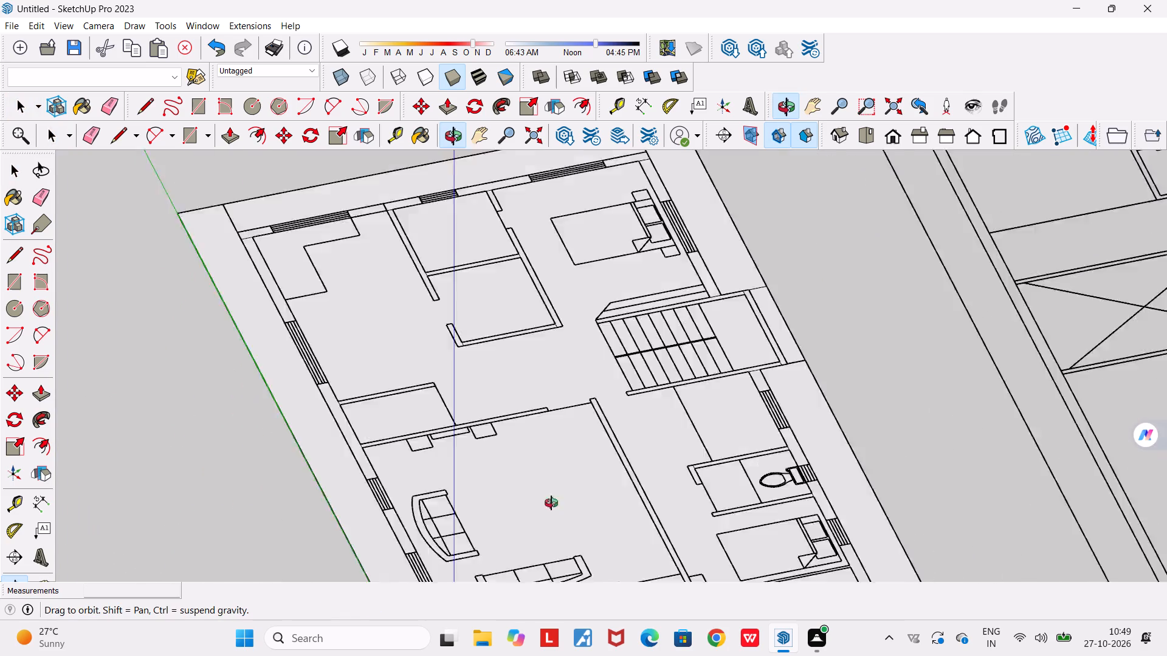
pyautogui.moveTo(551, 503); pyautogui.dragTo(1107, 485, button='middle')
pyautogui.scroll(7, 578, 321)
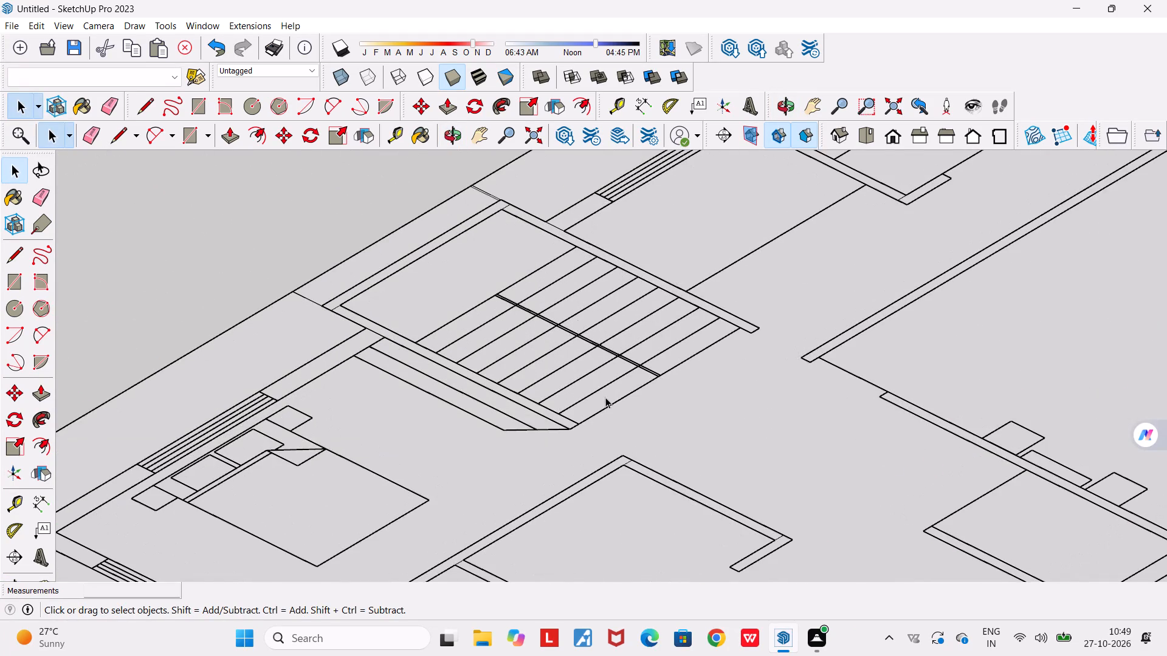
pyautogui.moveTo(605, 398); pyautogui.dragTo(367, 379, button='middle')
pyautogui.scroll(1, 605, 398)
pyautogui.scroll(2, 543, 361)
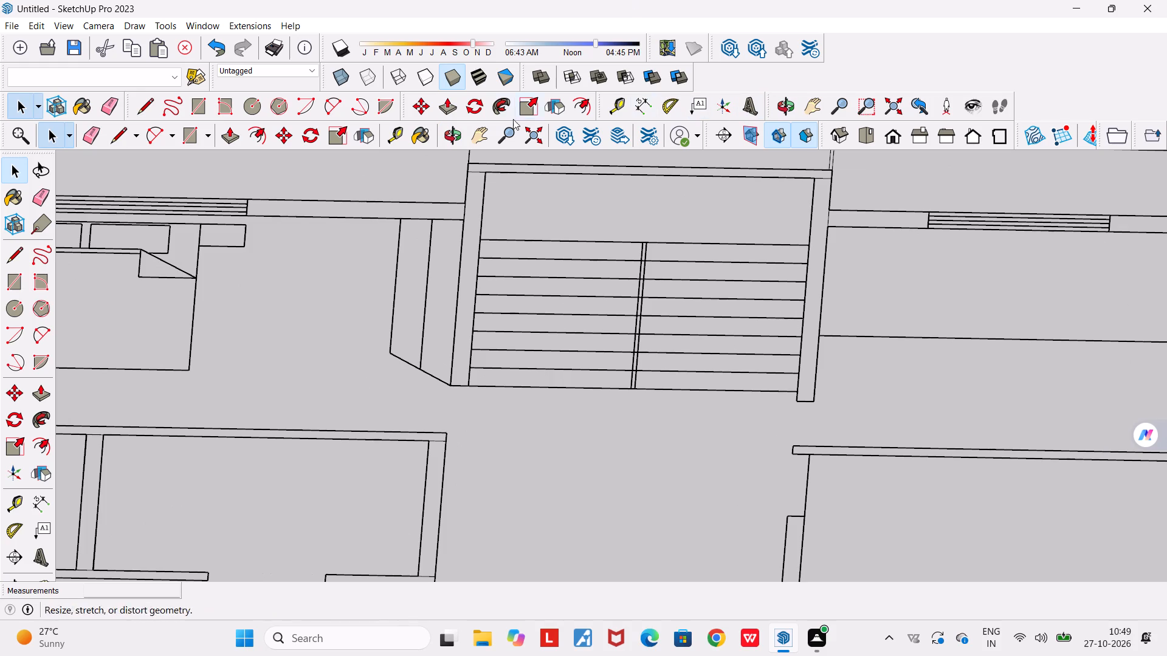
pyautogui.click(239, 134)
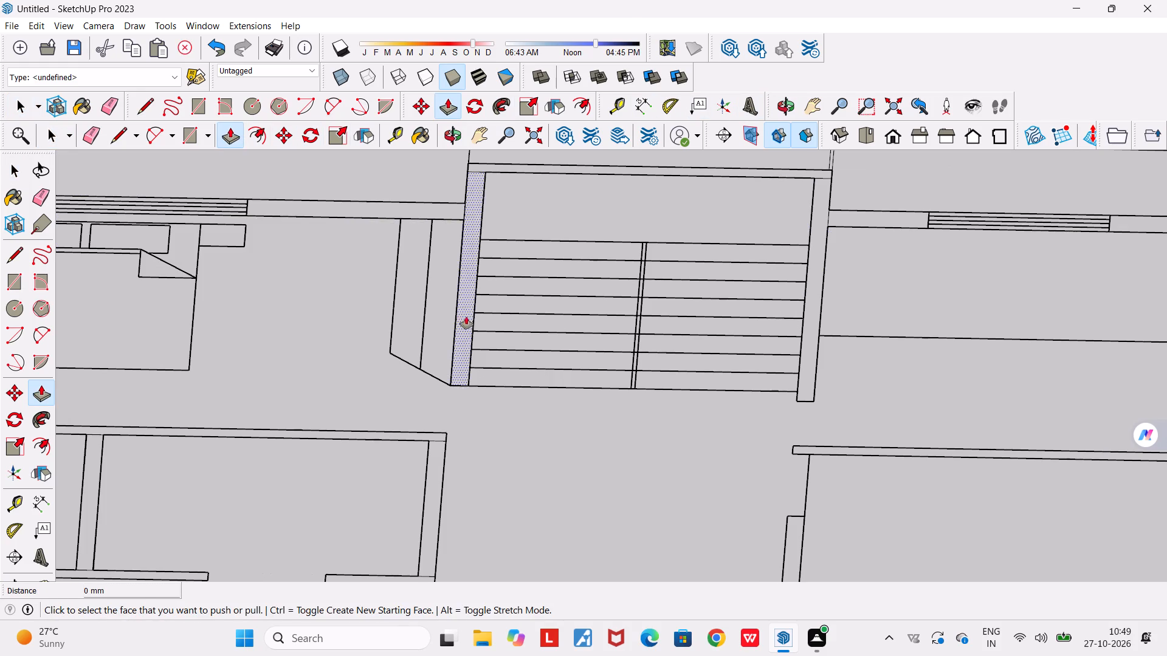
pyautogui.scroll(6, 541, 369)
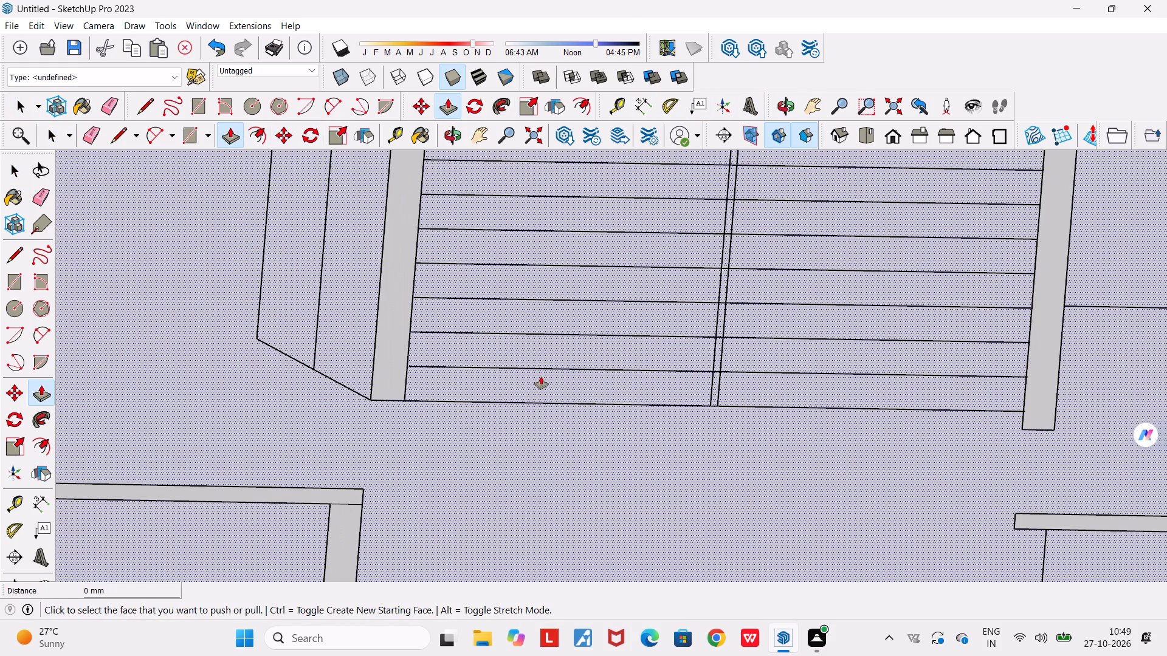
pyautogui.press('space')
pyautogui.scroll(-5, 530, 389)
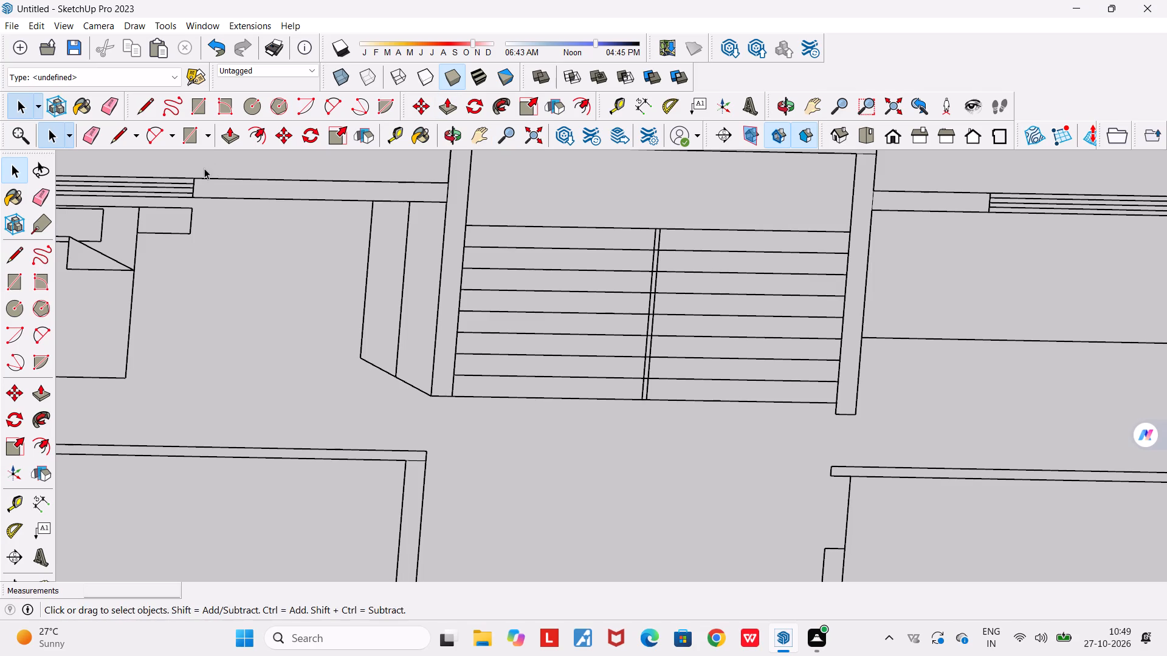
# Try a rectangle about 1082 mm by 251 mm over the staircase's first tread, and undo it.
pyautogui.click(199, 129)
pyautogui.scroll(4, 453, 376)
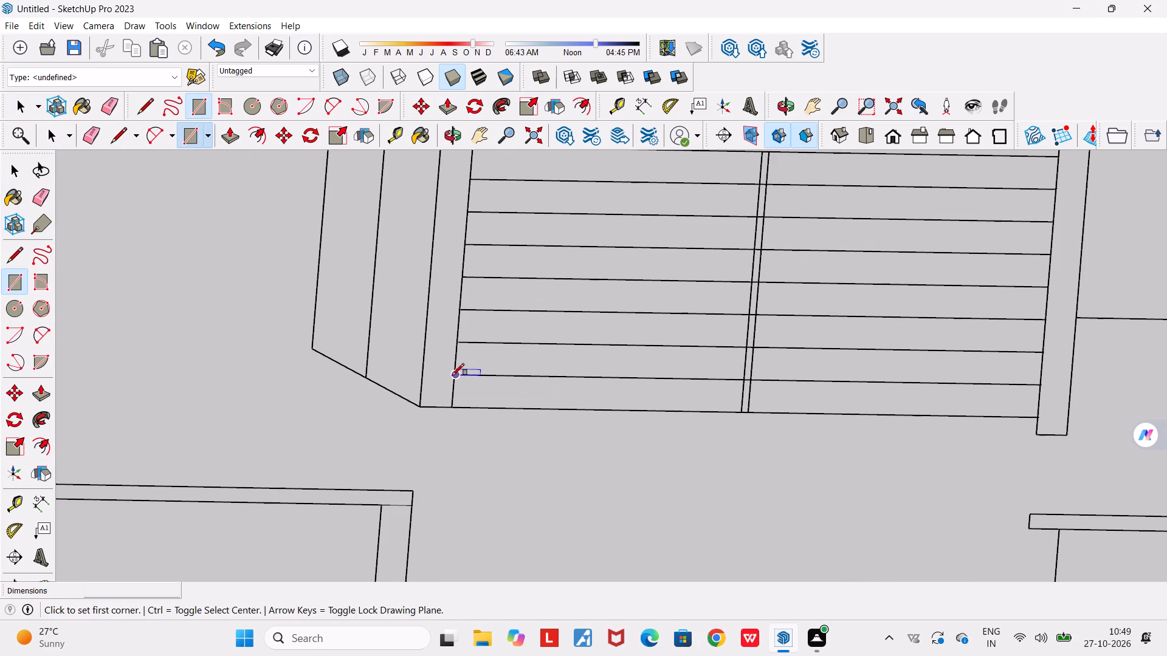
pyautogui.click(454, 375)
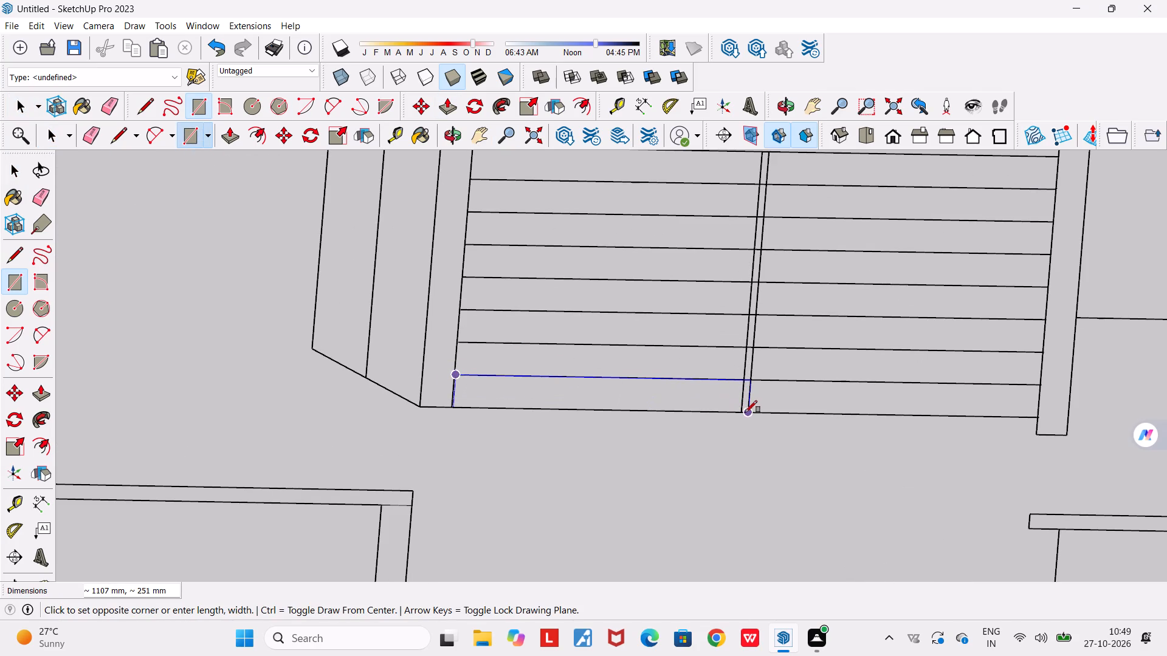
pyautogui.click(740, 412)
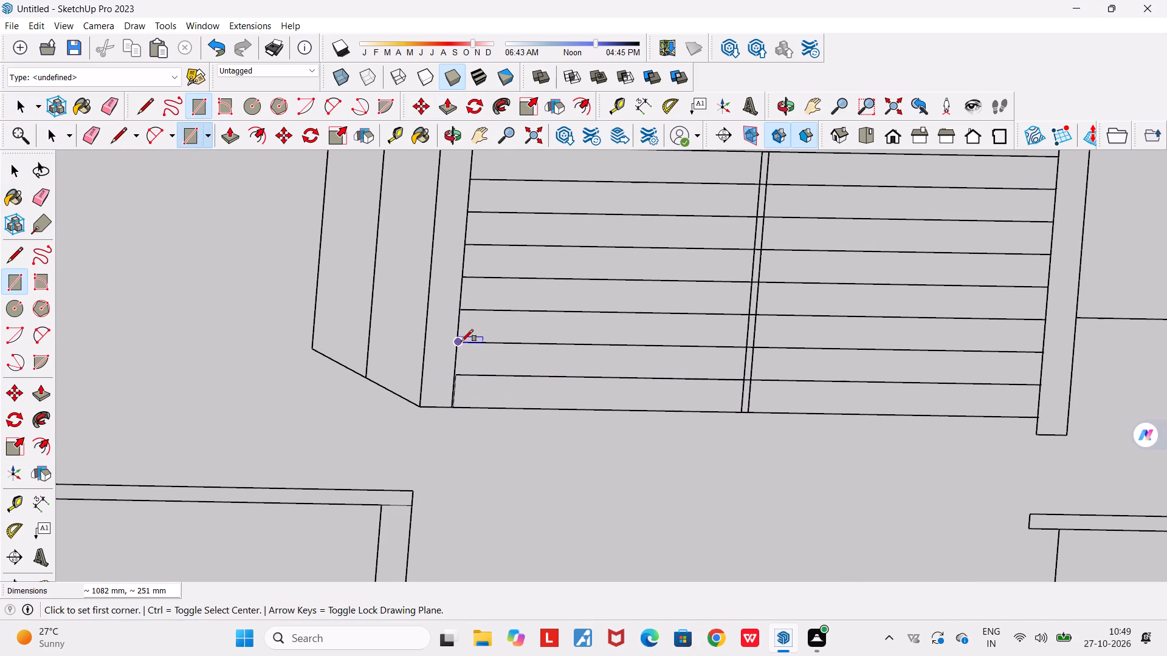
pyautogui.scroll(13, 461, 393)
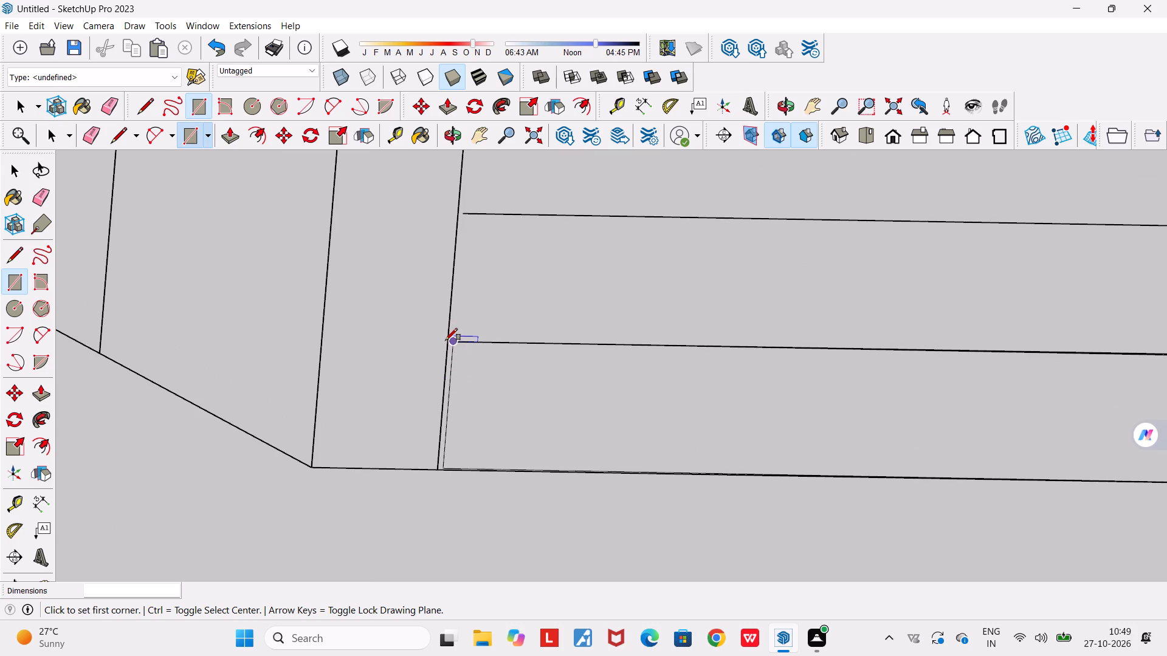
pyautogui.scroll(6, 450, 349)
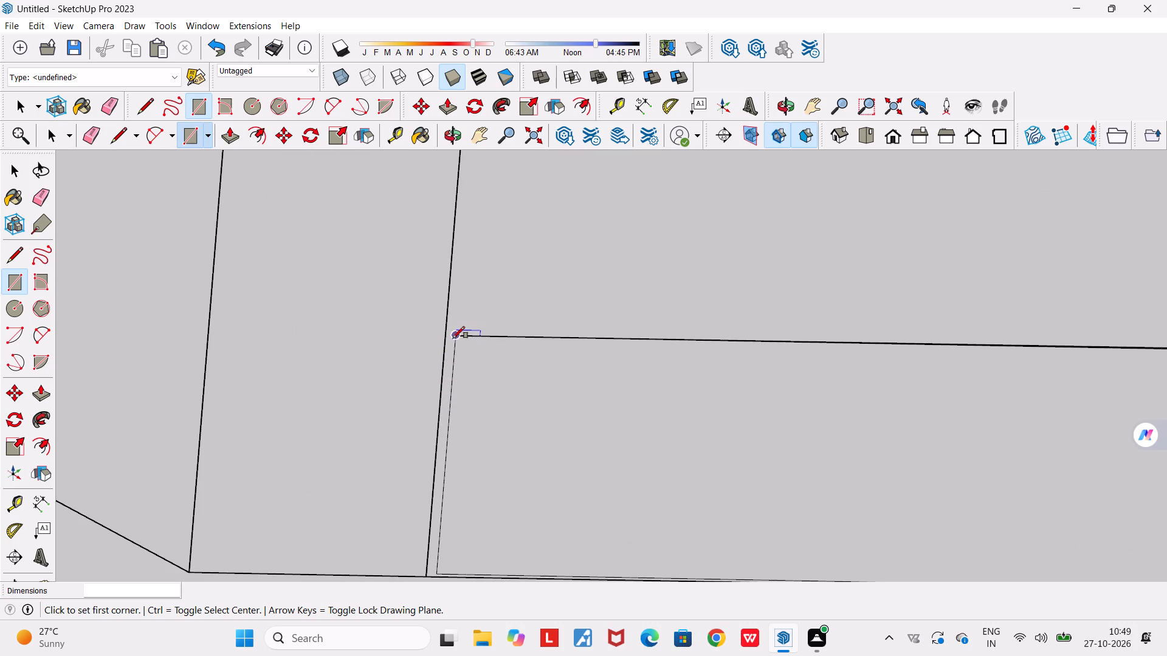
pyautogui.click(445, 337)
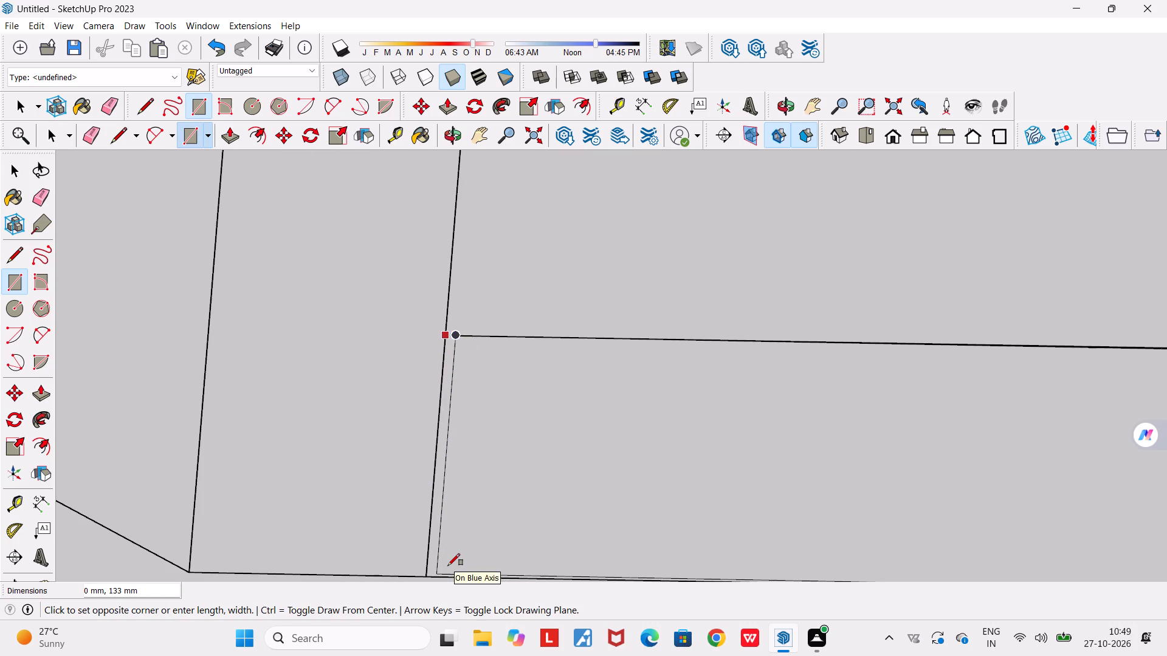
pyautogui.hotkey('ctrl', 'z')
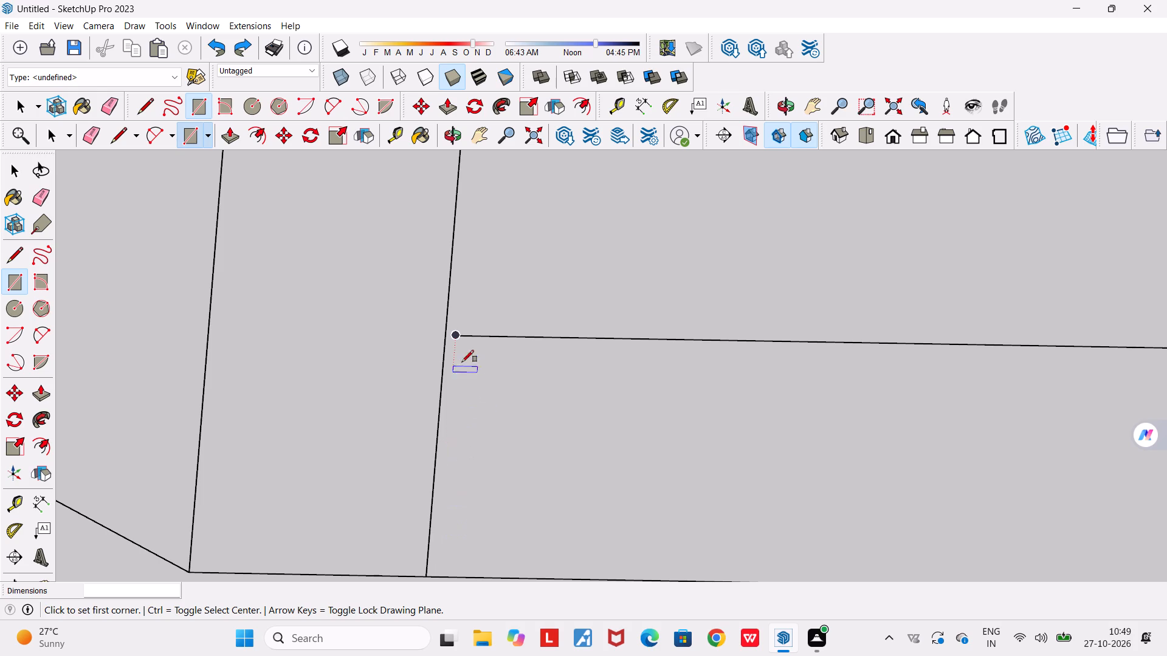
# Draw a rectangle about 251 mm by 1087 mm over the staircase's first tread, from the side wall's edge to the central divider.
pyautogui.click(447, 337)
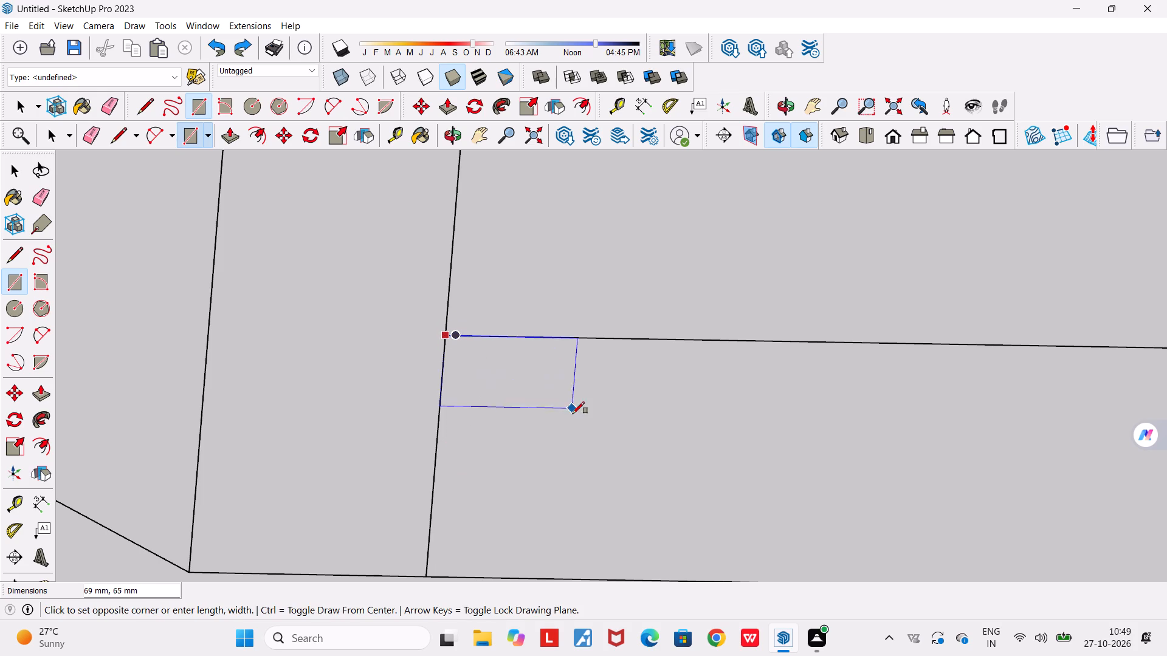
pyautogui.scroll(-19, 583, 453)
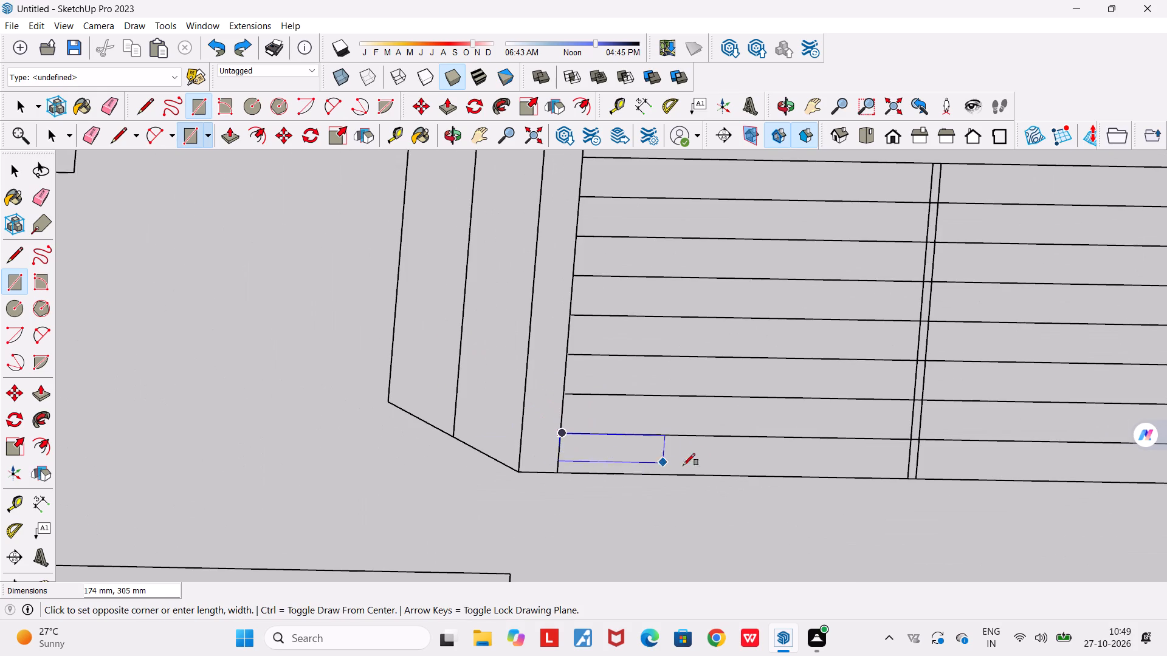
pyautogui.click(907, 481)
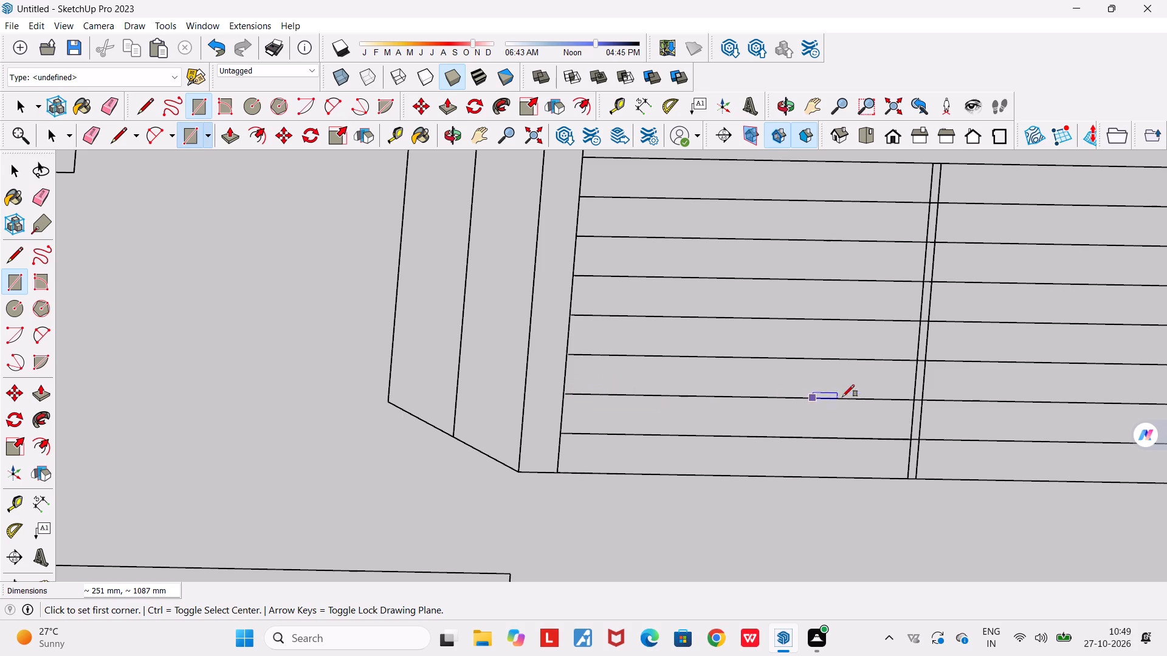
# Draw a rectangle over the second tread of the same flight, from the central divider to the side wall.
pyautogui.click(914, 400)
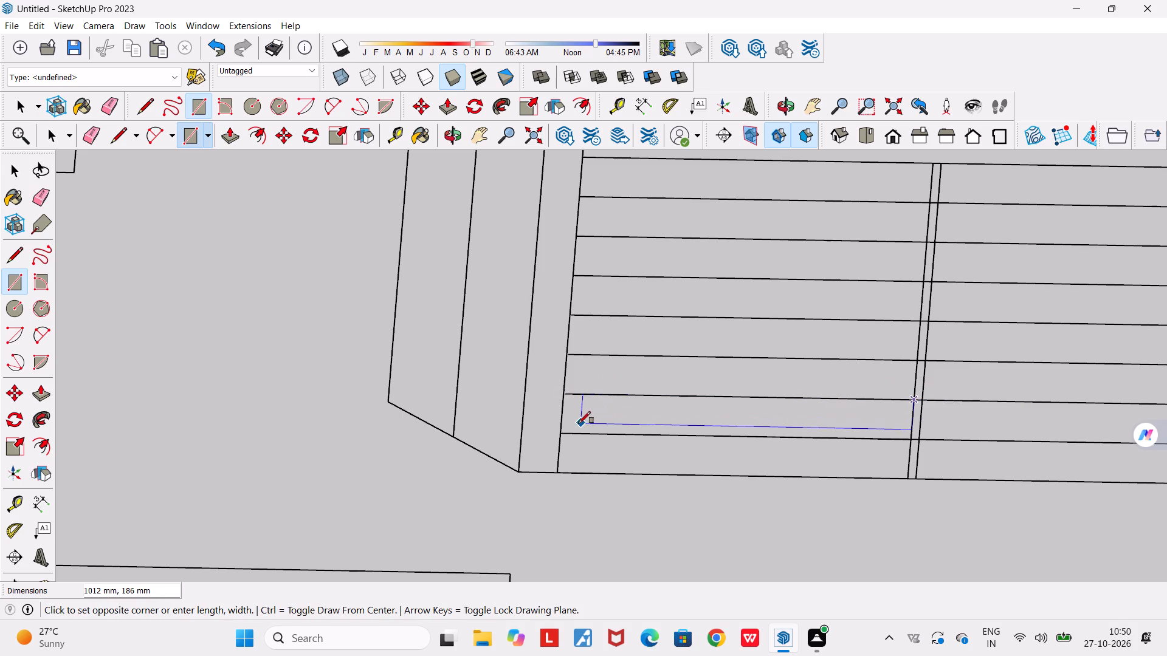
pyautogui.scroll(11, 562, 431)
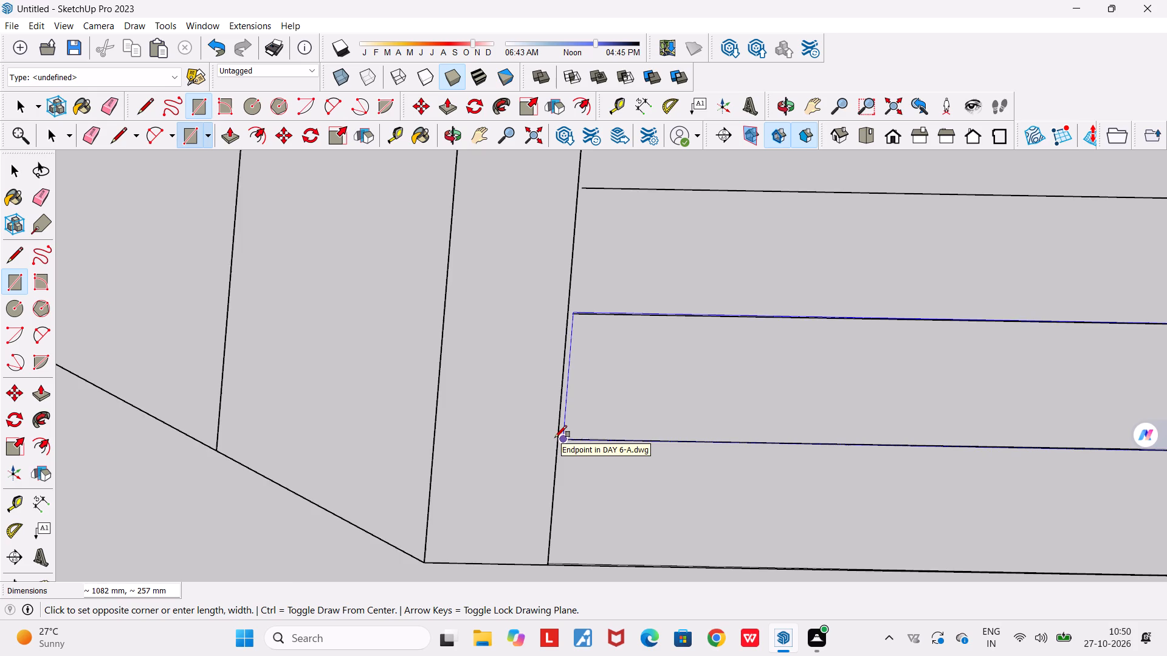
pyautogui.scroll(7, 555, 437)
pyautogui.click(560, 440)
pyautogui.scroll(-10, 560, 440)
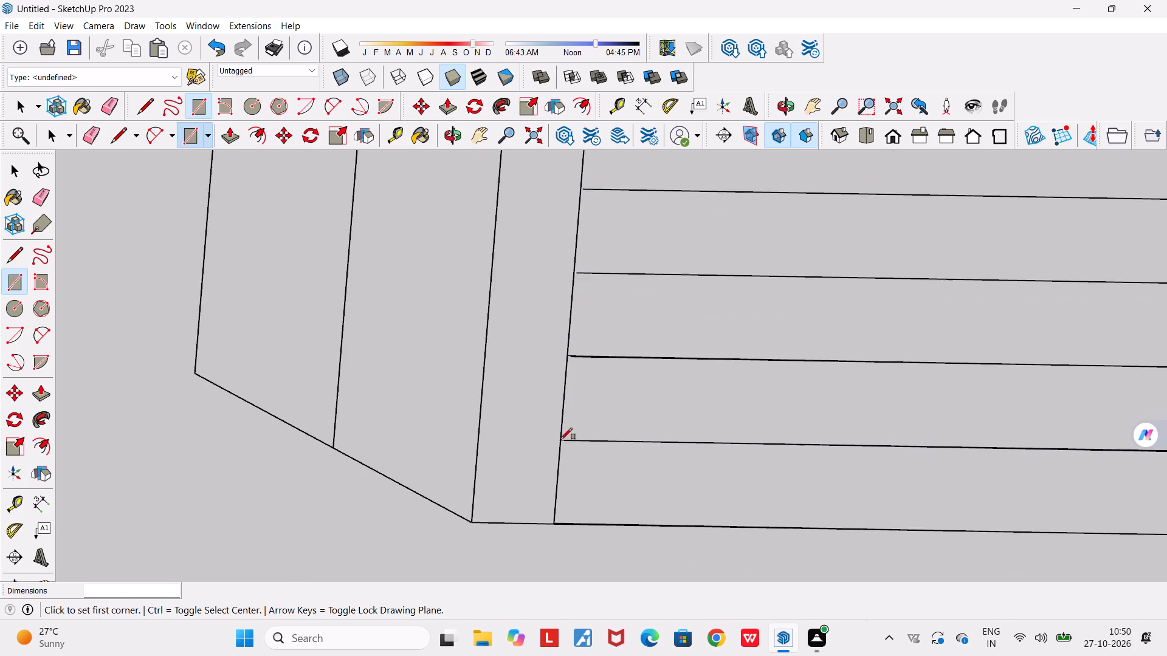
pyautogui.scroll(-15, 560, 440)
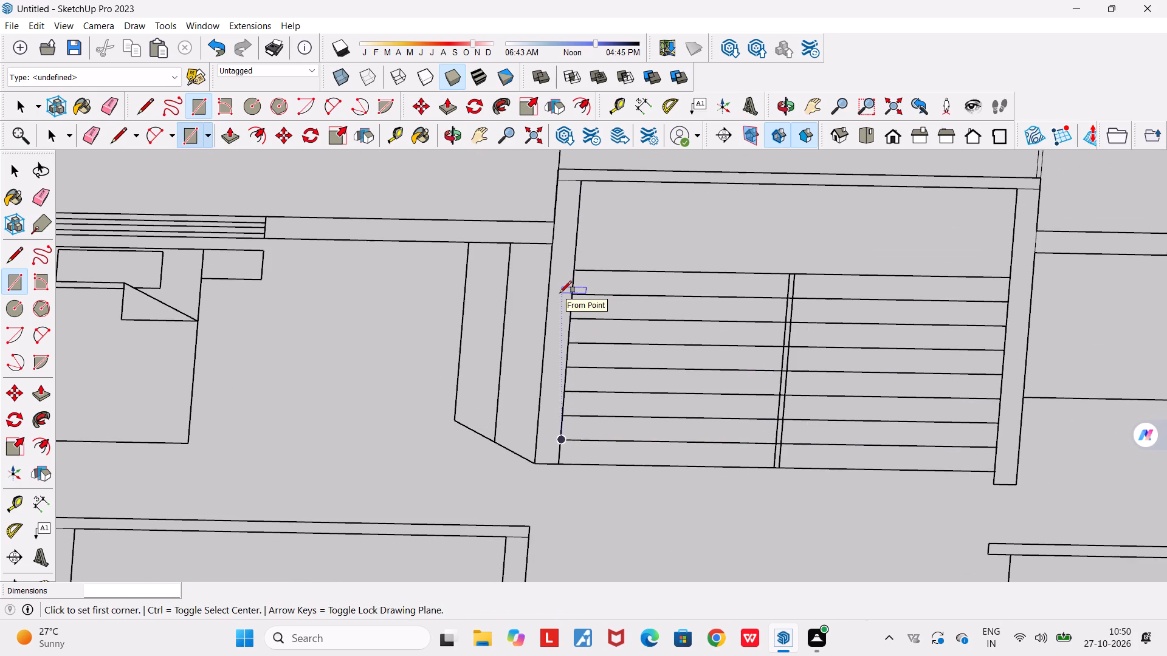
pyautogui.press('space')
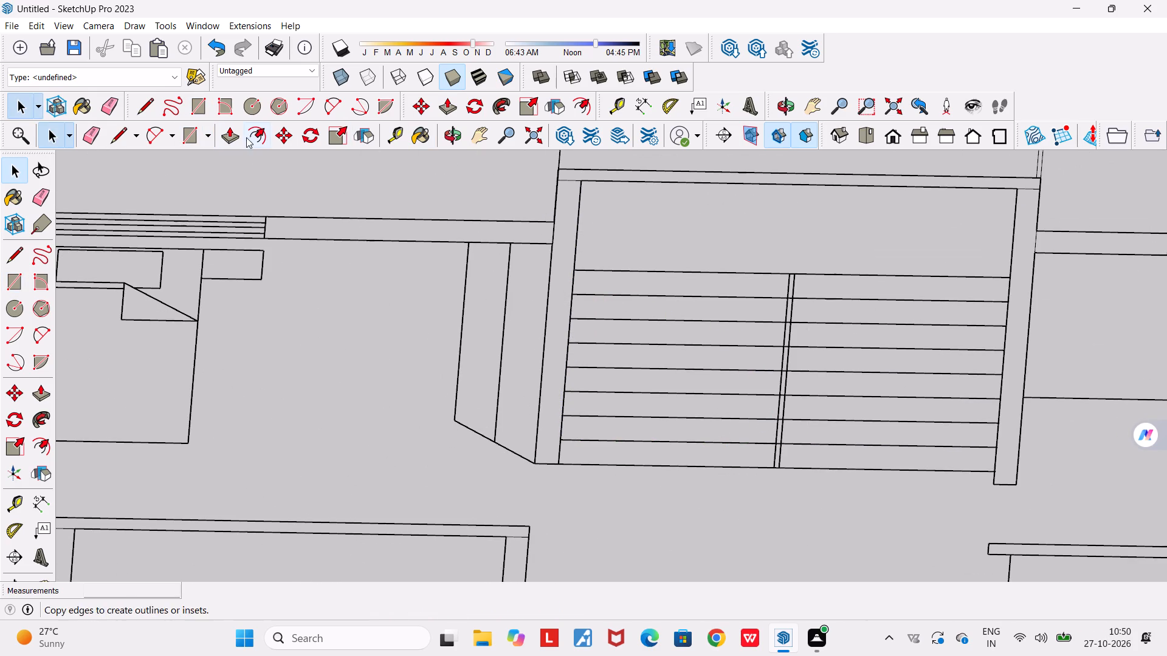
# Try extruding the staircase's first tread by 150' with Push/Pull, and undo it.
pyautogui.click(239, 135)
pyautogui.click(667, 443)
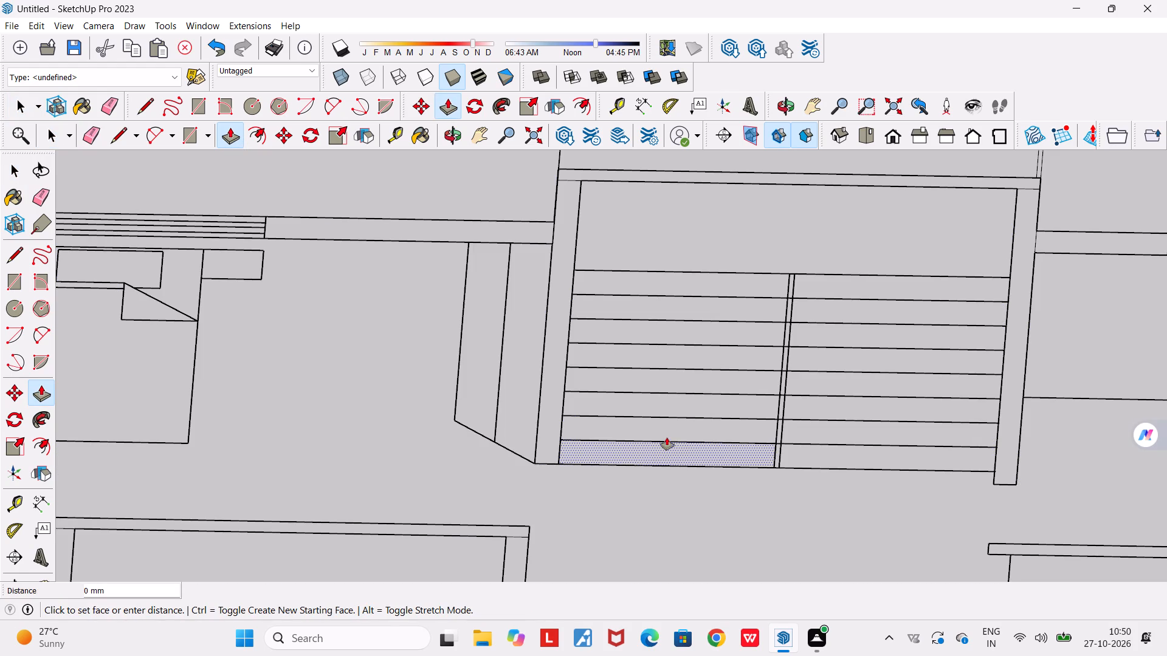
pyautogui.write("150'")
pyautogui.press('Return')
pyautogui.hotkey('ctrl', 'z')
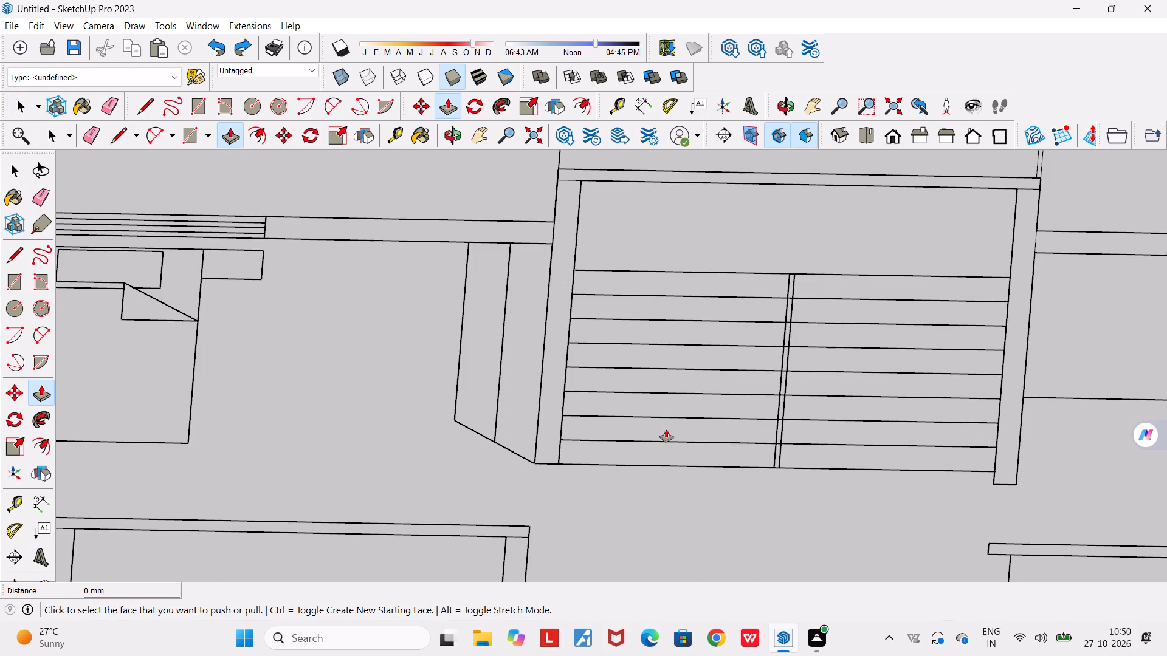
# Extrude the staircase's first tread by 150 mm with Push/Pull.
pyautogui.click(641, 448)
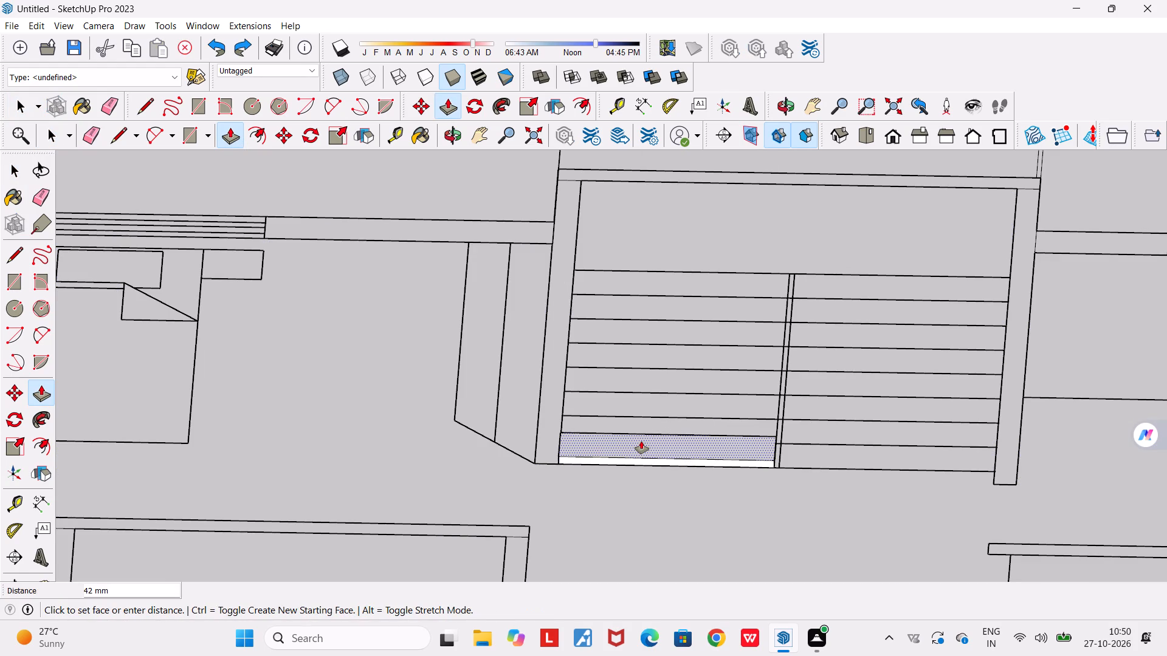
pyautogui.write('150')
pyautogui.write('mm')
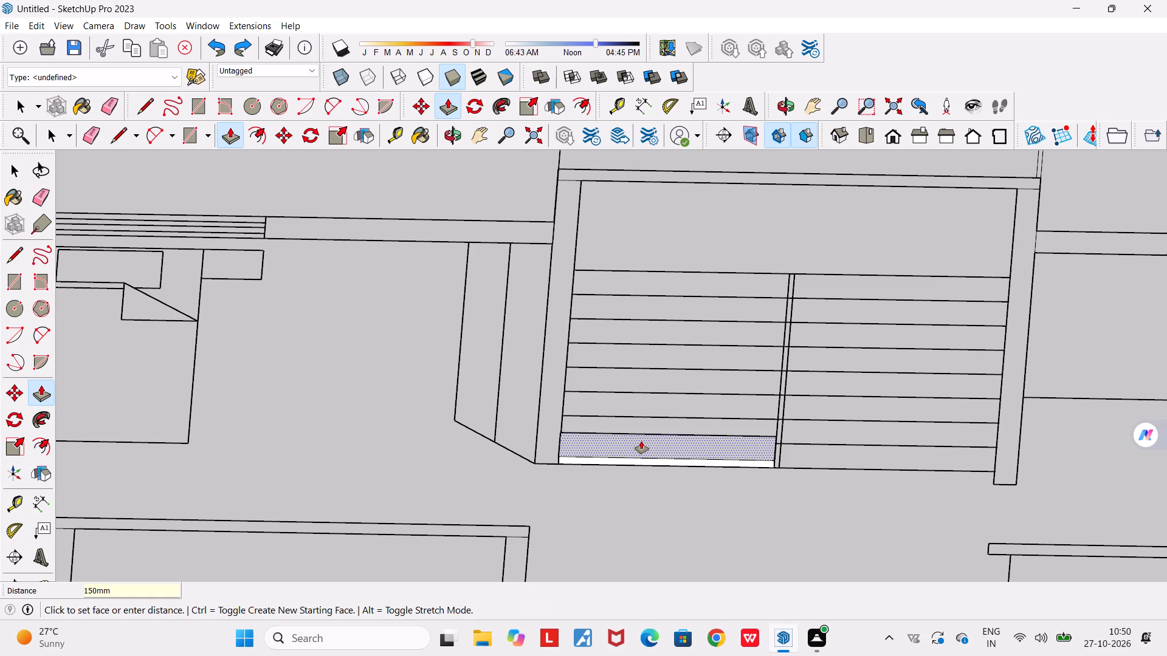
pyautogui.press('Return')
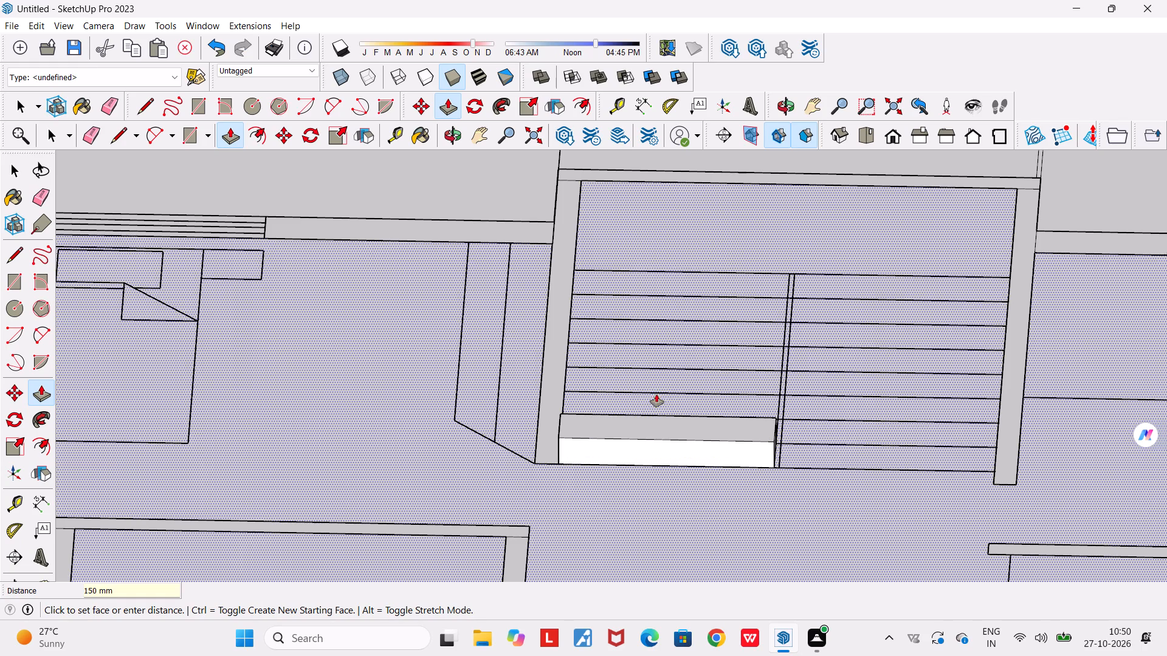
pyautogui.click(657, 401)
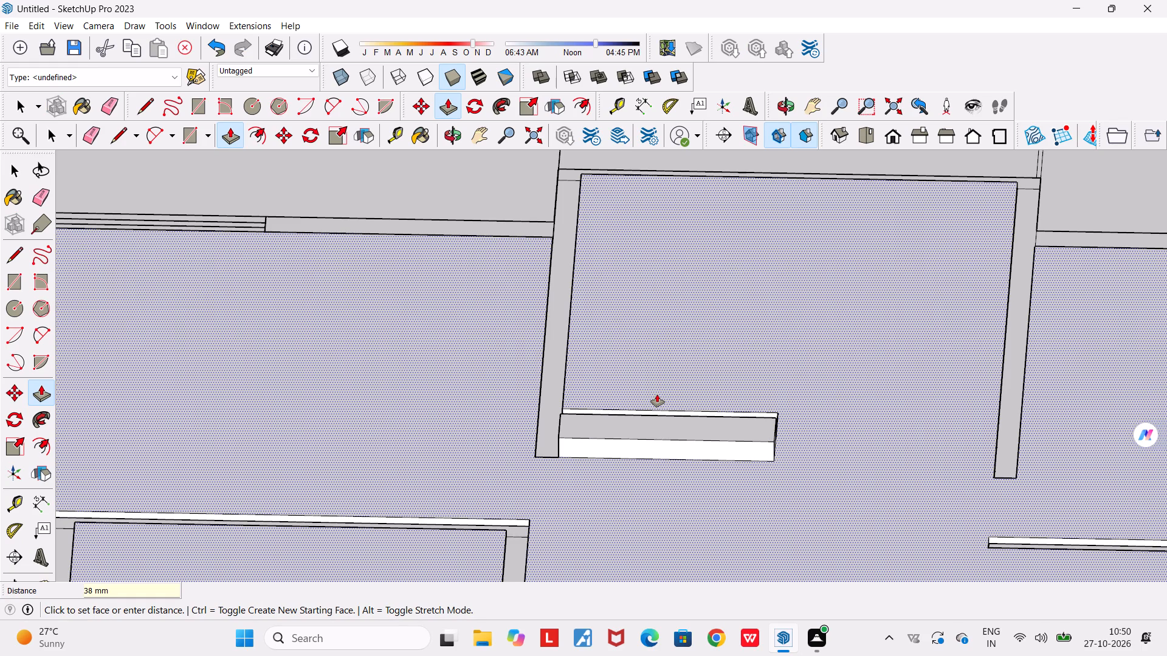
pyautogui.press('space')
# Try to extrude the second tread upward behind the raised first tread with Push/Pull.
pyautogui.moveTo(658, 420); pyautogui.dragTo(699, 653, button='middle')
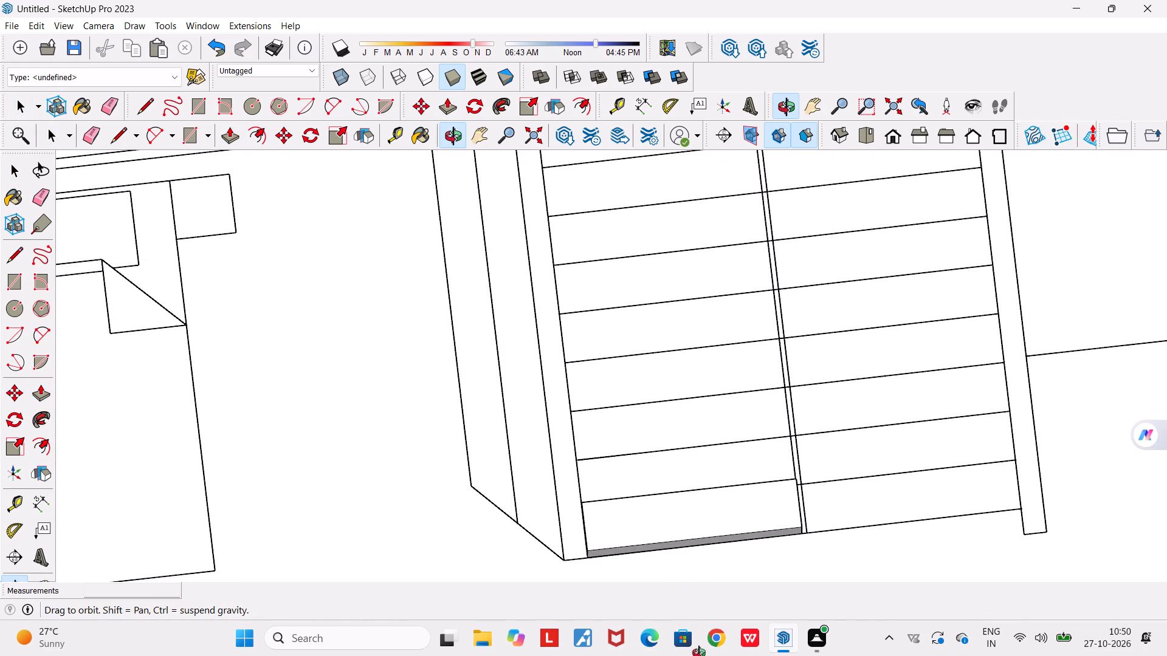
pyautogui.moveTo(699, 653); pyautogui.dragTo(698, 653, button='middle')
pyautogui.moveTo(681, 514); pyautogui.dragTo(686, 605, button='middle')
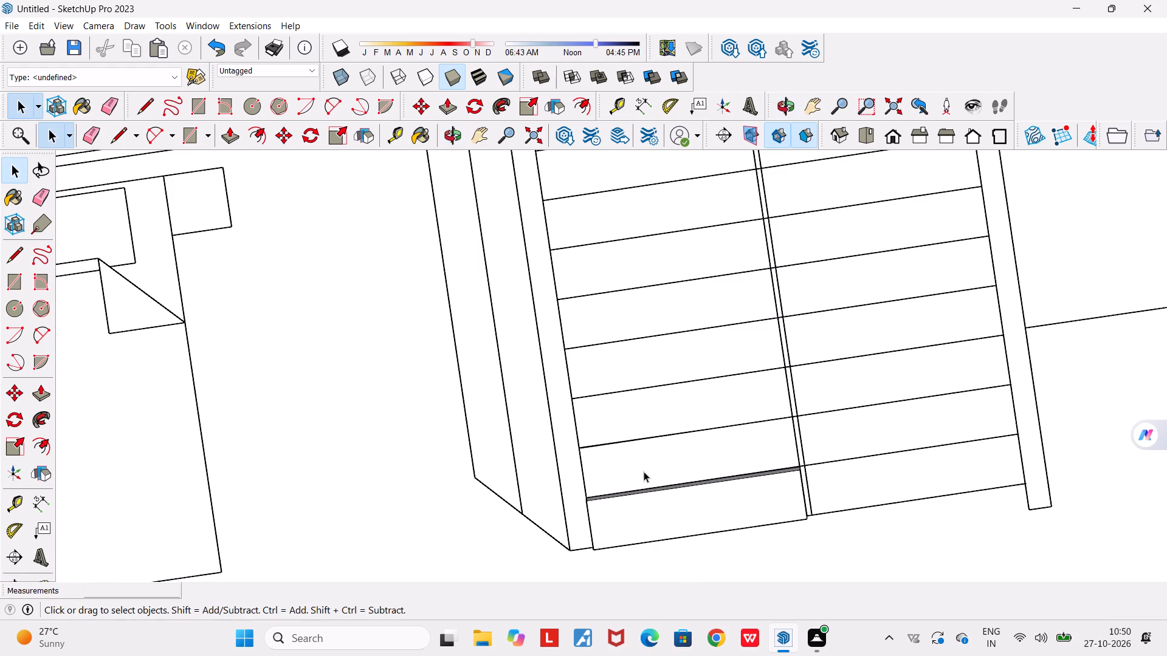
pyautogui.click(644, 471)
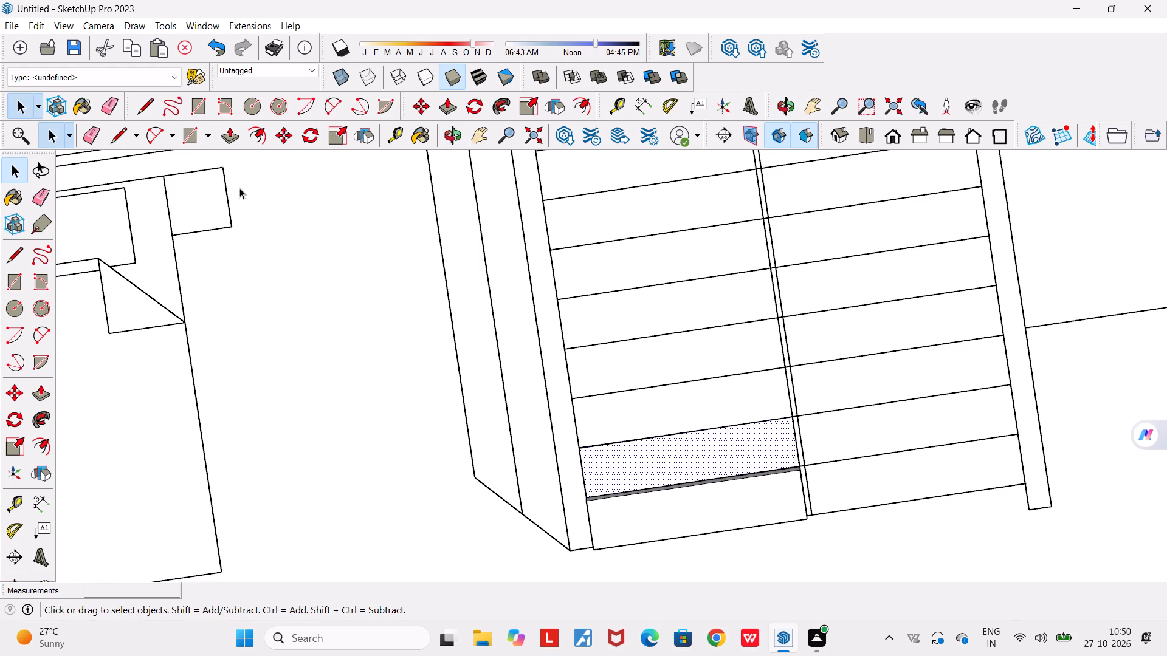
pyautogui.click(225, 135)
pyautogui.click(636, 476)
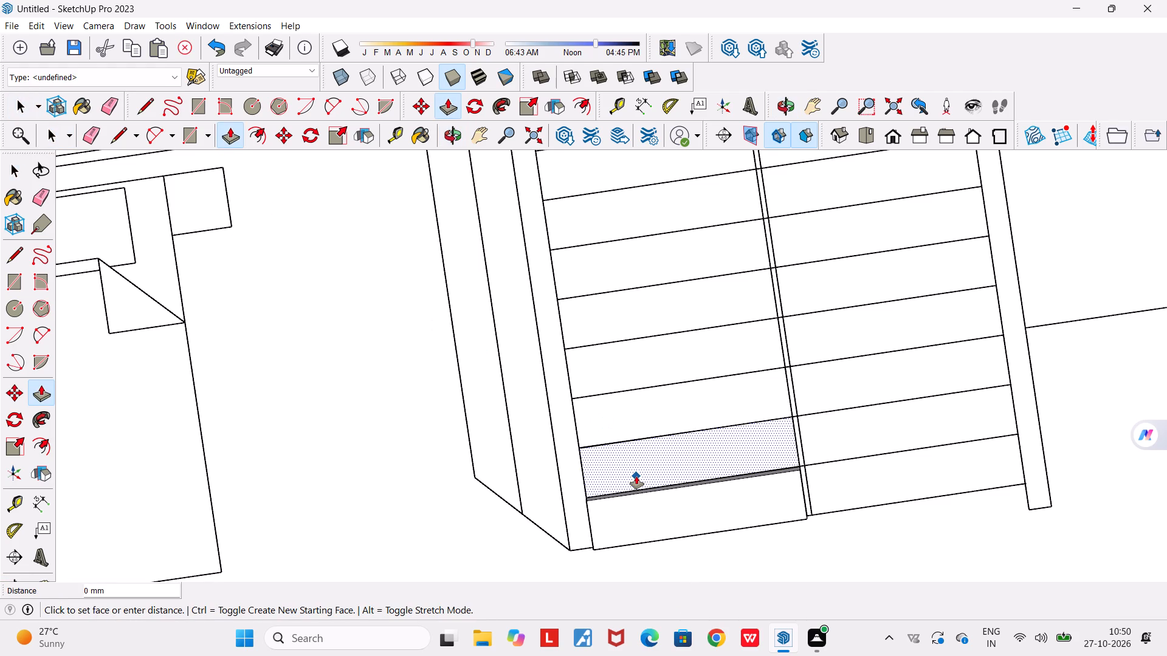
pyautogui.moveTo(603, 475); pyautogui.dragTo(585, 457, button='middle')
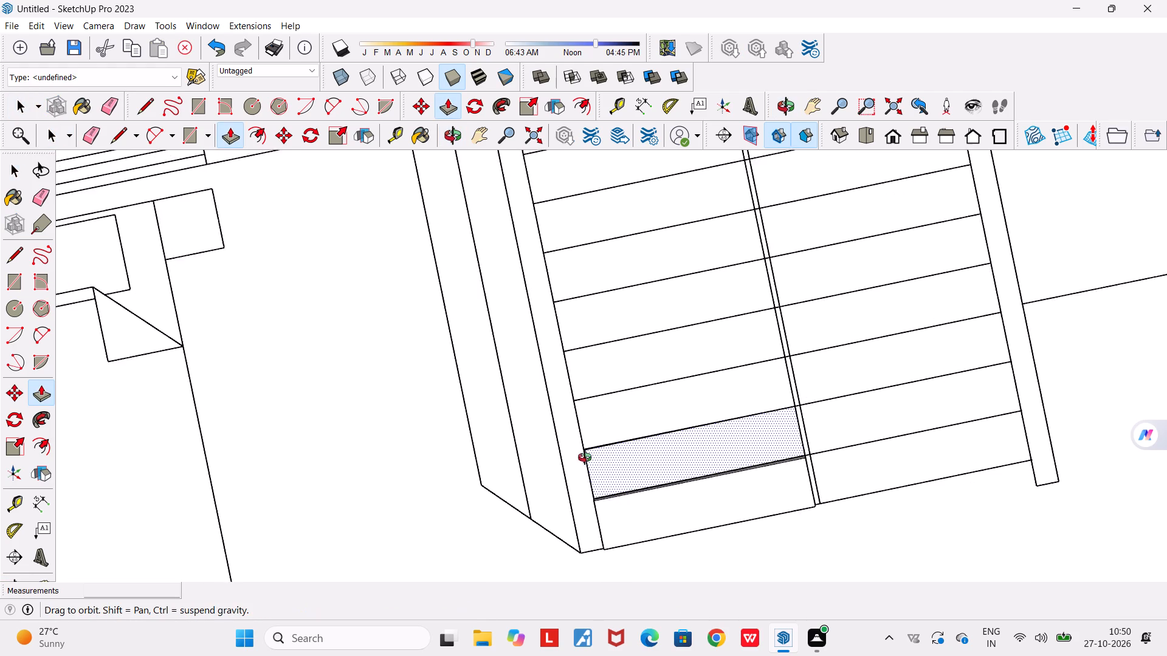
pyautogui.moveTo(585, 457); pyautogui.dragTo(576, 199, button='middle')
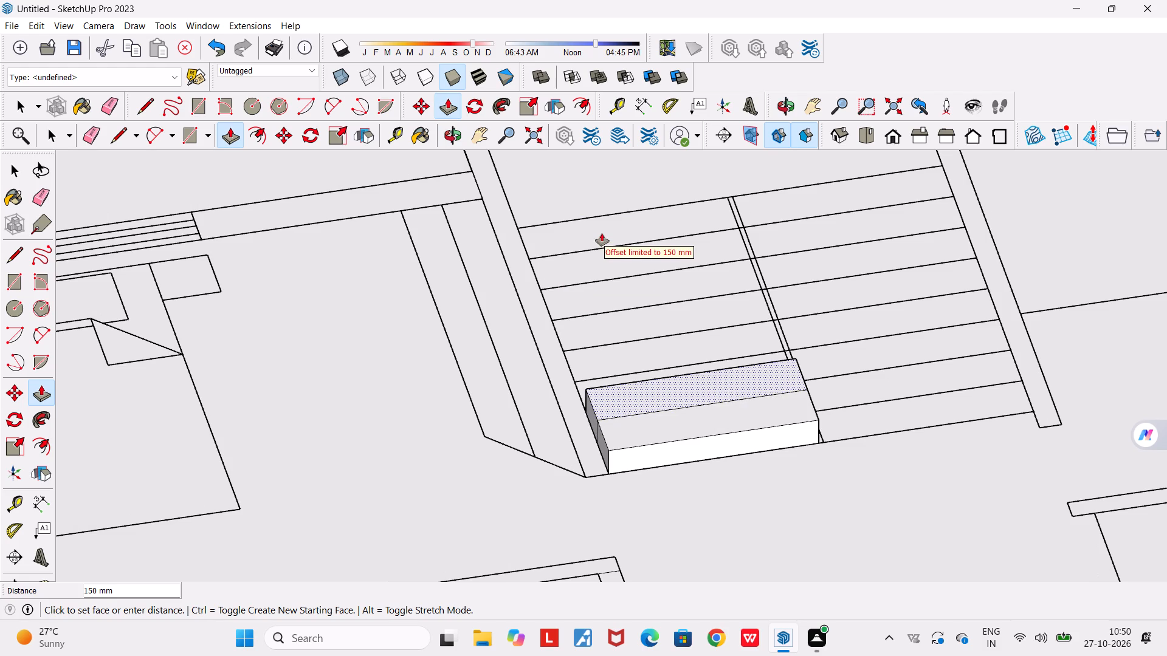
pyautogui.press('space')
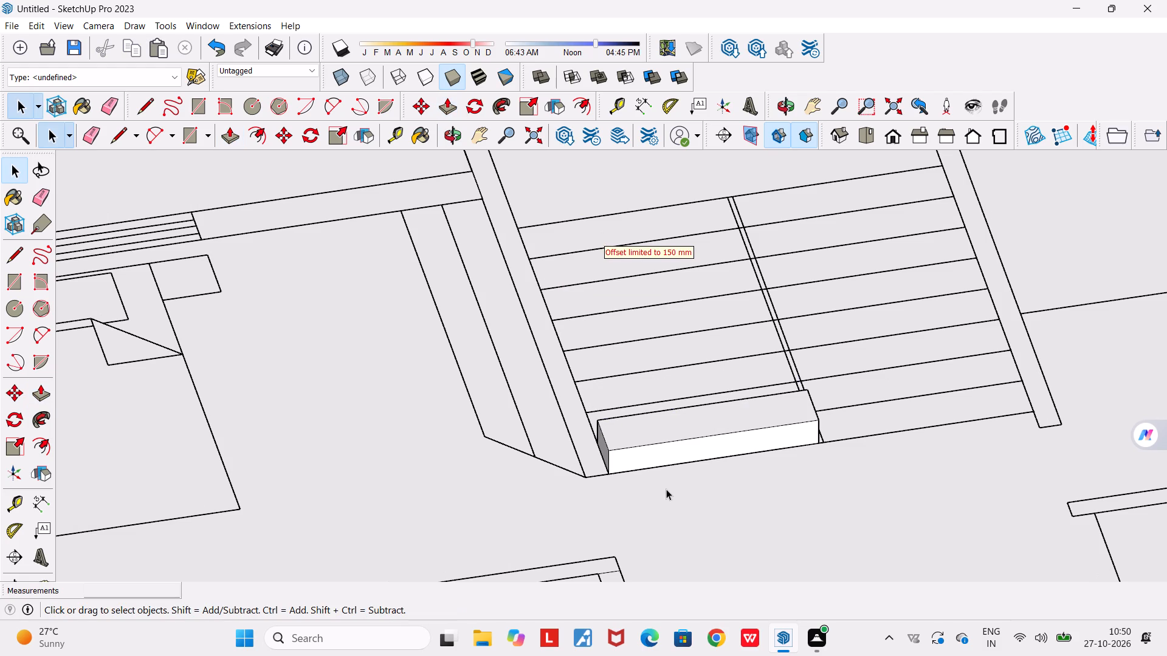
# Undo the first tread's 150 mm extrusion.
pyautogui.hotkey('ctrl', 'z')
# Examine the first floor plan and the neighbouring second plan from above, below and several angles.
pyautogui.scroll(-3, 666, 489)
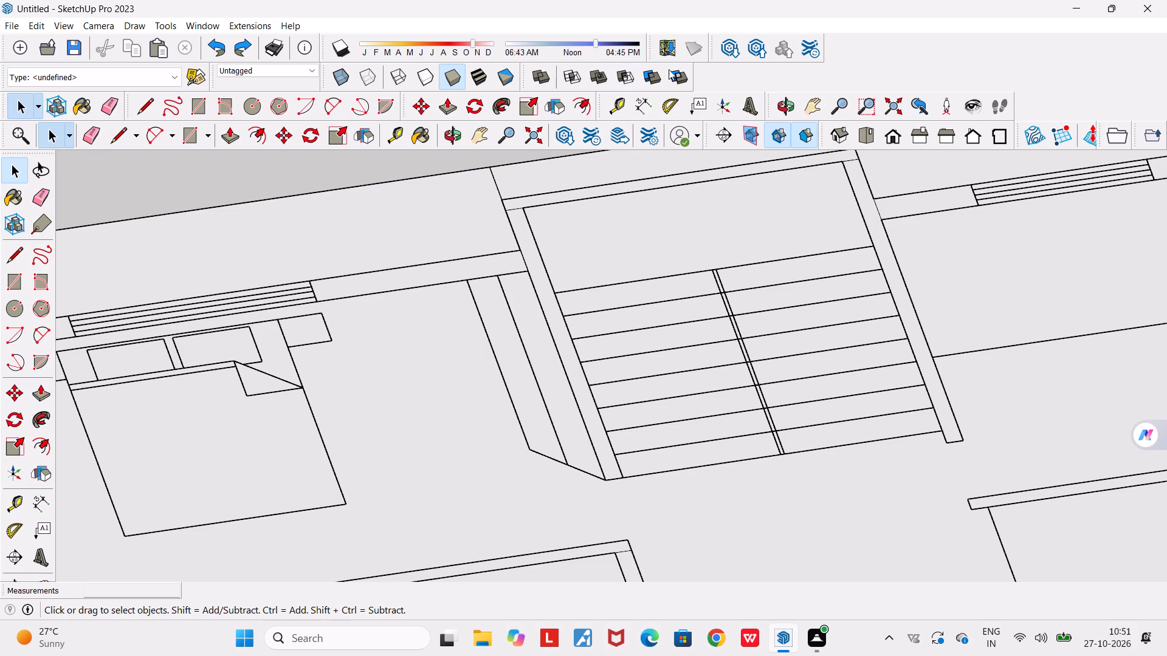
pyautogui.scroll(-10, 515, 415)
pyautogui.moveTo(604, 470); pyautogui.dragTo(460, 347, button='middle')
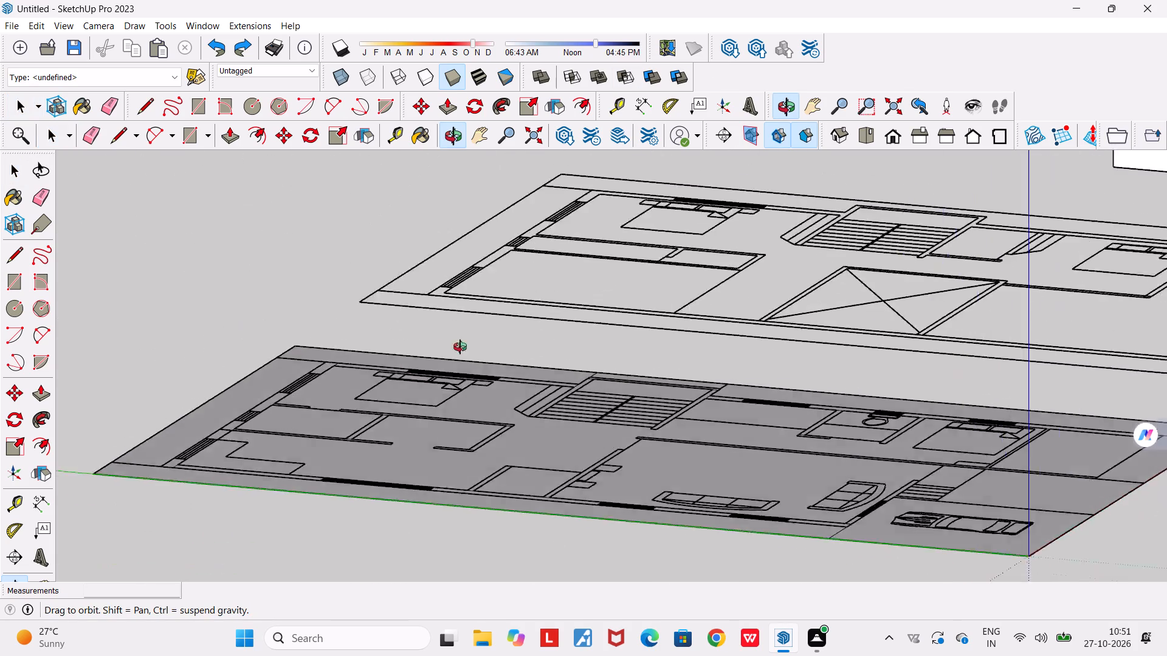
pyautogui.moveTo(460, 347); pyautogui.dragTo(637, 408, button='middle')
pyautogui.scroll(-11, 637, 408)
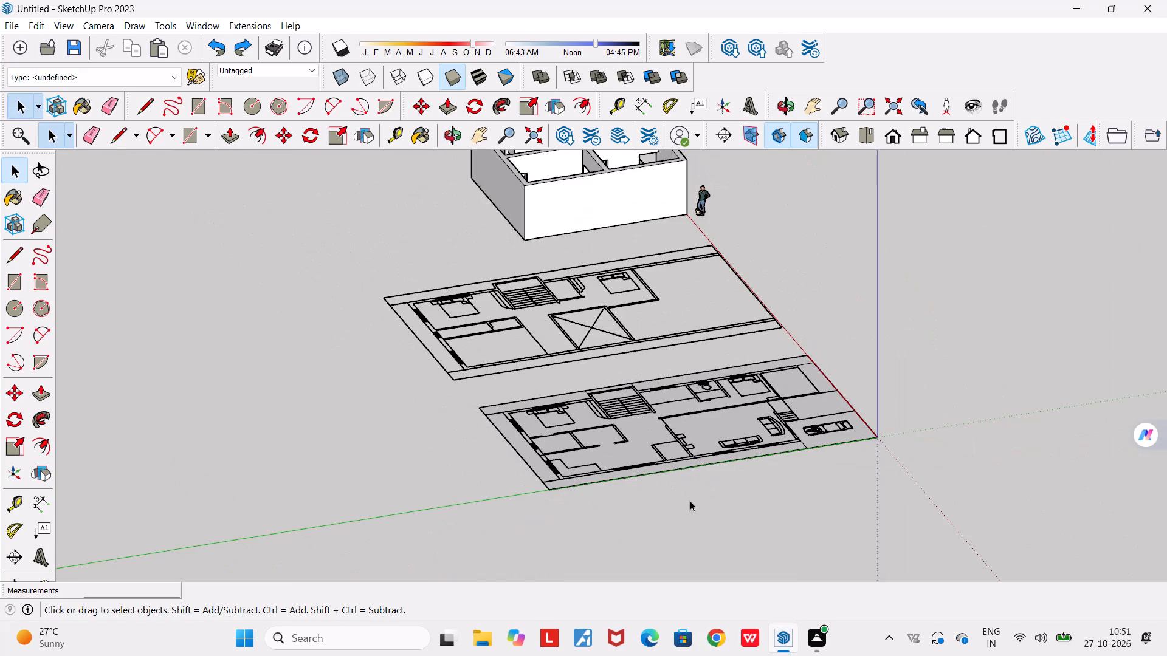
pyautogui.moveTo(687, 499); pyautogui.dragTo(78, 449, button='middle')
pyautogui.scroll(8, 389, 324)
pyautogui.moveTo(404, 411); pyautogui.dragTo(408, 406, button='middle')
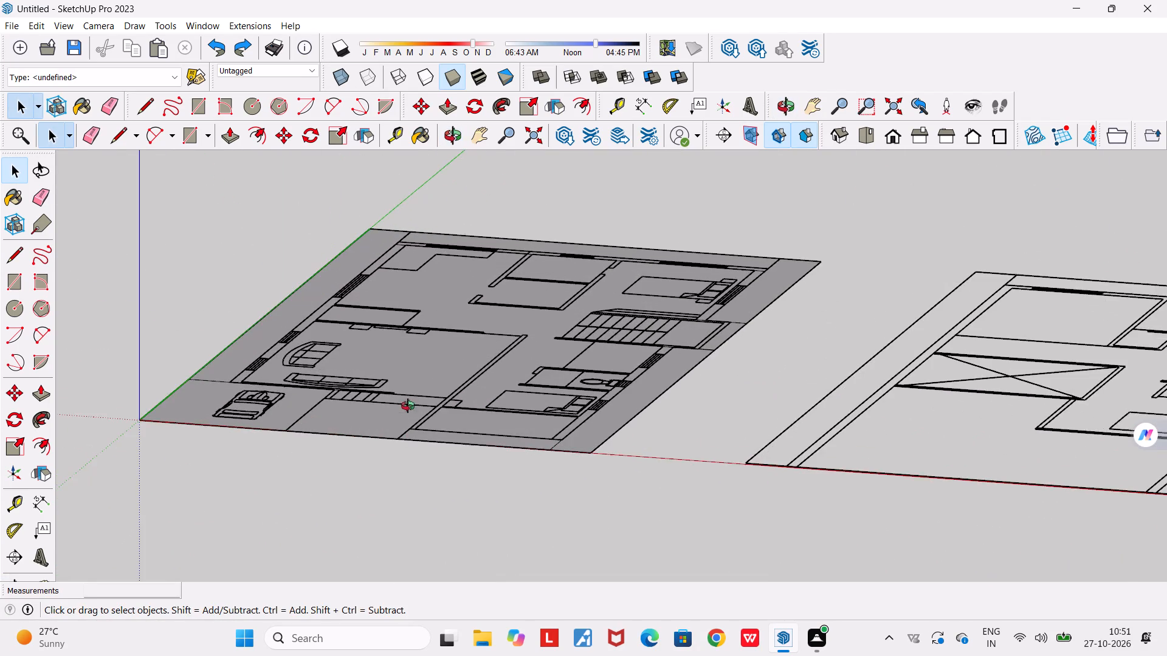
pyautogui.moveTo(408, 406); pyautogui.dragTo(432, 500, button='middle')
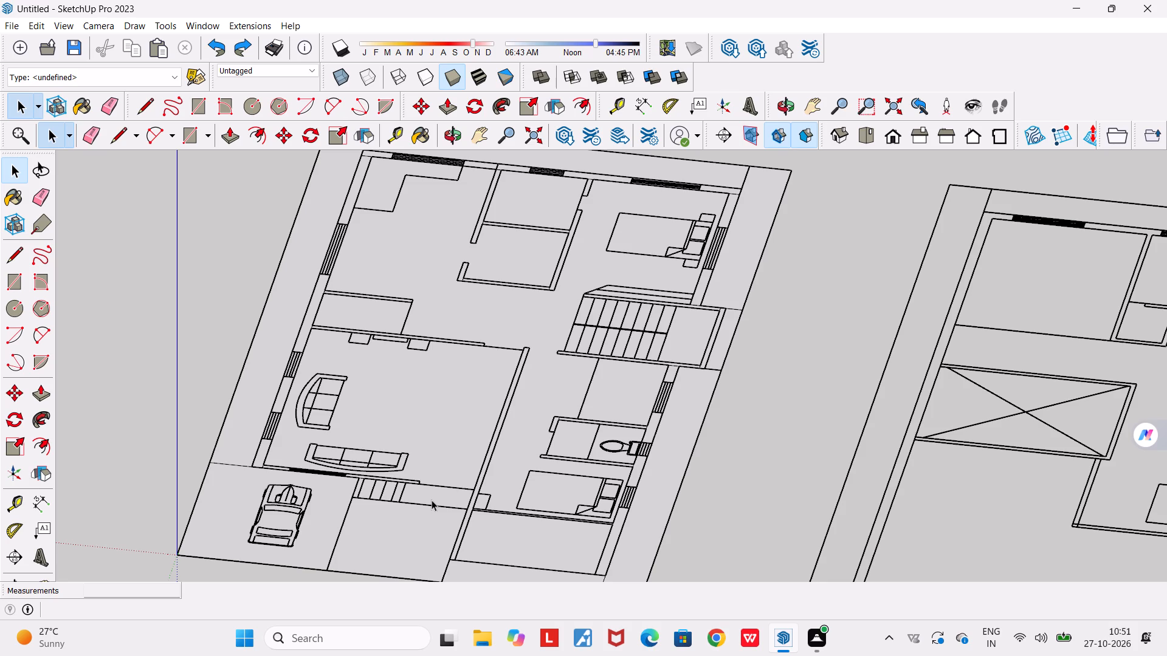
pyautogui.scroll(-6, 432, 500)
pyautogui.moveTo(441, 575); pyautogui.dragTo(488, 519, button='middle')
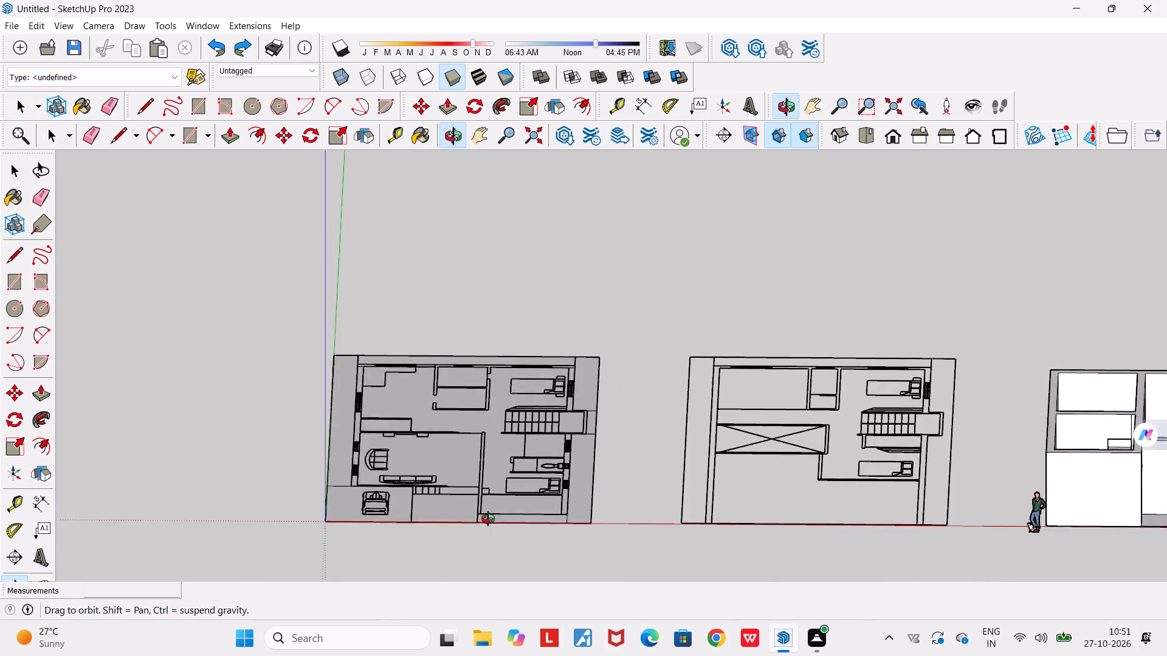
pyautogui.moveTo(488, 519); pyautogui.dragTo(480, 205, button='middle')
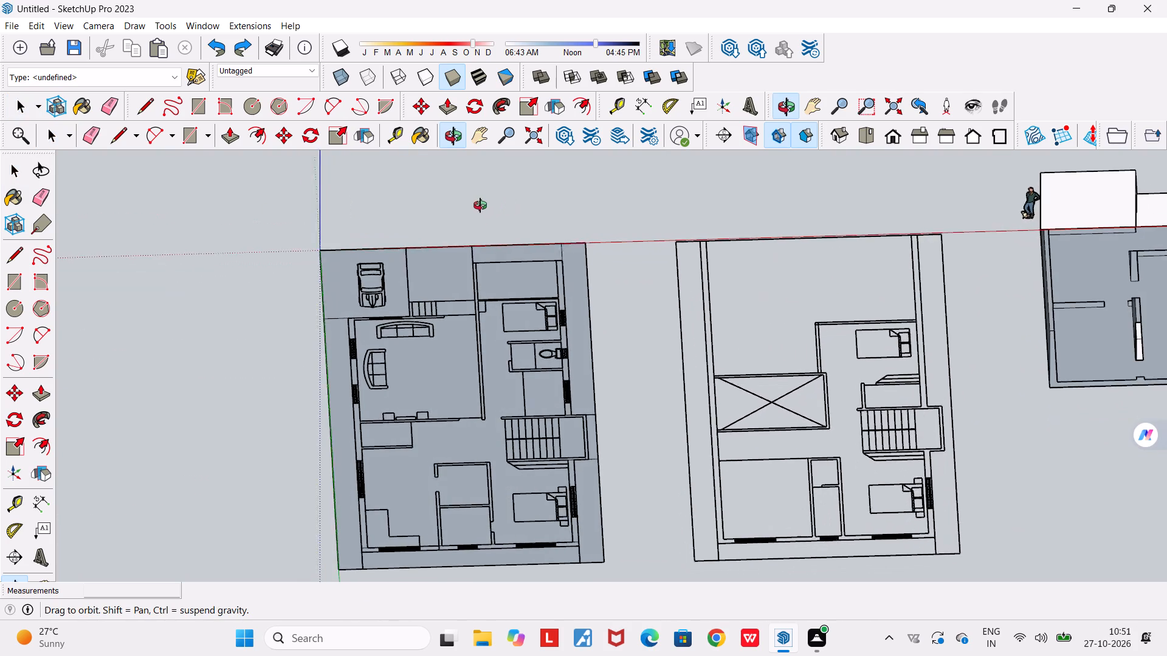
# Examine the two floor plans and the finished walled model beside them from above, below and the side.
pyautogui.moveTo(480, 205); pyautogui.dragTo(480, 198, button='middle')
pyautogui.scroll(-4, 480, 198)
pyautogui.moveTo(480, 198); pyautogui.dragTo(498, 242, button='middle')
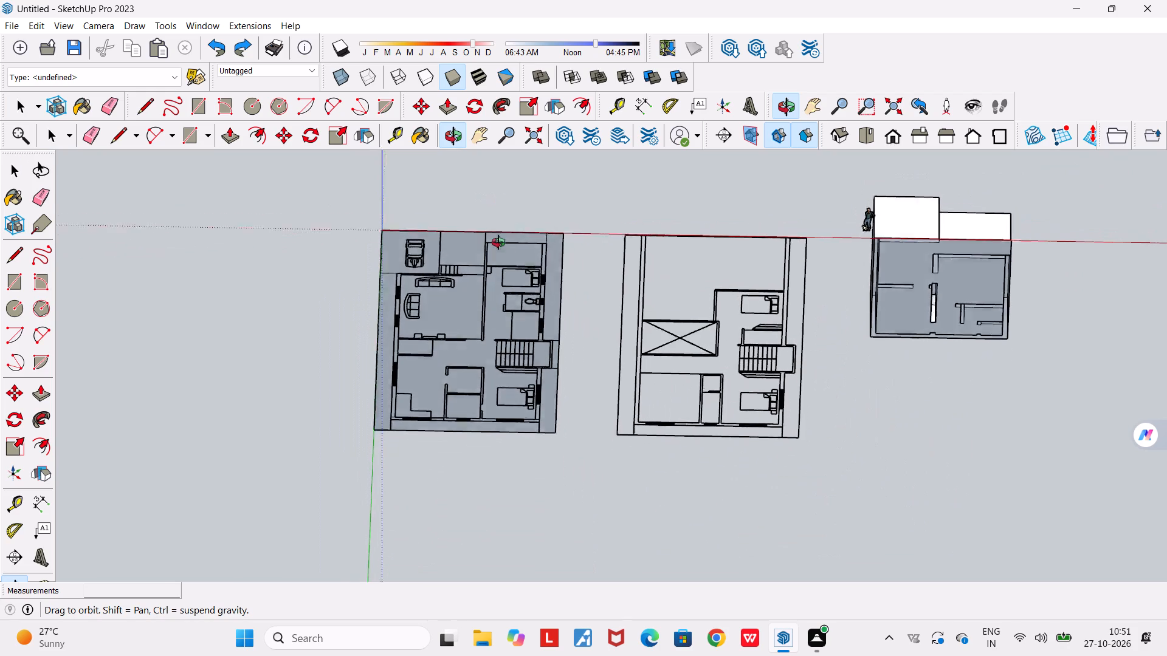
pyautogui.moveTo(498, 242); pyautogui.dragTo(505, 514, button='middle')
pyautogui.moveTo(513, 470); pyautogui.dragTo(246, 493, button='middle')
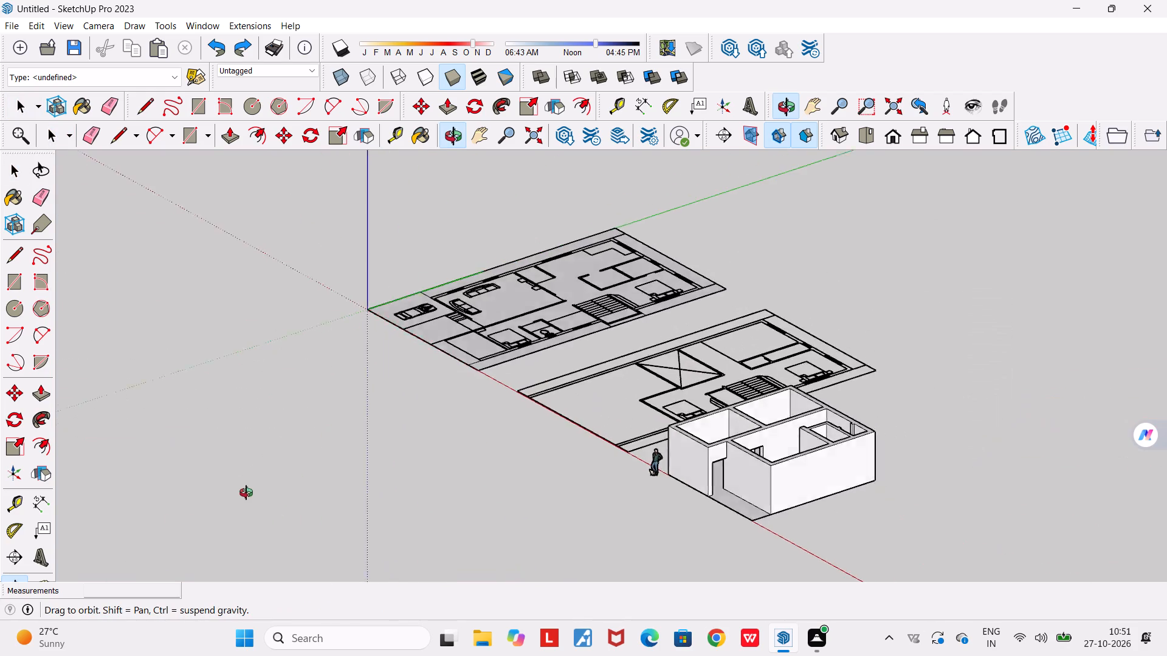
pyautogui.moveTo(246, 493); pyautogui.dragTo(239, 488, button='middle')
pyautogui.scroll(6, 397, 255)
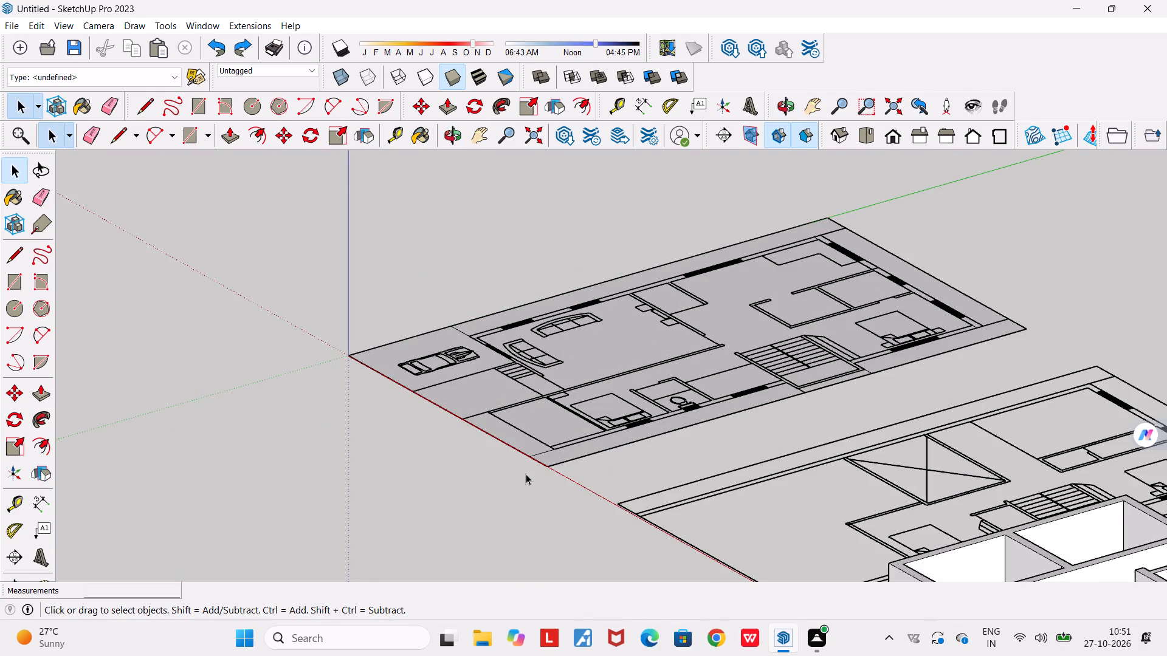
pyautogui.scroll(5, 543, 461)
pyautogui.scroll(-11, 543, 461)
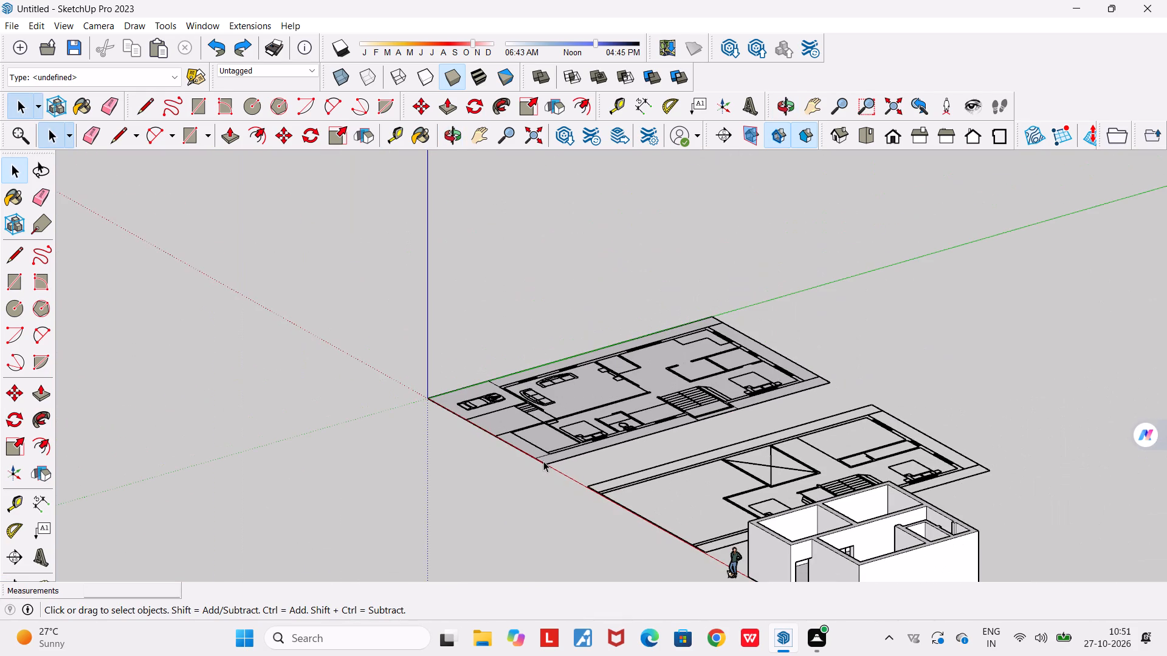
pyautogui.scroll(-5, 543, 461)
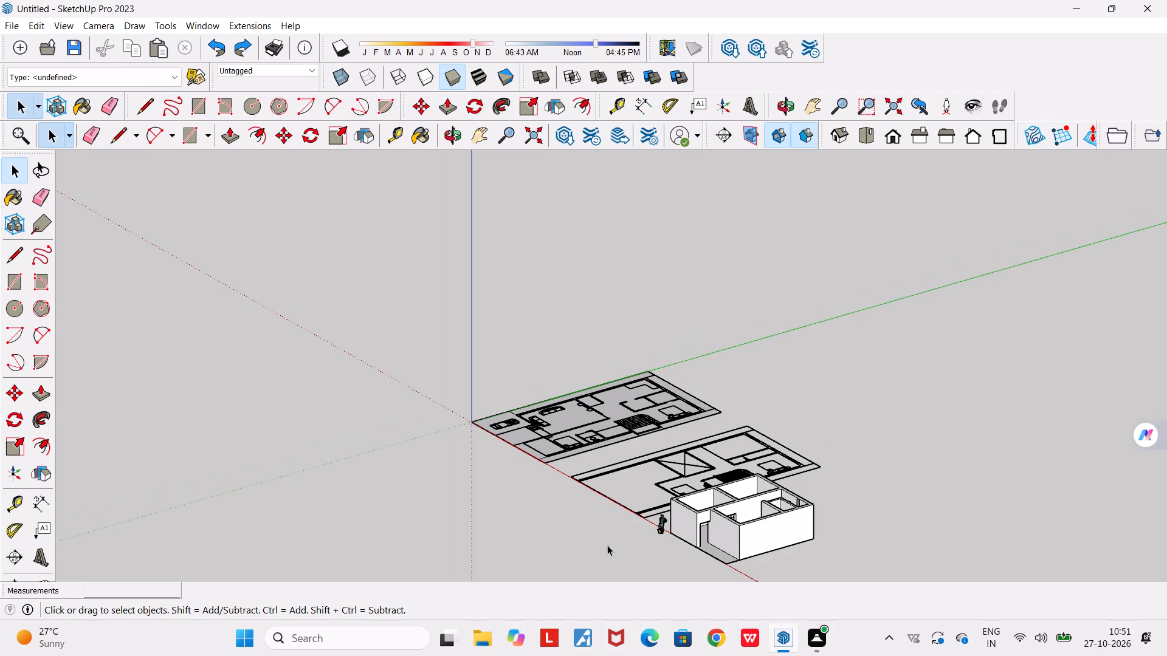
pyautogui.moveTo(628, 542); pyautogui.dragTo(903, 542, button='middle')
pyautogui.scroll(5, 857, 457)
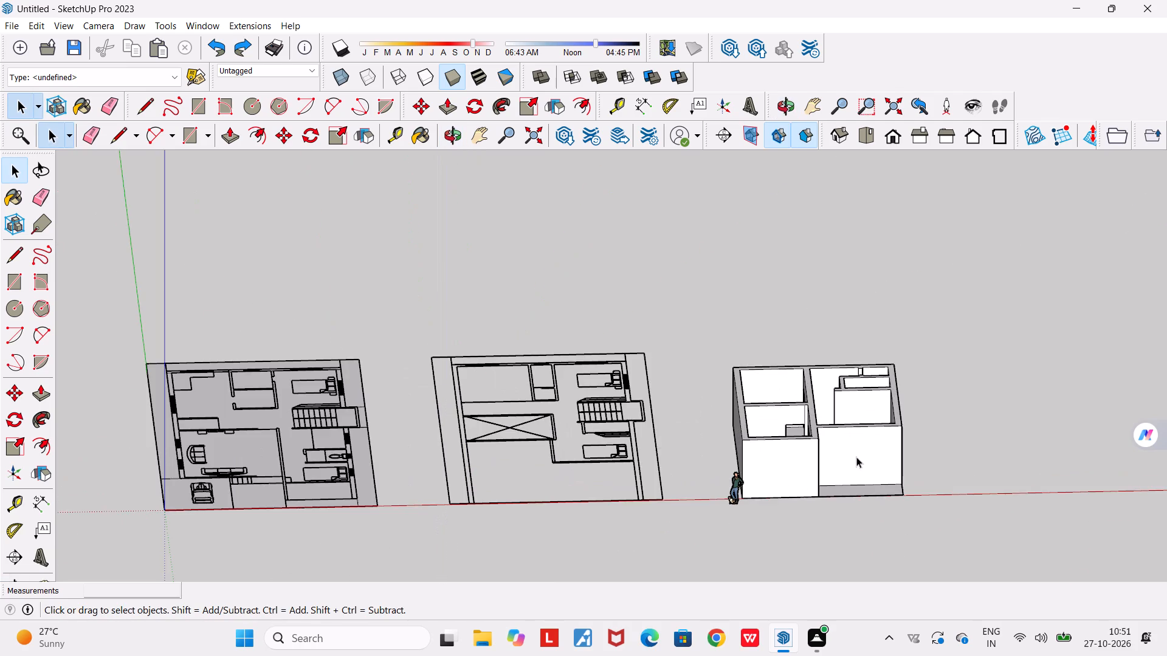
pyautogui.scroll(5, 856, 457)
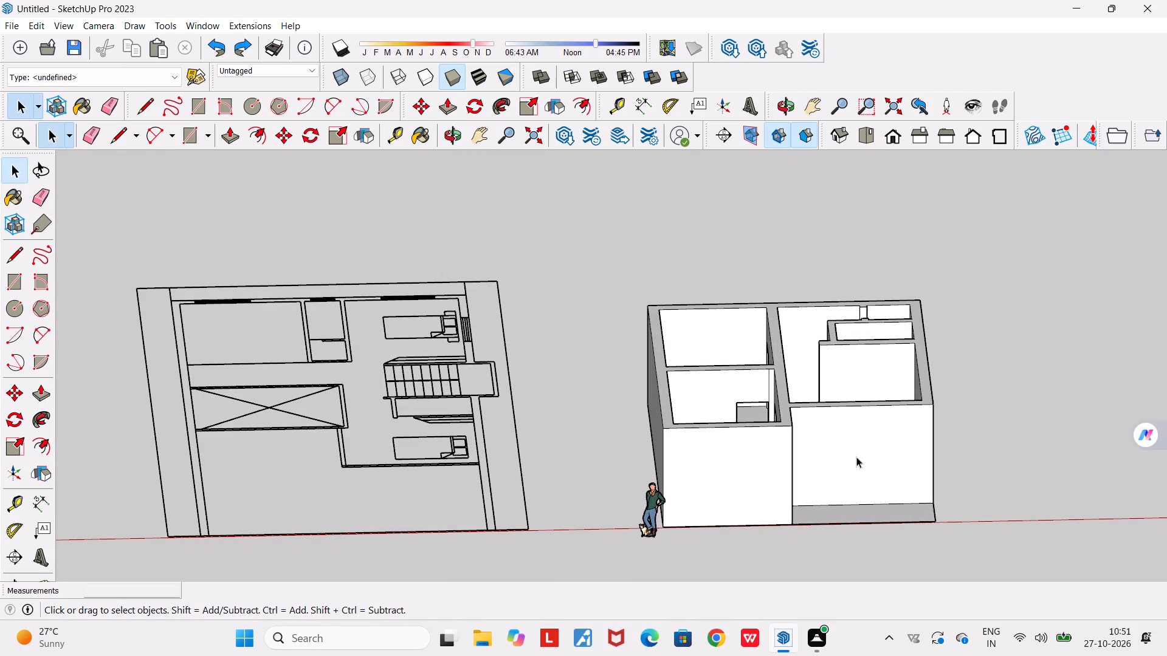
pyautogui.scroll(-3, 856, 457)
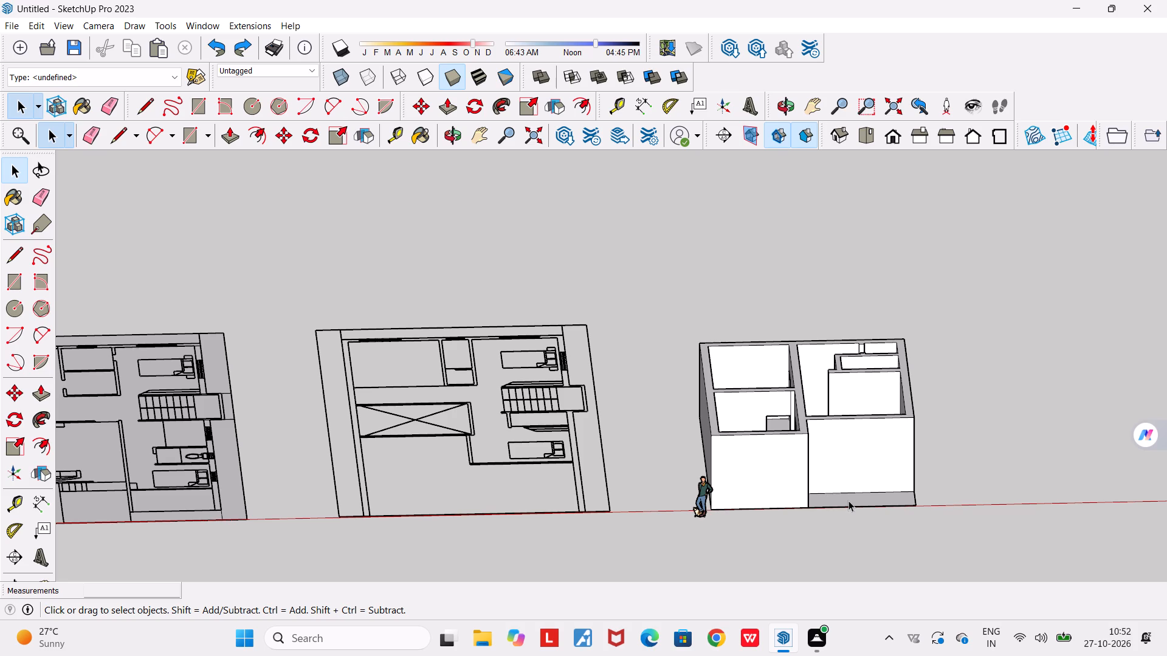
pyautogui.moveTo(642, 535); pyautogui.dragTo(579, 245, button='middle')
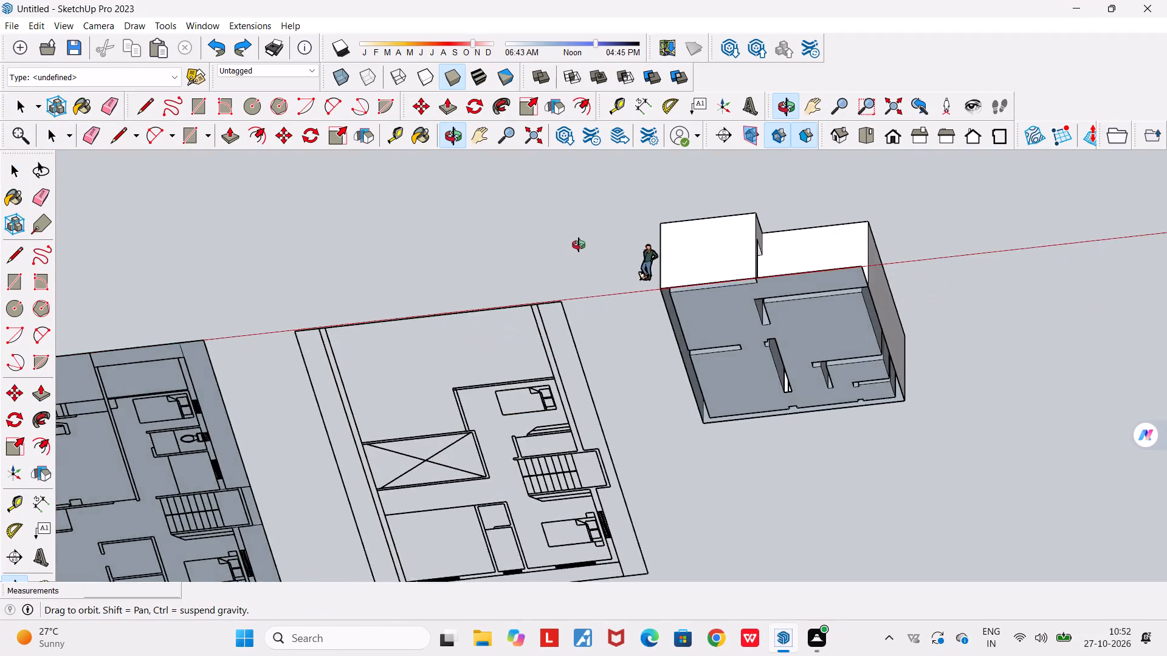
pyautogui.moveTo(579, 245); pyautogui.dragTo(651, 196, button='middle')
pyautogui.scroll(-5, 651, 196)
pyautogui.moveTo(649, 207); pyautogui.dragTo(647, 552, button='middle')
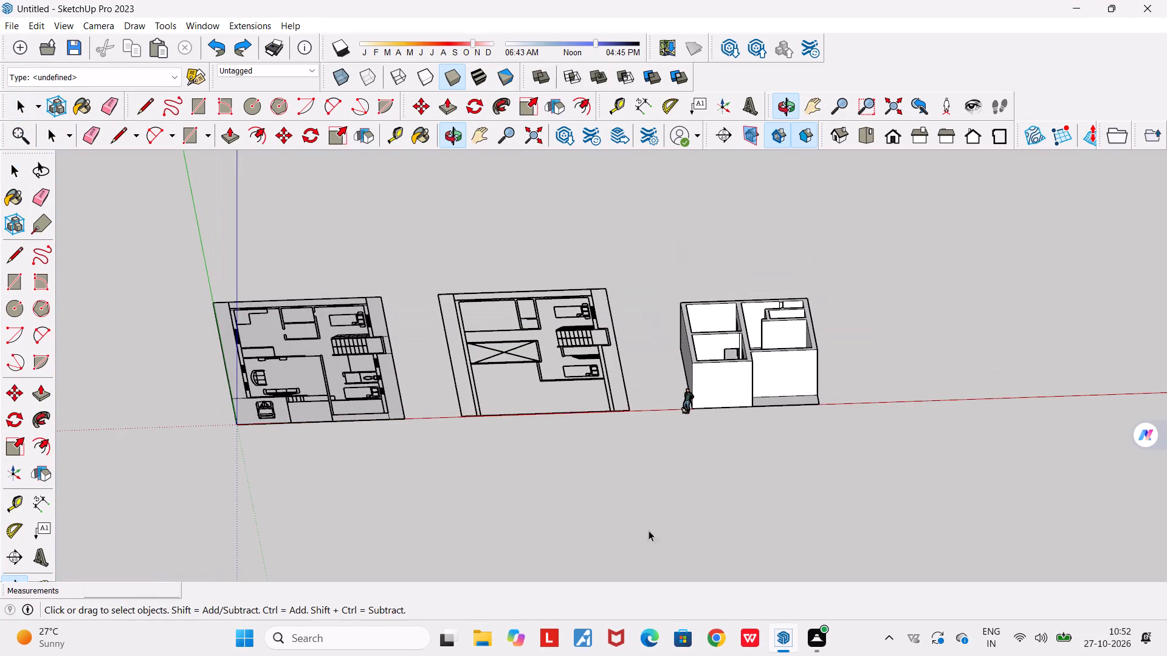
pyautogui.moveTo(639, 482); pyautogui.dragTo(1013, 381, button='middle')
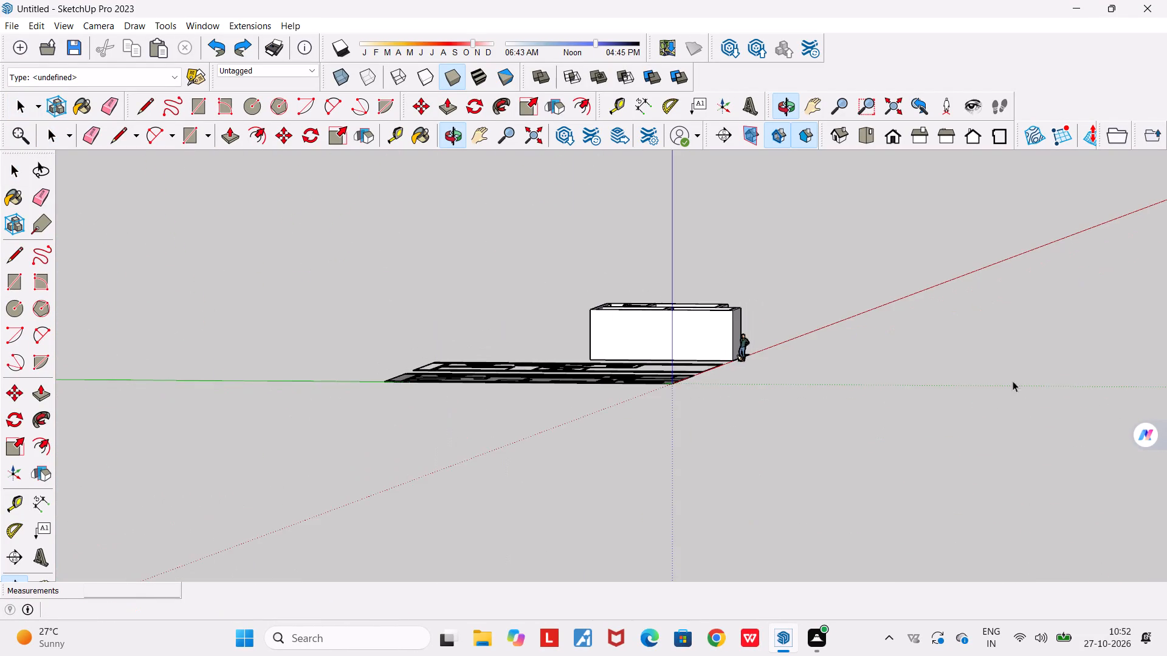
pyautogui.scroll(4, 726, 396)
pyautogui.moveTo(725, 398); pyautogui.dragTo(227, 441, button='middle')
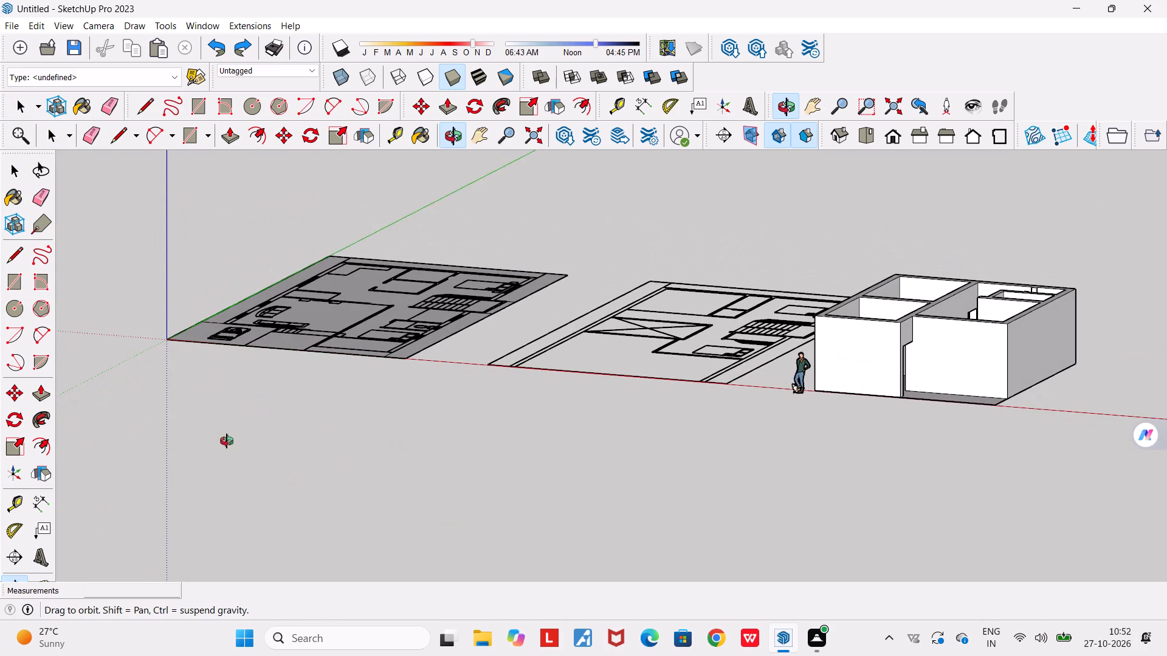
pyautogui.moveTo(227, 441); pyautogui.dragTo(227, 440, button='middle')
# Extrude the first plan's long outer side wall, beside the sofas and along the green axis, upward by 10' with Push/Pull.
pyautogui.scroll(7, 190, 293)
pyautogui.moveTo(525, 418); pyautogui.dragTo(523, 530, button='middle')
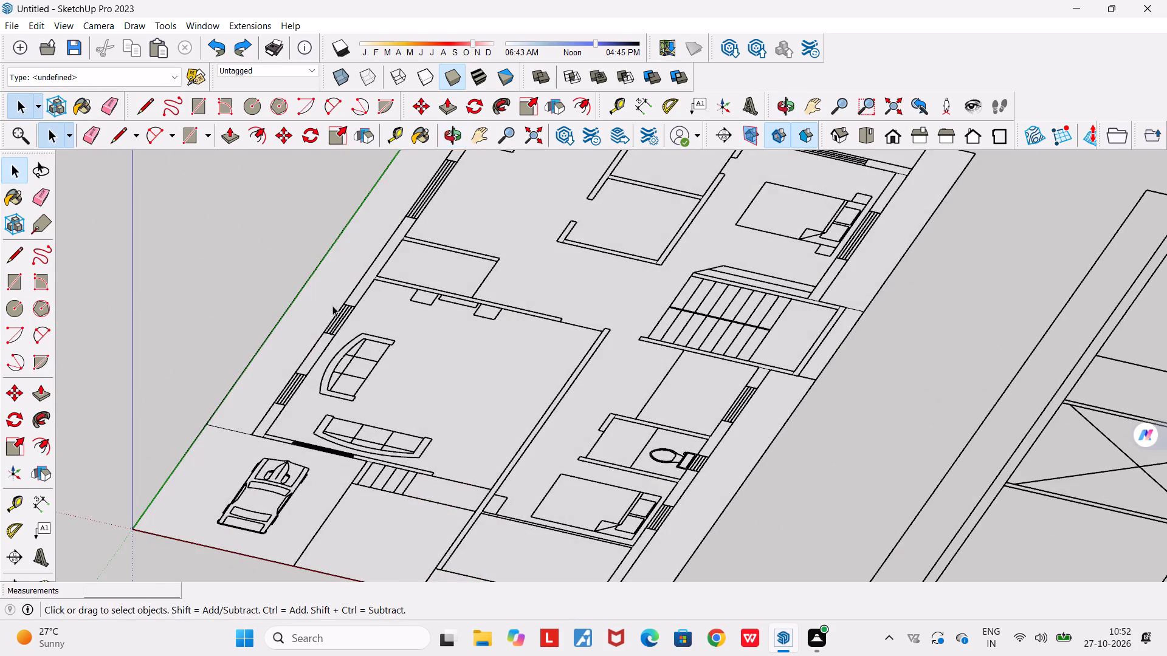
pyautogui.scroll(4, 332, 305)
pyautogui.click(444, 102)
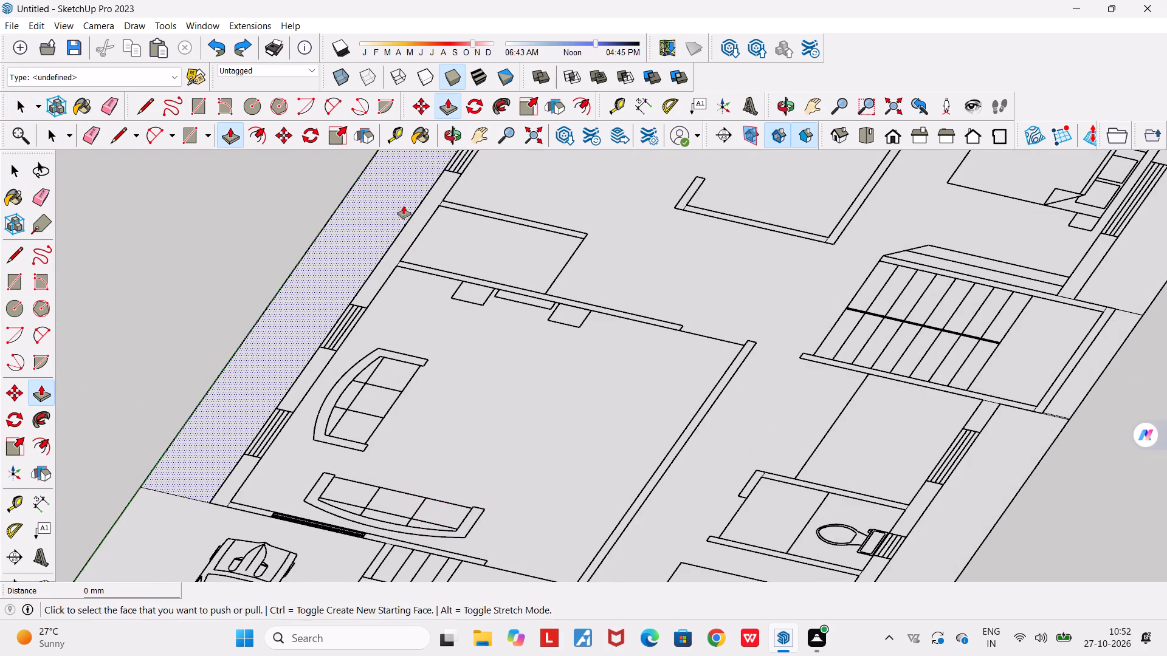
pyautogui.click(400, 234)
pyautogui.scroll(-13, 391, 211)
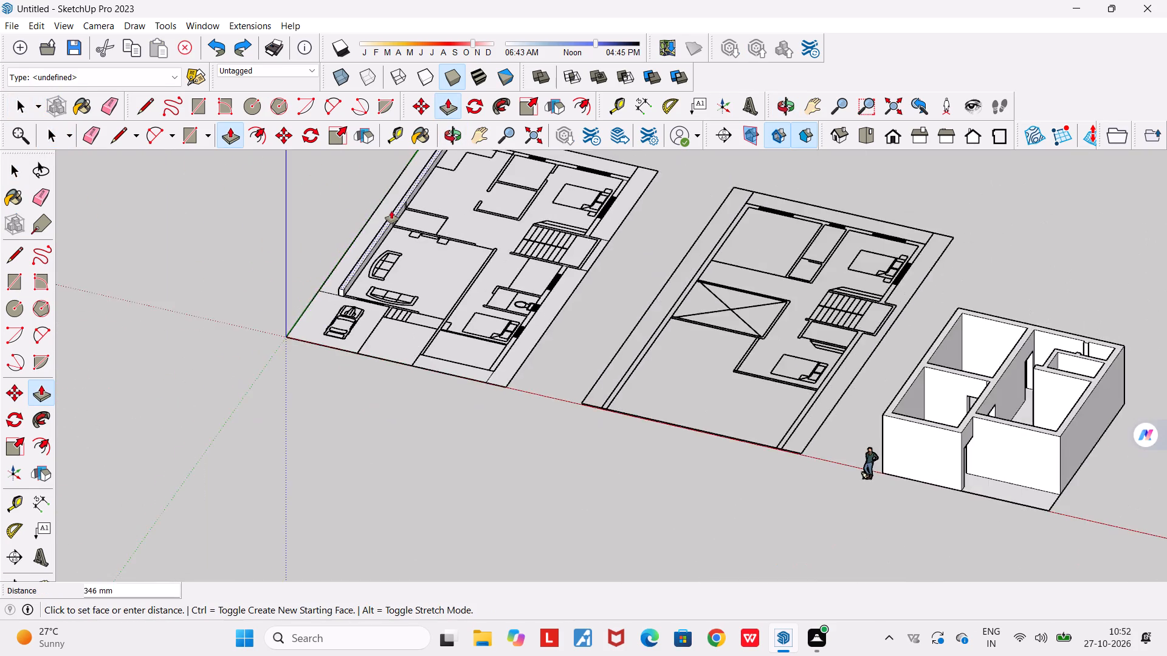
pyautogui.scroll(-11, 391, 211)
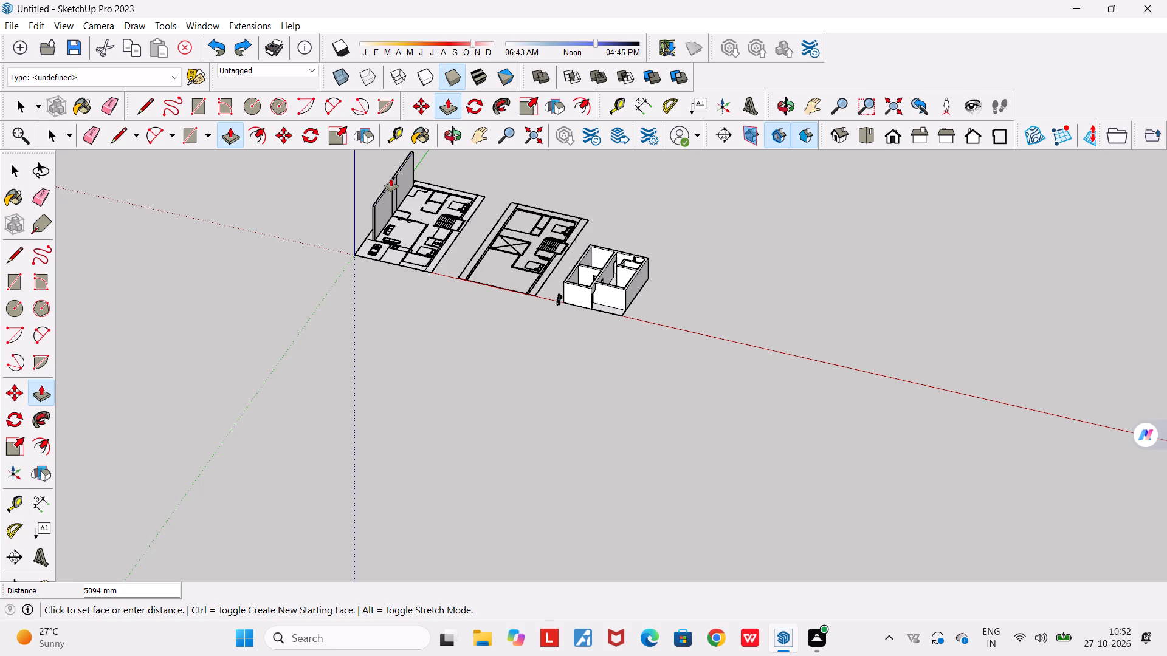
pyautogui.write('10')
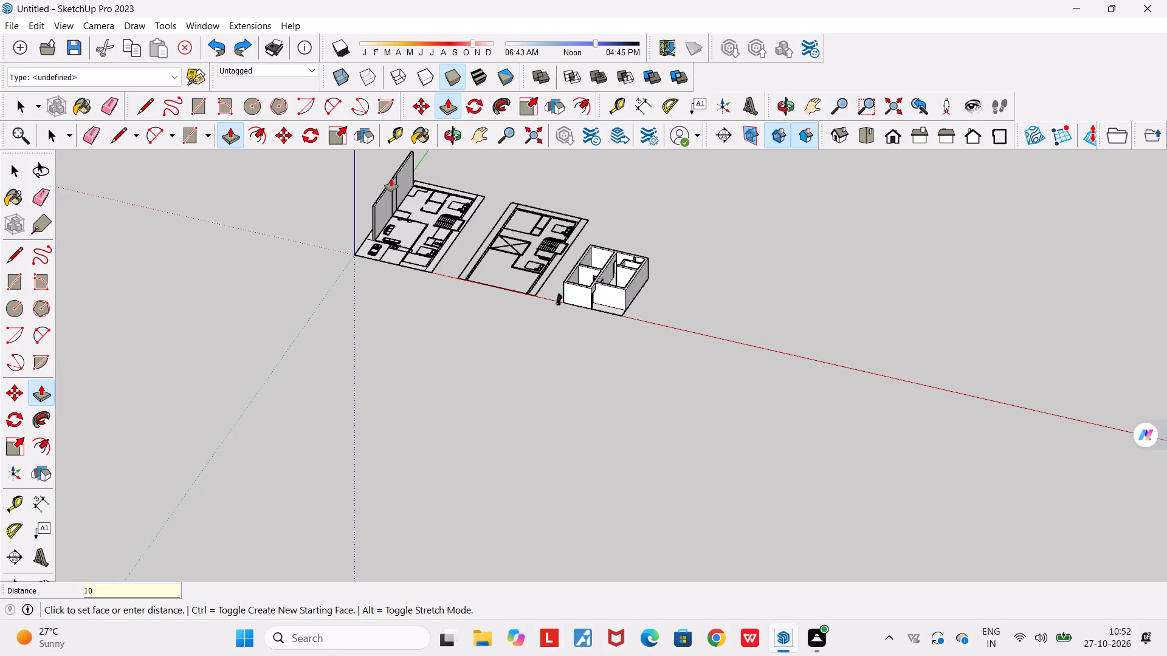
pyautogui.press("'")
pyautogui.press('Return')
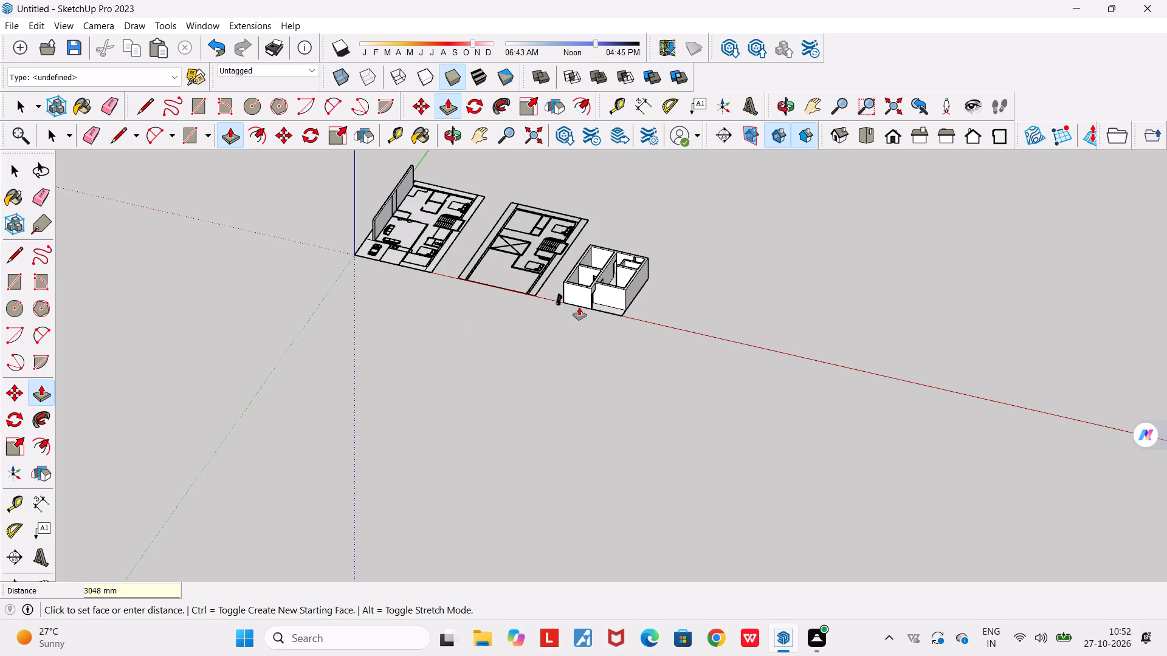
# Extrude the first plan's rear outer wall to the same 10' height with Push/Pull.
pyautogui.scroll(16, 473, 190)
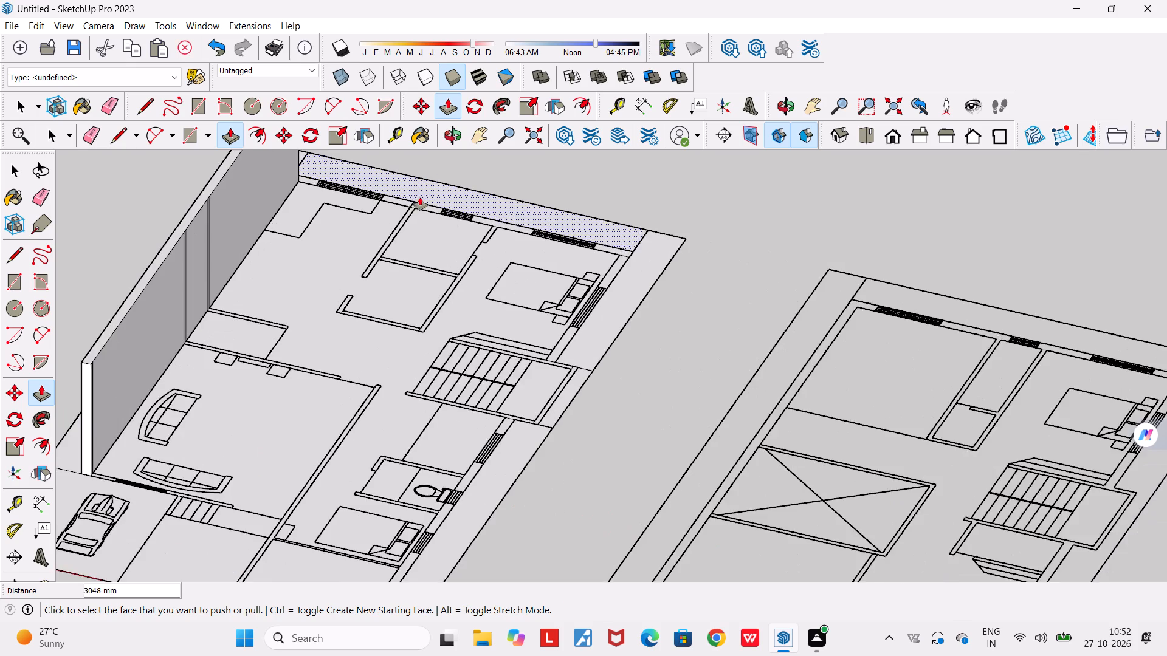
pyautogui.scroll(12, 420, 197)
pyautogui.doubleClick(422, 221)
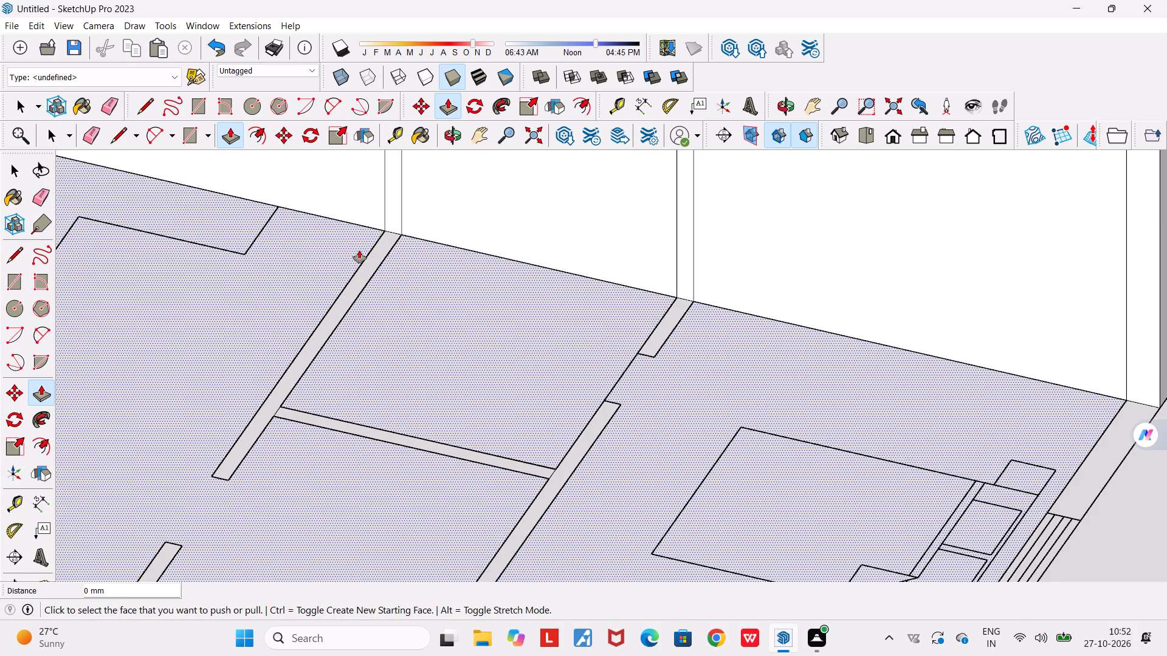
# Repeat the 10' extrusion on the partitions of the small rear rooms and the rear bedroom's outer side wall.
pyautogui.doubleClick(369, 265)
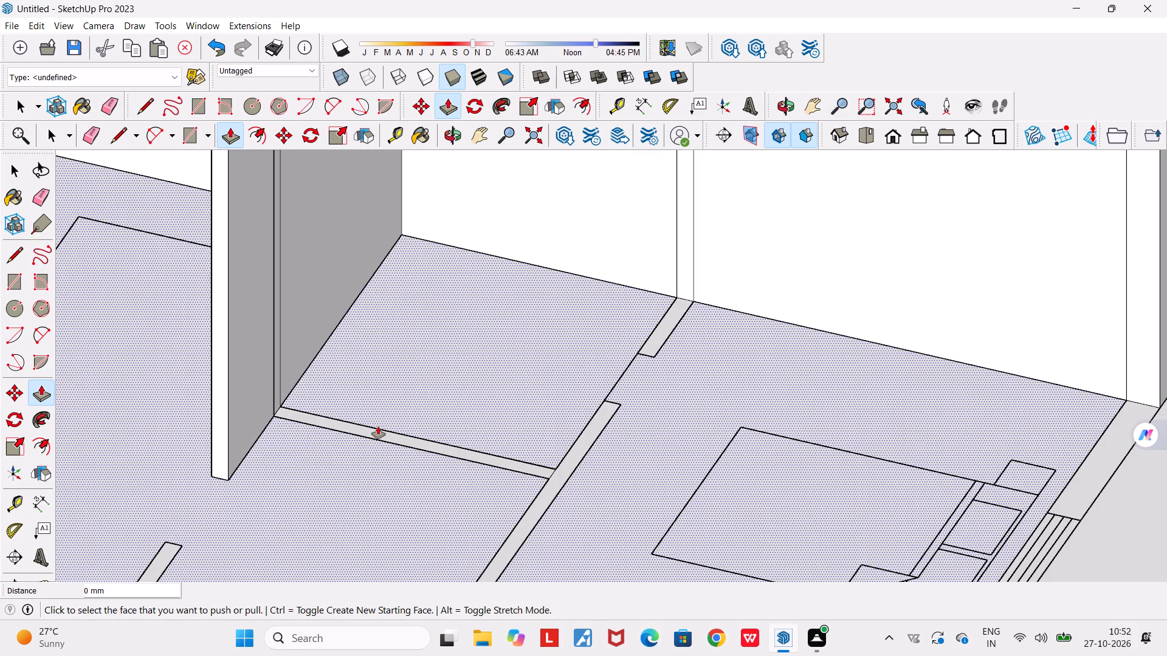
pyautogui.doubleClick(379, 431)
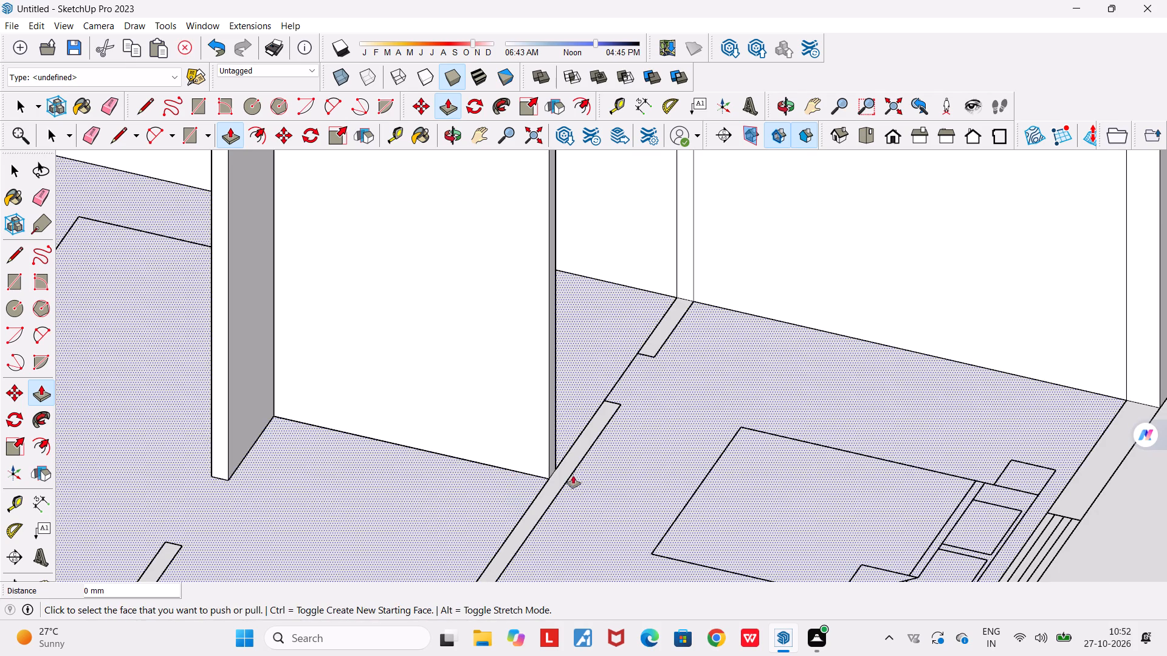
pyautogui.doubleClick(571, 456)
pyautogui.doubleClick(669, 326)
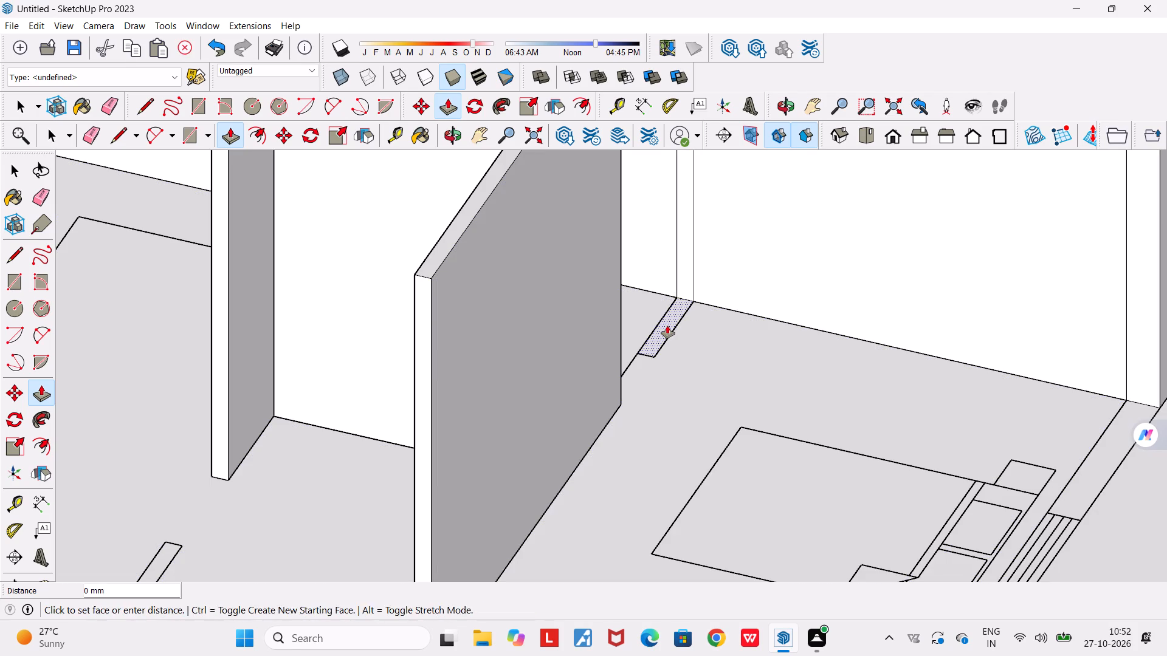
pyautogui.scroll(-6, 667, 326)
pyautogui.doubleClick(904, 411)
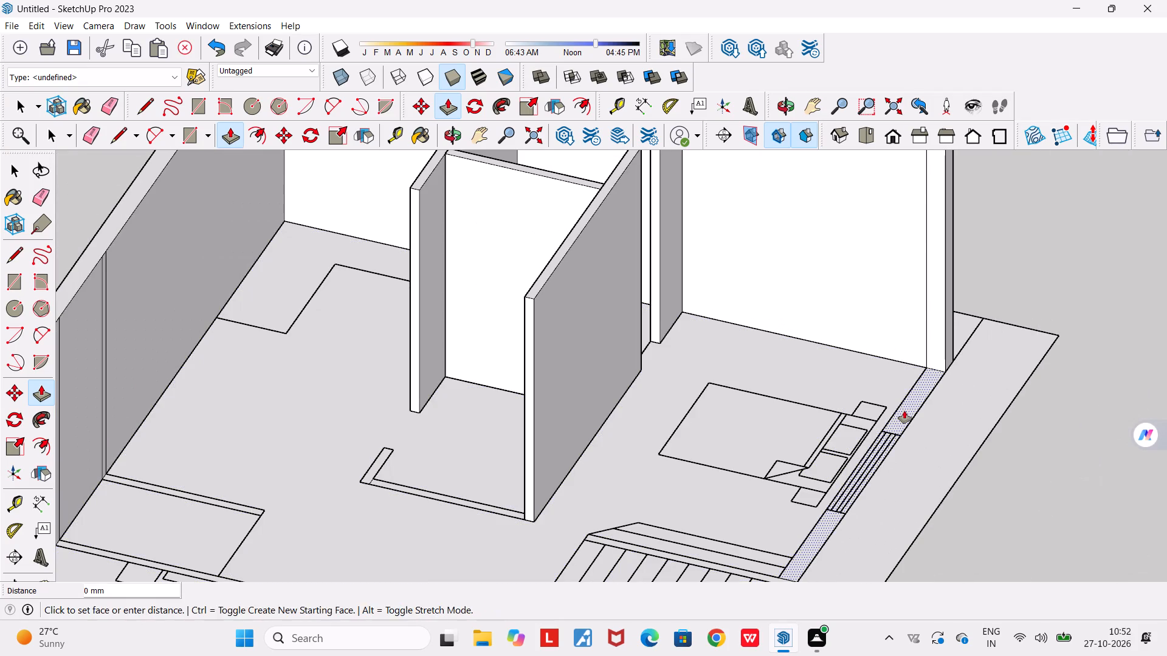
# Raise the L-shaped partition in front of the small rear rooms by the same 10' with Push/Pull.
pyautogui.scroll(-5, 904, 411)
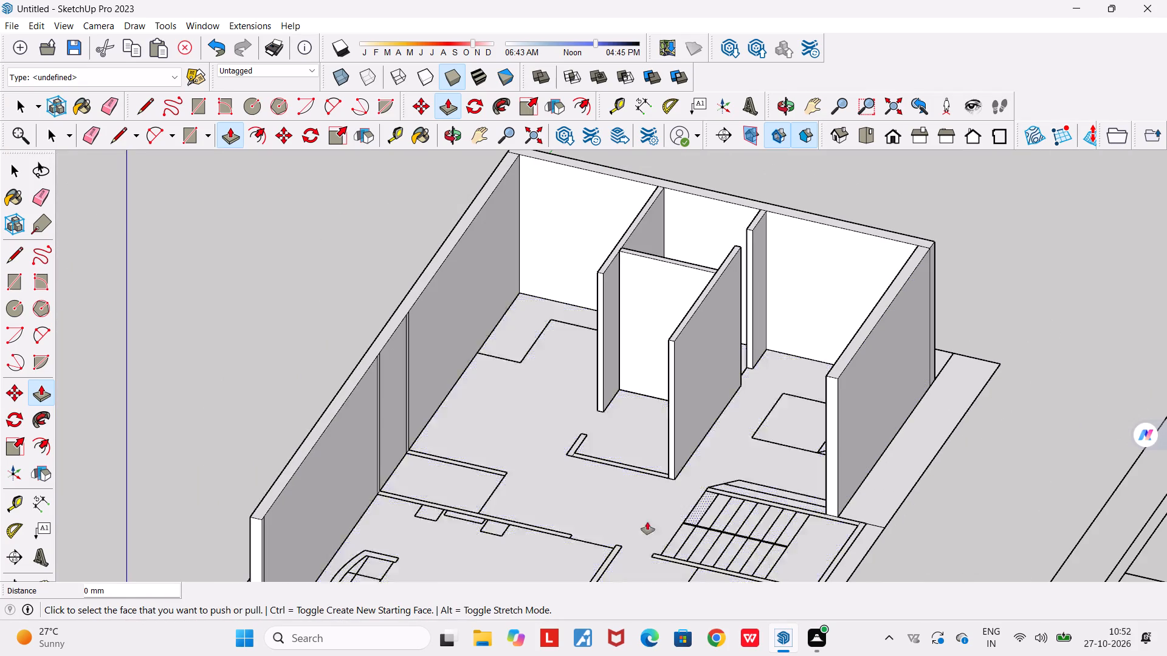
pyautogui.scroll(5, 467, 507)
pyautogui.scroll(1, 470, 453)
pyautogui.scroll(3, 669, 401)
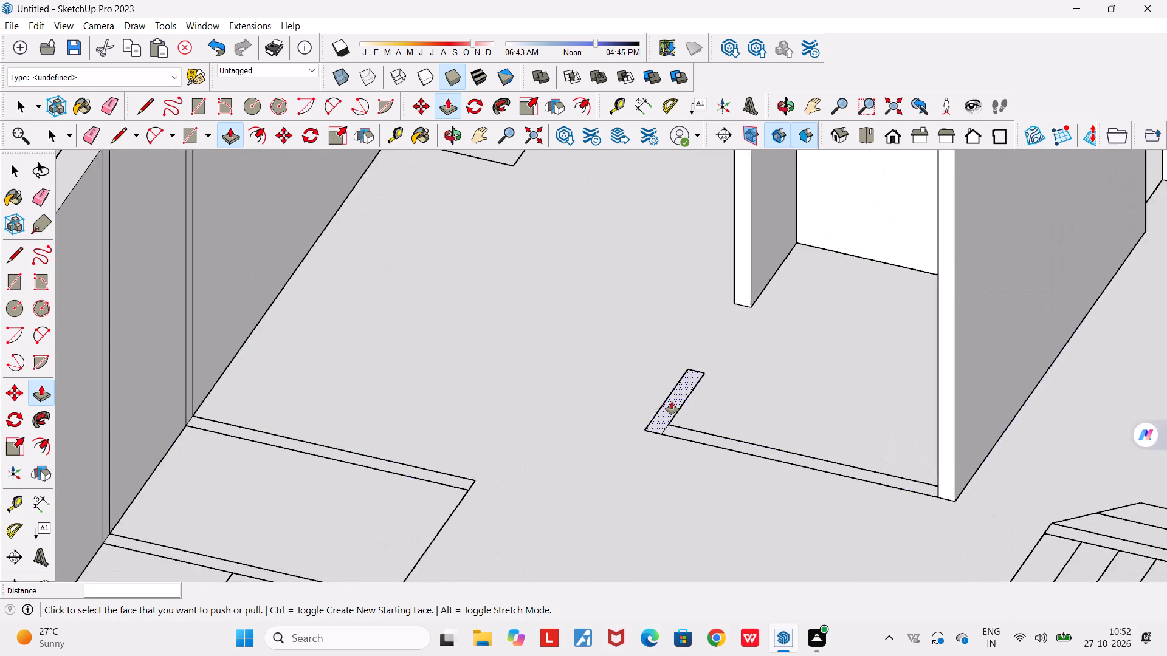
pyautogui.scroll(6, 672, 401)
pyautogui.doubleClick(672, 401)
pyautogui.doubleClick(705, 457)
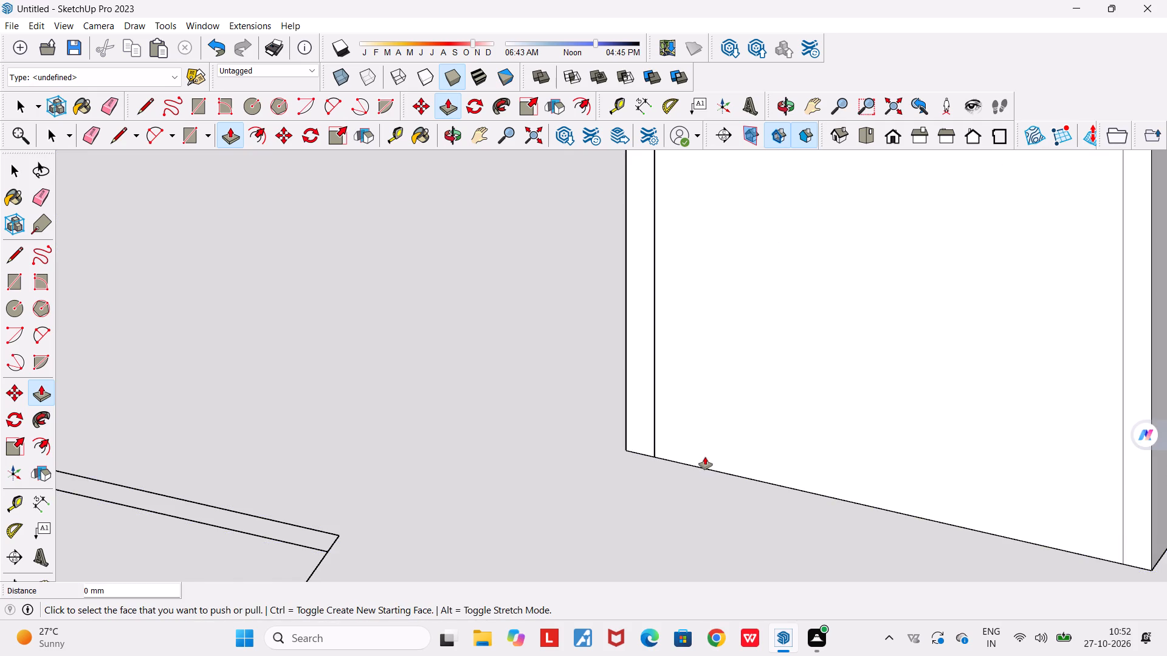
pyautogui.scroll(-12, 705, 457)
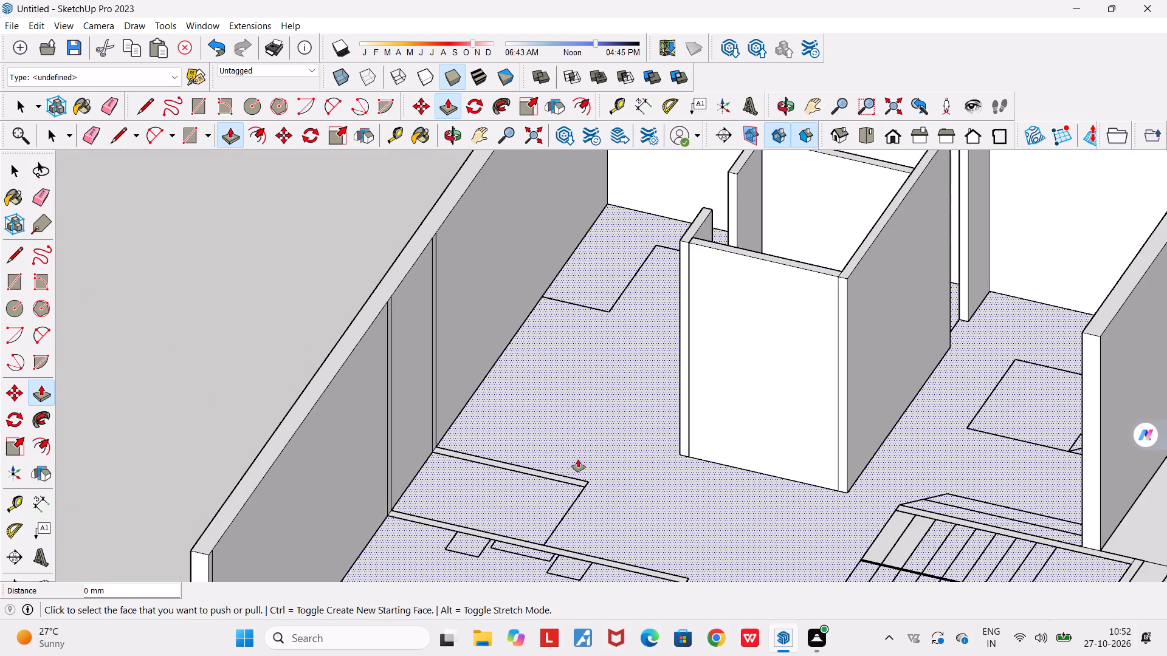
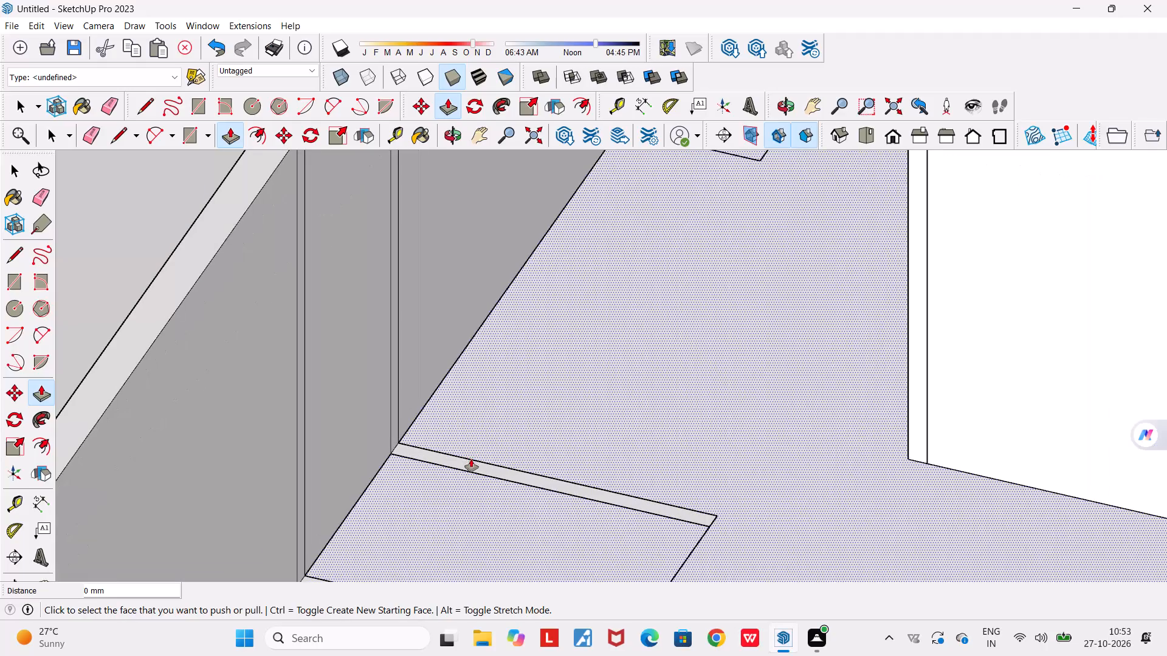
# Use Push/Pull to raise the short partition strip and the living room's rear wall strip by the previously used wall height.
pyautogui.doubleClick(472, 461)
pyautogui.scroll(-10, 472, 461)
pyautogui.scroll(6, 449, 514)
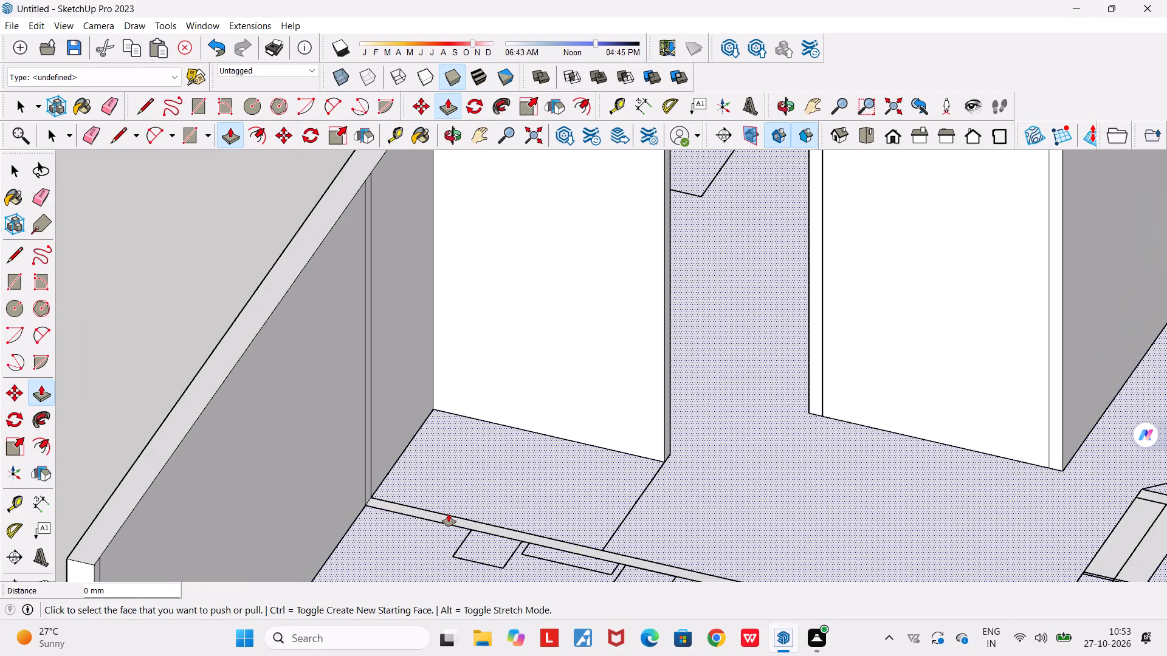
pyautogui.doubleClick(417, 509)
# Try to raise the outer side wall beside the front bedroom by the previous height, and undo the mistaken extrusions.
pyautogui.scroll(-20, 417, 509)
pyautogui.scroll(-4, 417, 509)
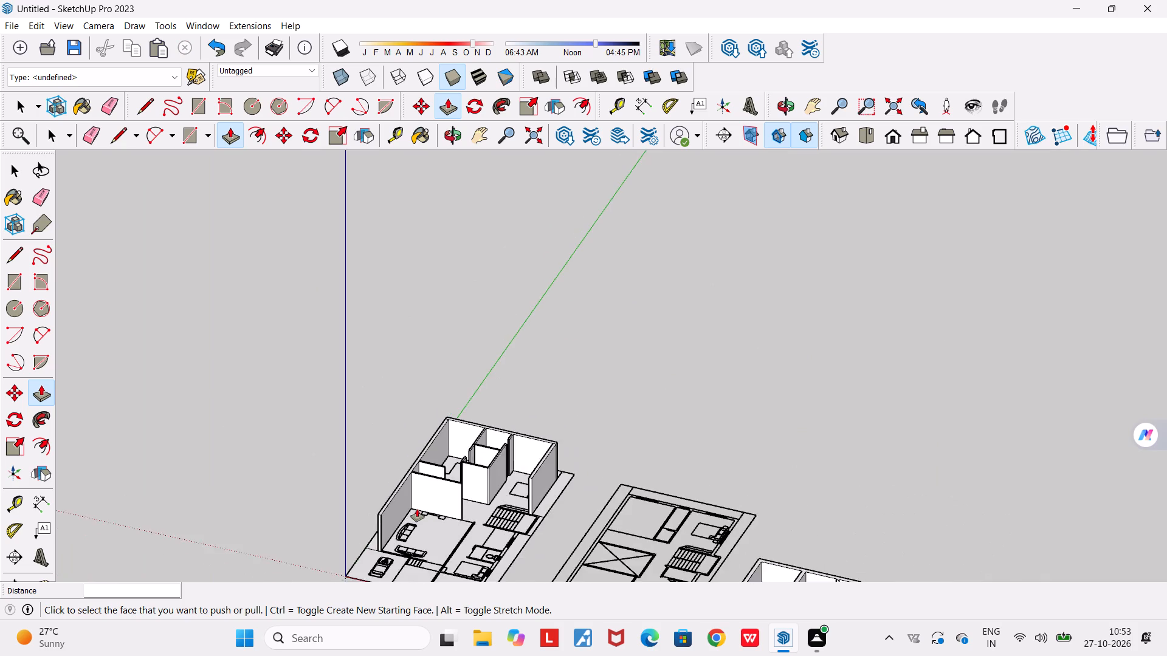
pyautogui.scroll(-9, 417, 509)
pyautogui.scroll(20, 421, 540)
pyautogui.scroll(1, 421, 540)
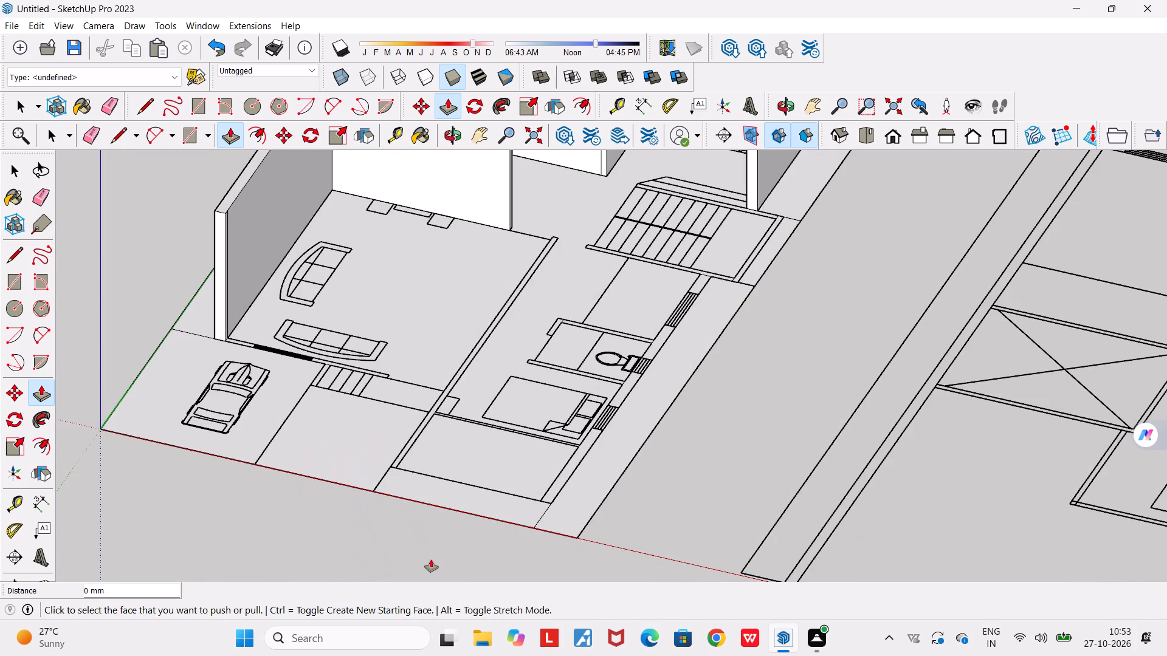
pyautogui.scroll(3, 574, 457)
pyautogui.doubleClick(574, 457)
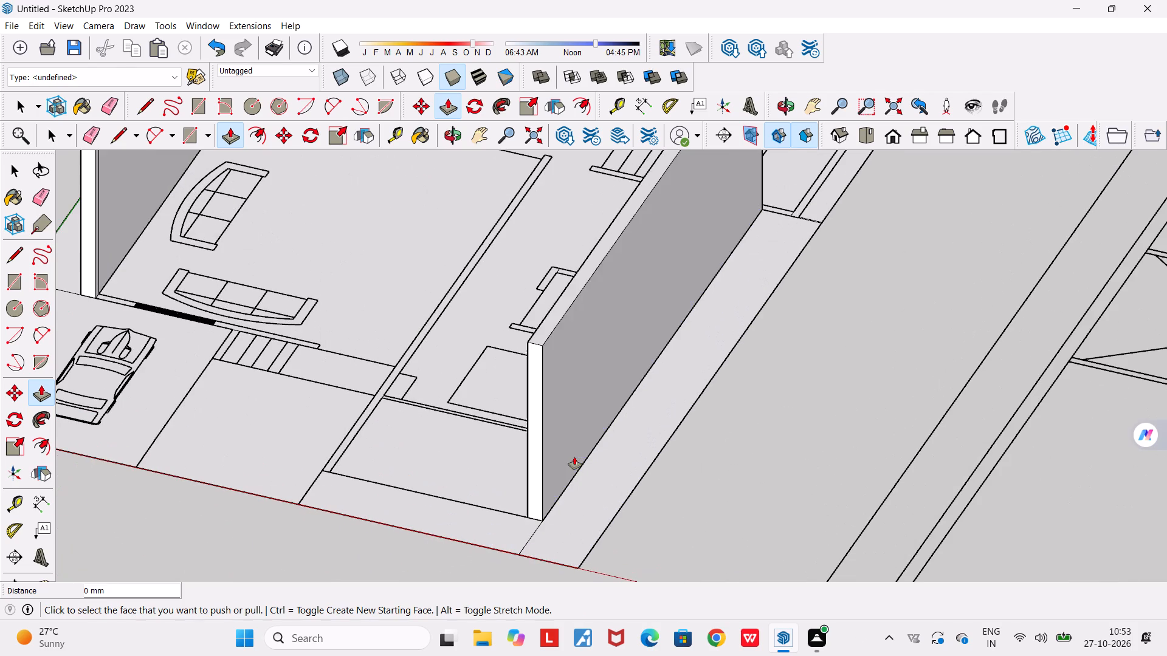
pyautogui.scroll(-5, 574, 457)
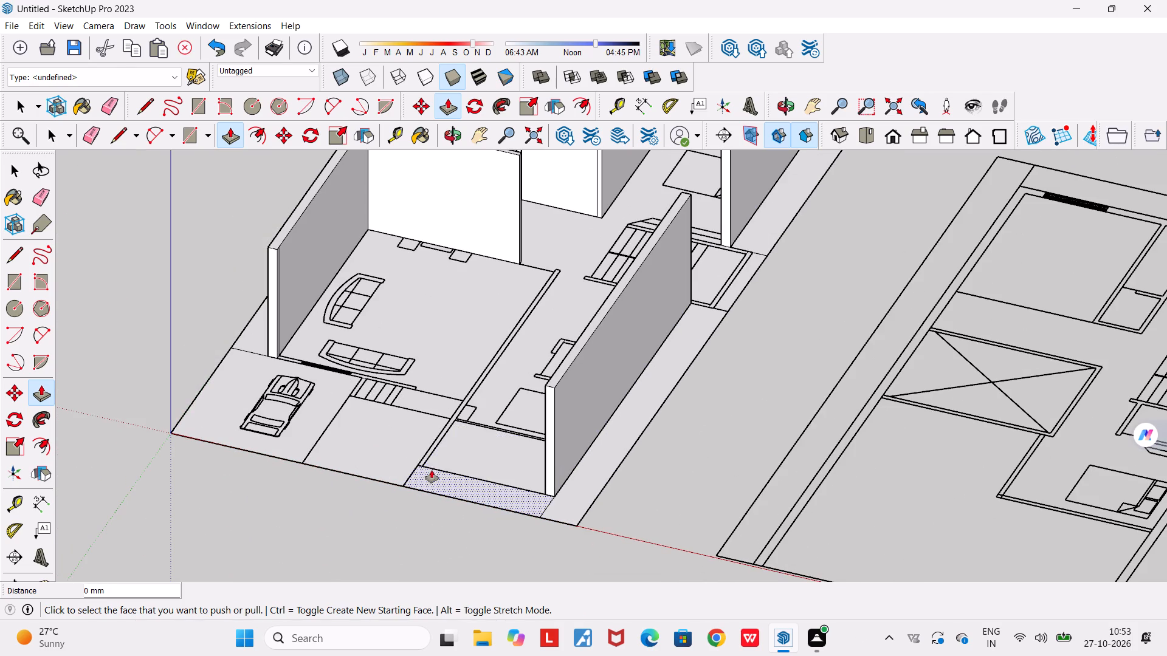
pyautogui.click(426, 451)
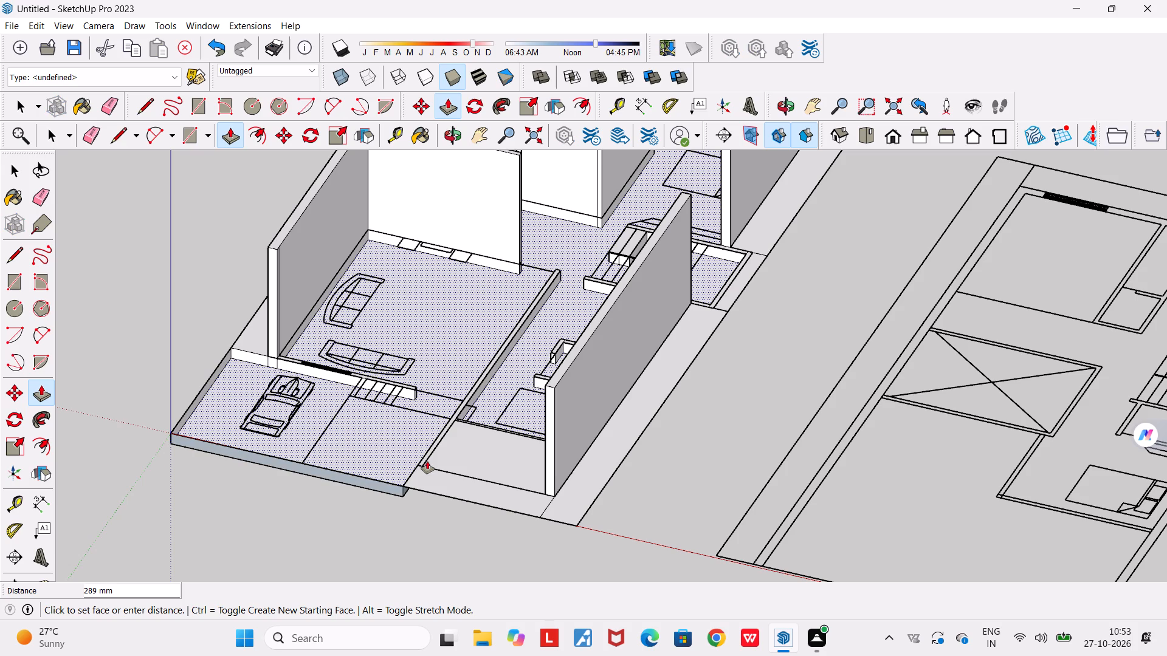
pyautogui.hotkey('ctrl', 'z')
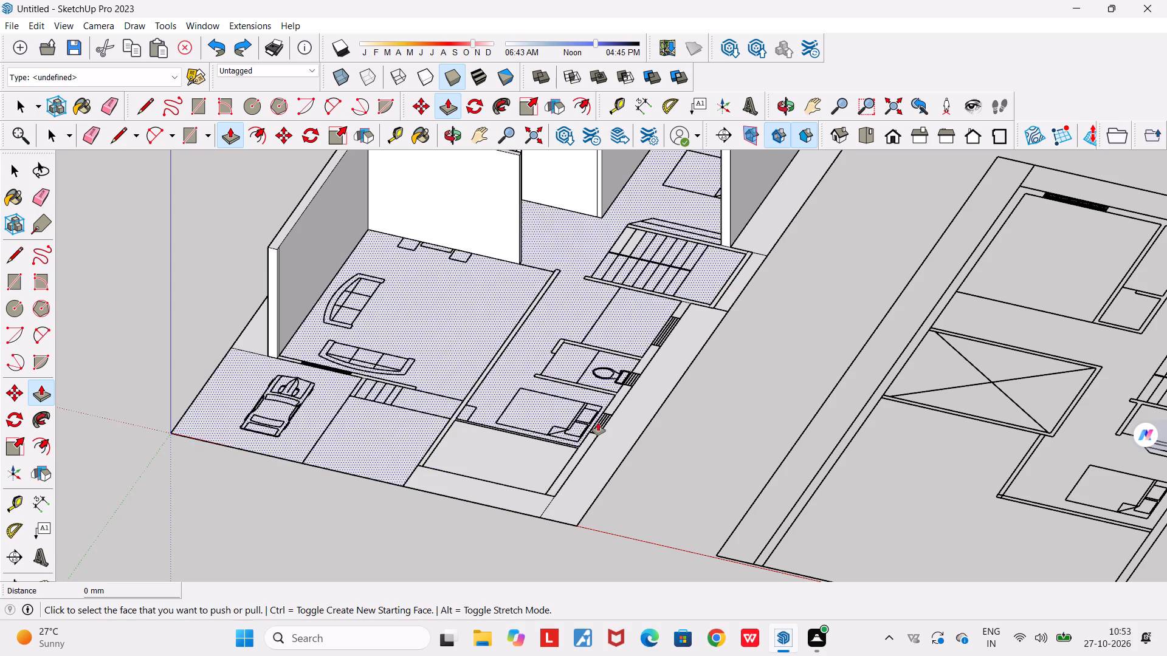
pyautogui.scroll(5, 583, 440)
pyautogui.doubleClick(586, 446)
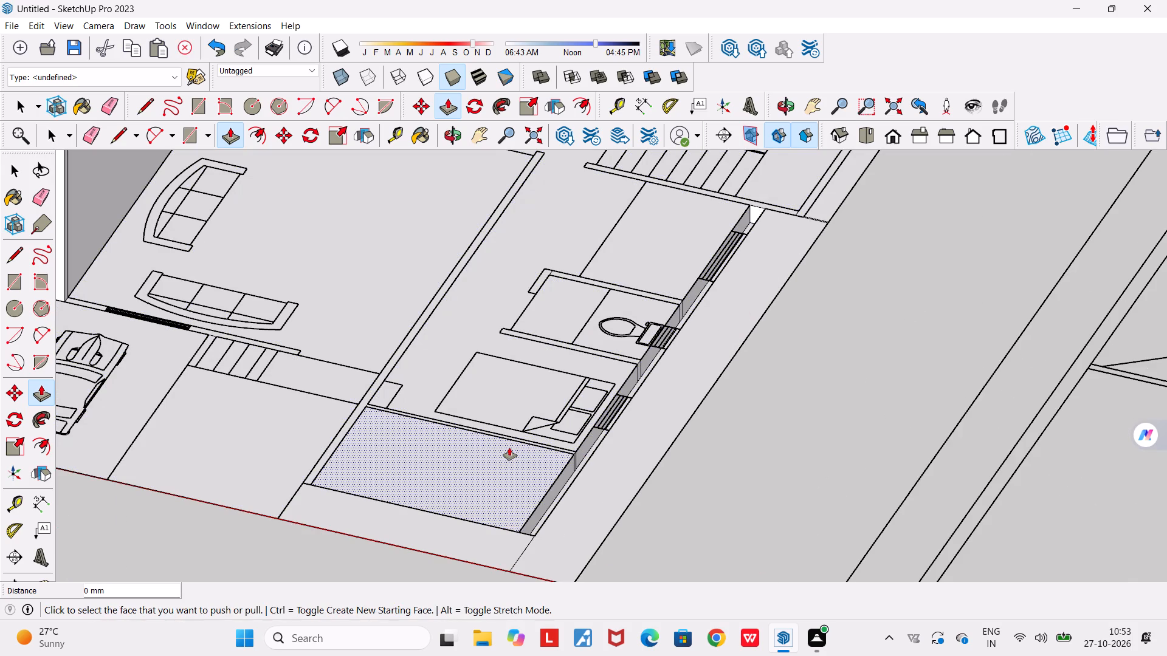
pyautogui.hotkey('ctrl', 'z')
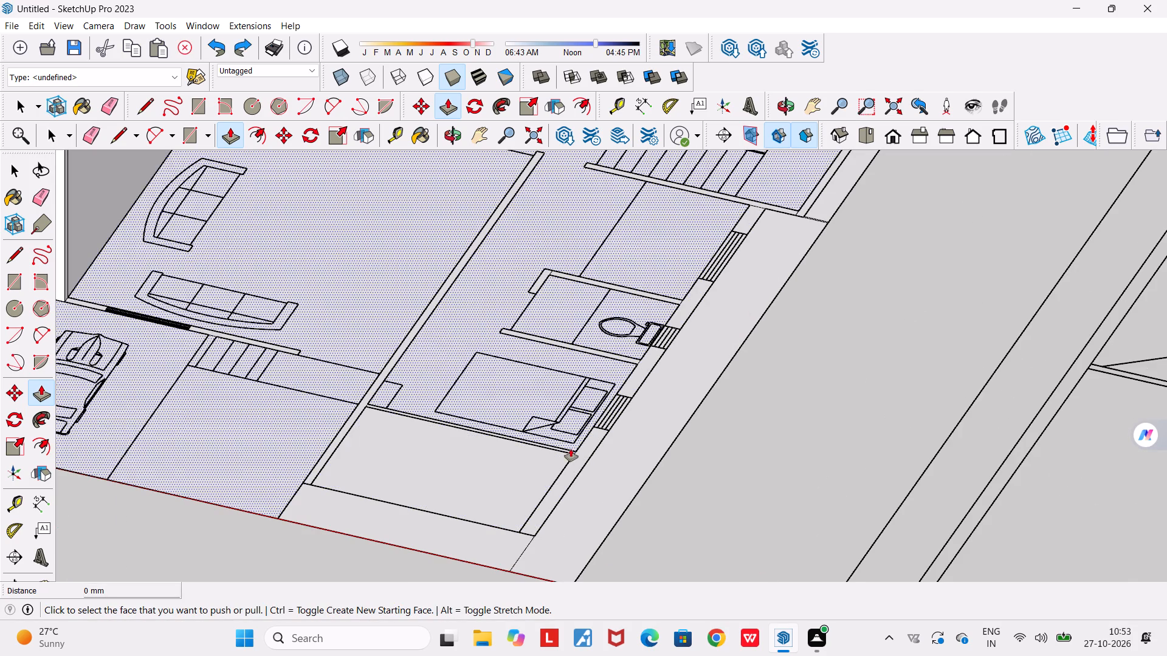
# Extrude the outer side wall strip beside the front bedroom and toilet to a height of 10'.
pyautogui.click(575, 457)
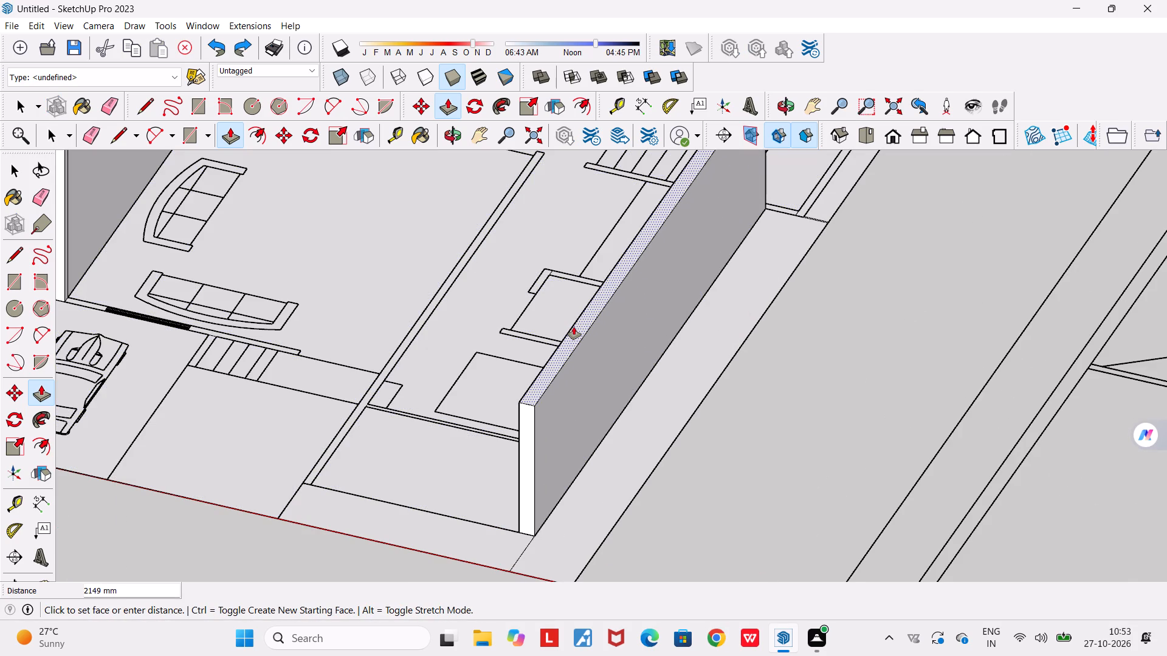
pyautogui.write("10'")
pyautogui.press('Return')
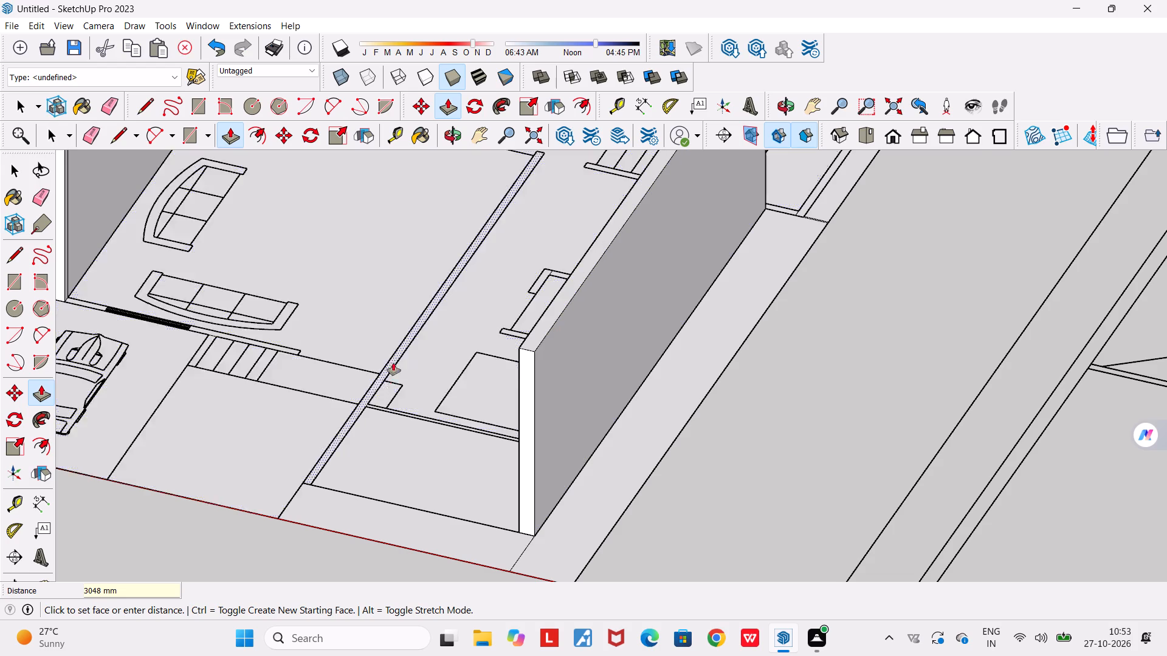
# Raise the long wall between the living room and front bedroom, plus the bedroom's front wall, by the same 10'.
pyautogui.scroll(12, 388, 385)
pyautogui.doubleClick(366, 383)
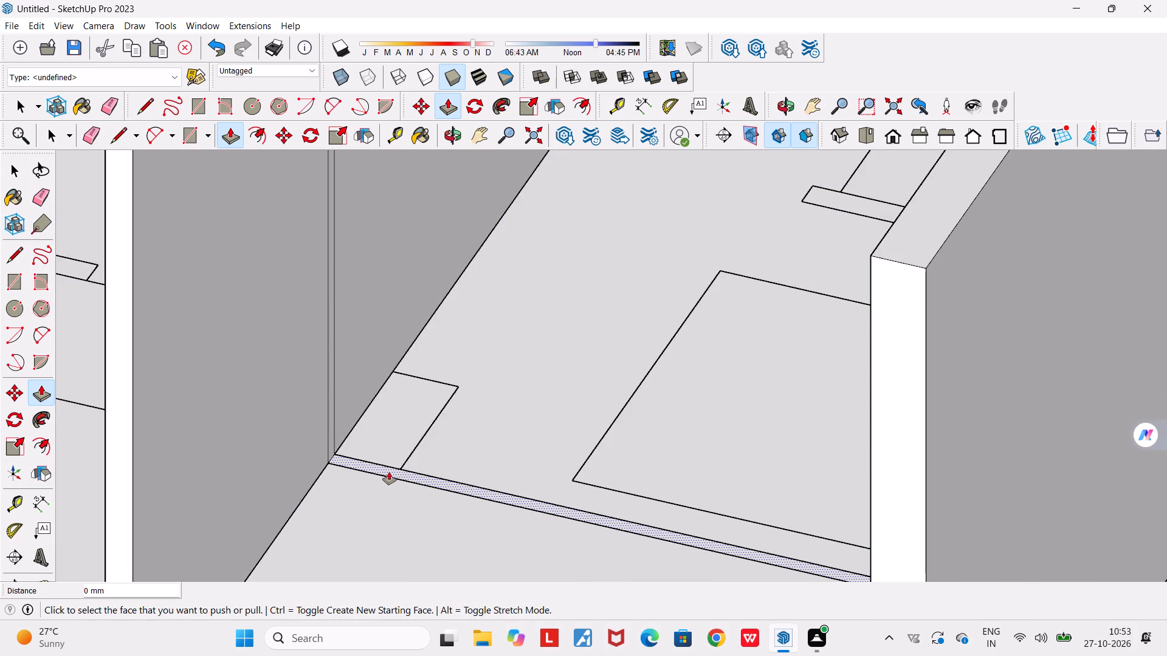
pyautogui.doubleClick(389, 472)
# Raise the living room's front wall strip beside the entrance steps by the same 10'.
pyautogui.scroll(-18, 389, 472)
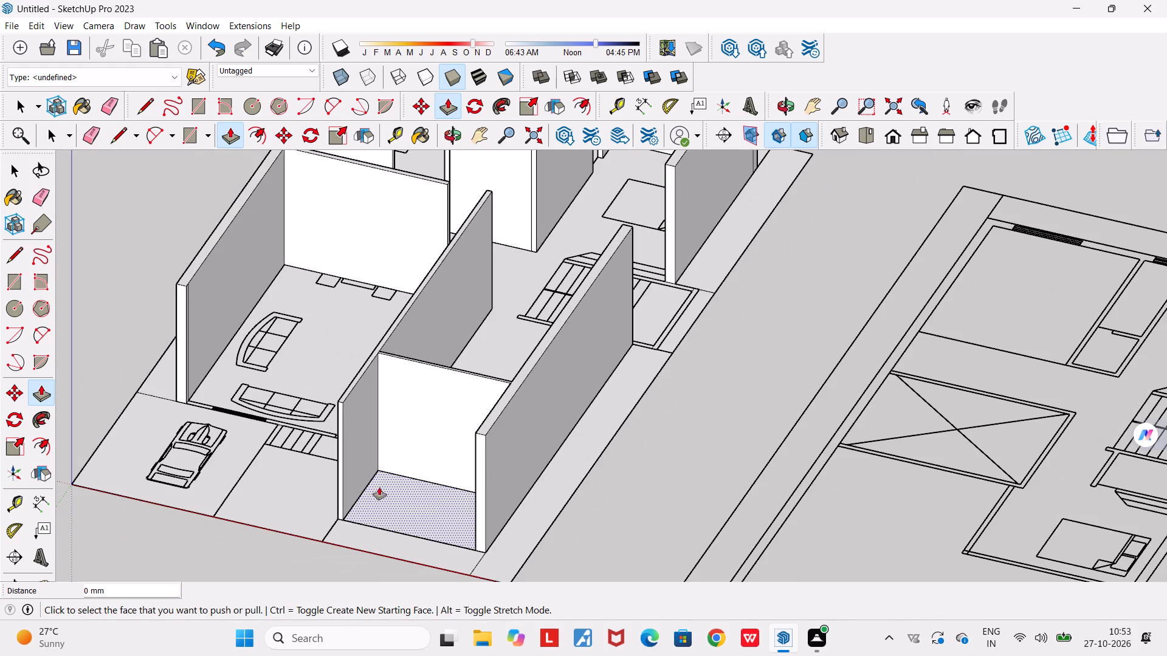
pyautogui.moveTo(235, 527); pyautogui.dragTo(474, 525, button='middle')
pyautogui.scroll(12, 488, 542)
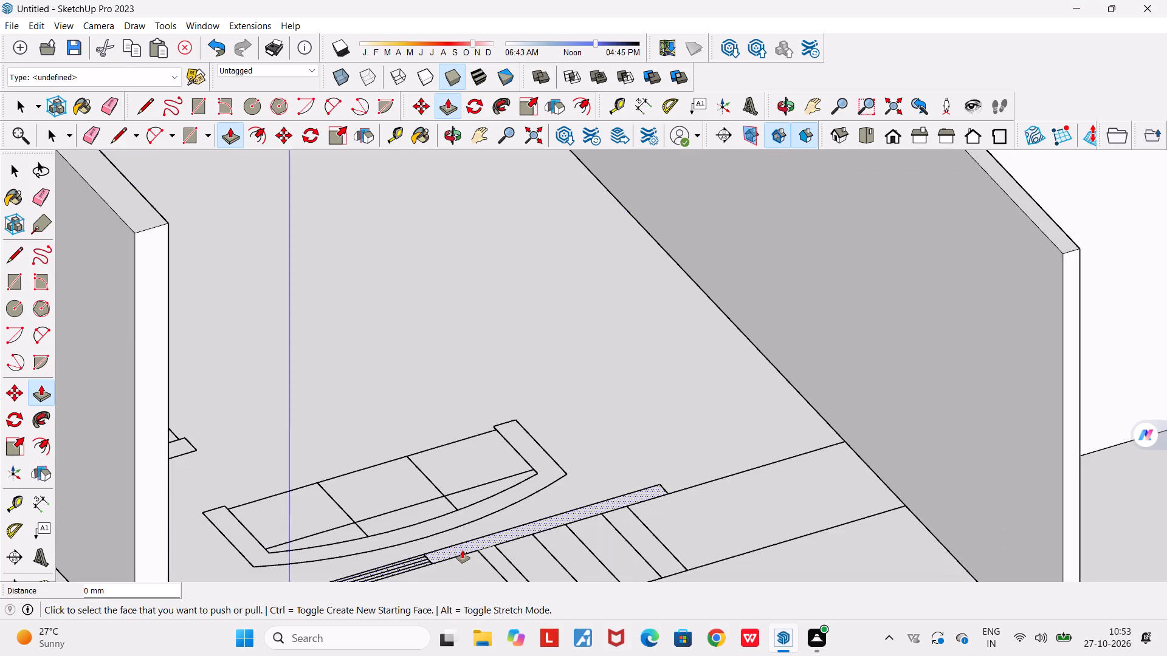
pyautogui.doubleClick(458, 547)
# Raise the toilet's two side walls and the short wall stub at its entrance by the same 10'.
pyautogui.scroll(-9, 458, 547)
pyautogui.moveTo(498, 510); pyautogui.dragTo(497, 510, button='middle')
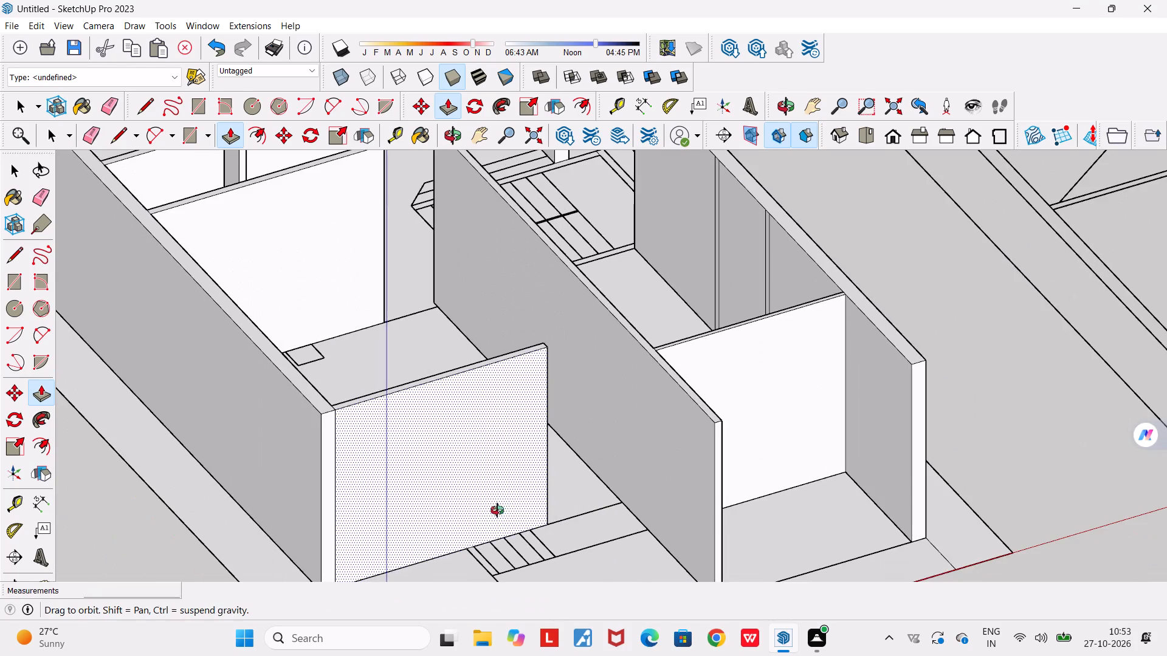
pyautogui.moveTo(497, 510); pyautogui.dragTo(216, 623, button='middle')
pyautogui.scroll(-5, 287, 451)
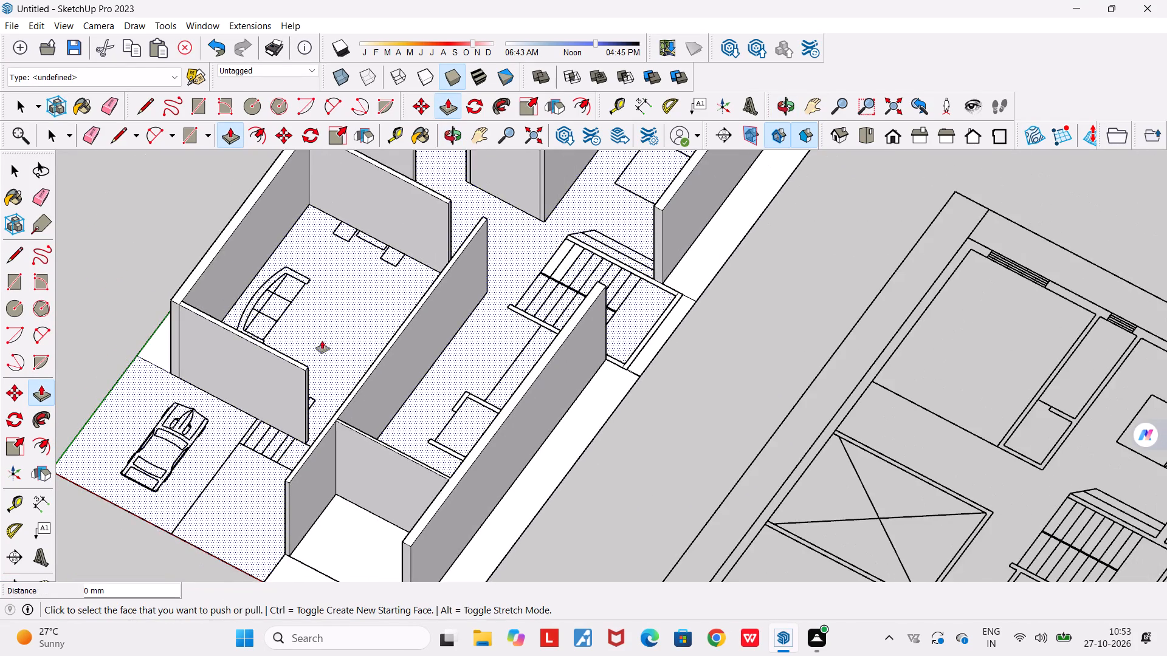
pyautogui.moveTo(319, 341); pyautogui.dragTo(0, 376, button='middle')
pyautogui.scroll(-5, 0, 376)
pyautogui.scroll(-12, 413, 276)
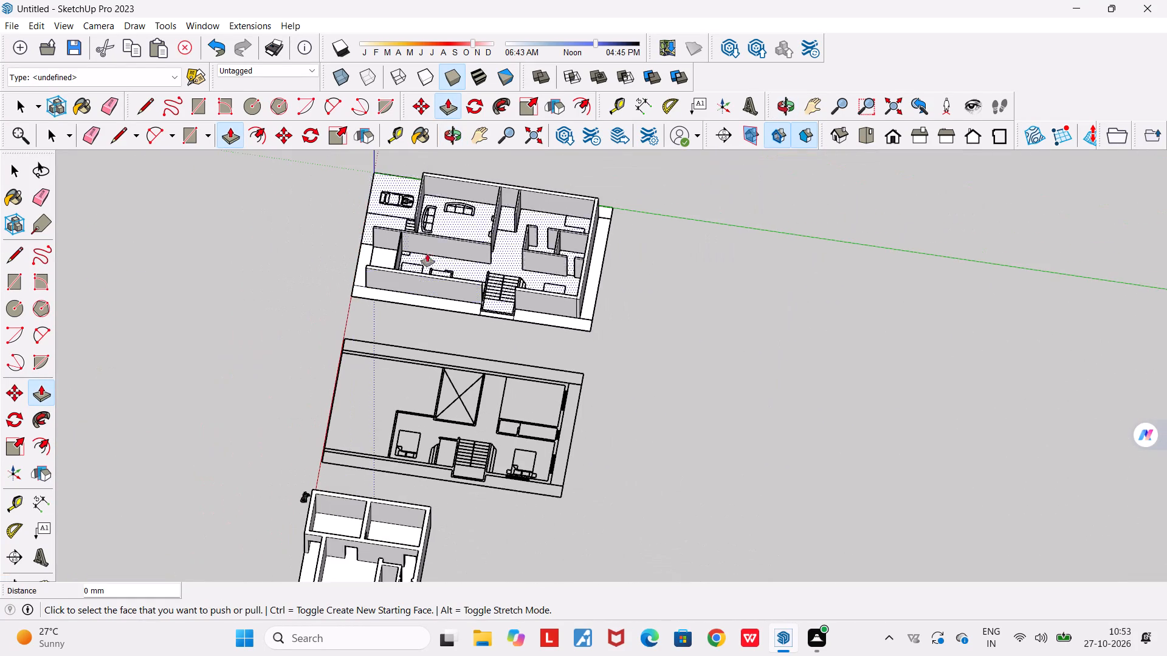
pyautogui.moveTo(429, 236); pyautogui.dragTo(408, 333, button='middle')
pyautogui.scroll(13, 442, 201)
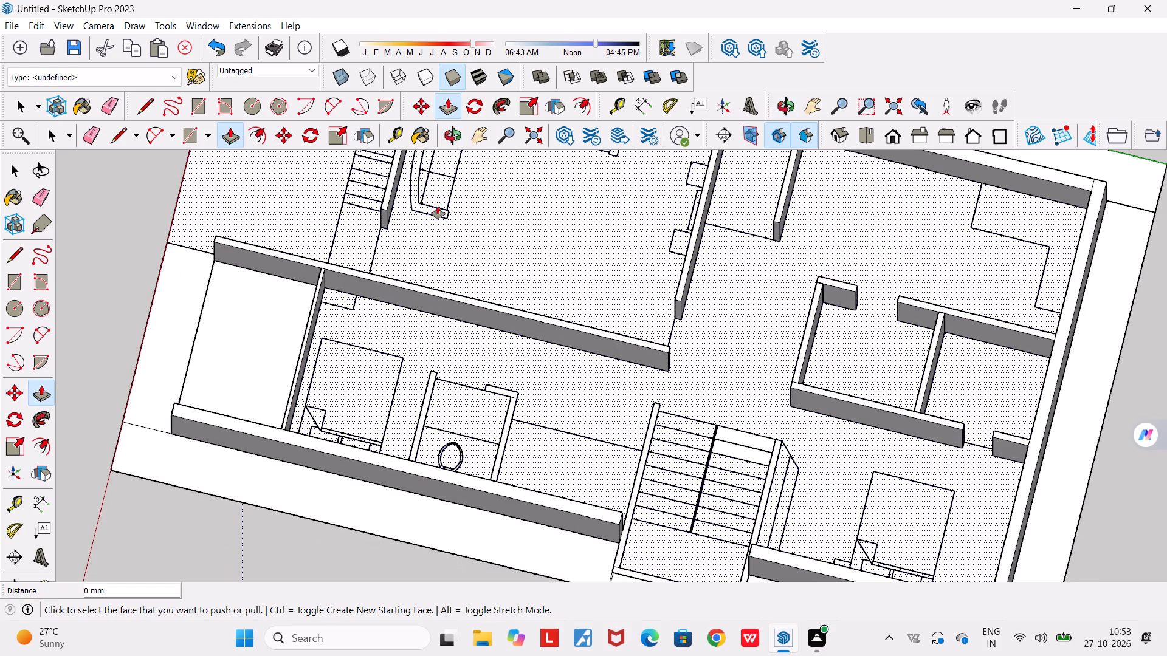
pyautogui.scroll(5, 426, 218)
pyautogui.scroll(-5, 426, 218)
pyautogui.scroll(6, 486, 467)
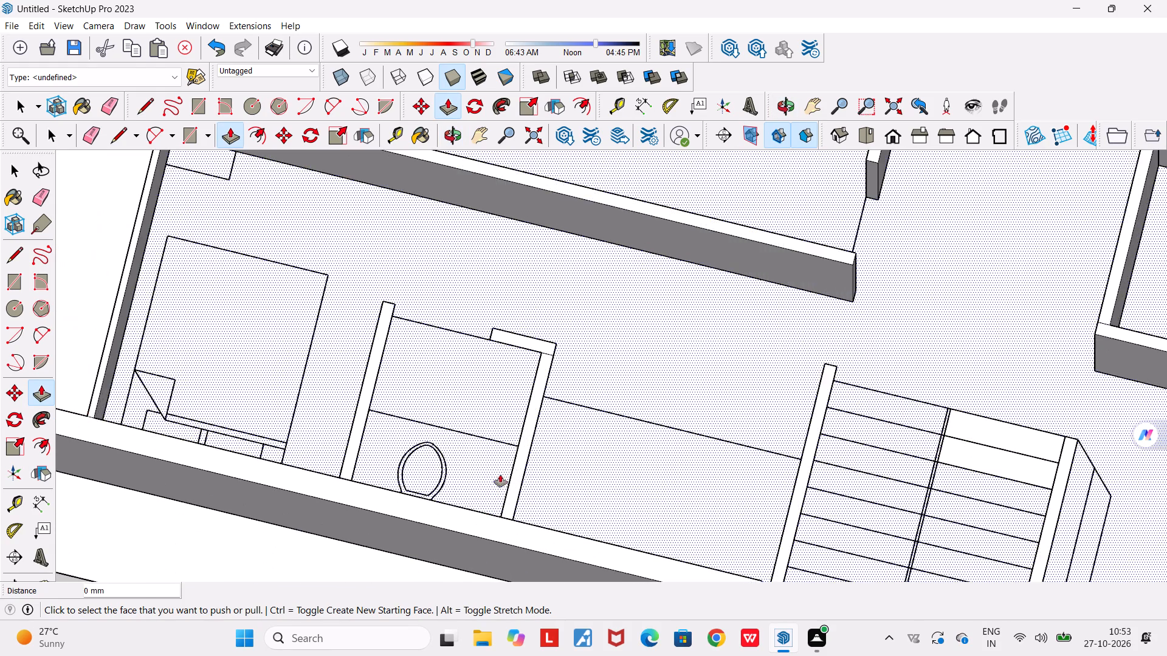
pyautogui.scroll(4, 506, 475)
pyautogui.doubleClick(523, 463)
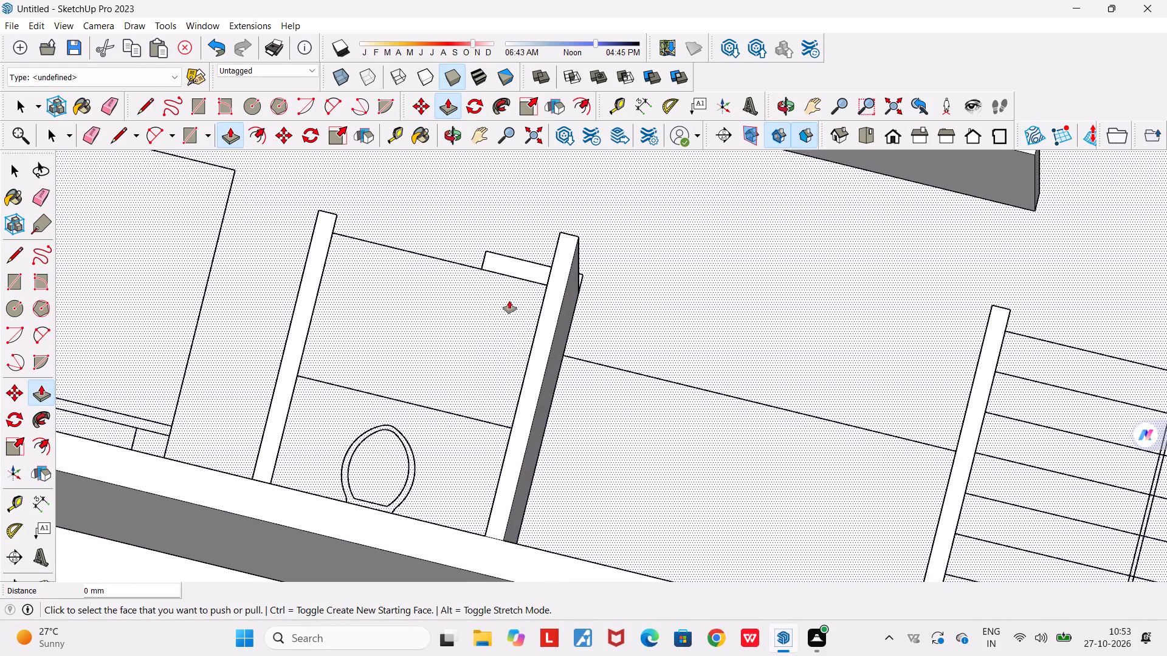
pyautogui.doubleClick(515, 264)
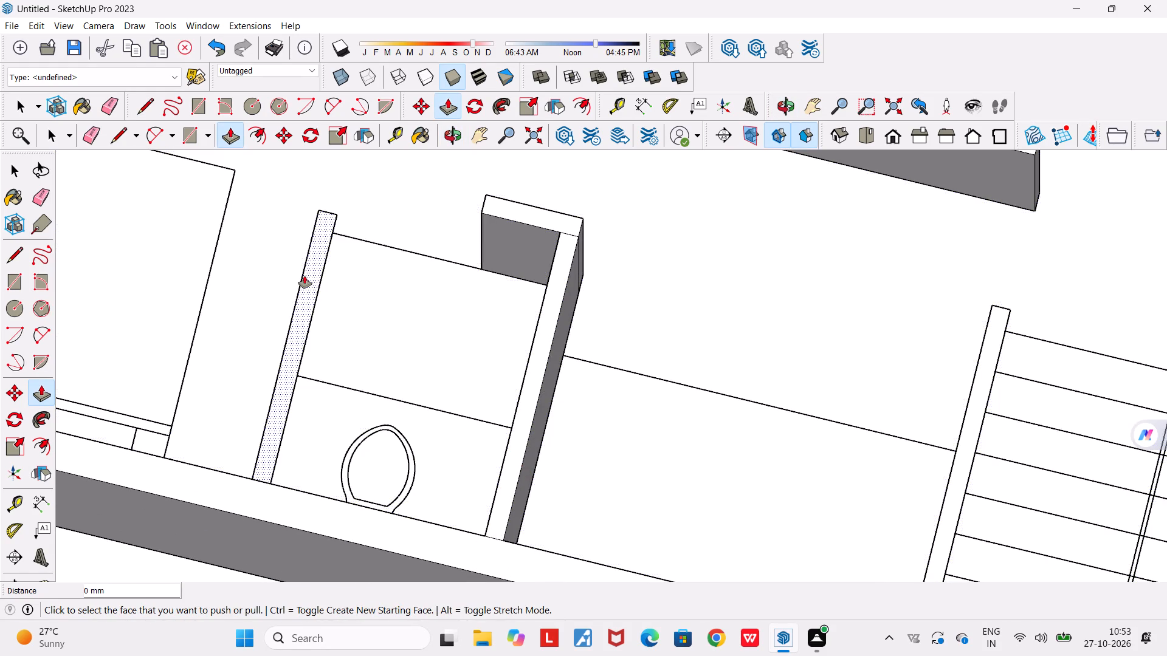
pyautogui.doubleClick(305, 276)
# Raise the staircase's outer end wall and both of its side walls by the same 10'.
pyautogui.scroll(-11, 301, 277)
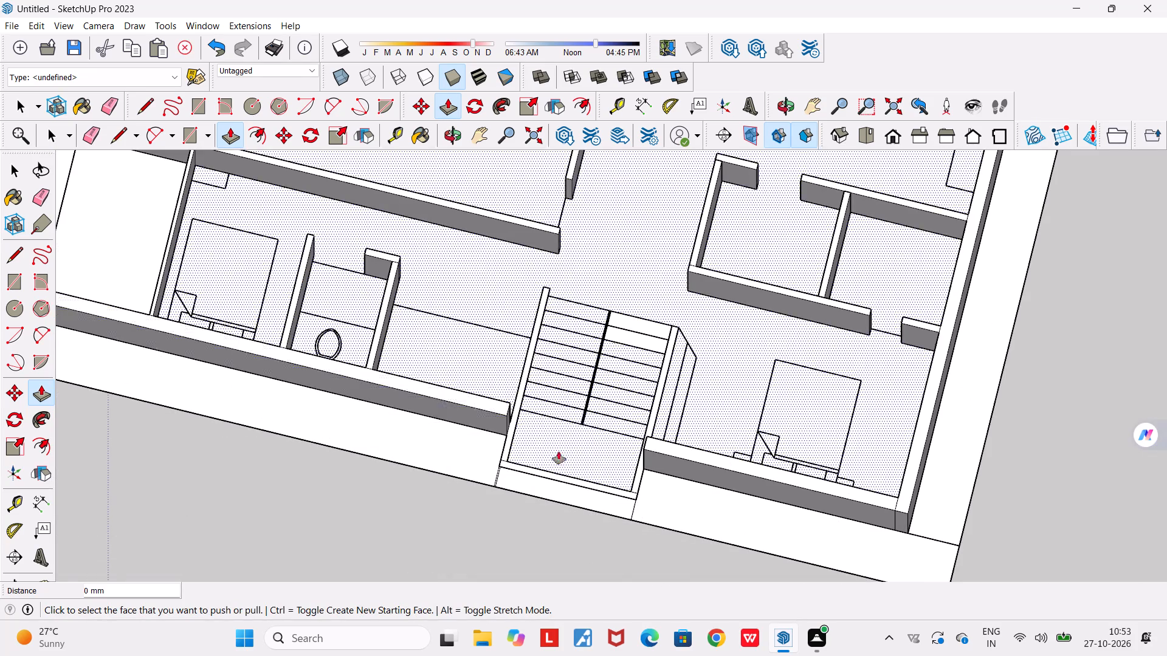
pyautogui.moveTo(553, 404); pyautogui.dragTo(609, 128, button='middle')
pyautogui.scroll(-5, 609, 128)
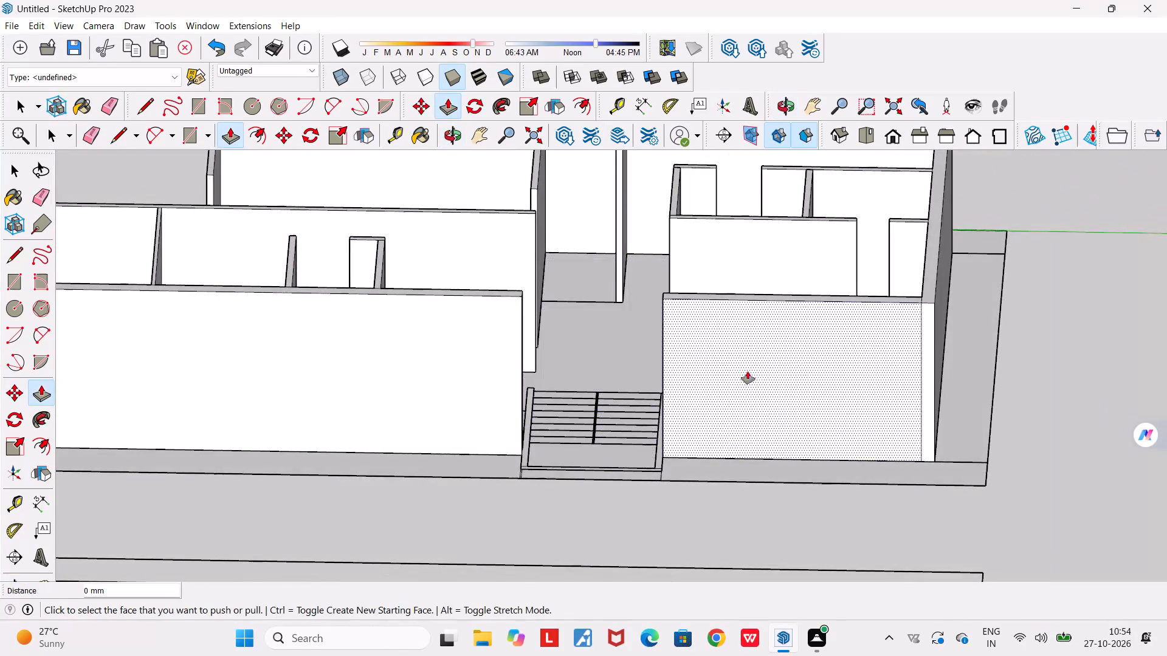
pyautogui.moveTo(768, 378); pyautogui.dragTo(302, 423, button='middle')
pyautogui.scroll(-5, 302, 423)
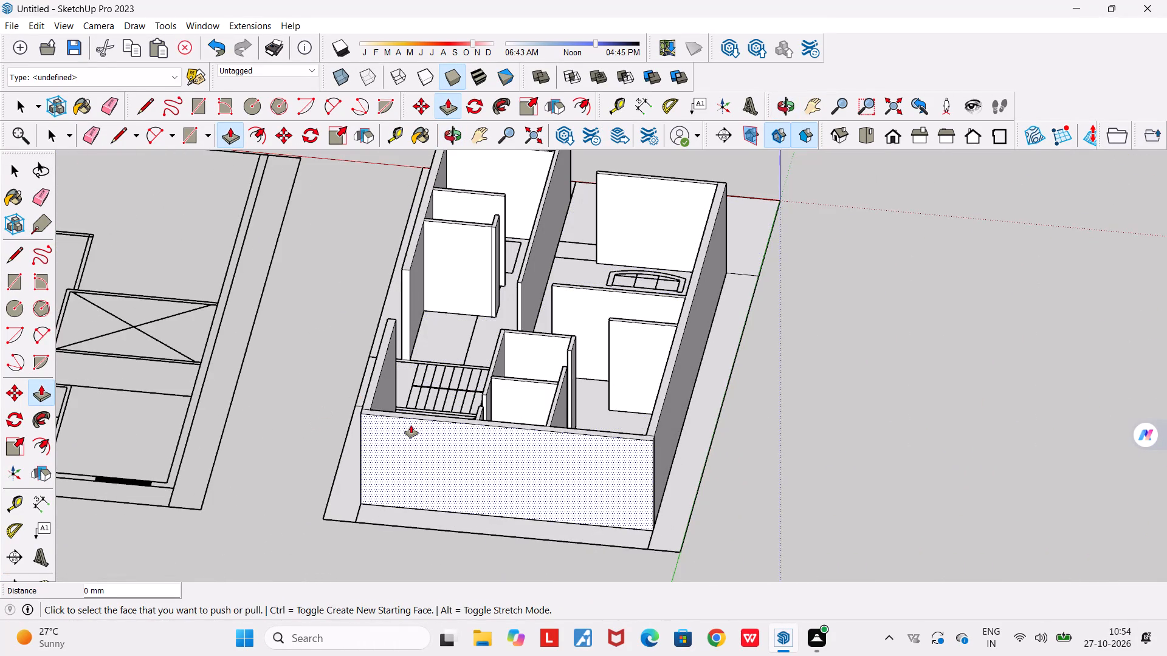
pyautogui.moveTo(361, 429); pyautogui.dragTo(1009, 438, button='middle')
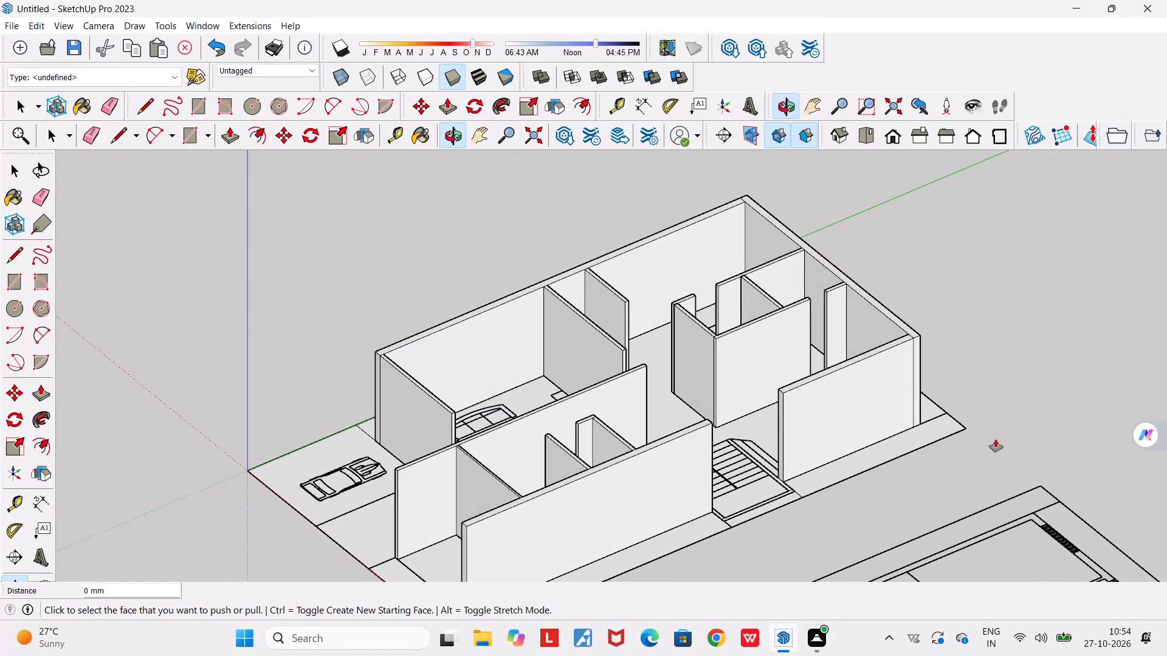
pyautogui.scroll(2, 772, 508)
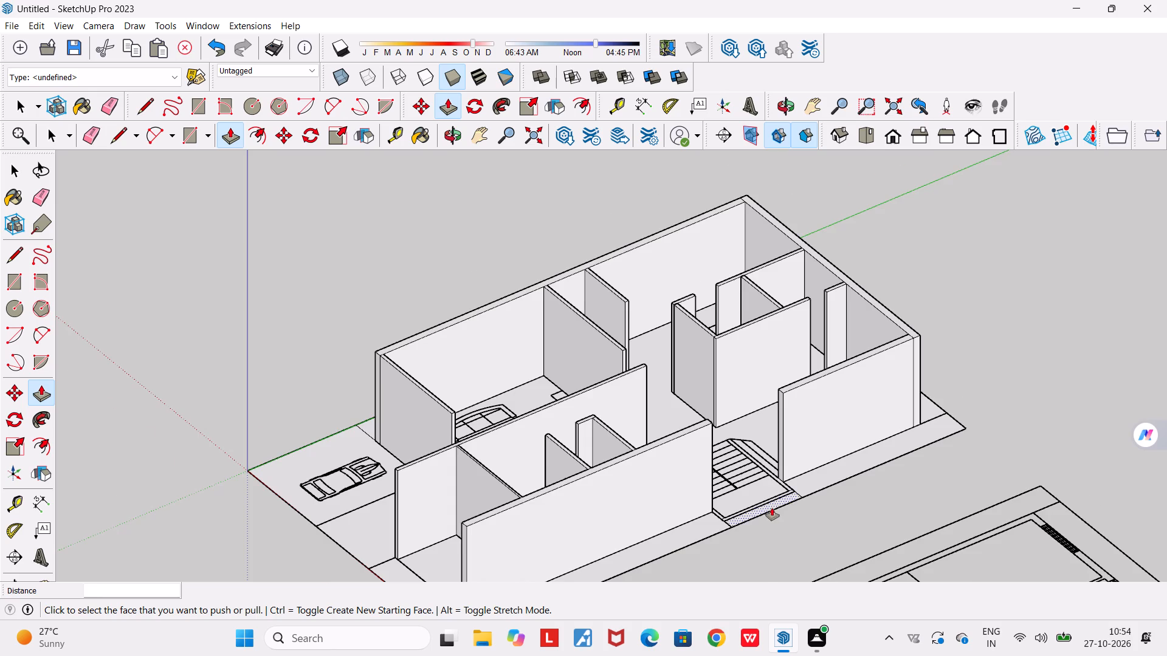
pyautogui.scroll(13, 772, 508)
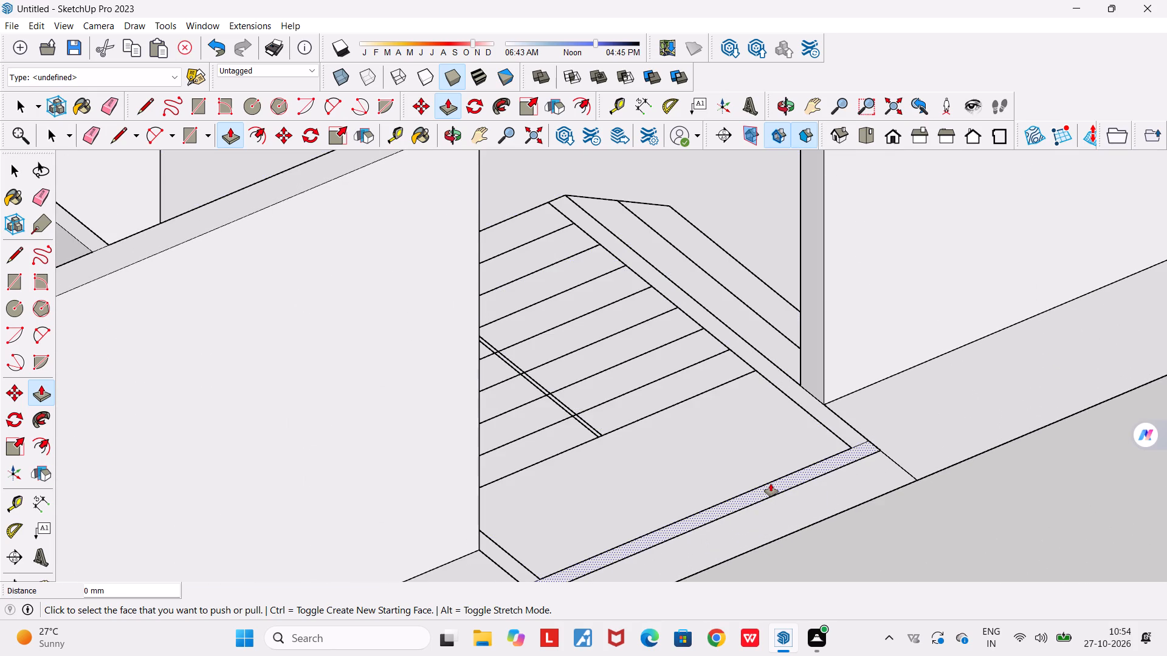
pyautogui.doubleClick(771, 483)
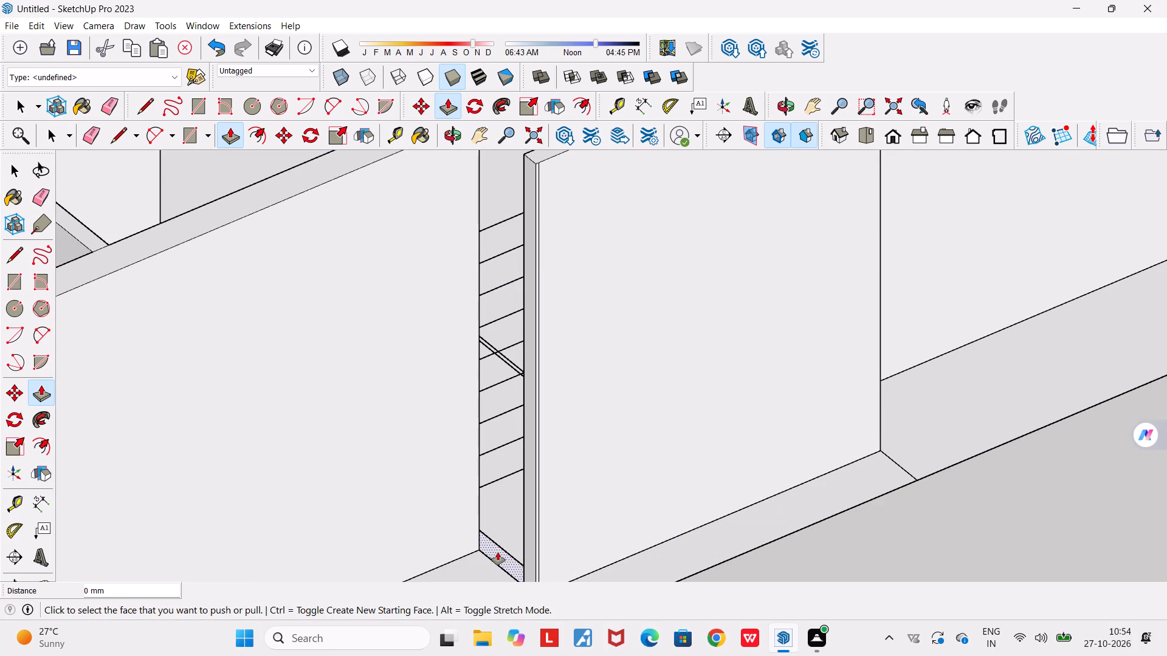
pyautogui.doubleClick(498, 552)
pyautogui.scroll(-4, 511, 519)
pyautogui.moveTo(664, 470); pyautogui.dragTo(244, 527, button='middle')
pyautogui.scroll(5, 571, 515)
pyautogui.doubleClick(571, 509)
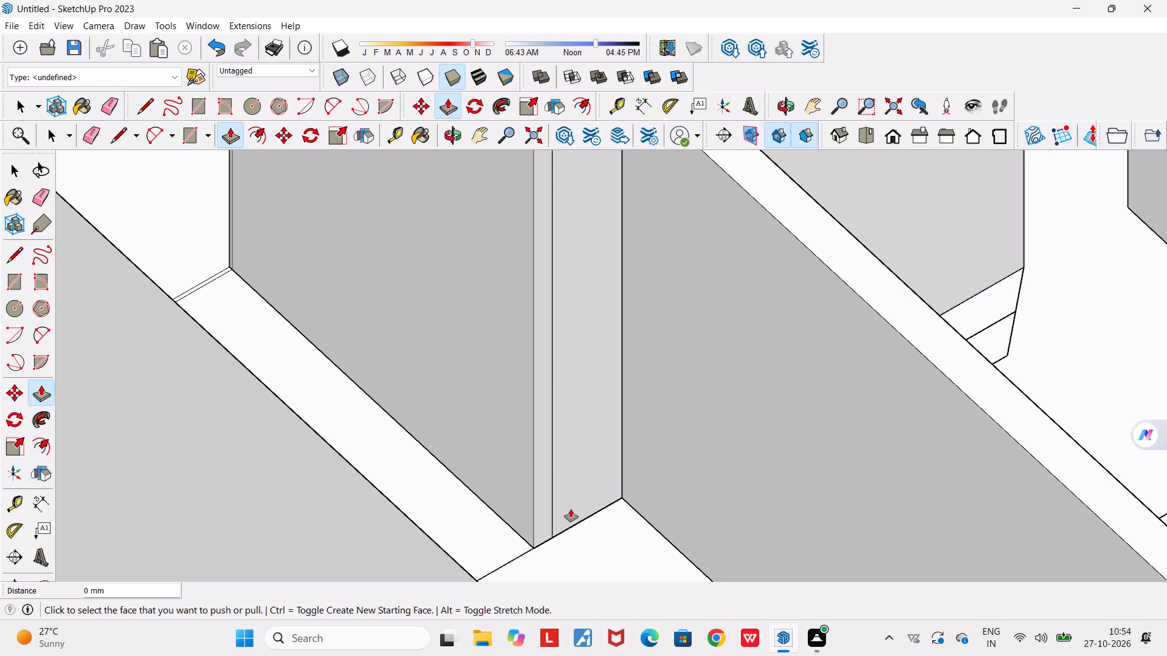
# Examine the ground floor from several angles to check that all wall strips around the rooms and staircase are raised.
pyautogui.scroll(-12, 571, 509)
pyautogui.moveTo(667, 507); pyautogui.dragTo(464, 503, button='middle')
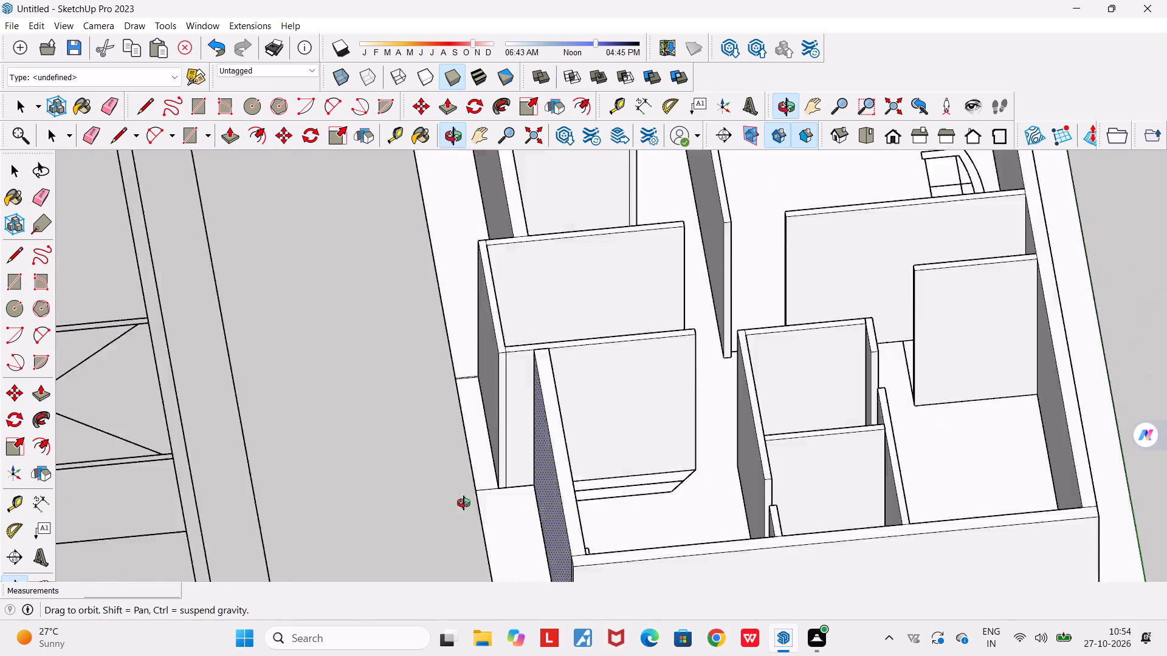
pyautogui.moveTo(464, 503); pyautogui.dragTo(383, 482, button='middle')
pyautogui.moveTo(446, 474); pyautogui.dragTo(490, 527, button='middle')
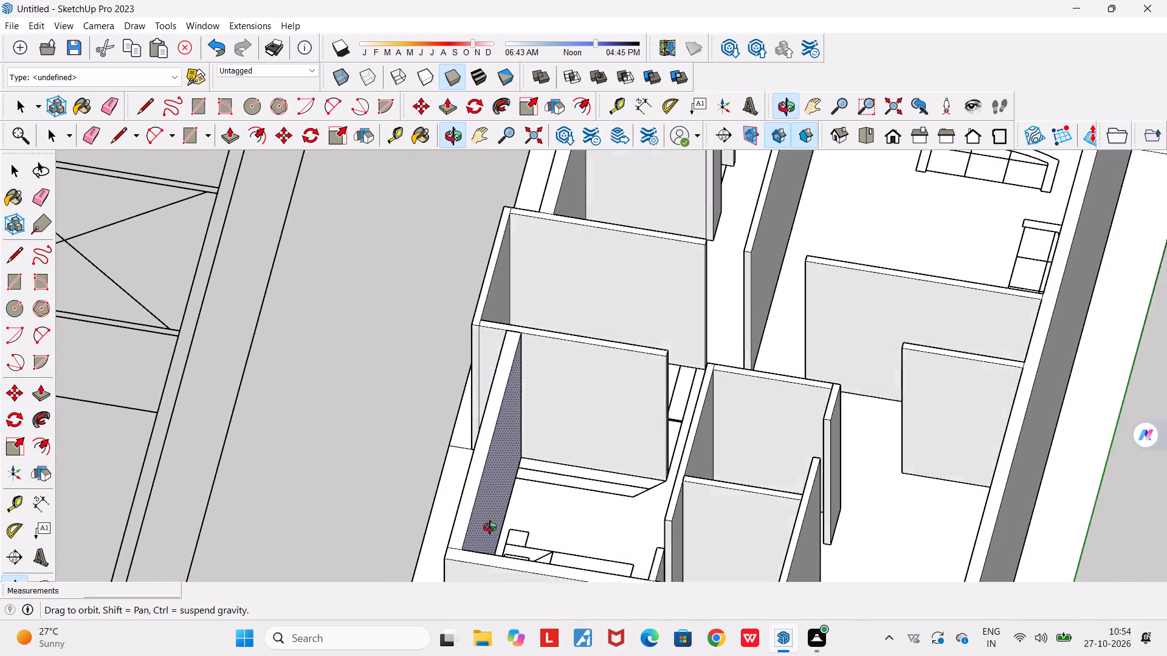
pyautogui.moveTo(490, 527); pyautogui.dragTo(351, 550, button='middle')
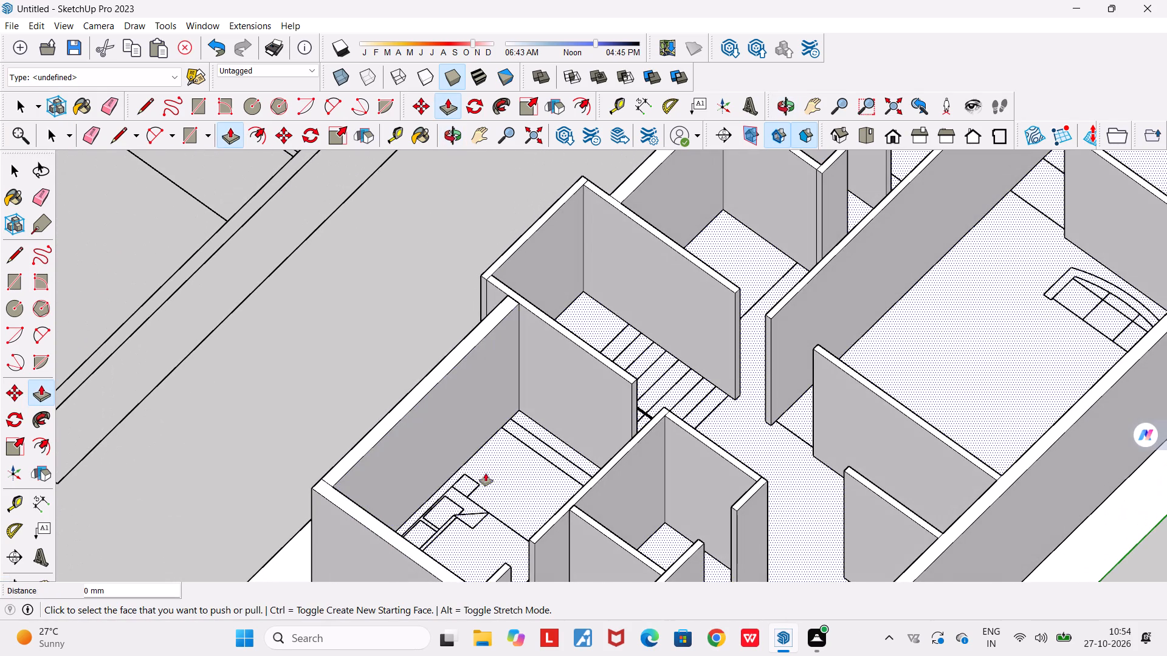
pyautogui.moveTo(516, 460); pyautogui.dragTo(353, 446, button='middle')
pyautogui.scroll(-4, 353, 446)
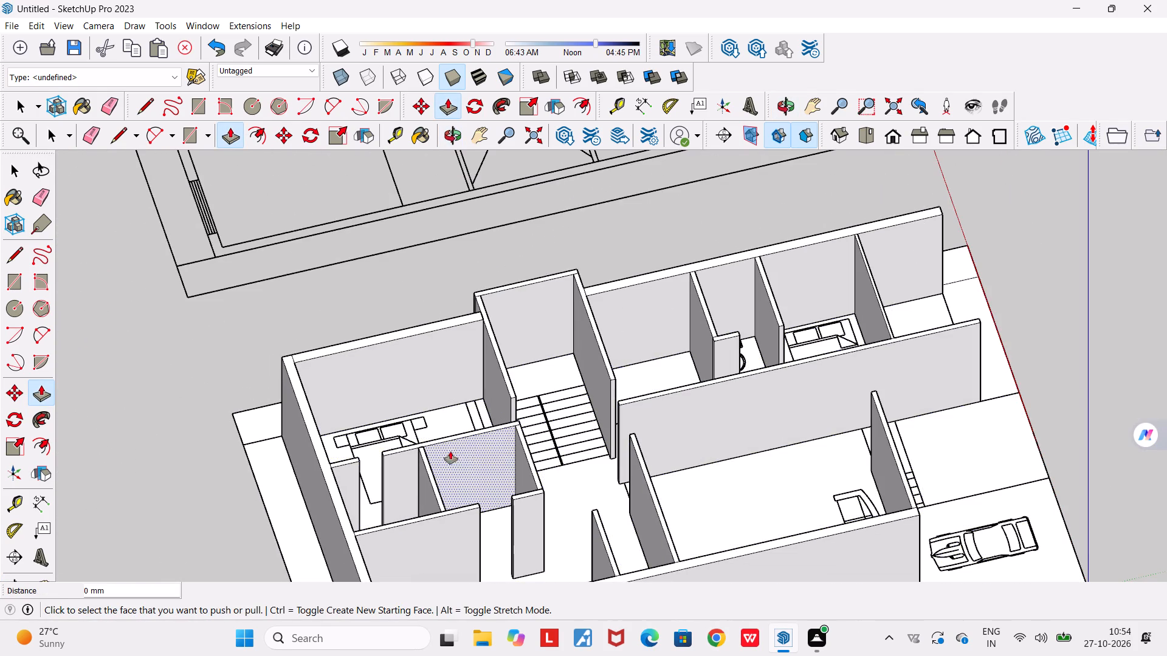
pyautogui.moveTo(534, 470); pyautogui.dragTo(389, 565, button='middle')
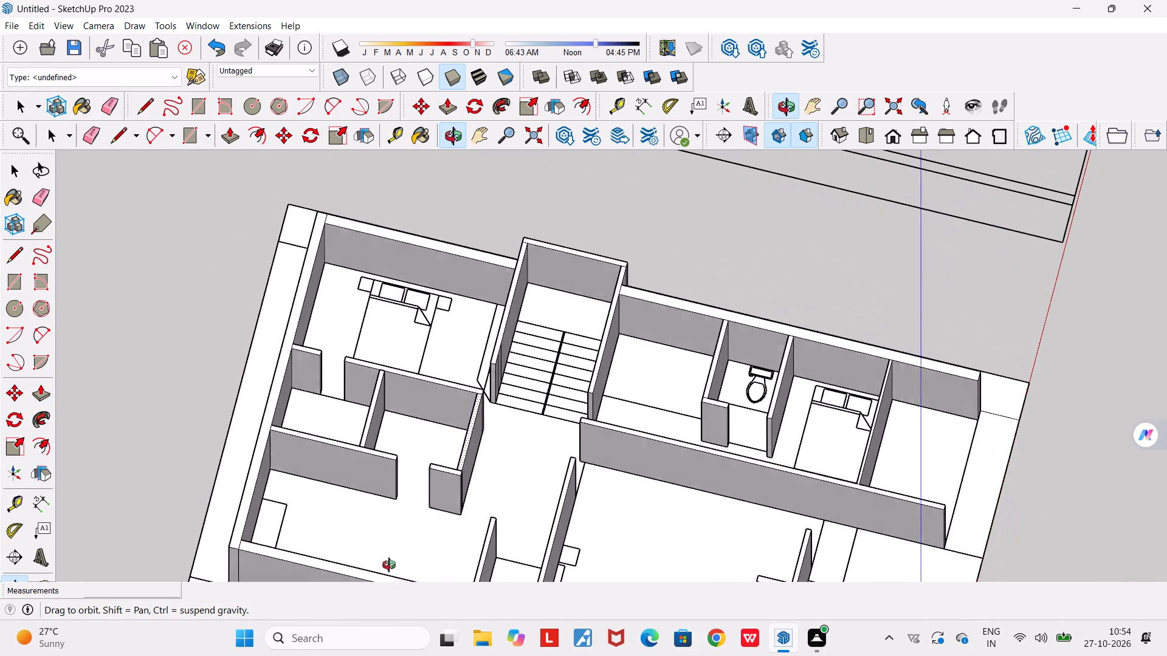
pyautogui.moveTo(389, 565); pyautogui.dragTo(388, 568, button='middle')
pyautogui.scroll(-6, 531, 463)
pyautogui.moveTo(645, 485); pyautogui.dragTo(752, 491, button='middle')
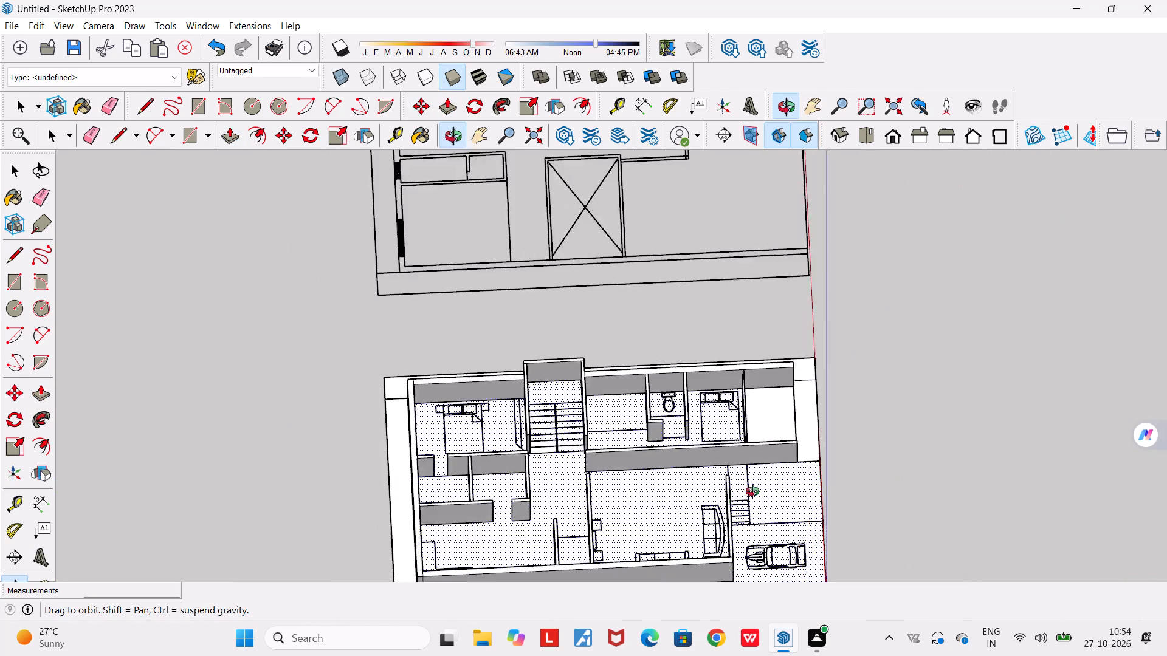
# Examine the raised ground-floor walls from above, the sides and the front, alongside the two neighbouring floor plans.
pyautogui.moveTo(752, 491); pyautogui.dragTo(977, 502, button='middle')
pyautogui.scroll(6, 887, 494)
pyautogui.moveTo(819, 494); pyautogui.dragTo(1061, 364, button='middle')
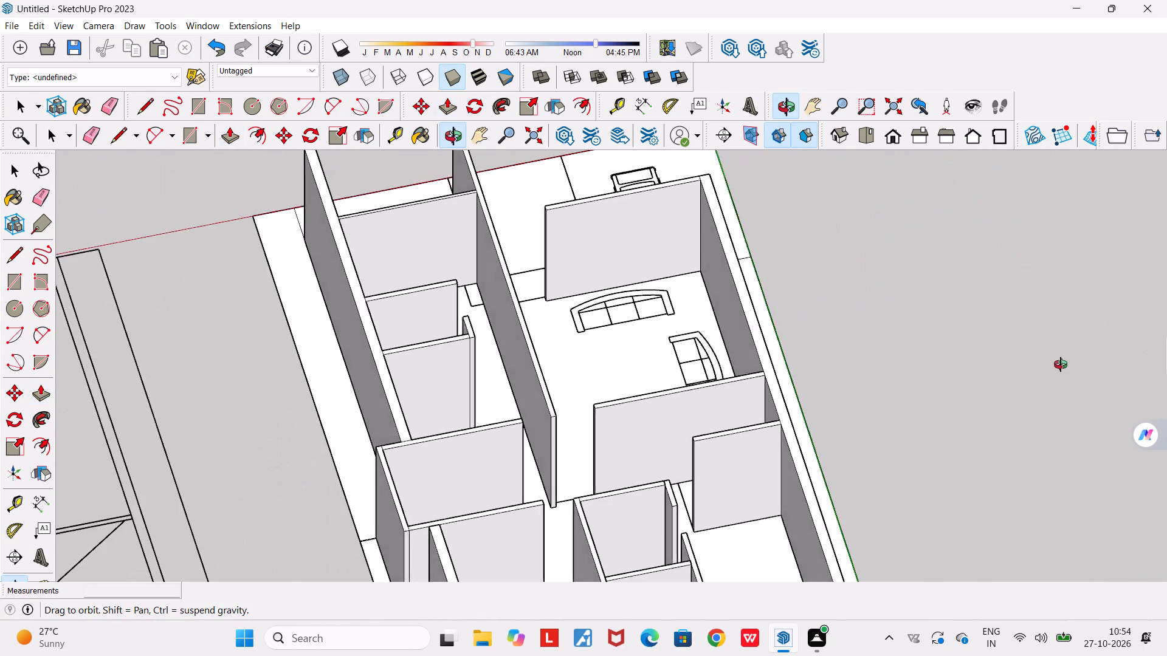
pyautogui.moveTo(1061, 364); pyautogui.dragTo(176, 457, button='middle')
pyautogui.scroll(-4, 176, 457)
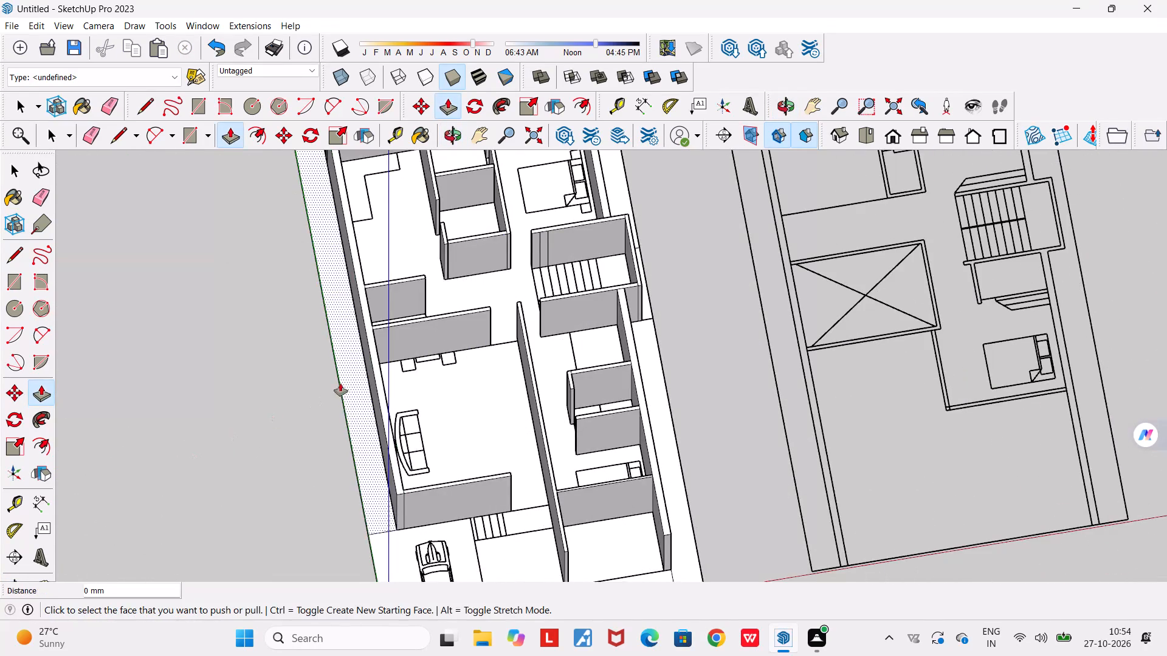
pyautogui.moveTo(345, 398); pyautogui.dragTo(229, 463, button='middle')
pyautogui.scroll(-2, 225, 444)
pyautogui.scroll(-6, 262, 406)
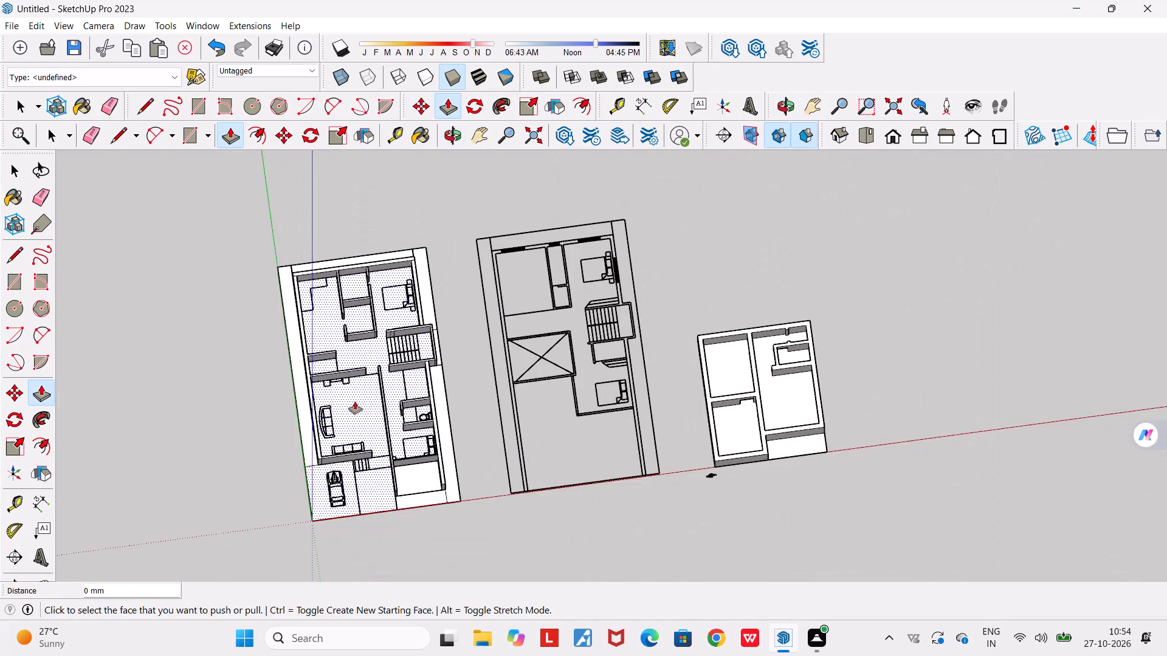
pyautogui.moveTo(345, 392); pyautogui.dragTo(337, 163, button='middle')
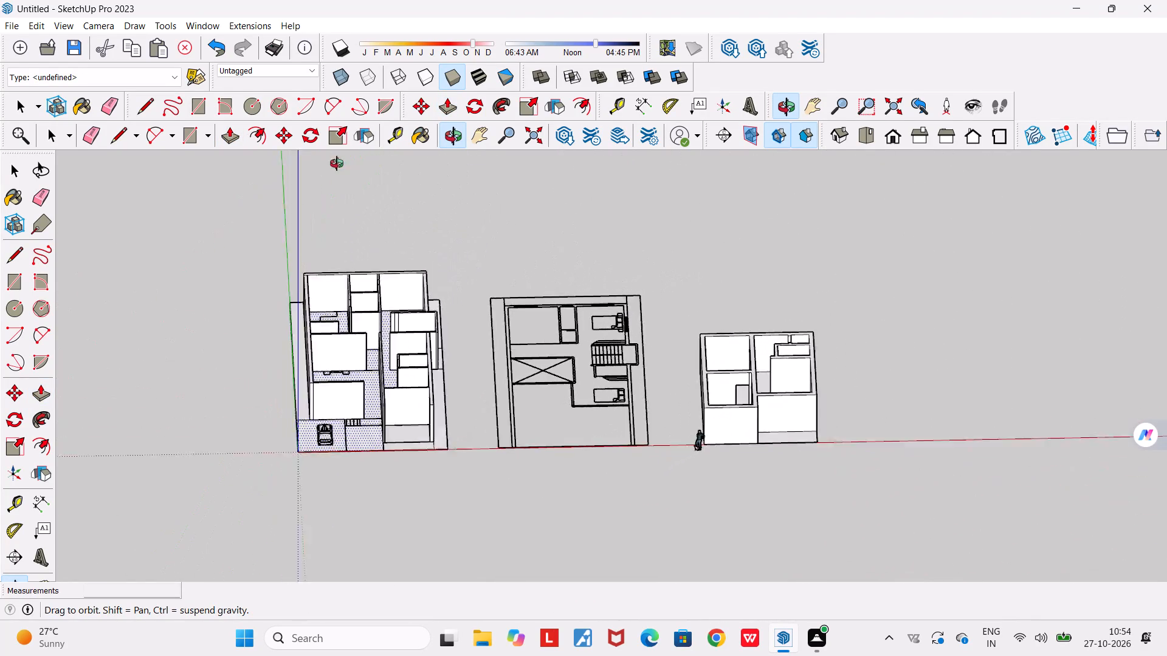
pyautogui.moveTo(337, 163); pyautogui.dragTo(486, 273, button='middle')
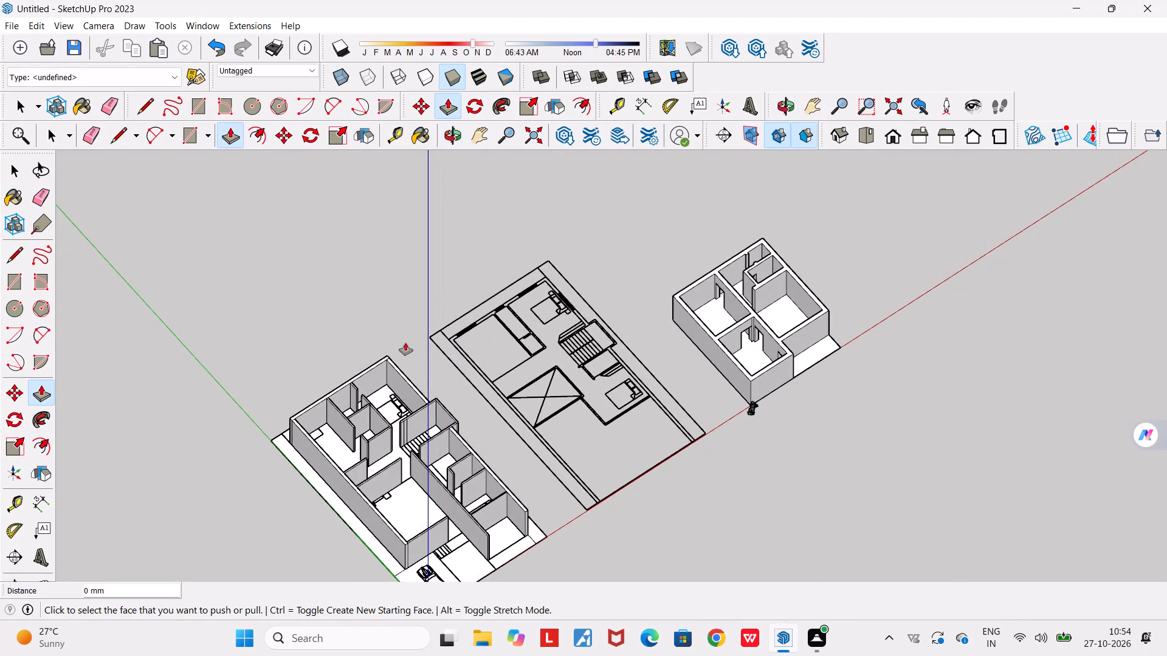
pyautogui.scroll(7, 387, 372)
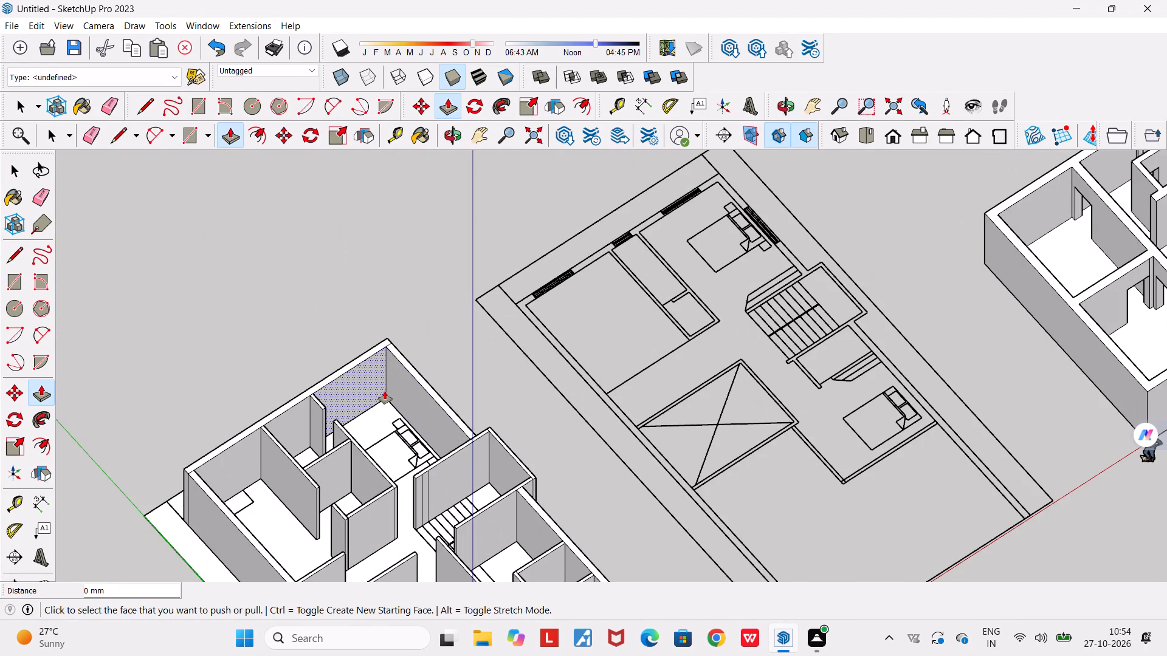
pyautogui.scroll(3, 379, 425)
pyautogui.moveTo(371, 423); pyautogui.dragTo(232, 405, button='middle')
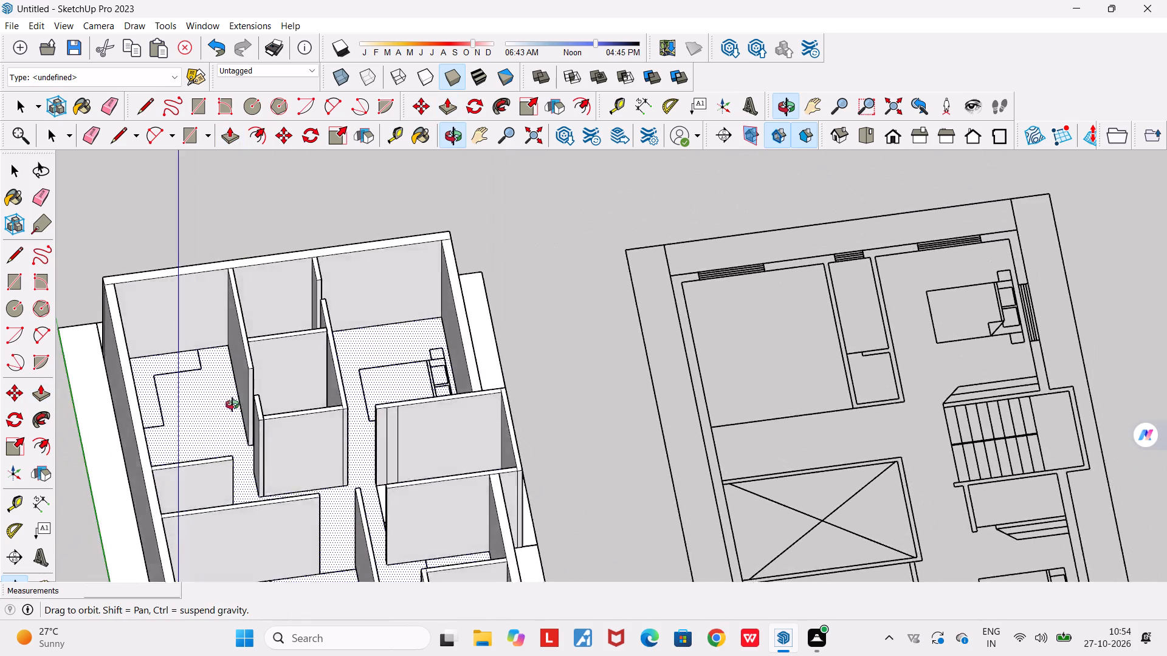
pyautogui.moveTo(232, 405); pyautogui.dragTo(213, 392, button='middle')
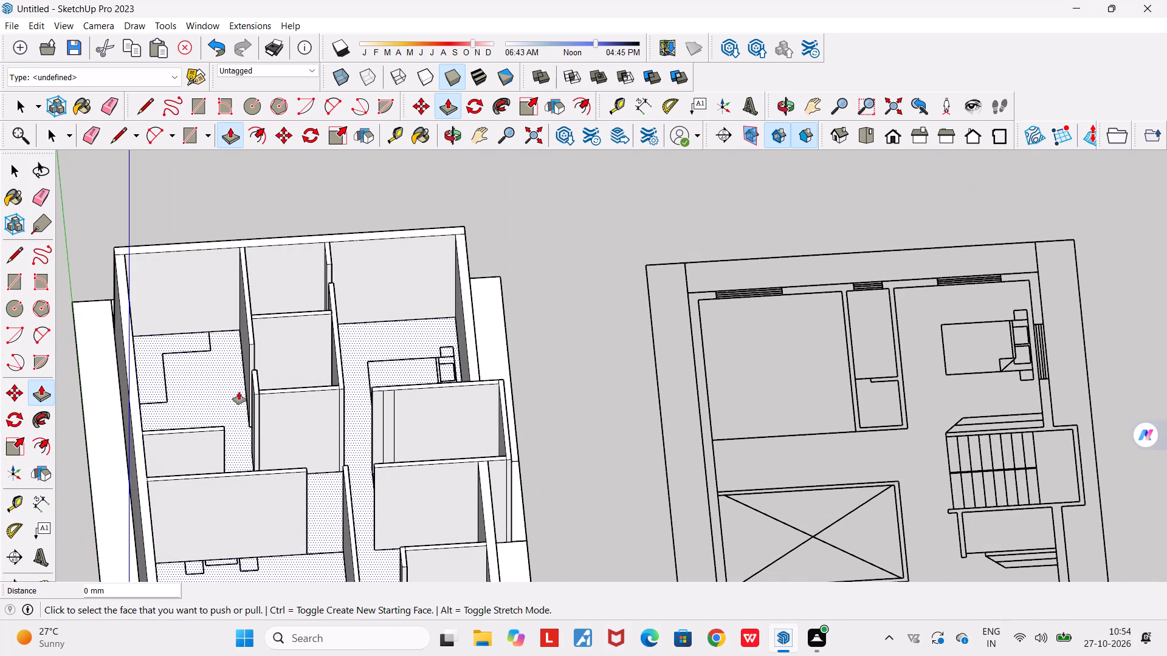
pyautogui.scroll(-5, 239, 392)
pyautogui.moveTo(329, 417); pyautogui.dragTo(270, 398, button='middle')
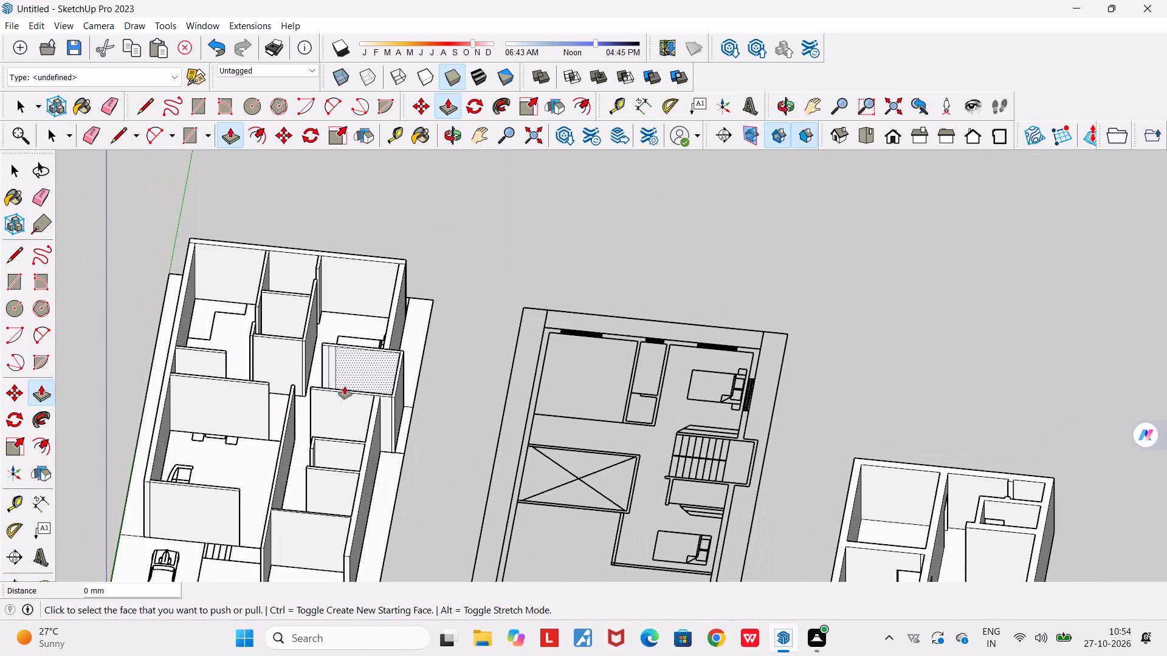
pyautogui.scroll(5, 345, 386)
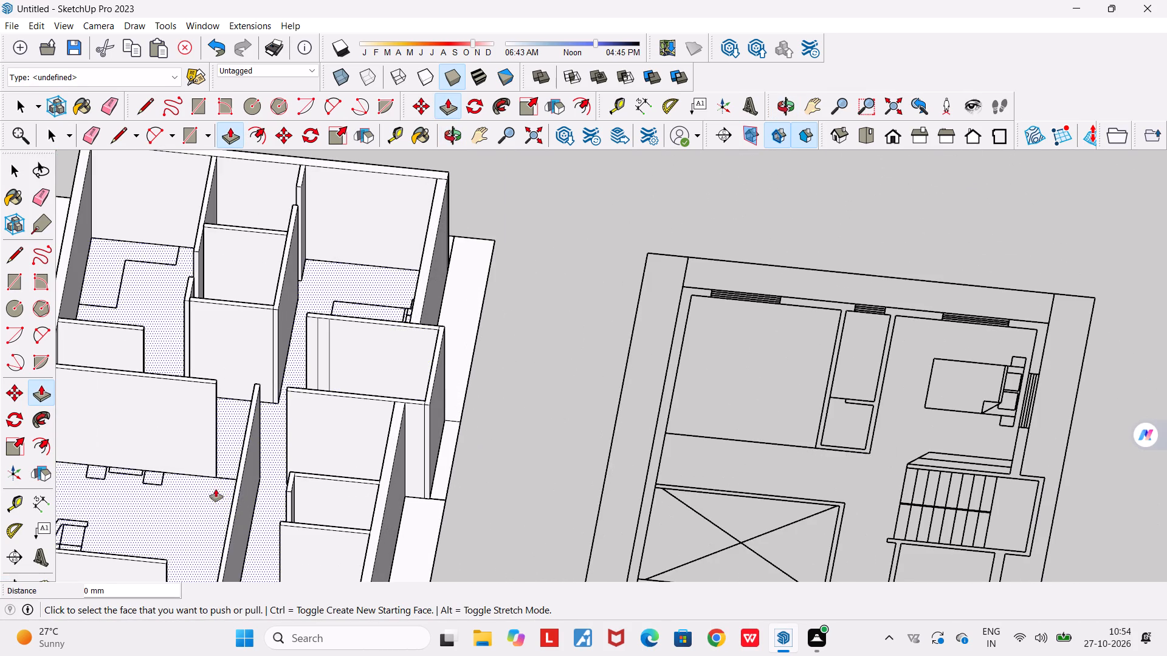
pyautogui.moveTo(207, 488); pyautogui.dragTo(15, 508, button='middle')
pyautogui.scroll(-7, 15, 508)
pyautogui.scroll(-3, 147, 332)
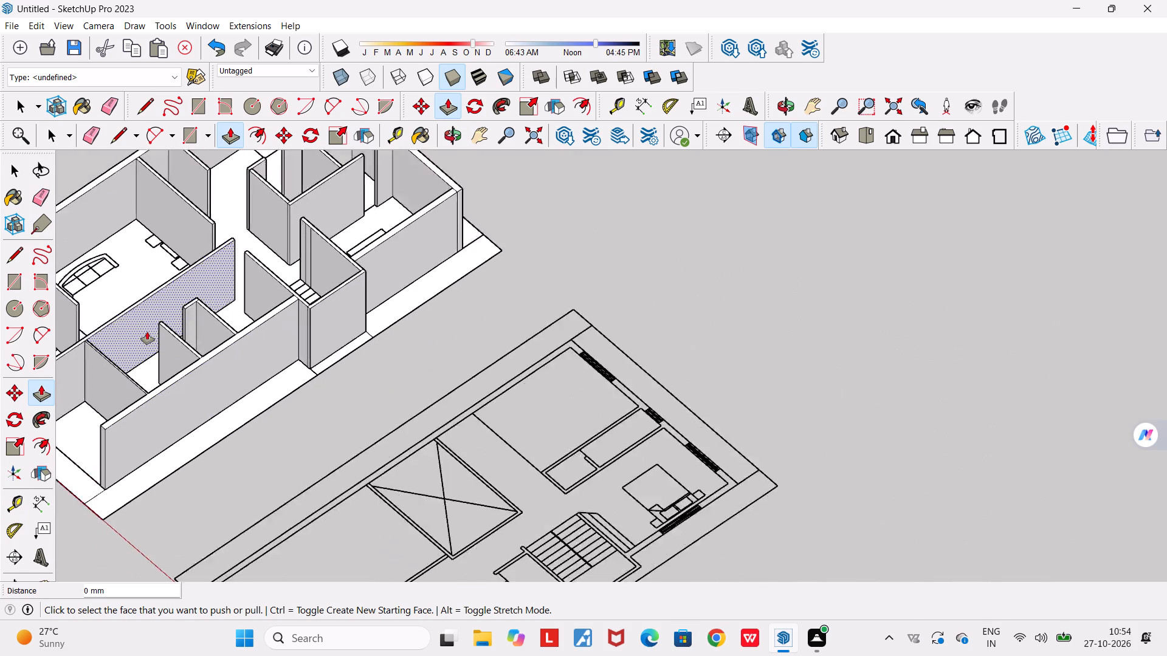
pyautogui.scroll(-4, 147, 332)
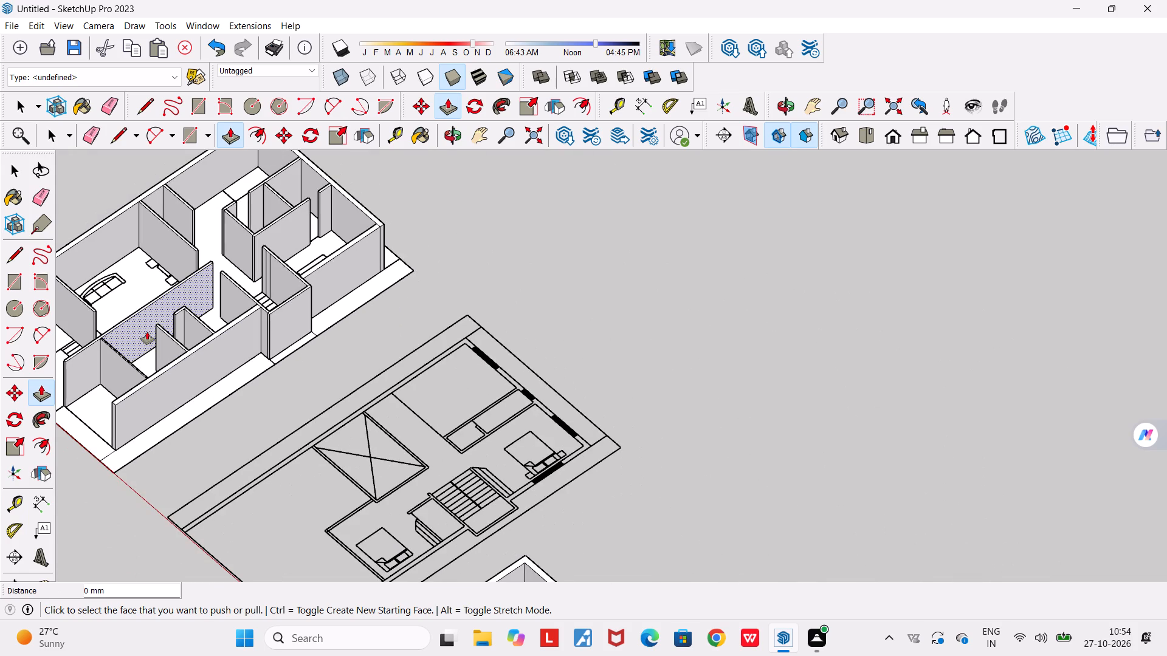
pyautogui.scroll(-4, 147, 332)
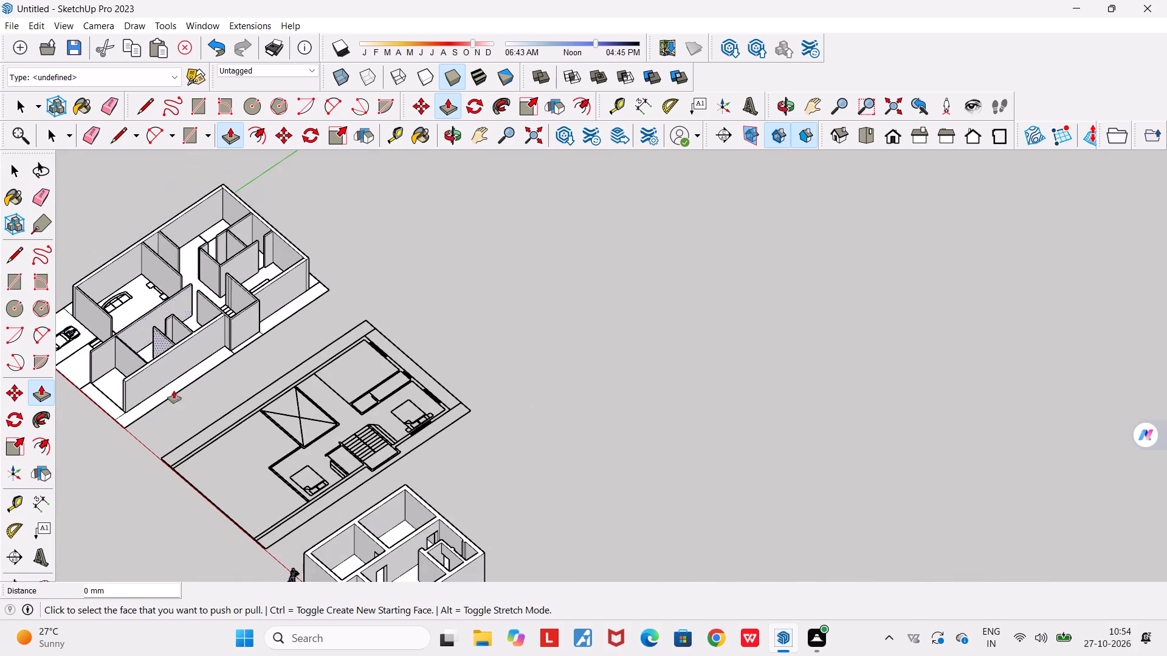
pyautogui.moveTo(196, 414); pyautogui.dragTo(578, 268, button='middle')
pyautogui.scroll(6, 506, 506)
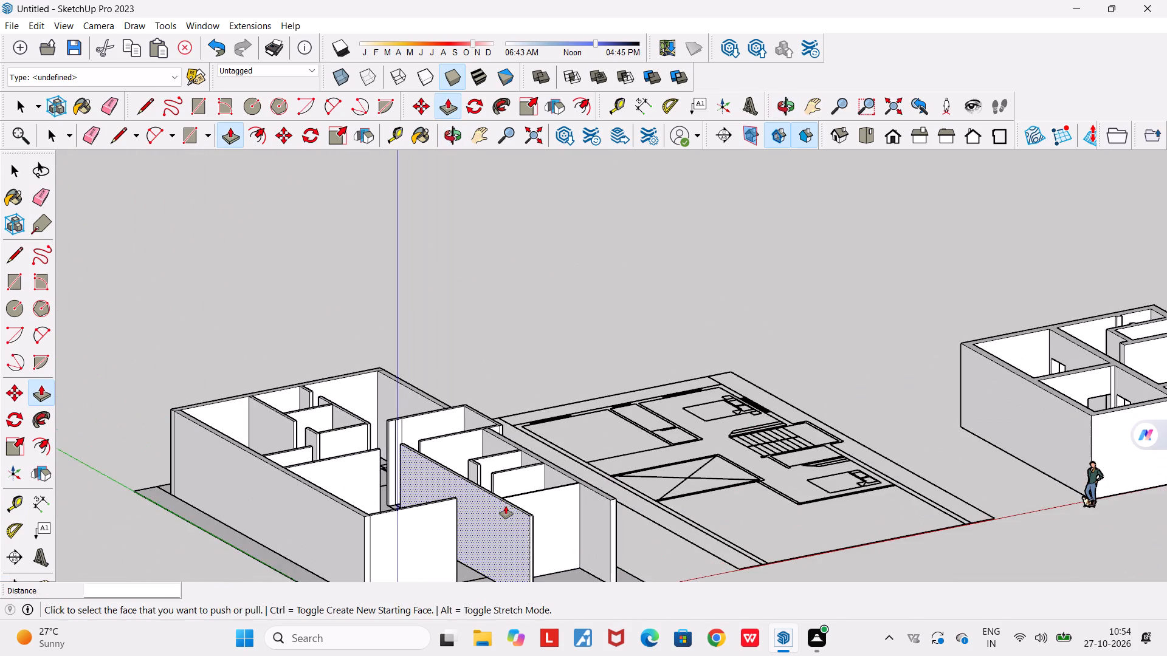
pyautogui.moveTo(556, 559); pyautogui.dragTo(188, 562, button='middle')
pyautogui.scroll(1, 318, 422)
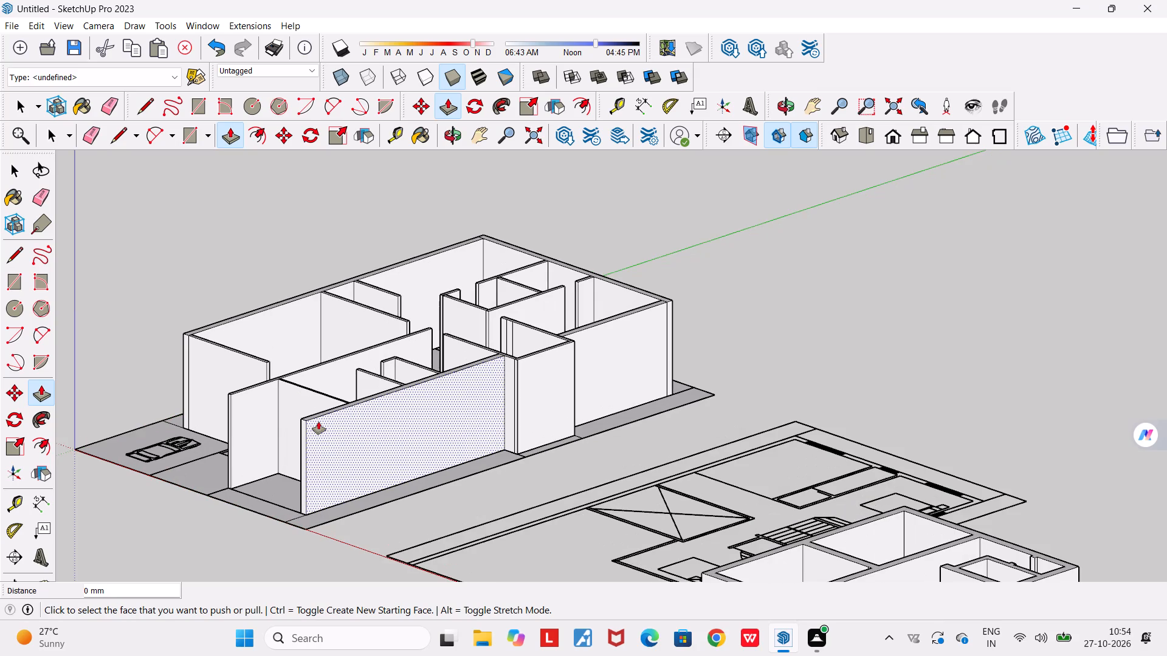
pyautogui.scroll(-6, 318, 422)
pyautogui.moveTo(294, 496); pyautogui.dragTo(338, 418, button='middle')
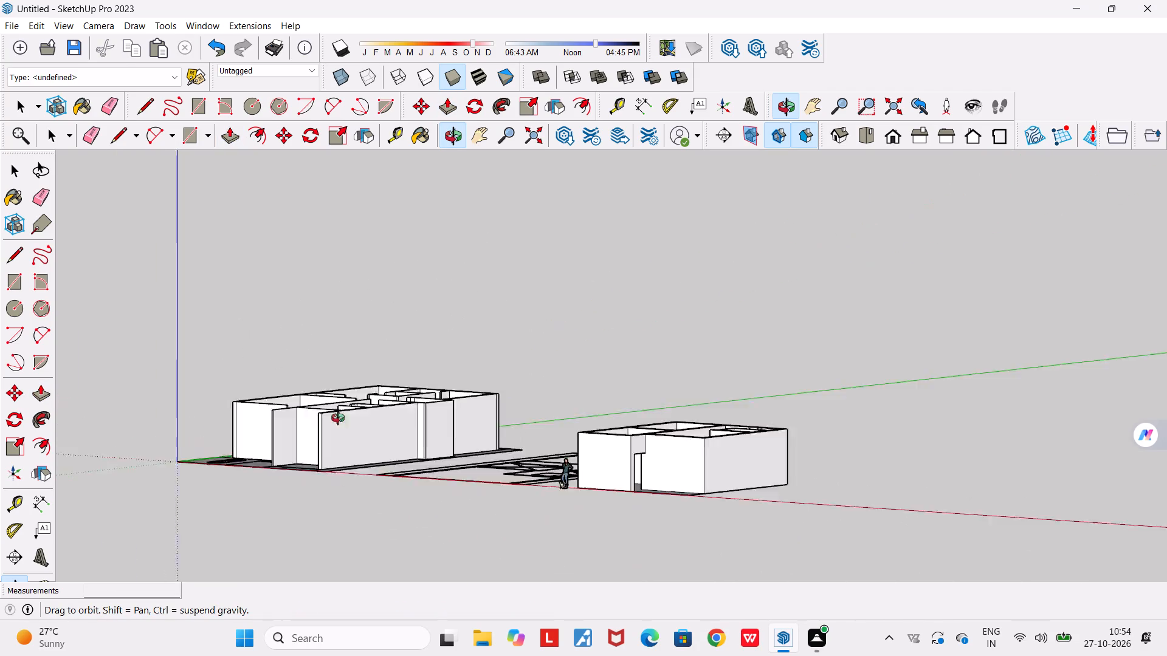
pyautogui.moveTo(338, 418); pyautogui.dragTo(529, 474, button='middle')
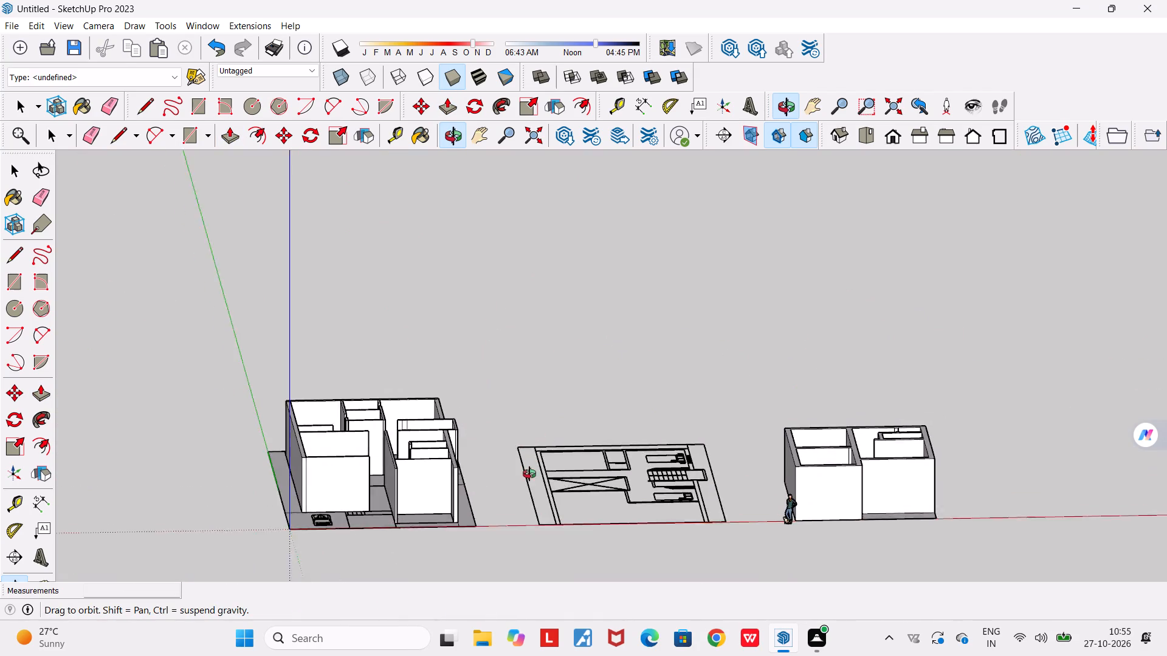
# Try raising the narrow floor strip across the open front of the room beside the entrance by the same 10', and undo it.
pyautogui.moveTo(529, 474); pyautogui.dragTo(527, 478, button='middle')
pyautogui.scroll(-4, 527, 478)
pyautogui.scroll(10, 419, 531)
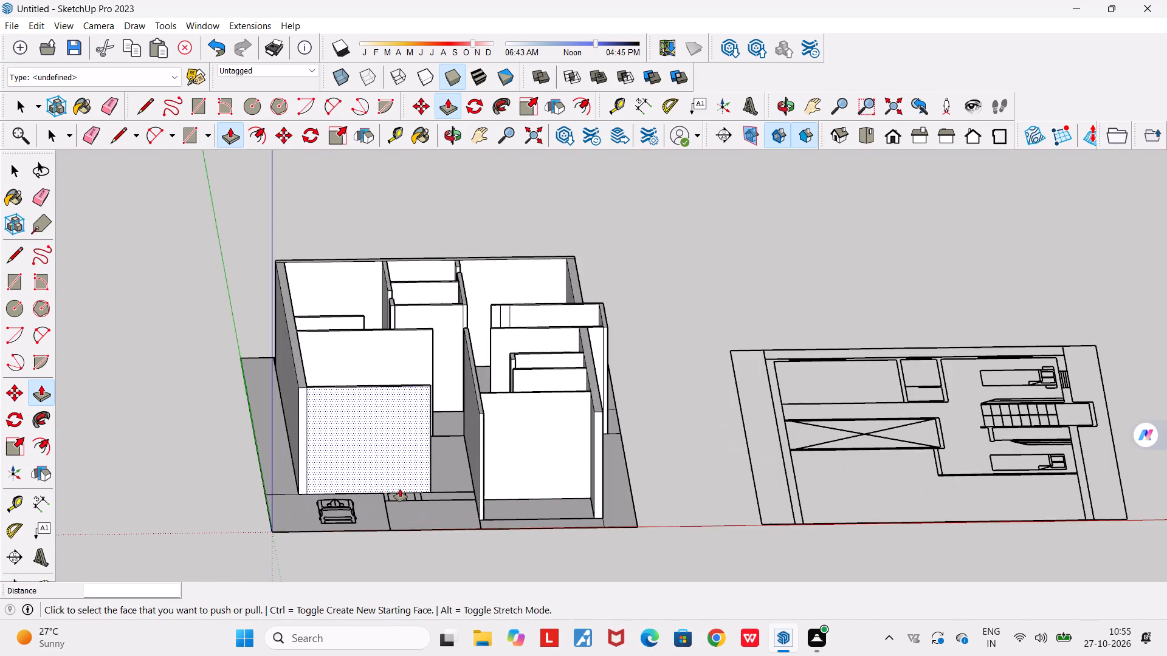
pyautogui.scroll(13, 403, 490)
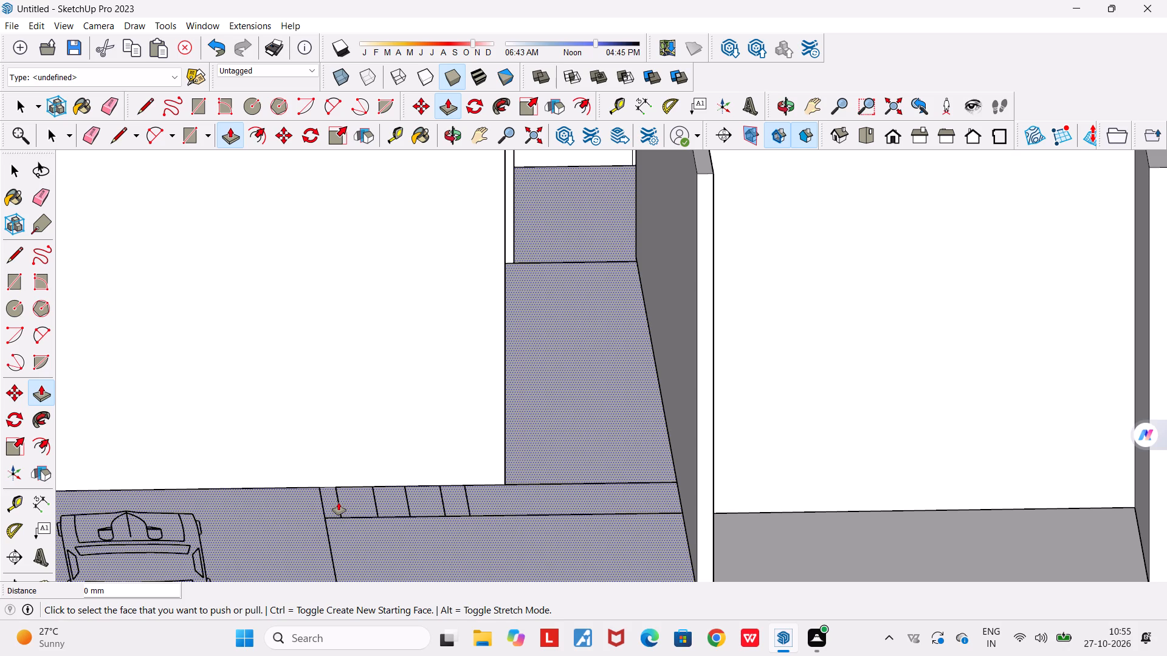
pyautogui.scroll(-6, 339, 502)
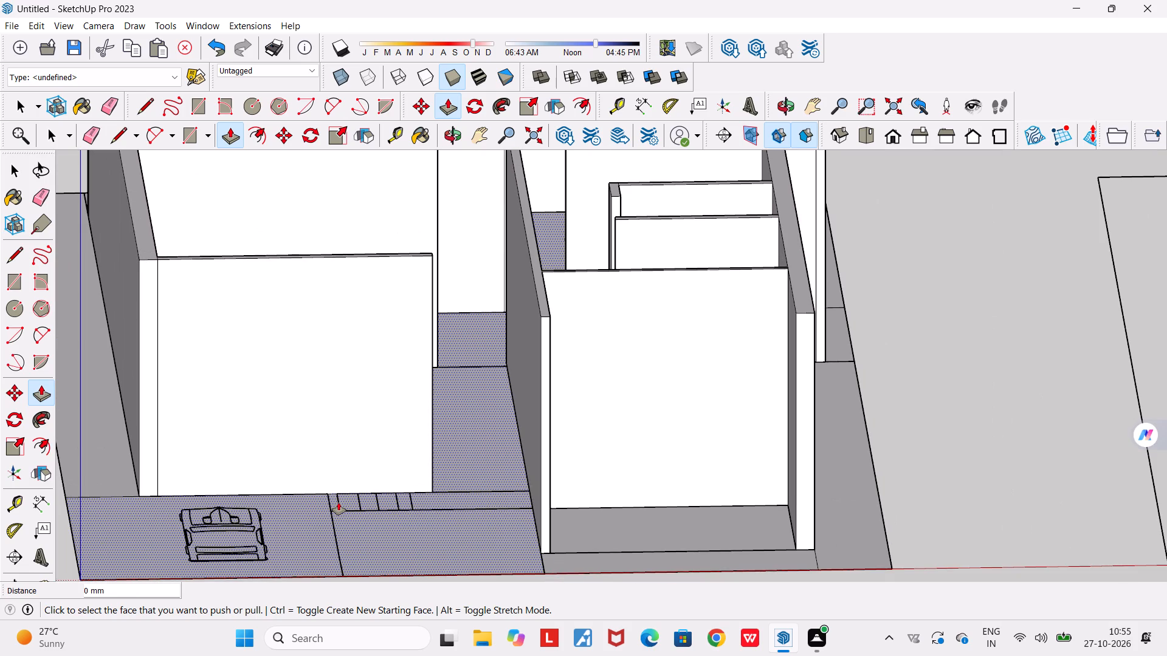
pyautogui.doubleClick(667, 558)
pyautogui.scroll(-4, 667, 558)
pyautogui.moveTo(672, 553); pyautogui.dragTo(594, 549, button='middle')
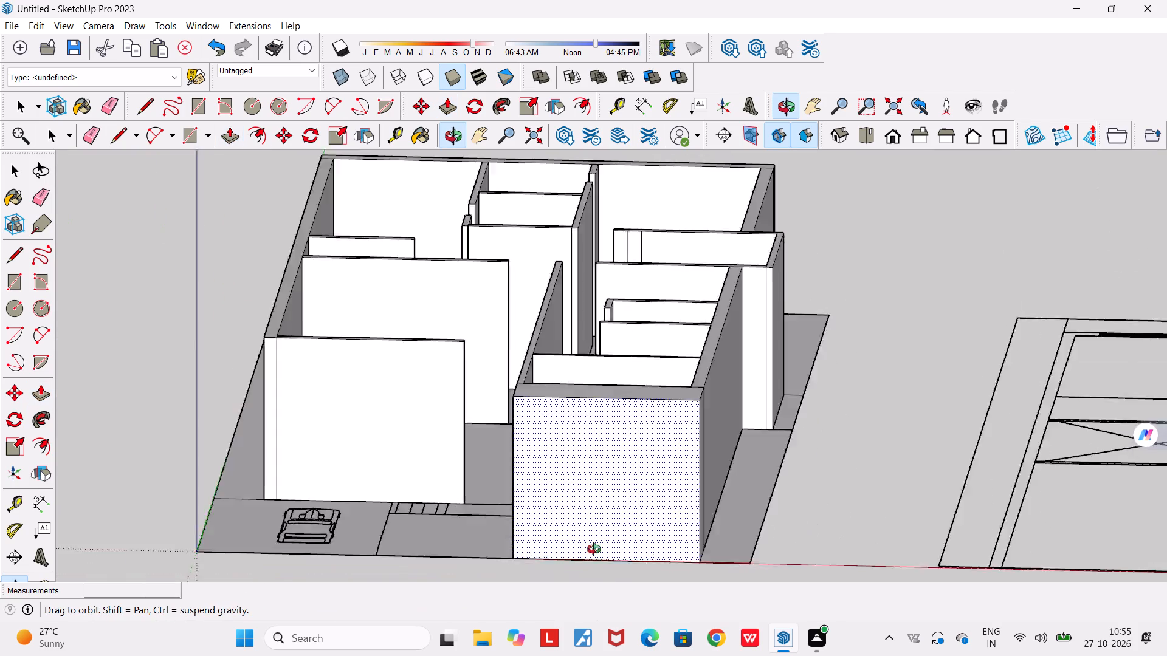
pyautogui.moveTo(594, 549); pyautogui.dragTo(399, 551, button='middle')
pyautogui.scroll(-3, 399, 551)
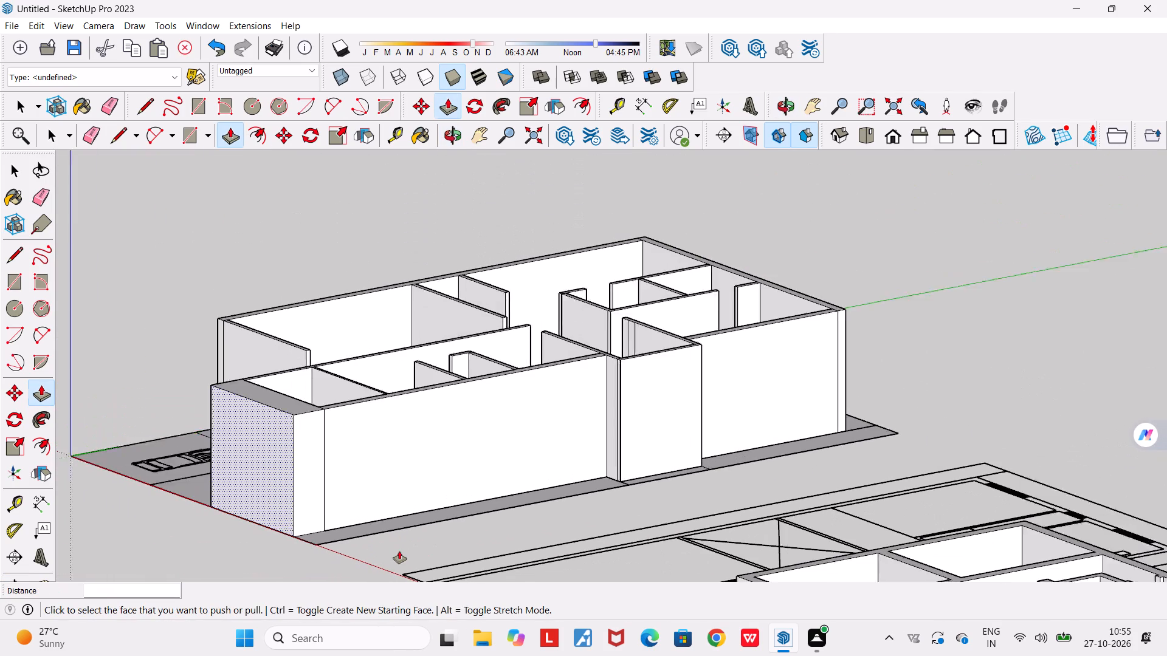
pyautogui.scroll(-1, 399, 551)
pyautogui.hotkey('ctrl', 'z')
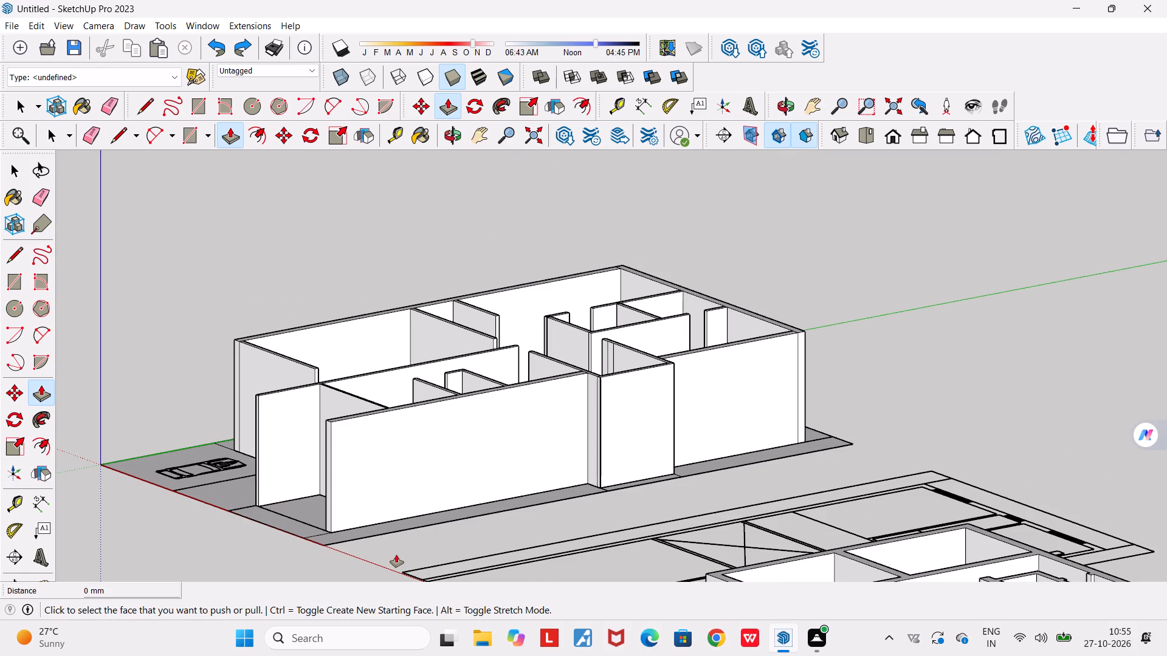
# Inspect the ground-floor walls around the open front room and outer sides, and bring all three floor layouts into view together.
pyautogui.moveTo(368, 552); pyautogui.dragTo(655, 552, button='middle')
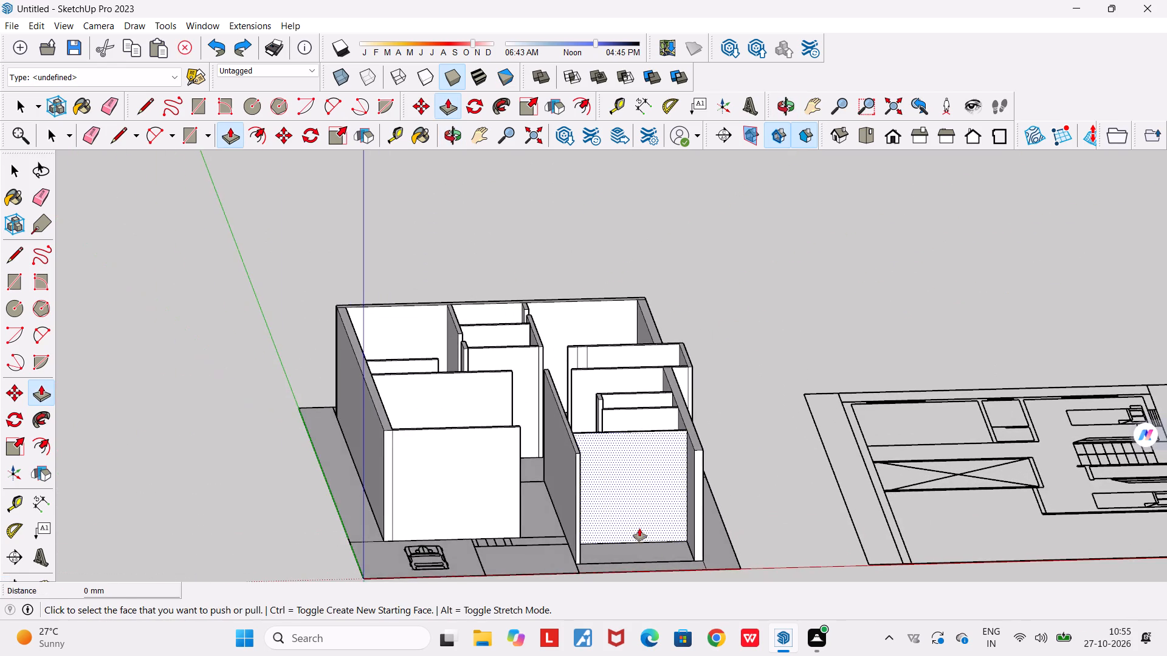
pyautogui.scroll(3, 637, 527)
pyautogui.moveTo(622, 528); pyautogui.dragTo(354, 561, button='middle')
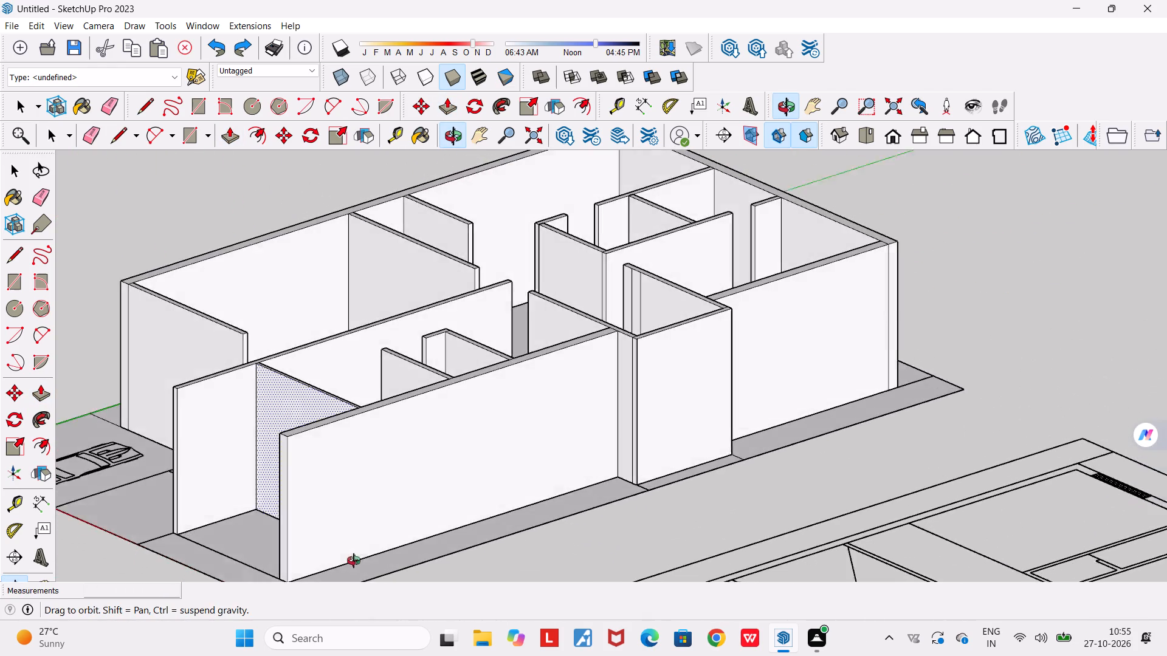
pyautogui.moveTo(354, 561); pyautogui.dragTo(851, 521, button='middle')
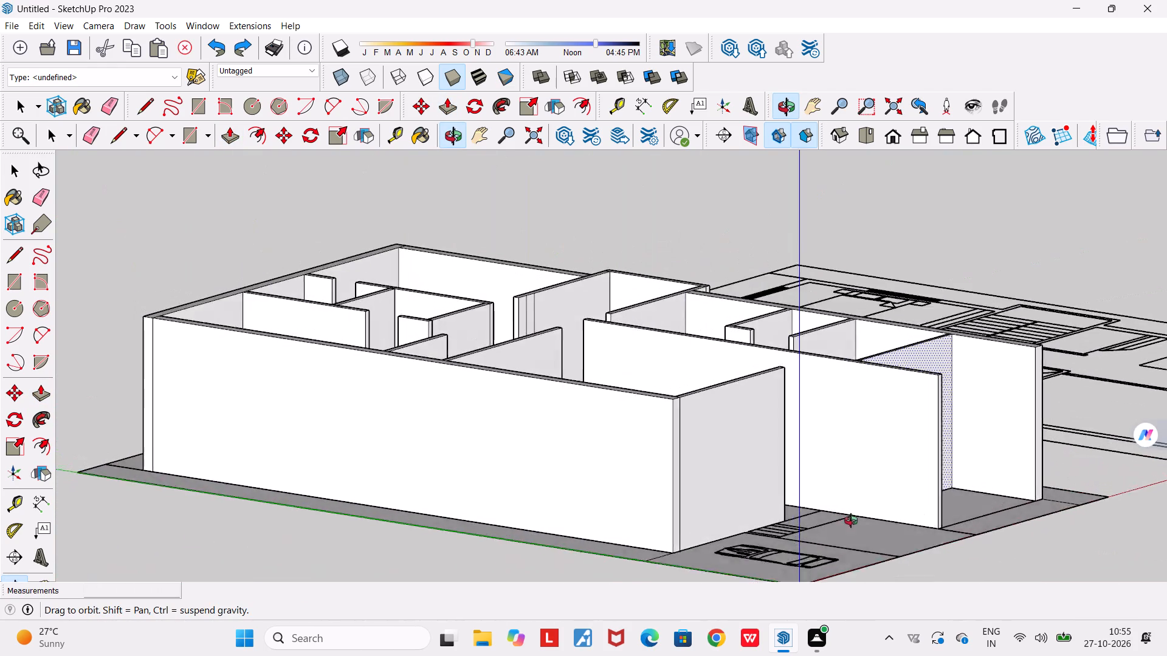
pyautogui.moveTo(851, 521); pyautogui.dragTo(844, 549, button='middle')
pyautogui.scroll(-16, 844, 549)
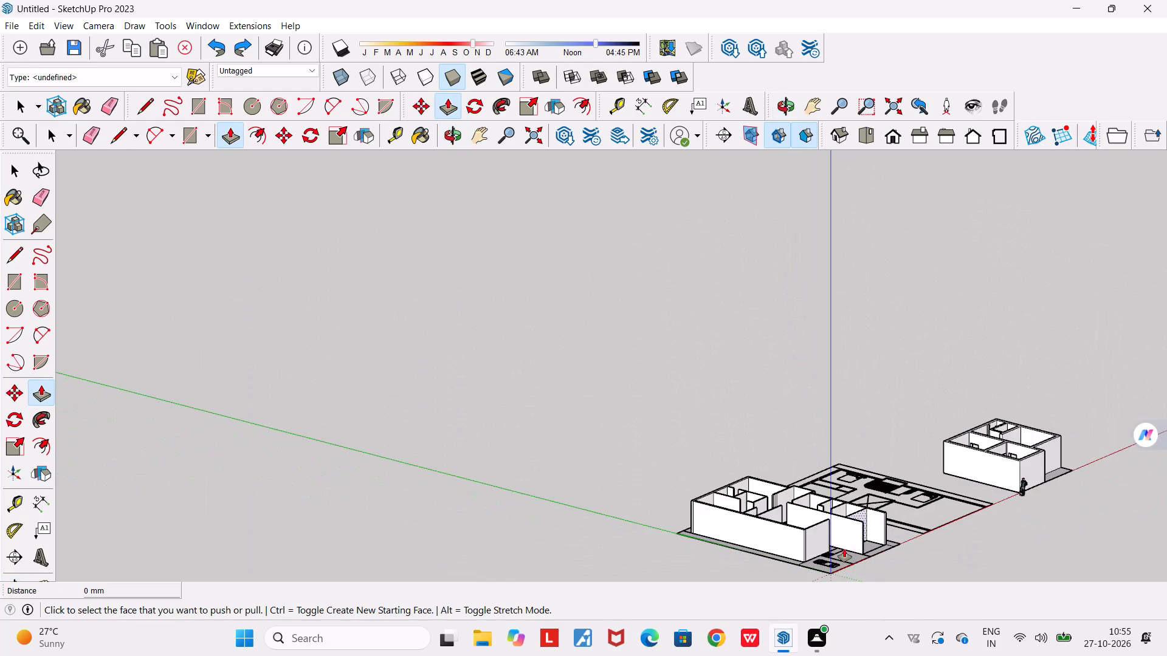
pyautogui.scroll(-12, 844, 549)
pyautogui.moveTo(949, 553); pyautogui.dragTo(823, 618, button='middle')
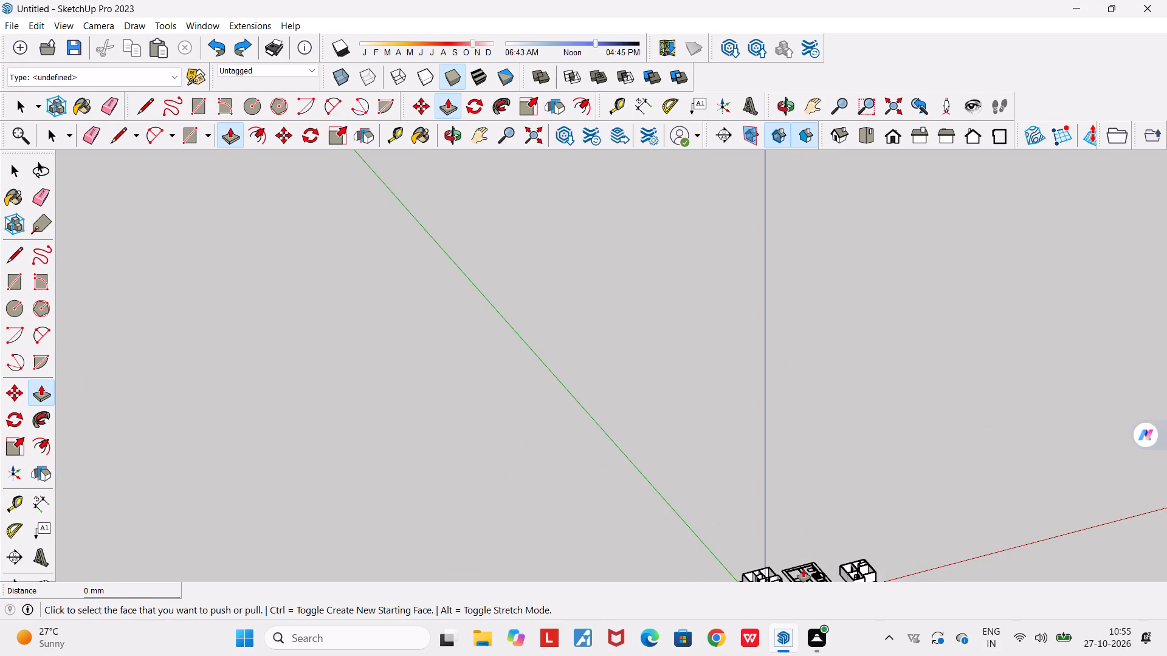
pyautogui.click(820, 106)
pyautogui.moveTo(761, 380); pyautogui.dragTo(576, 166)
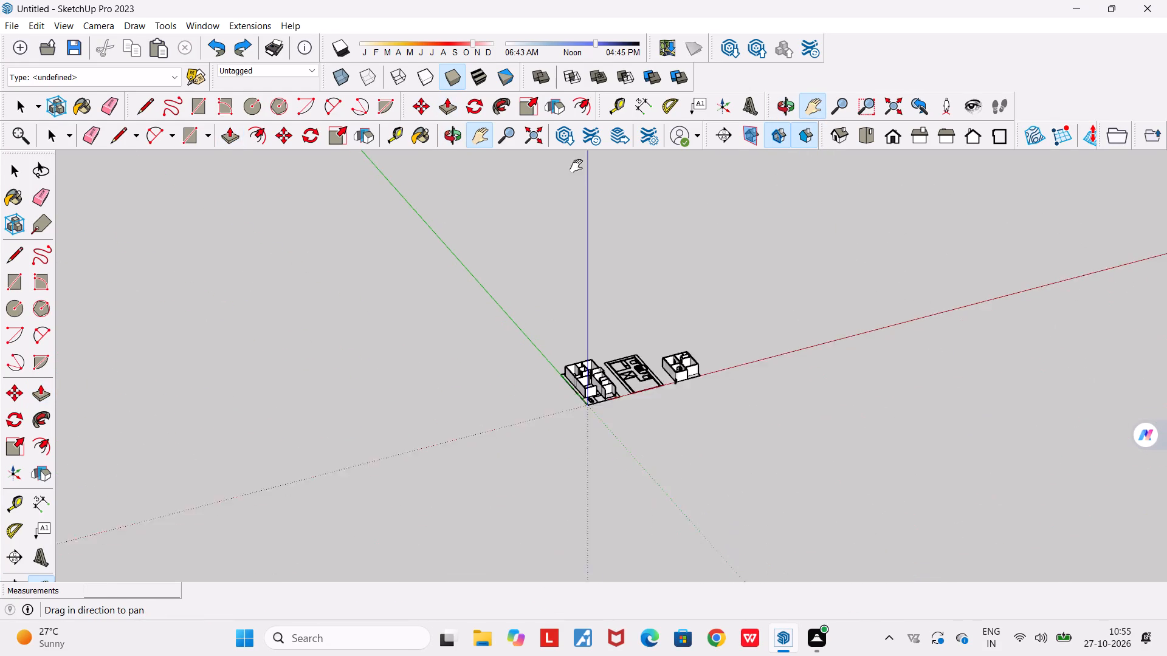
pyautogui.moveTo(576, 166); pyautogui.dragTo(566, 156)
pyautogui.scroll(6, 561, 316)
pyautogui.scroll(6, 703, 456)
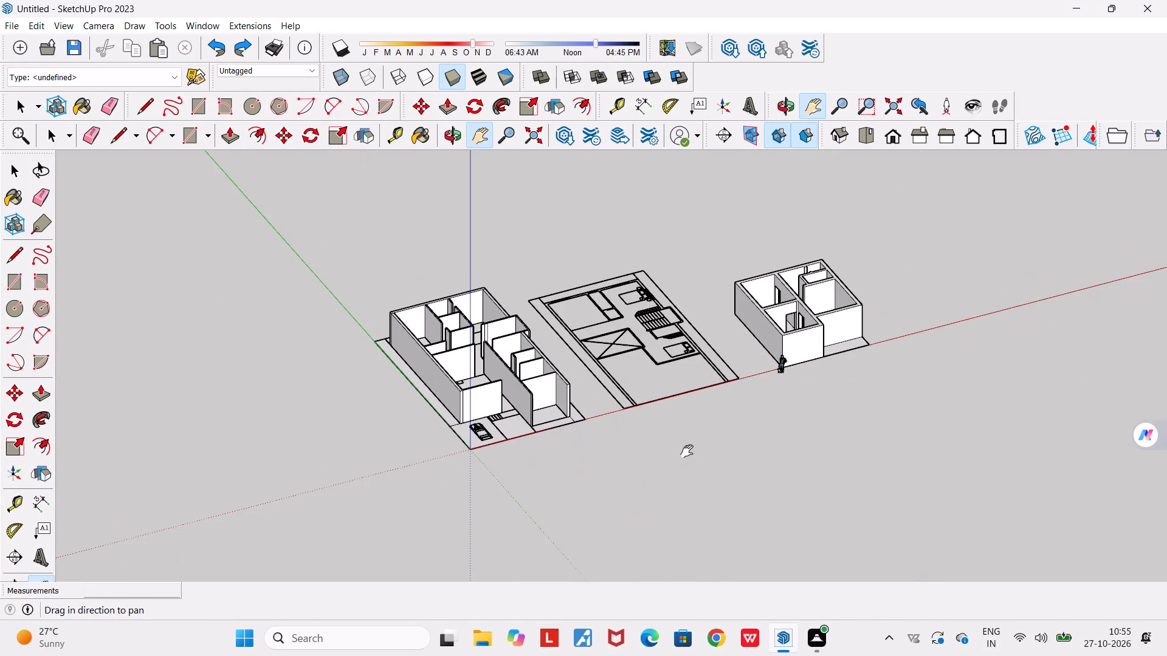
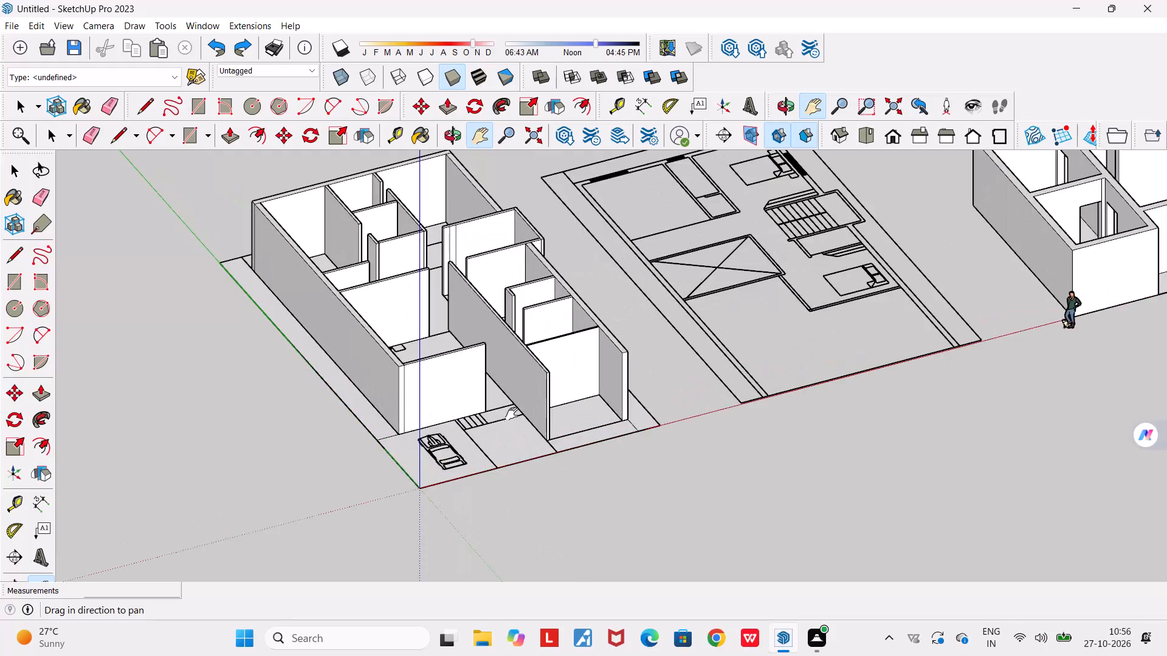
# Inspect the raised ground-floor walls around the entrance, the car space and the large front room from several angles.
pyautogui.scroll(4, 480, 441)
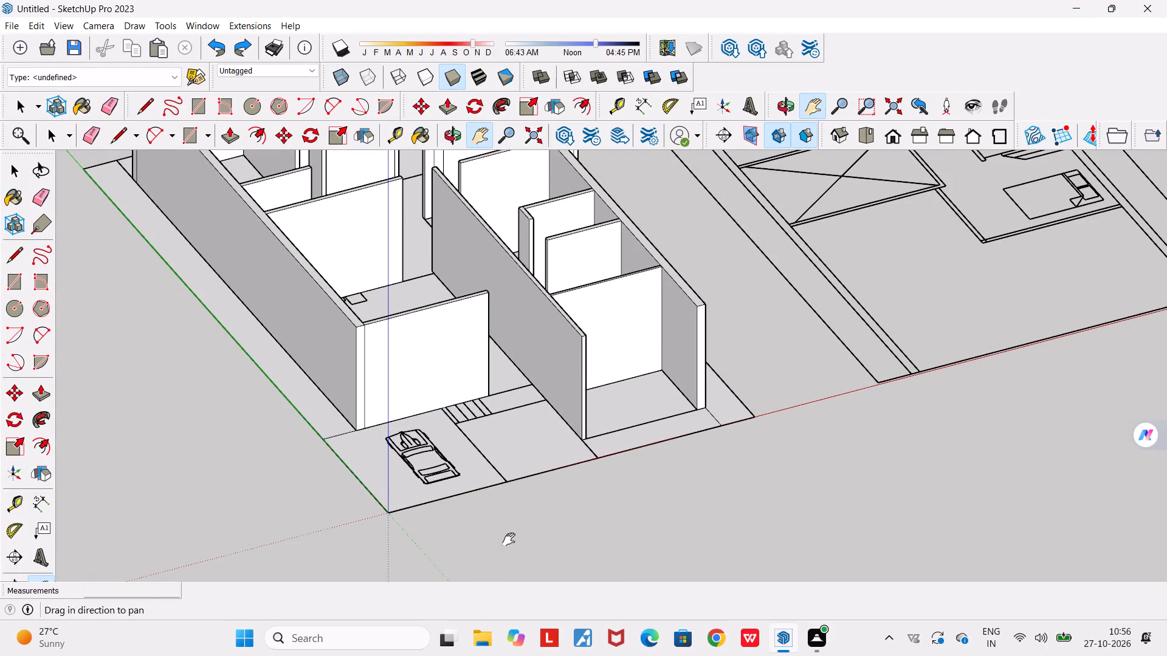
pyautogui.moveTo(523, 547); pyautogui.dragTo(340, 522, button='middle')
pyautogui.scroll(5, 357, 321)
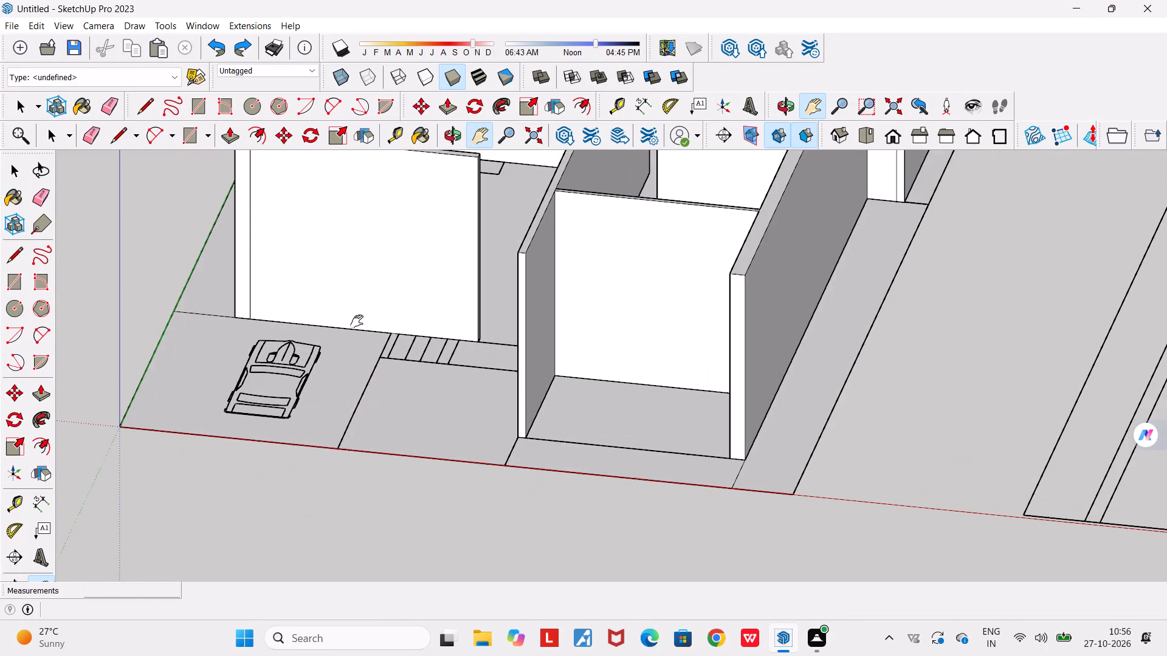
pyautogui.moveTo(380, 389); pyautogui.dragTo(673, 428, button='middle')
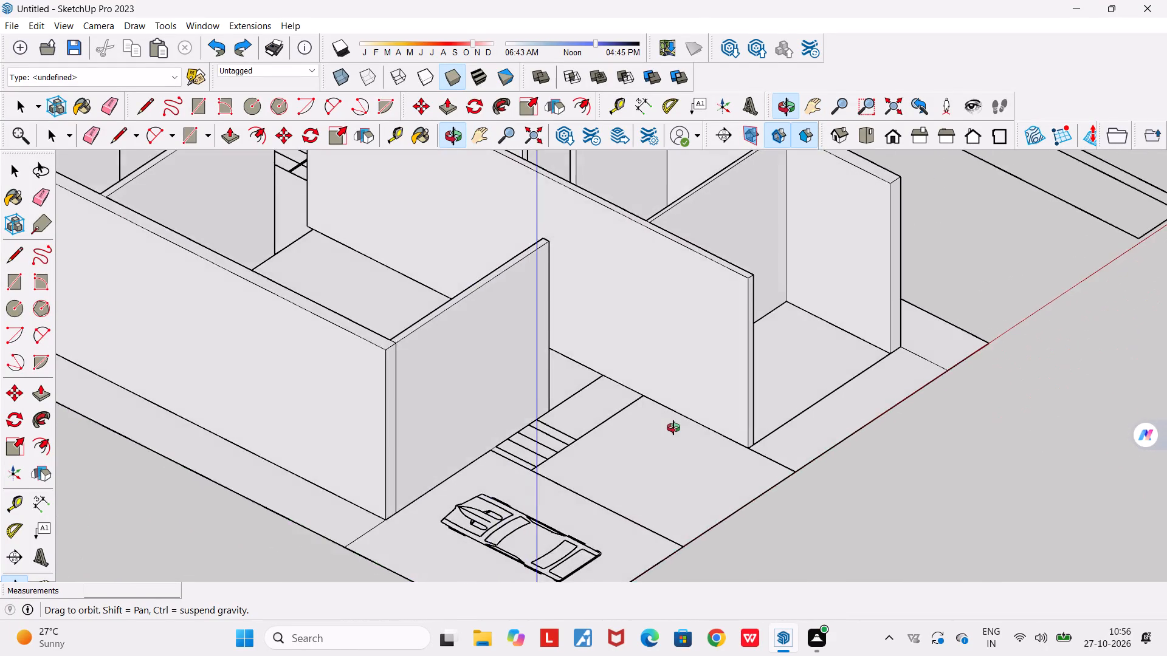
pyautogui.moveTo(673, 428); pyautogui.dragTo(673, 466, button='middle')
pyautogui.scroll(-4, 673, 466)
pyautogui.scroll(5, 478, 425)
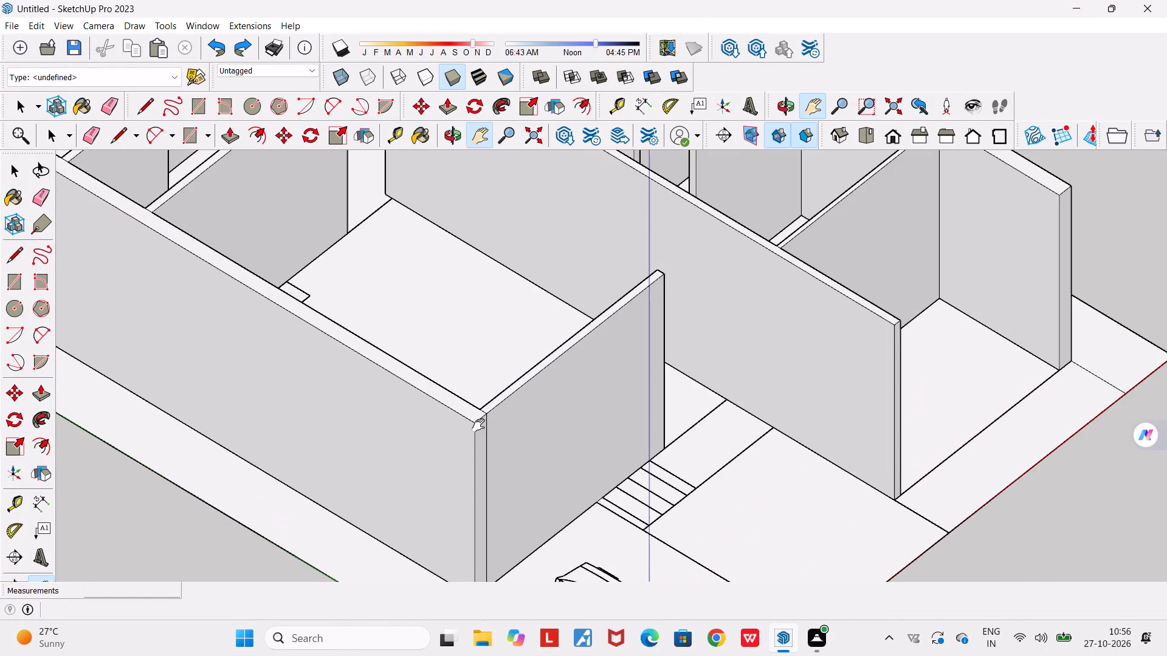
pyautogui.scroll(2, 478, 425)
pyautogui.moveTo(509, 450); pyautogui.dragTo(432, 509, button='middle')
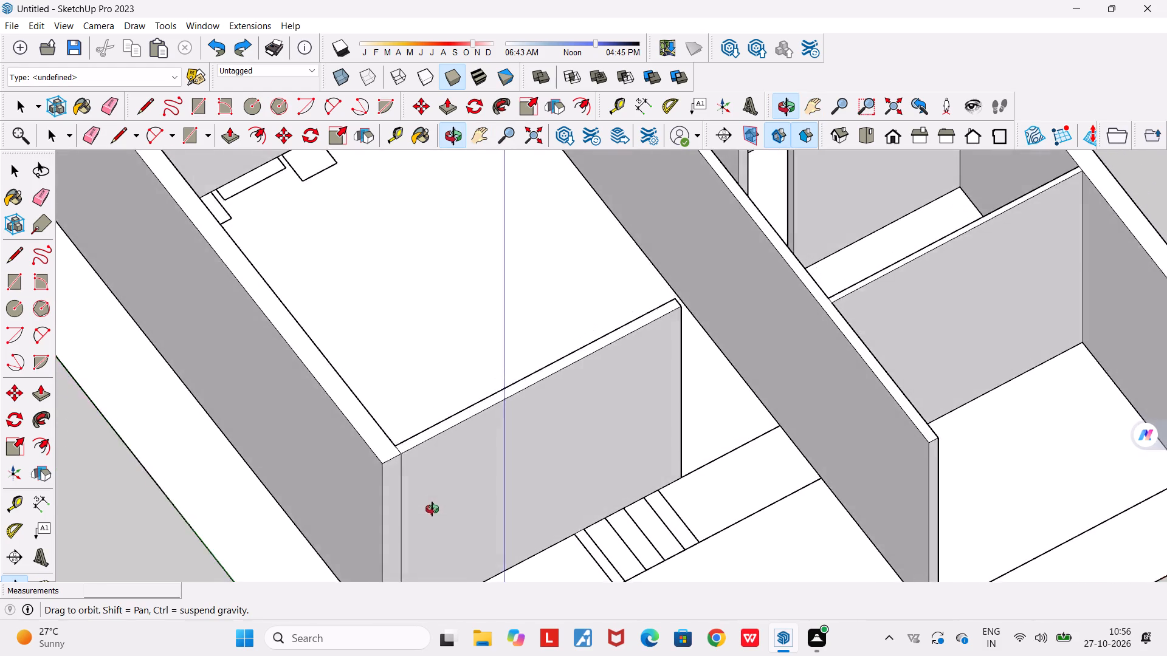
pyautogui.moveTo(432, 509); pyautogui.dragTo(427, 526, button='middle')
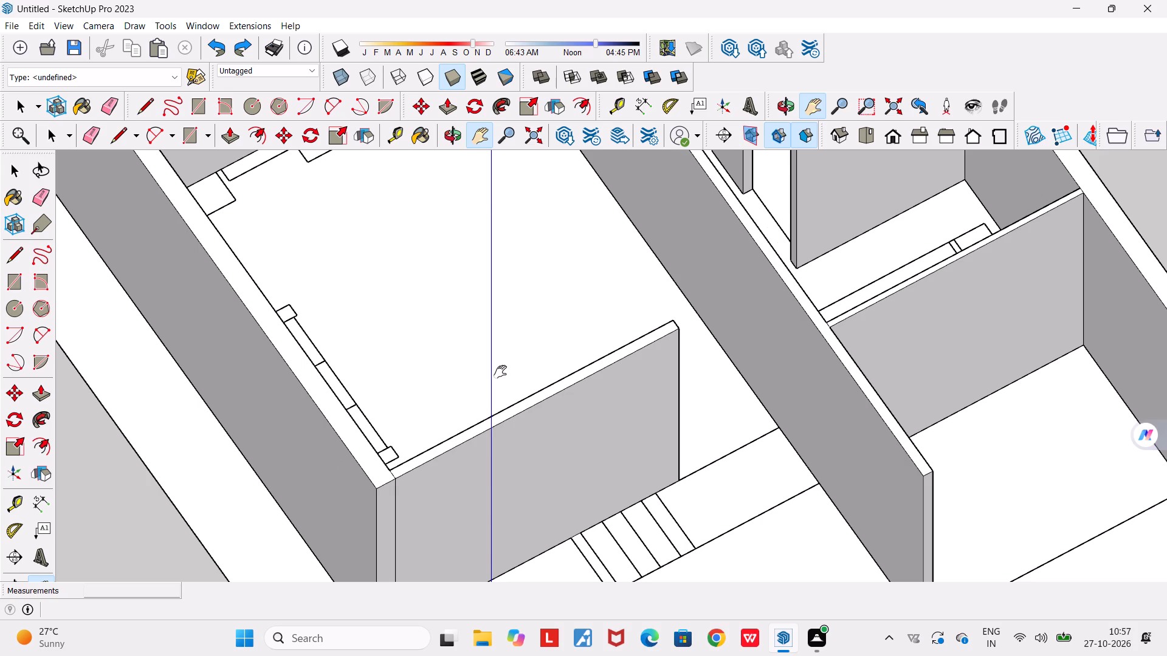
pyautogui.scroll(-11, 500, 372)
pyautogui.moveTo(620, 490); pyautogui.dragTo(256, 364, button='middle')
pyautogui.scroll(-2, 256, 364)
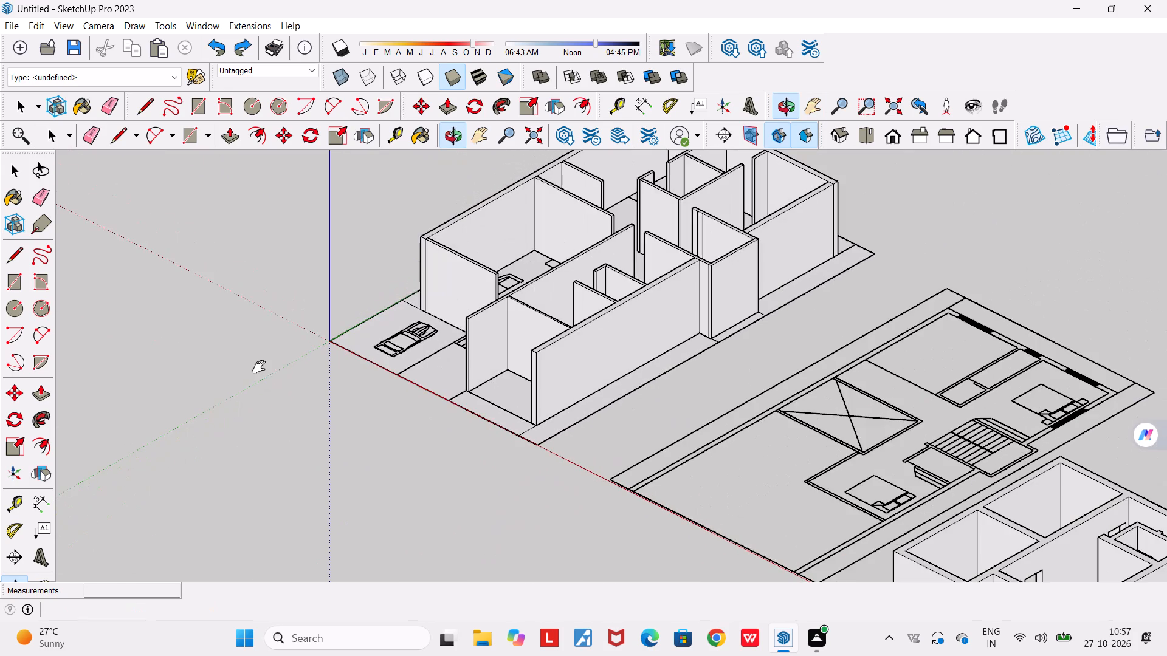
# Delete the ground faces outside the front: the side strip beside the open front room, the strip before it and the entrance paving.
pyautogui.scroll(6, 487, 412)
pyautogui.moveTo(483, 504); pyautogui.dragTo(674, 460, button='middle')
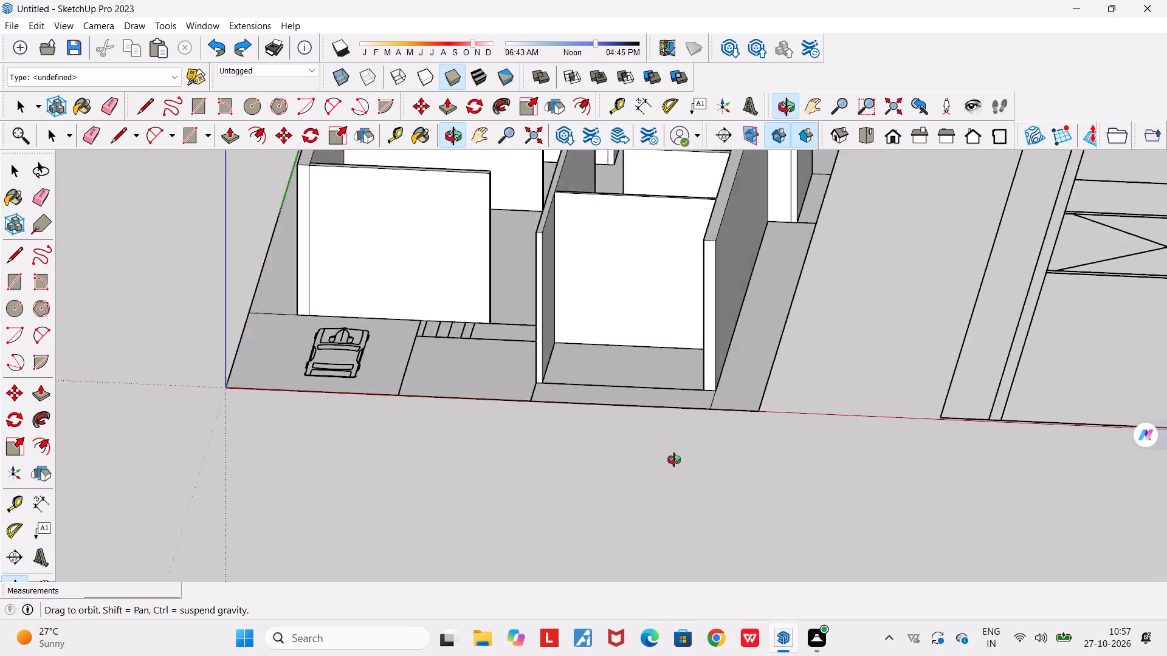
pyautogui.moveTo(674, 460); pyautogui.dragTo(676, 461, button='middle')
pyautogui.click(768, 349)
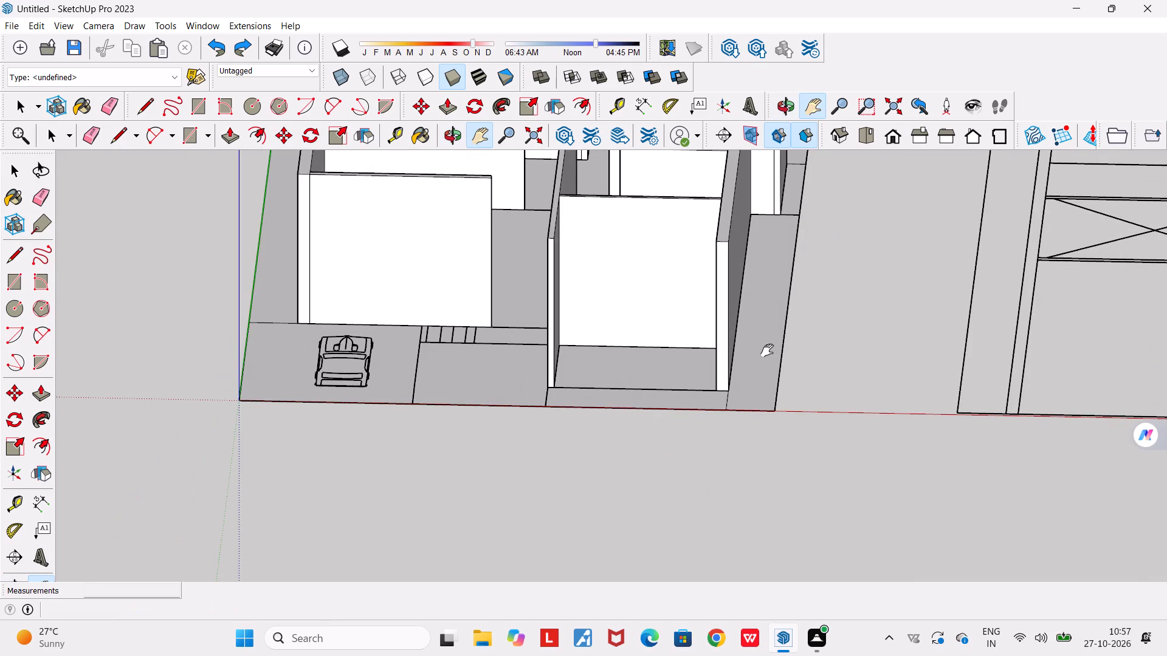
pyautogui.press('space')
pyautogui.press('space')
pyautogui.click(764, 352)
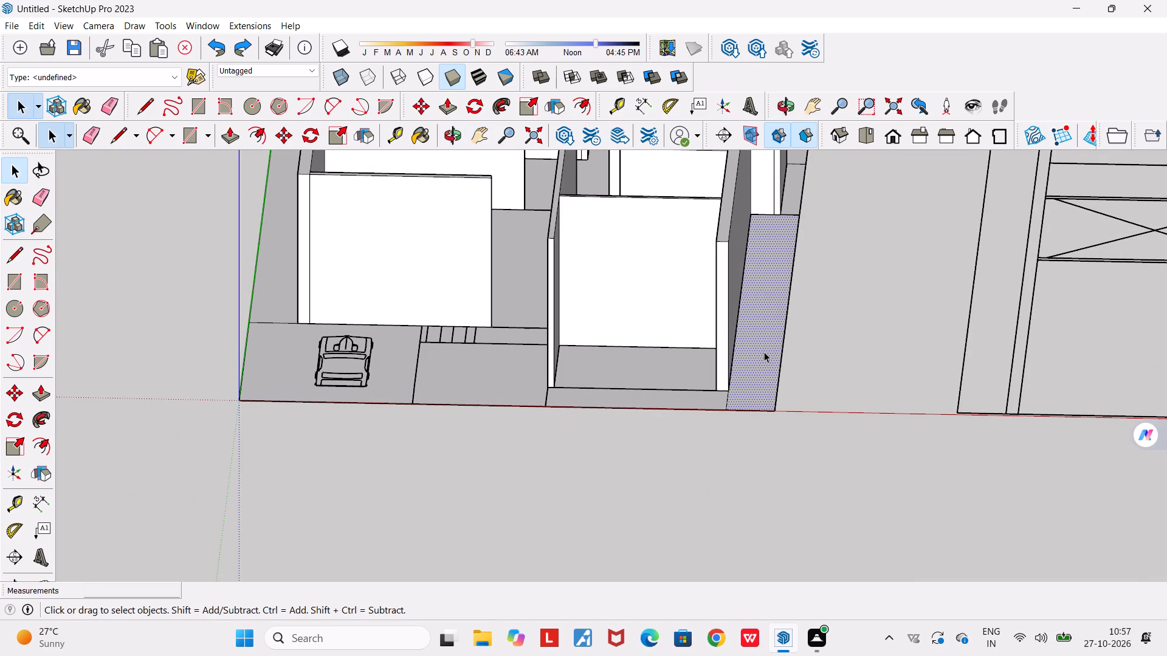
pyautogui.press('Delete')
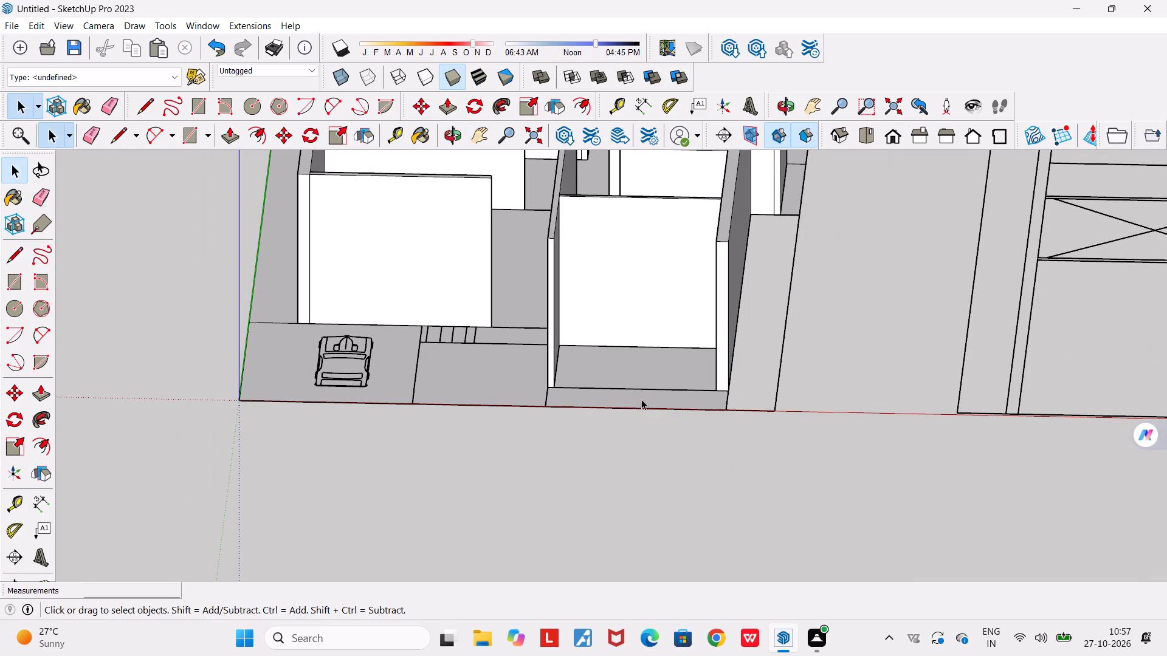
pyautogui.click(641, 399)
pyautogui.press('Delete')
pyautogui.click(470, 389)
pyautogui.press('Delete')
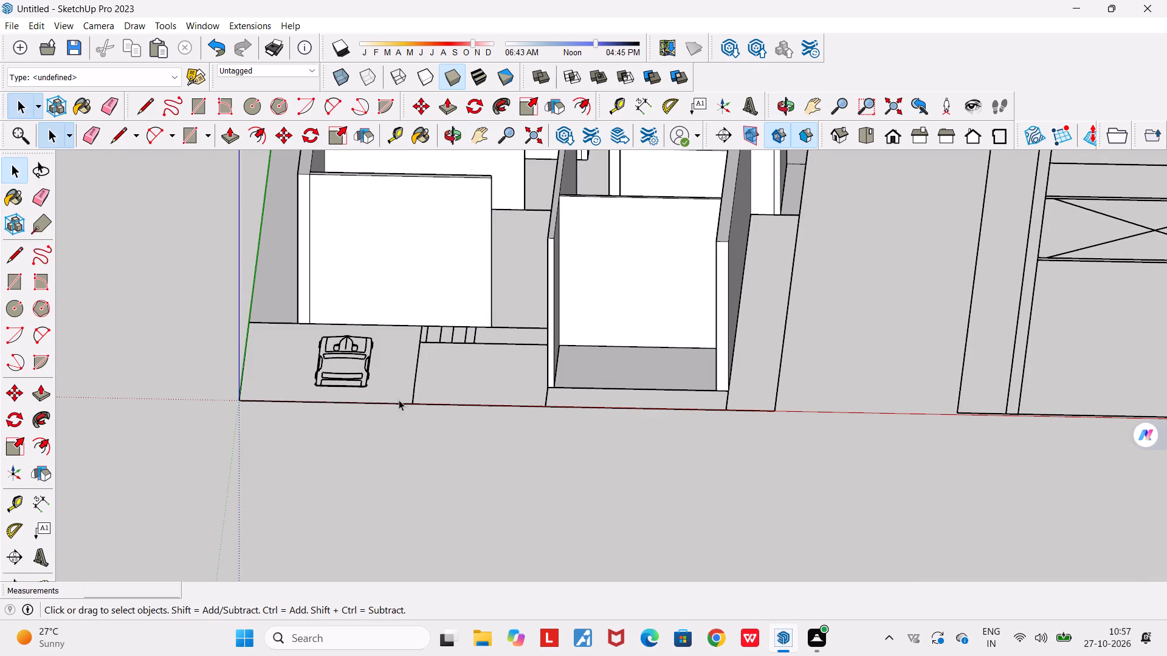
# Delete the ground faces of the strips outside the long wall on the car side and along the rear wall, including the rear corner.
pyautogui.moveTo(389, 386); pyautogui.dragTo(715, 370, button='middle')
pyautogui.click(557, 388)
pyautogui.press('Delete')
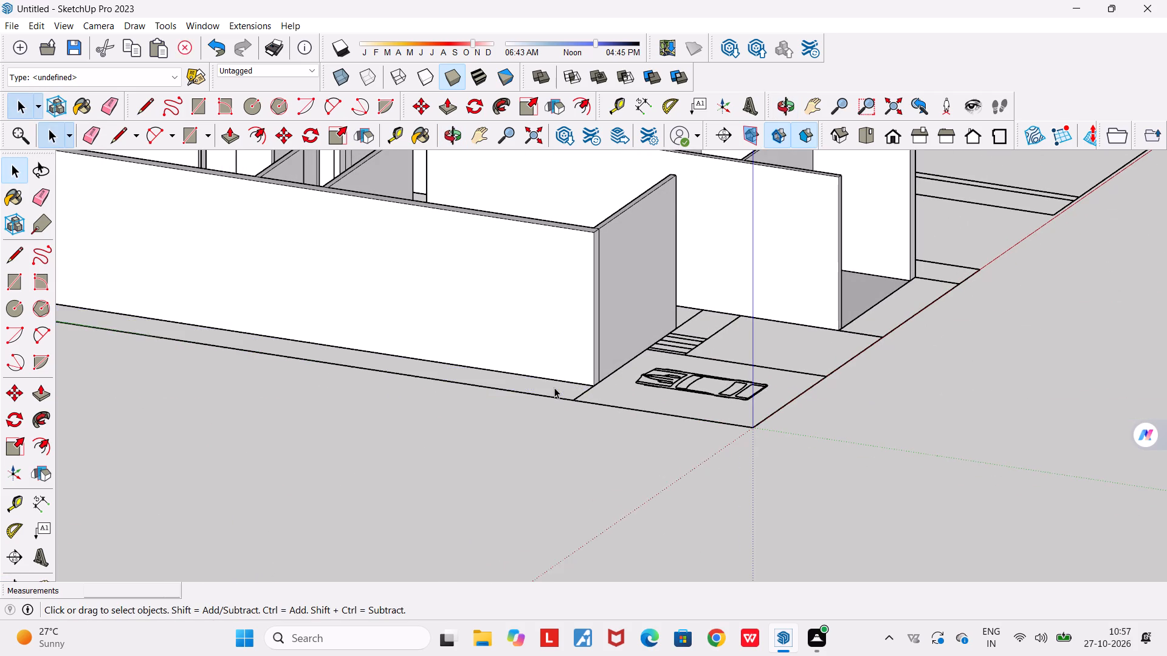
pyautogui.scroll(-8, 554, 388)
pyautogui.moveTo(509, 445); pyautogui.dragTo(839, 407, button='middle')
pyautogui.scroll(5, 458, 420)
pyautogui.moveTo(484, 423); pyautogui.dragTo(484, 488, button='middle')
pyautogui.scroll(5, 545, 370)
pyautogui.click(546, 423)
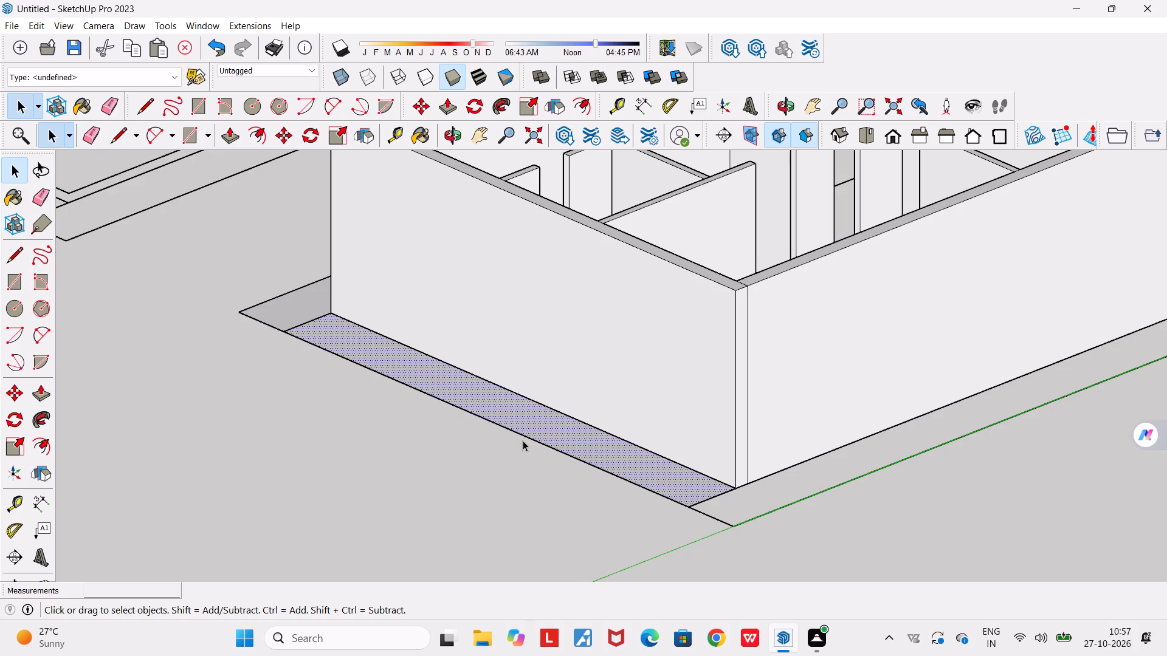
pyautogui.press('Delete')
pyautogui.click(295, 309)
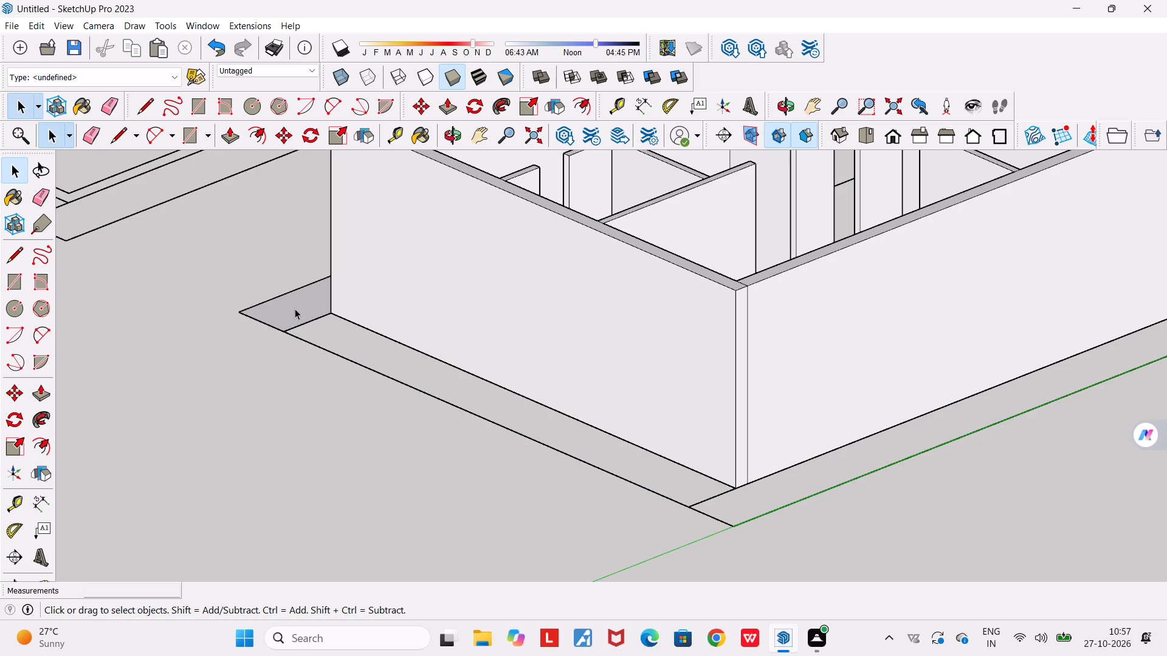
pyautogui.press('Delete')
# Examine the ground floor from the rear, the side and above for remaining faces around the outer walls and inside the rooms.
pyautogui.scroll(-5, 292, 310)
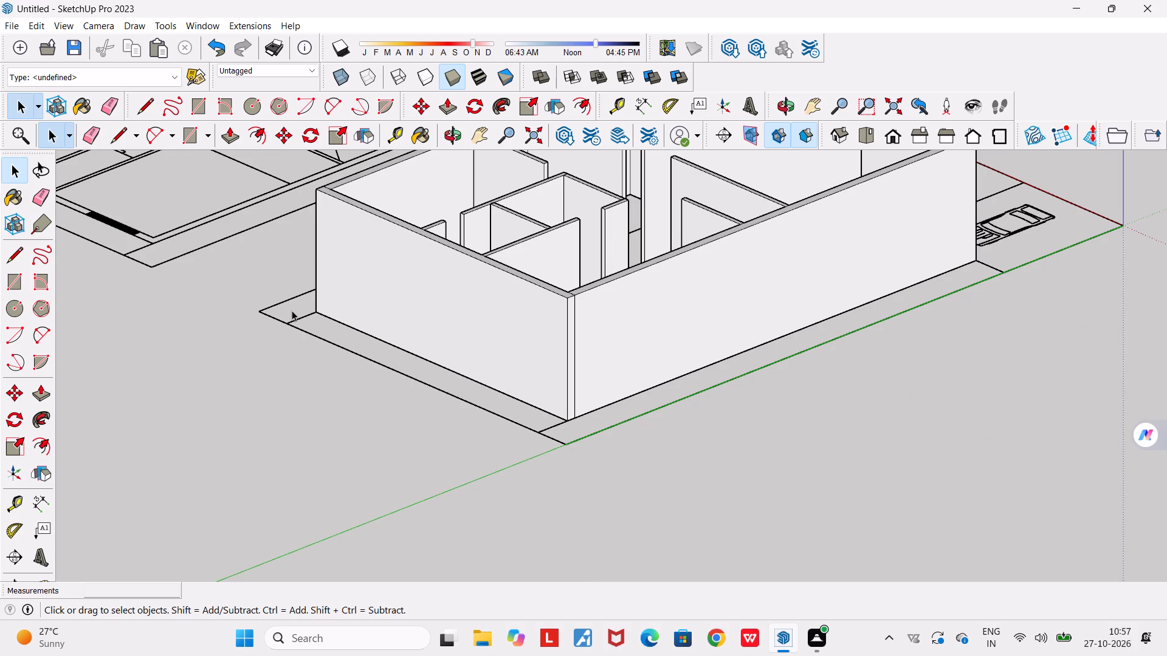
pyautogui.scroll(-8, 292, 310)
pyautogui.moveTo(287, 386); pyautogui.dragTo(623, 419, button='middle')
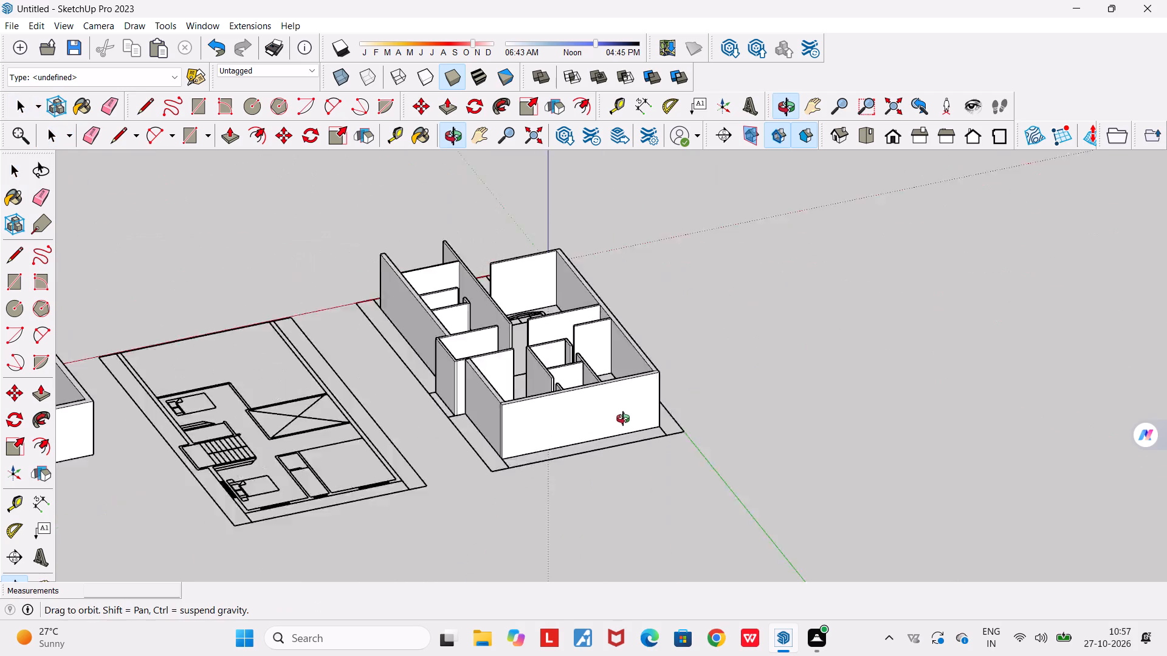
pyautogui.moveTo(623, 419); pyautogui.dragTo(677, 419, button='middle')
pyautogui.moveTo(526, 494); pyautogui.dragTo(796, 480, button='middle')
pyautogui.scroll(4, 772, 501)
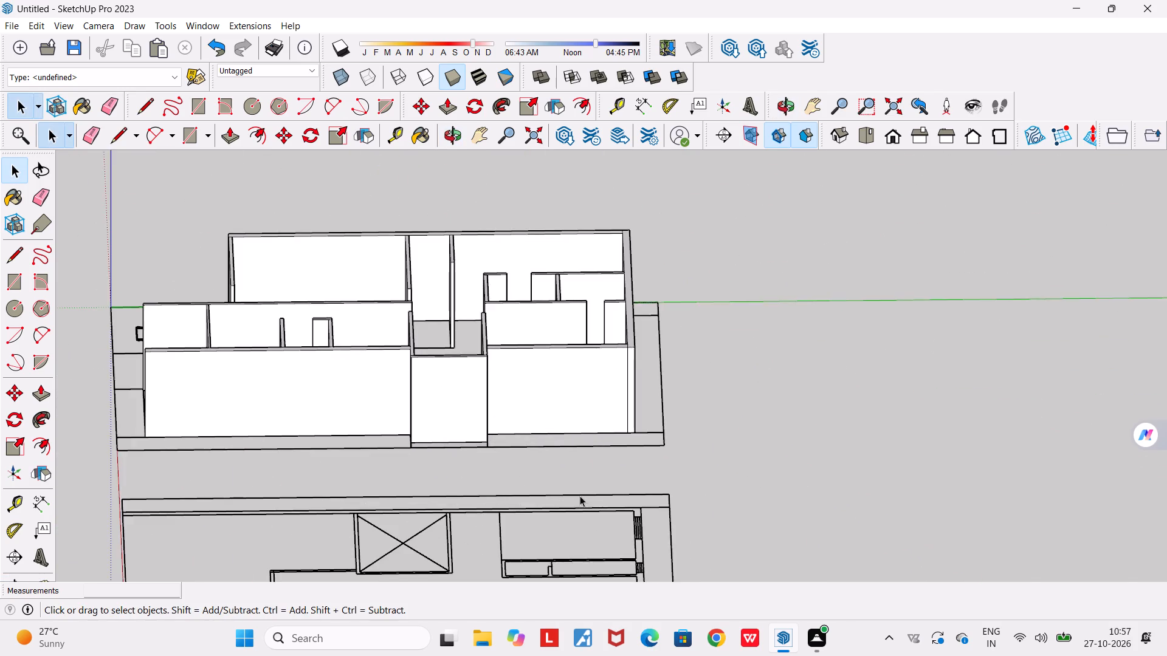
pyautogui.moveTo(580, 496); pyautogui.dragTo(850, 499, button='middle')
pyautogui.scroll(3, 687, 546)
pyautogui.moveTo(638, 521); pyautogui.dragTo(643, 573, button='middle')
pyautogui.scroll(1, 638, 530)
pyautogui.scroll(-2, 643, 573)
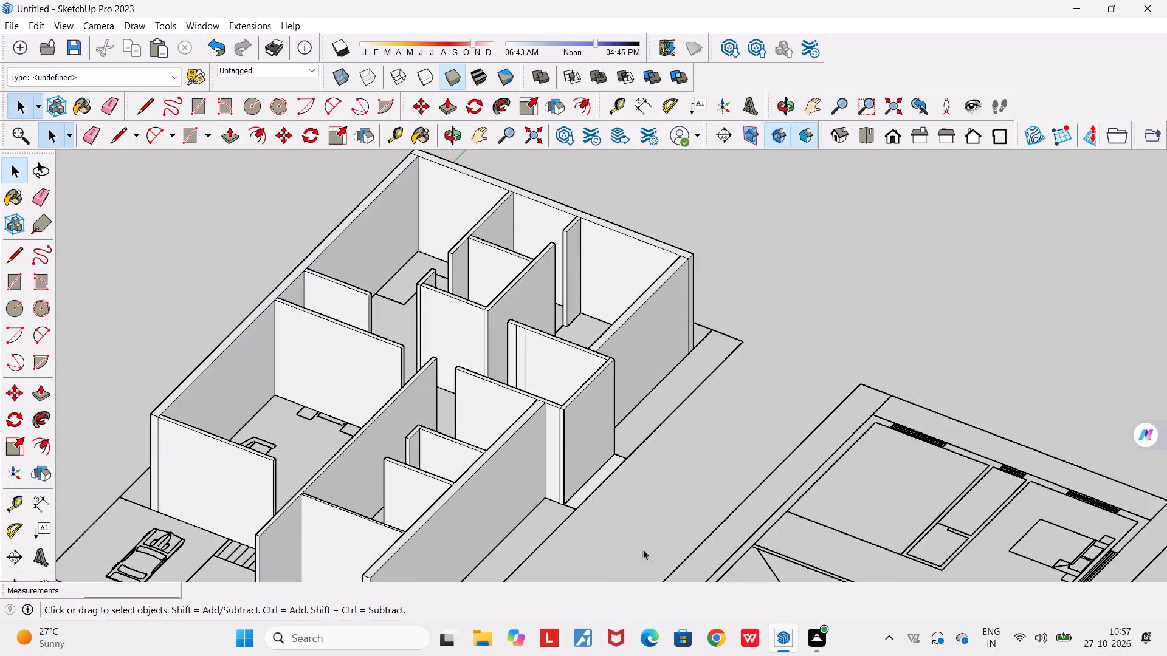
pyautogui.scroll(-12, 641, 527)
pyautogui.moveTo(769, 547); pyautogui.dragTo(924, 513, button='middle')
pyautogui.scroll(1, 779, 630)
pyautogui.scroll(3, 833, 558)
pyautogui.scroll(6, 594, 561)
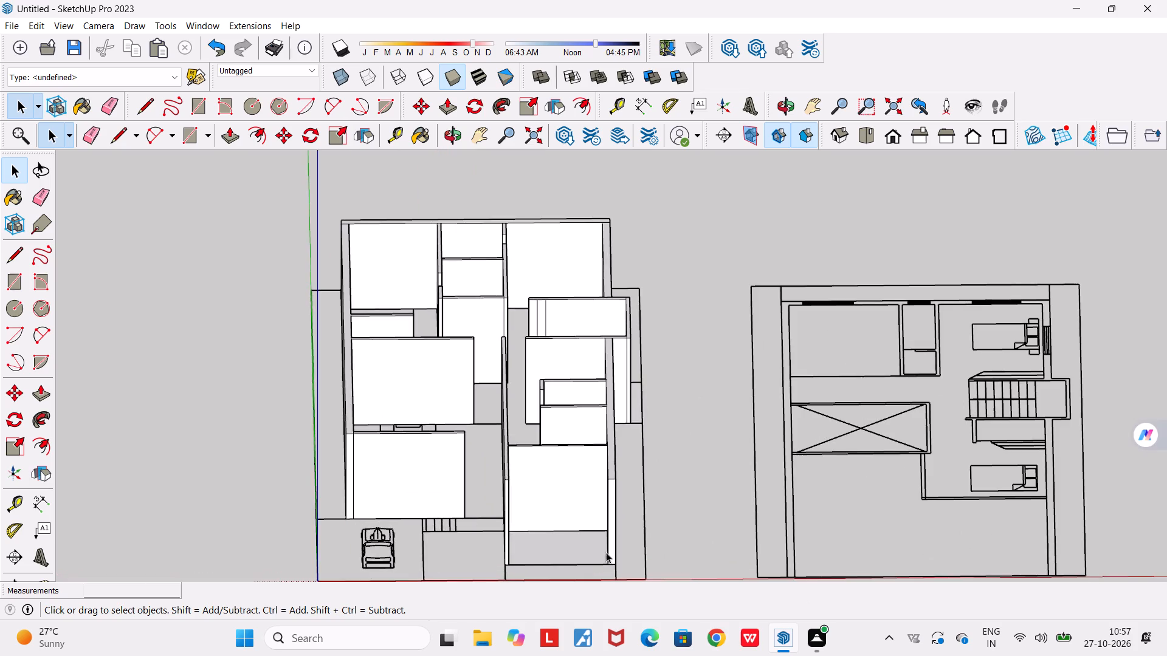
# Delete the faces of the two end treads in the ground-floor staircase.
pyautogui.moveTo(638, 530); pyautogui.dragTo(435, 598, button='middle')
pyautogui.scroll(5, 436, 426)
pyautogui.moveTo(435, 445); pyautogui.dragTo(428, 547, button='middle')
pyautogui.scroll(1, 466, 435)
pyautogui.moveTo(528, 432); pyautogui.dragTo(1037, 402, button='middle')
pyautogui.scroll(7, 436, 388)
pyautogui.click(436, 388)
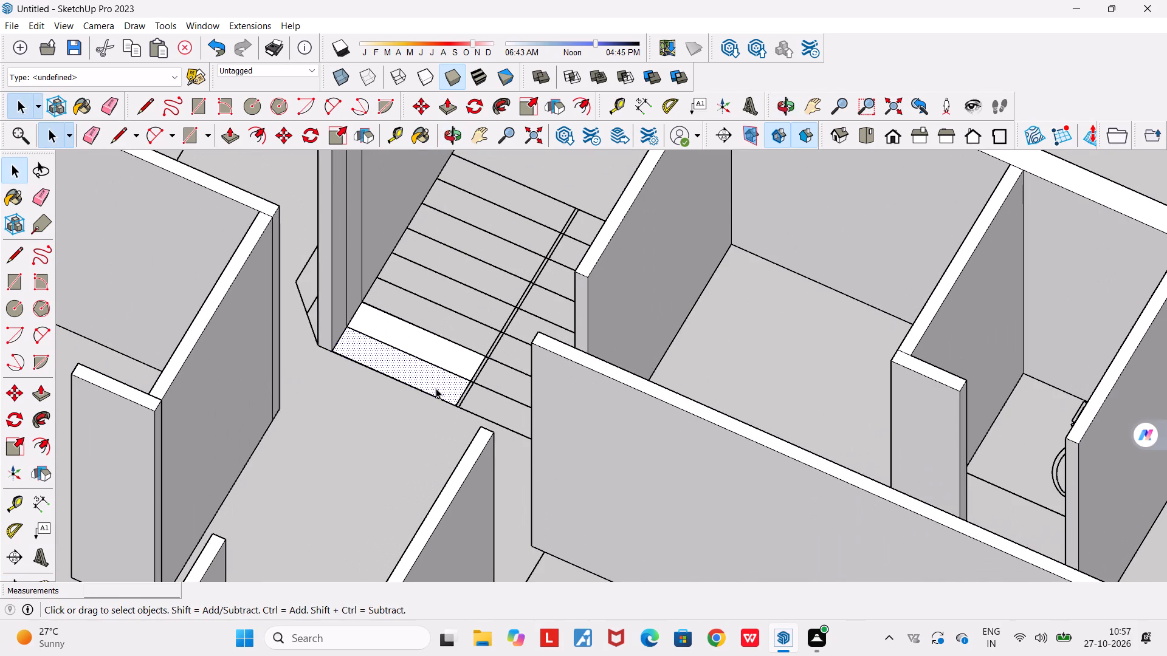
pyautogui.press('Delete')
pyautogui.click(442, 361)
pyautogui.press('Delete')
# Examine the staircase, room interiors and outer strips of the ground floor from the rear and the sides.
pyautogui.scroll(-4, 442, 361)
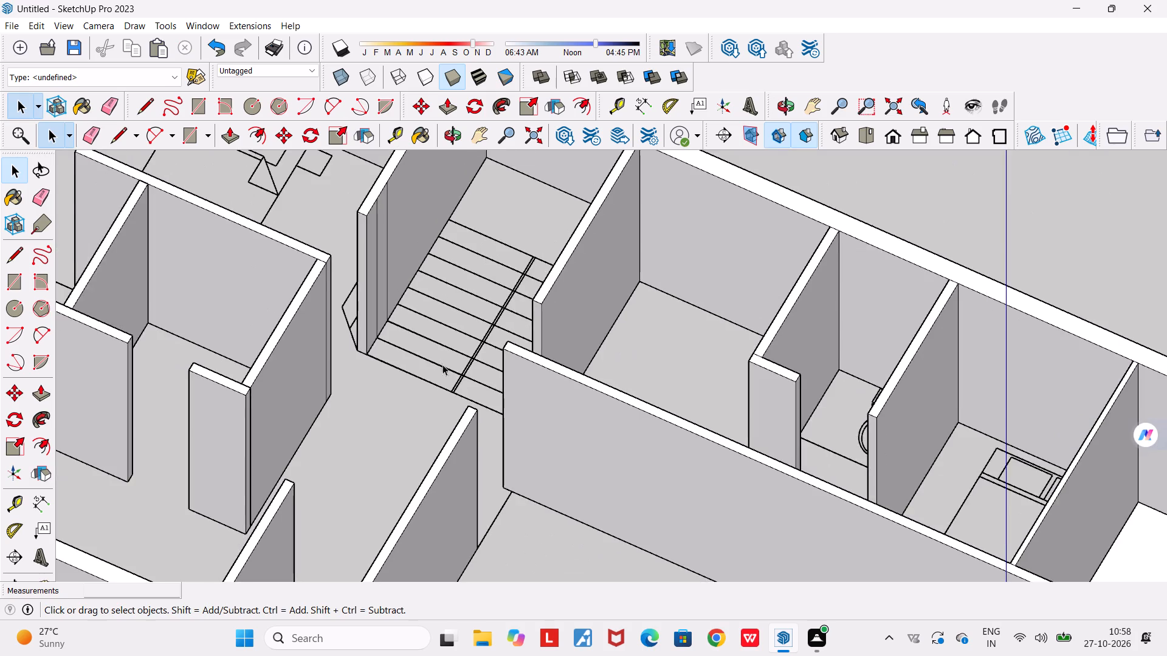
pyautogui.moveTo(442, 365); pyautogui.dragTo(774, 352, button='middle')
pyautogui.scroll(-6, 774, 352)
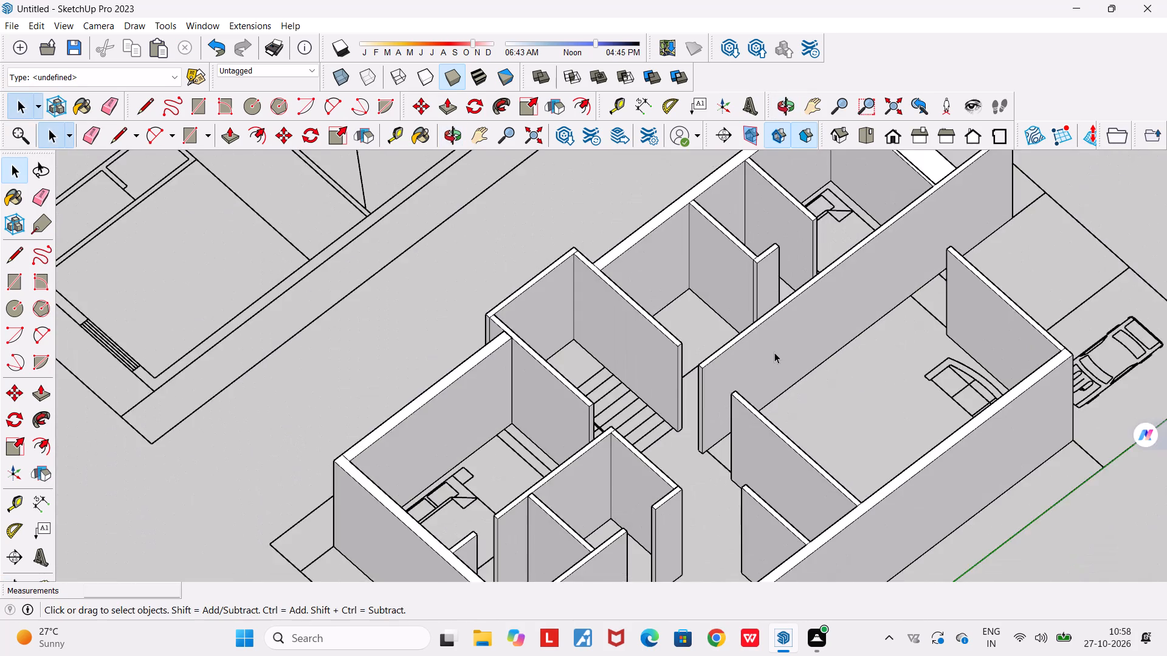
pyautogui.scroll(-4, 774, 352)
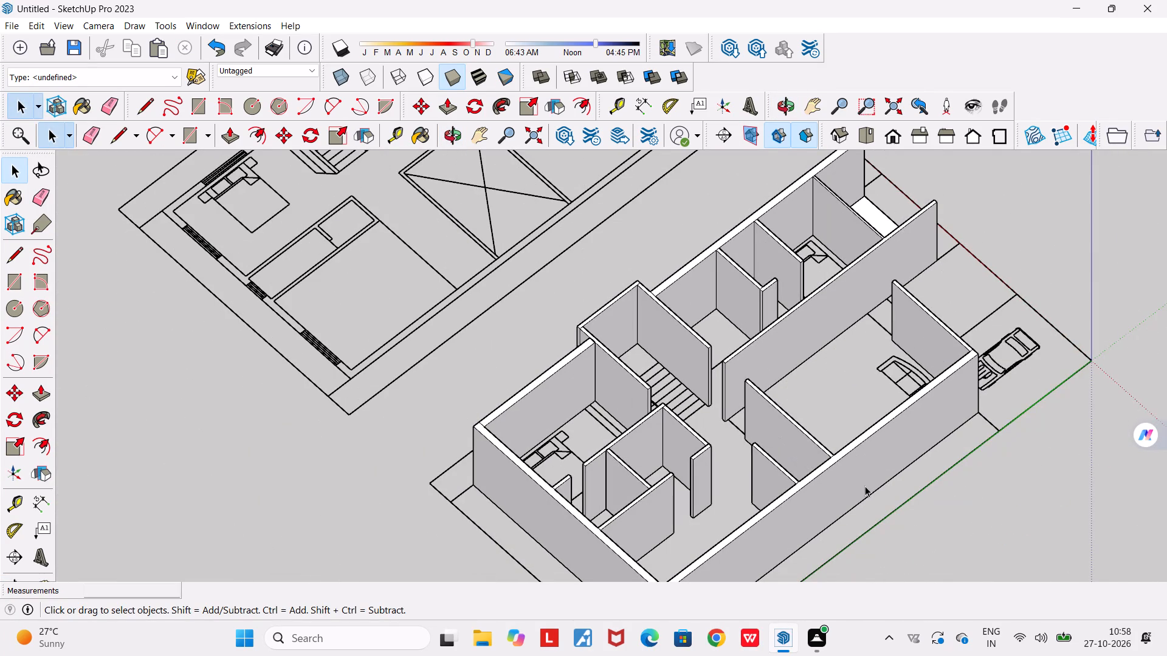
pyautogui.moveTo(819, 505); pyautogui.dragTo(810, 495, button='middle')
pyautogui.moveTo(810, 495); pyautogui.dragTo(721, 300, button='middle')
pyautogui.scroll(-4, 723, 298)
pyautogui.moveTo(826, 470); pyautogui.dragTo(509, 581, button='middle')
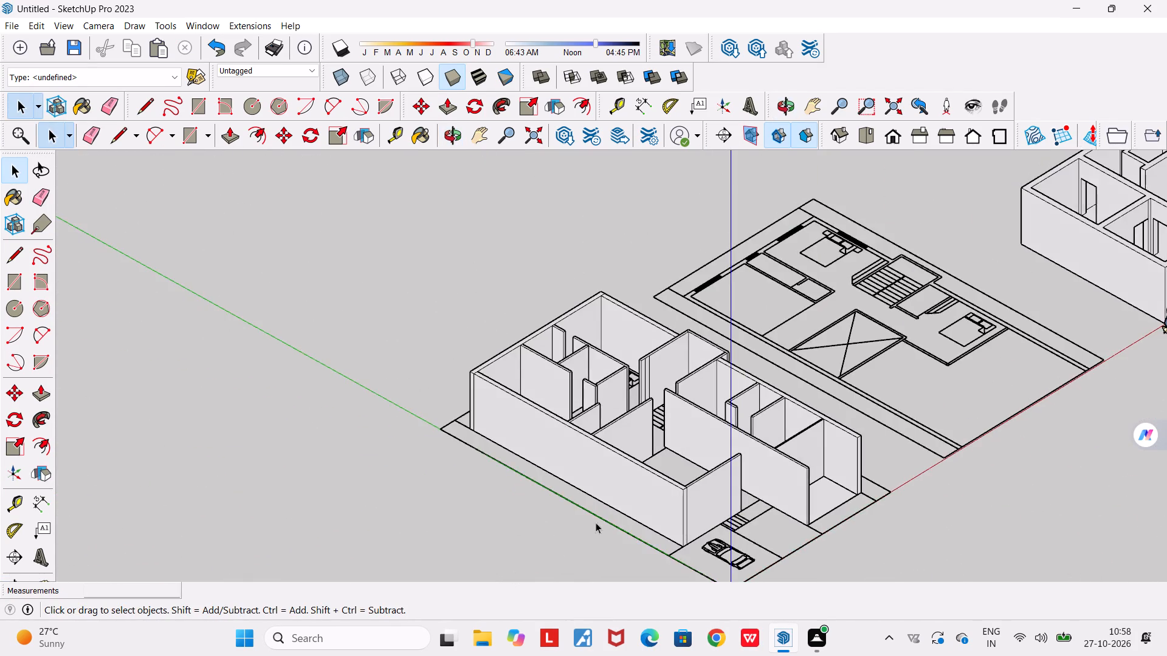
pyautogui.scroll(5, 613, 519)
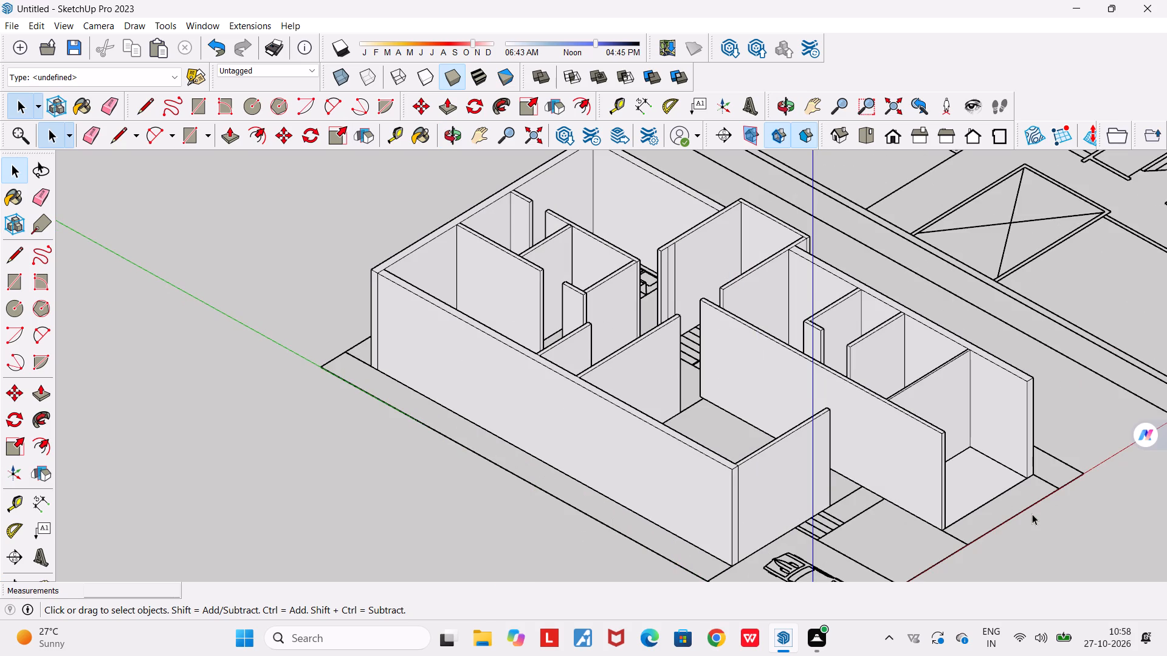
pyautogui.moveTo(1040, 519); pyautogui.dragTo(766, 582, button='middle')
pyautogui.scroll(-1, 766, 582)
pyautogui.scroll(-9, 791, 482)
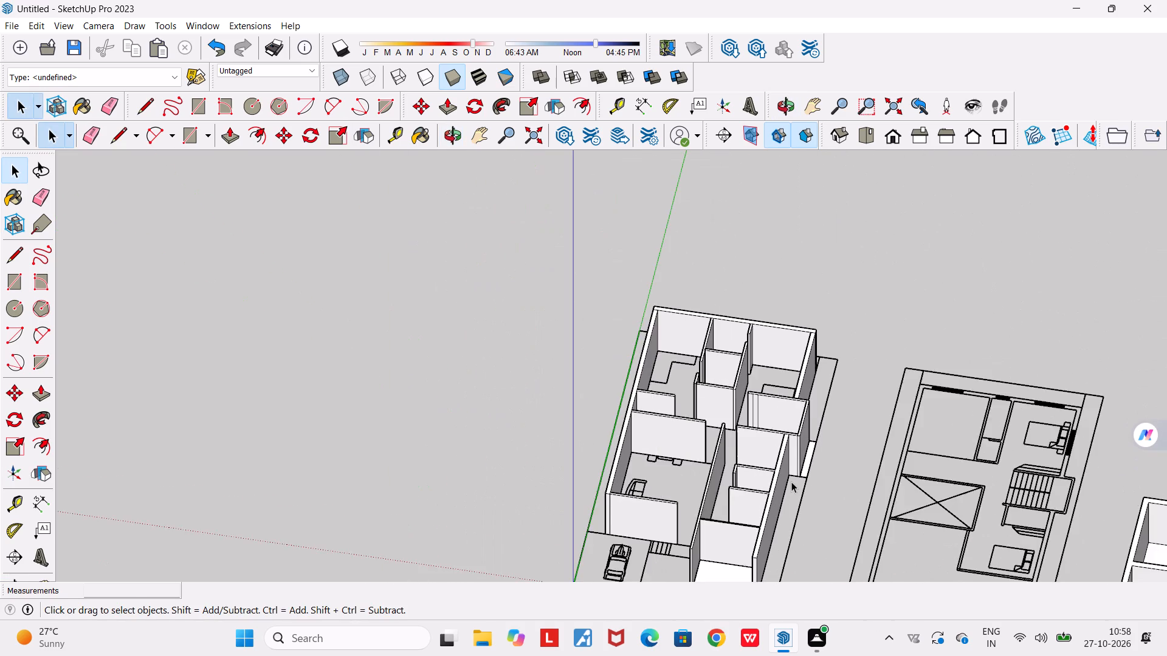
# Inspect the ground floor's entrance and open front room, and compare the building with the two neighbouring floor layouts.
pyautogui.scroll(-3, 791, 482)
pyautogui.moveTo(867, 507); pyautogui.dragTo(940, 480, button='middle')
pyautogui.scroll(9, 785, 535)
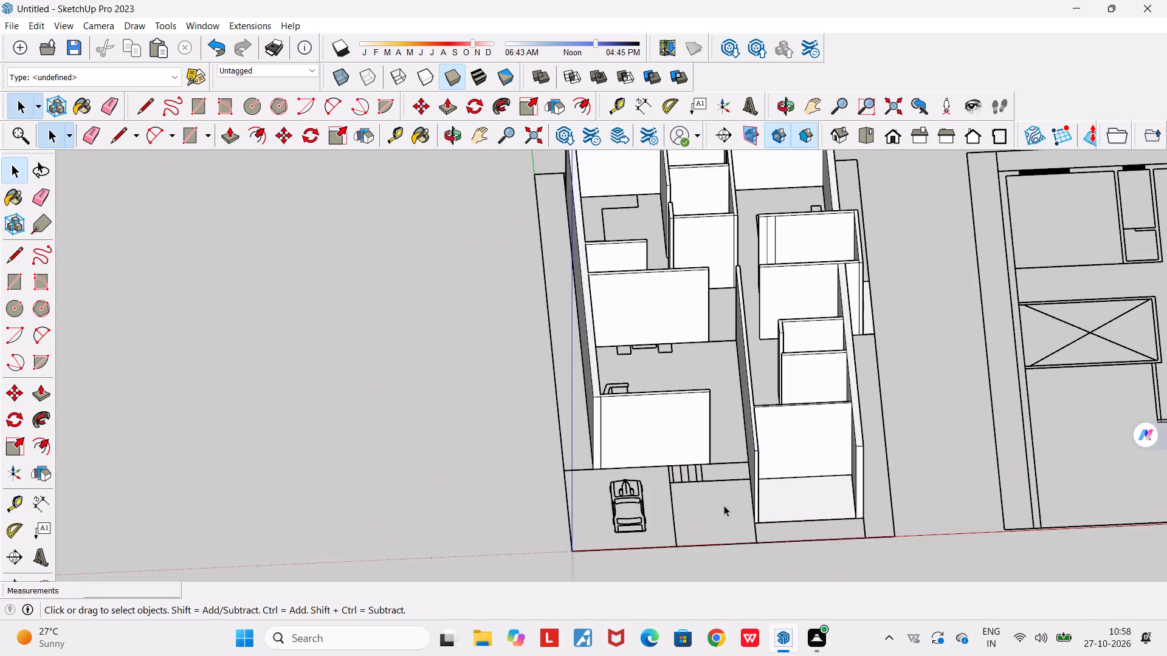
pyautogui.moveTo(723, 506); pyautogui.dragTo(675, 509, button='middle')
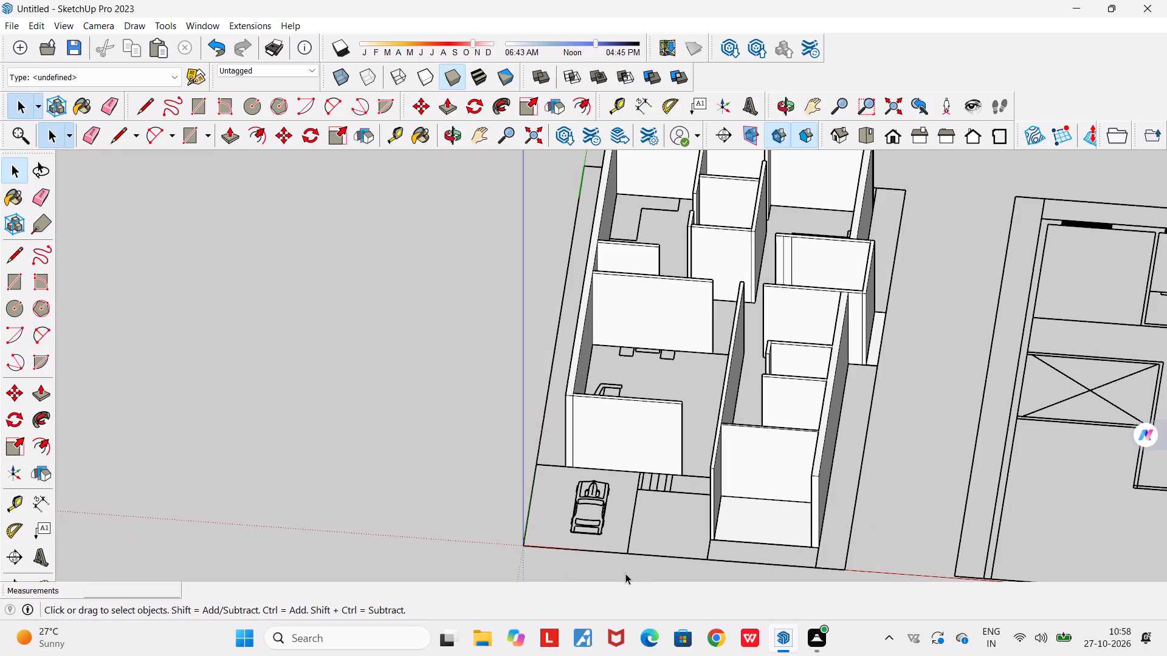
pyautogui.scroll(4, 670, 537)
pyautogui.moveTo(670, 537); pyautogui.dragTo(754, 538, button='middle')
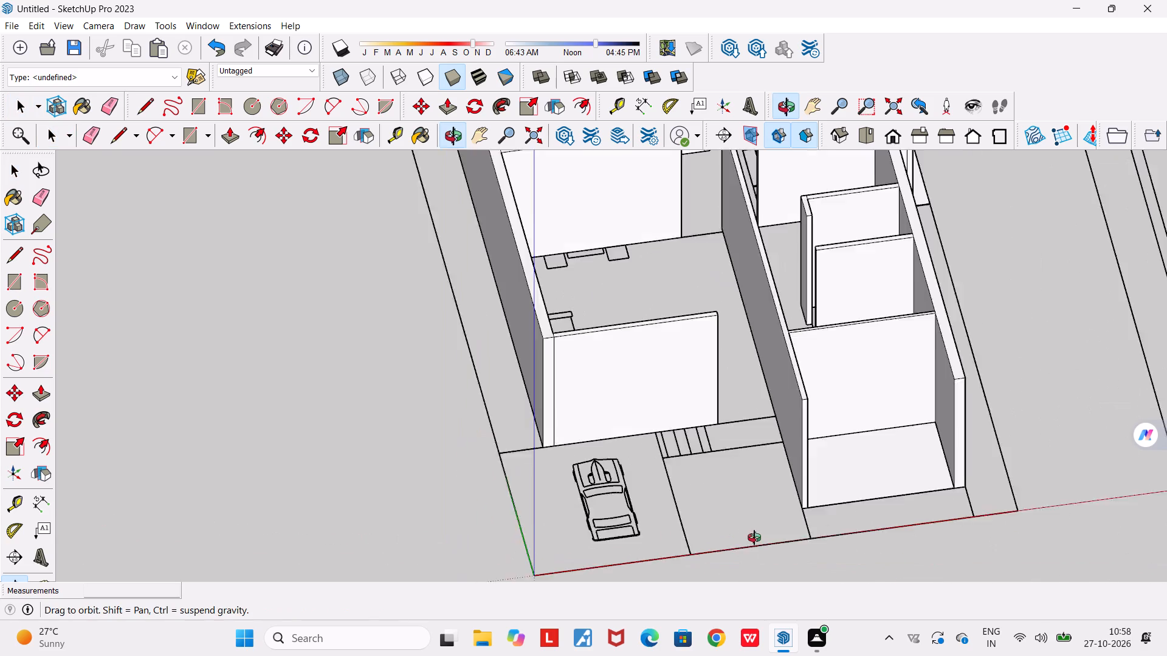
pyautogui.moveTo(754, 538); pyautogui.dragTo(787, 538, button='middle')
pyautogui.scroll(-9, 787, 538)
pyautogui.moveTo(894, 531); pyautogui.dragTo(491, 552, button='middle')
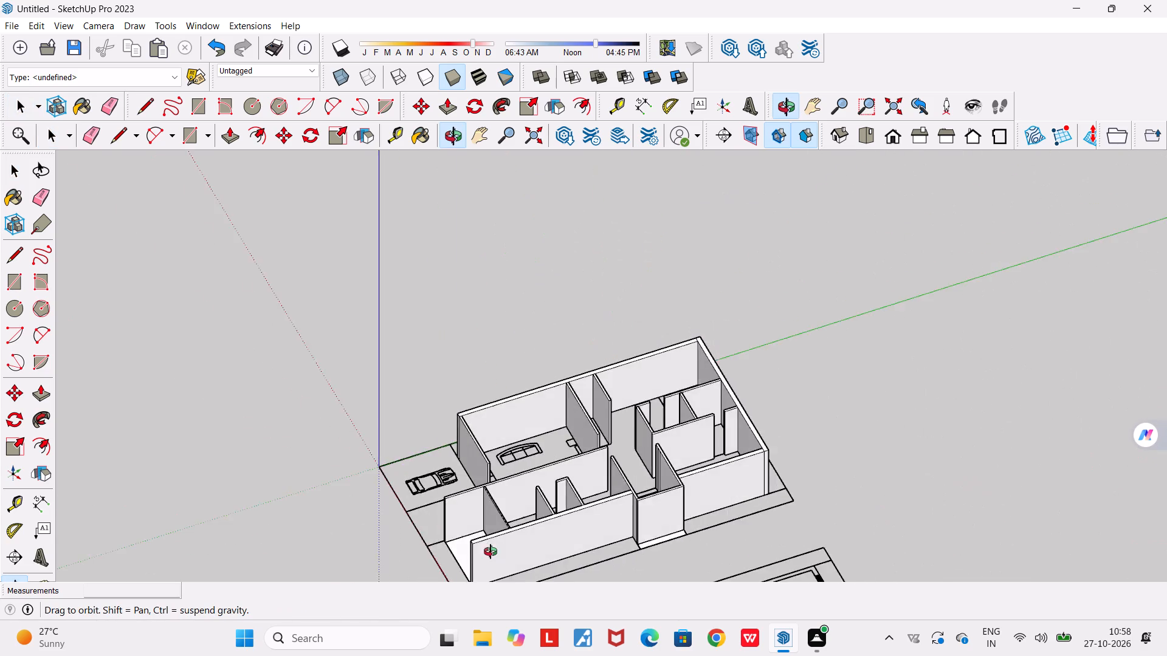
pyautogui.moveTo(491, 552); pyautogui.dragTo(562, 493, button='middle')
pyautogui.scroll(-9, 562, 493)
pyautogui.scroll(8, 617, 575)
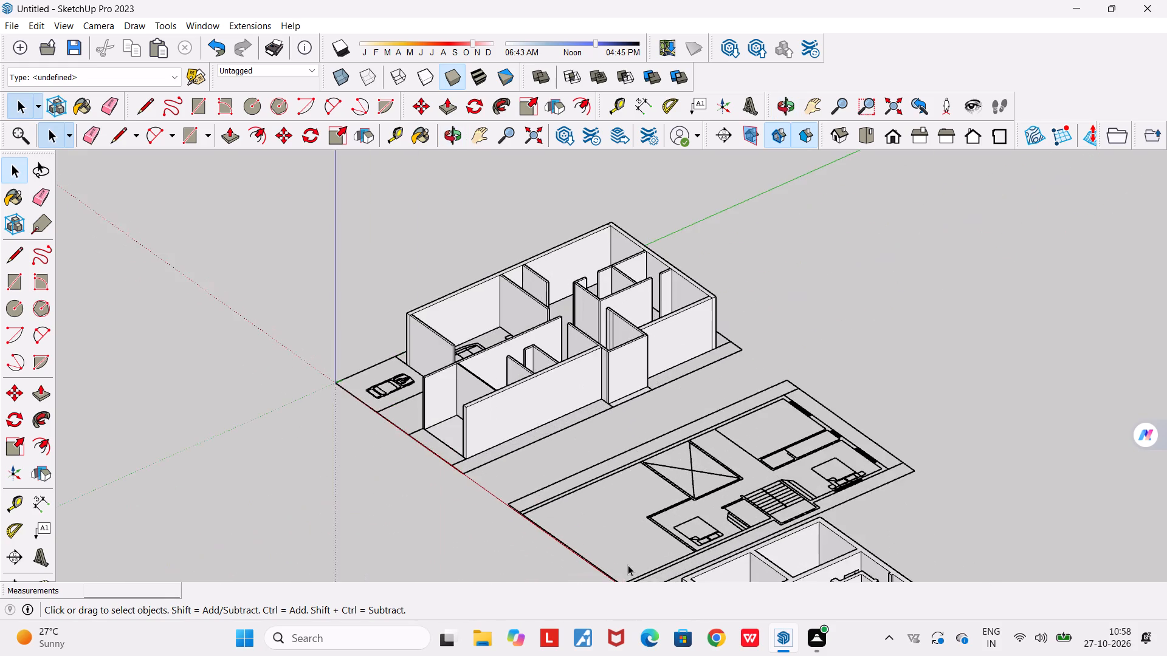
pyautogui.moveTo(633, 561); pyautogui.dragTo(957, 529, button='middle')
pyautogui.scroll(4, 948, 515)
pyautogui.moveTo(915, 497); pyautogui.dragTo(869, 598, button='middle')
pyautogui.scroll(-2, 869, 598)
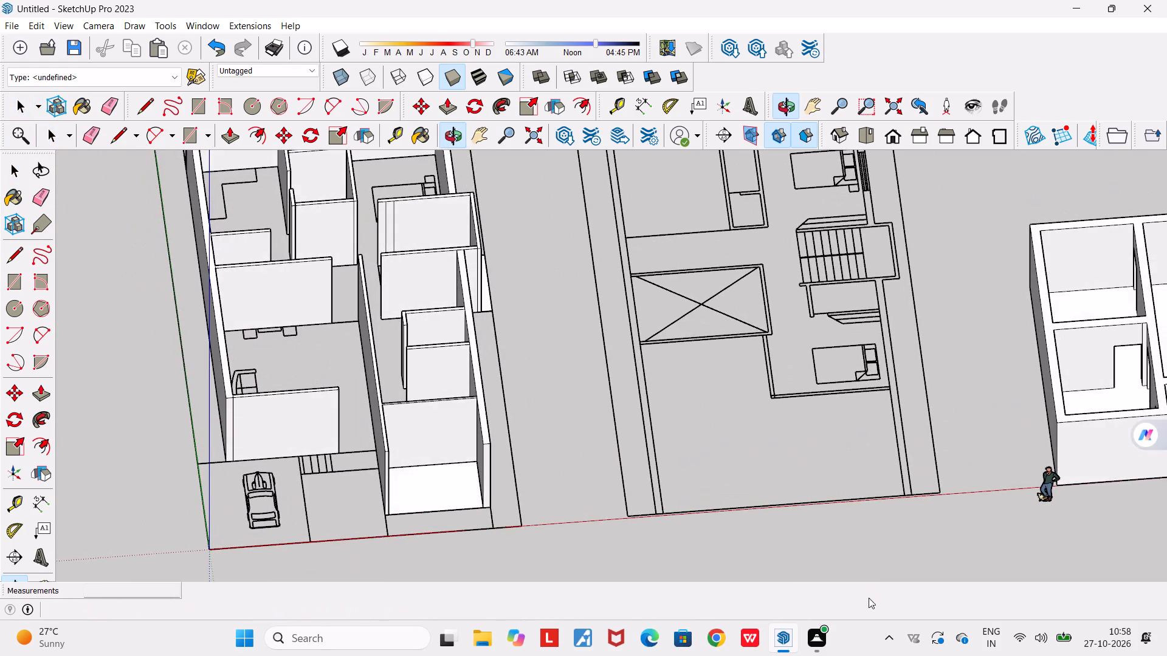
# Draw a rectangle about 229 by 16459 mm over the middle plan's long outer wall on the side facing the ground-floor model.
pyautogui.scroll(-11, 873, 556)
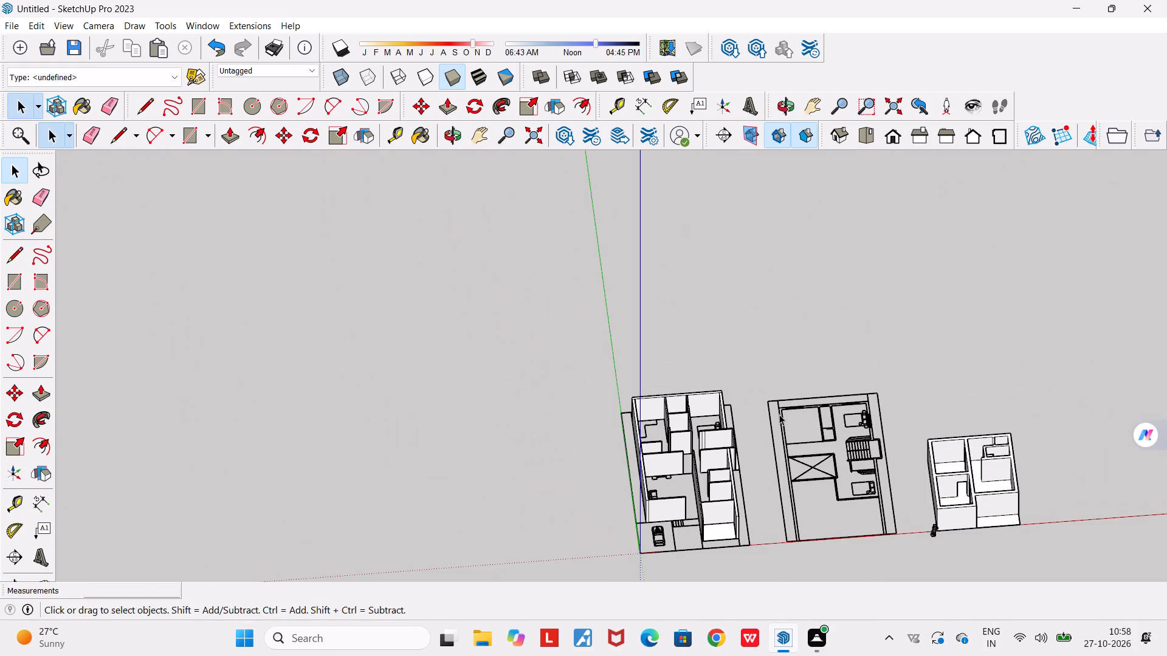
pyautogui.scroll(4, 808, 459)
pyautogui.scroll(6, 867, 482)
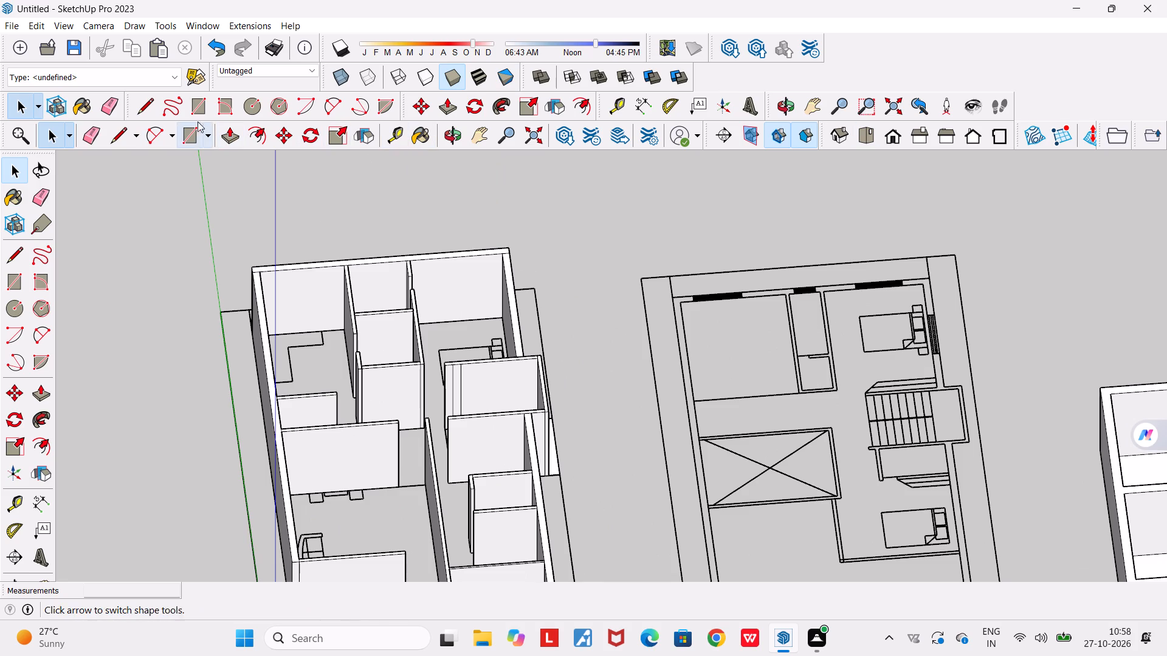
pyautogui.click(202, 103)
pyautogui.scroll(6, 670, 308)
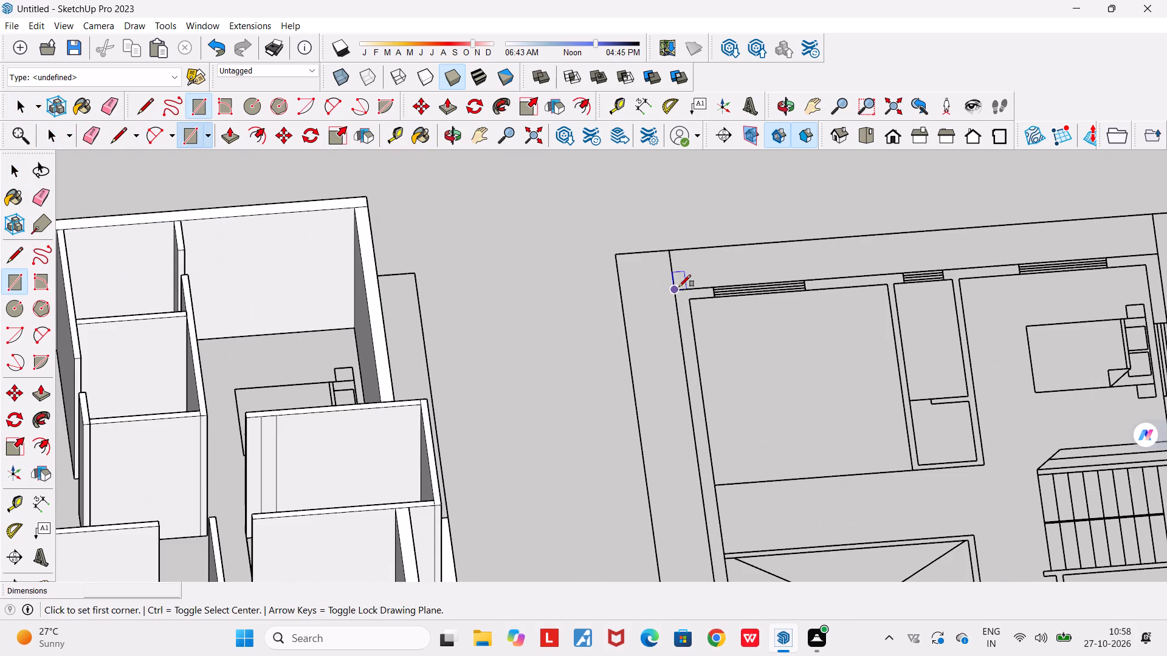
pyautogui.click(675, 289)
pyautogui.scroll(-18, 703, 346)
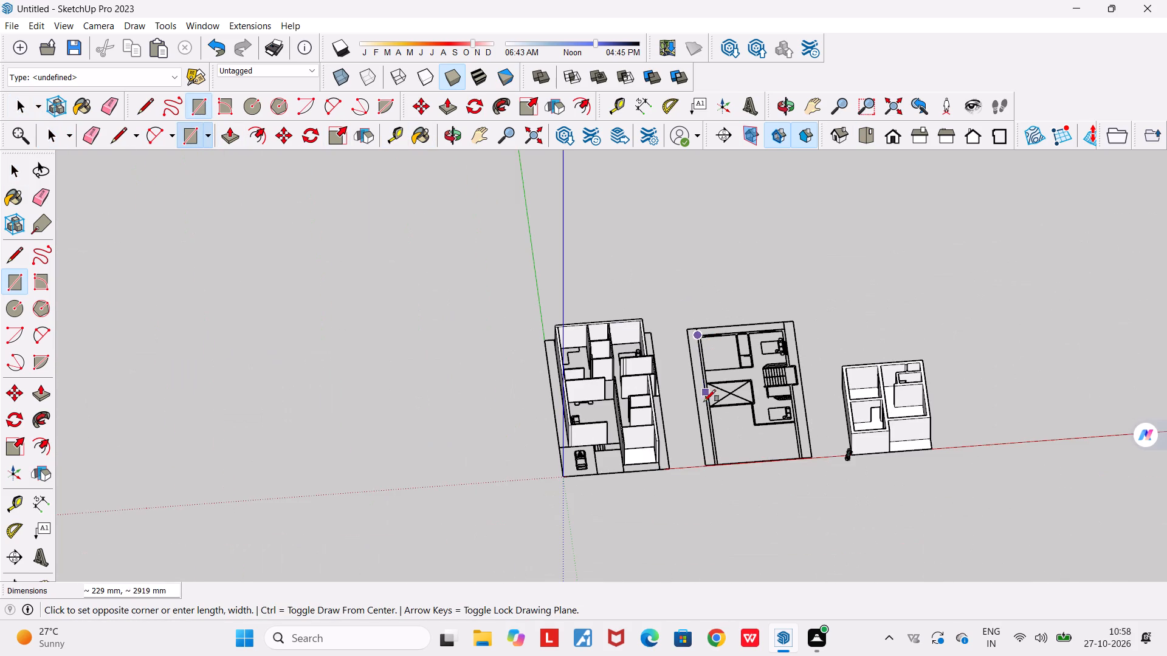
pyautogui.scroll(19, 717, 465)
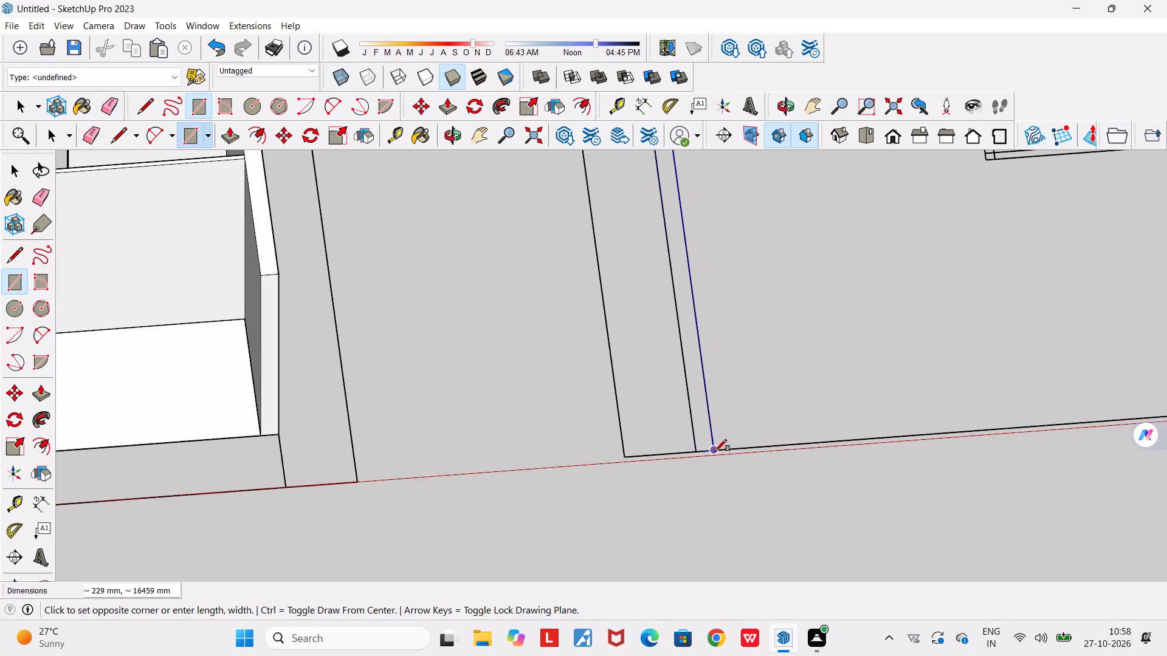
pyautogui.click(714, 451)
# Draw a rectangle about 229 by 9331 mm over the middle plan's opposite outer wall, from the staircase to the front edge.
pyautogui.scroll(-19, 714, 451)
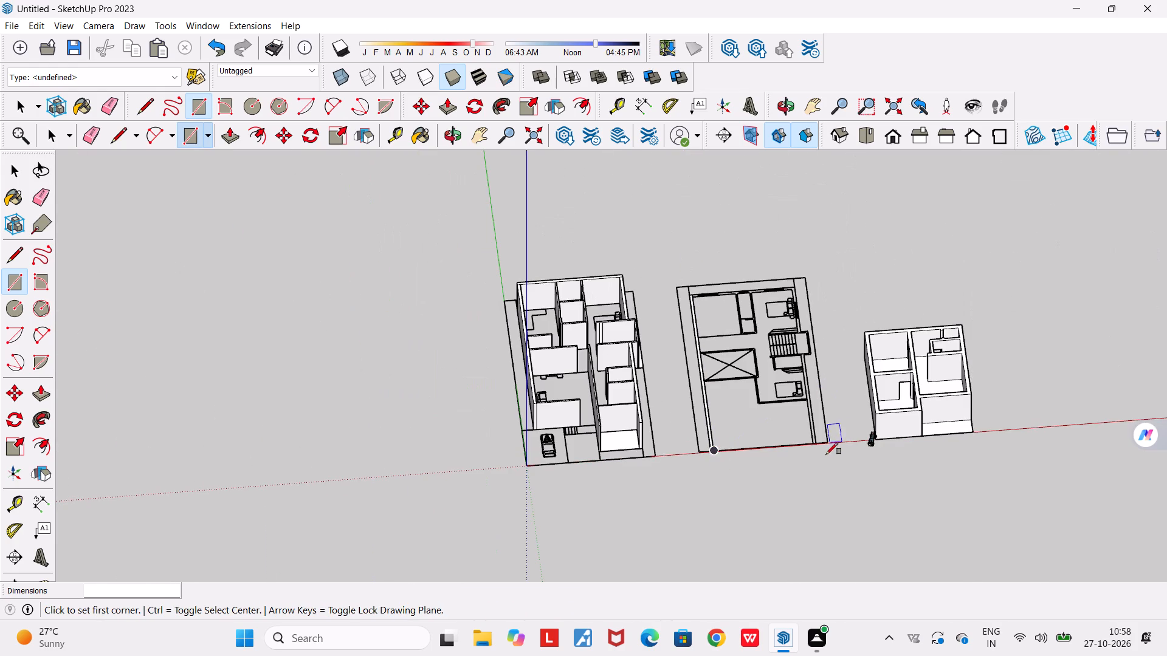
pyautogui.scroll(12, 821, 455)
pyautogui.scroll(-5, 793, 297)
pyautogui.scroll(2, 761, 193)
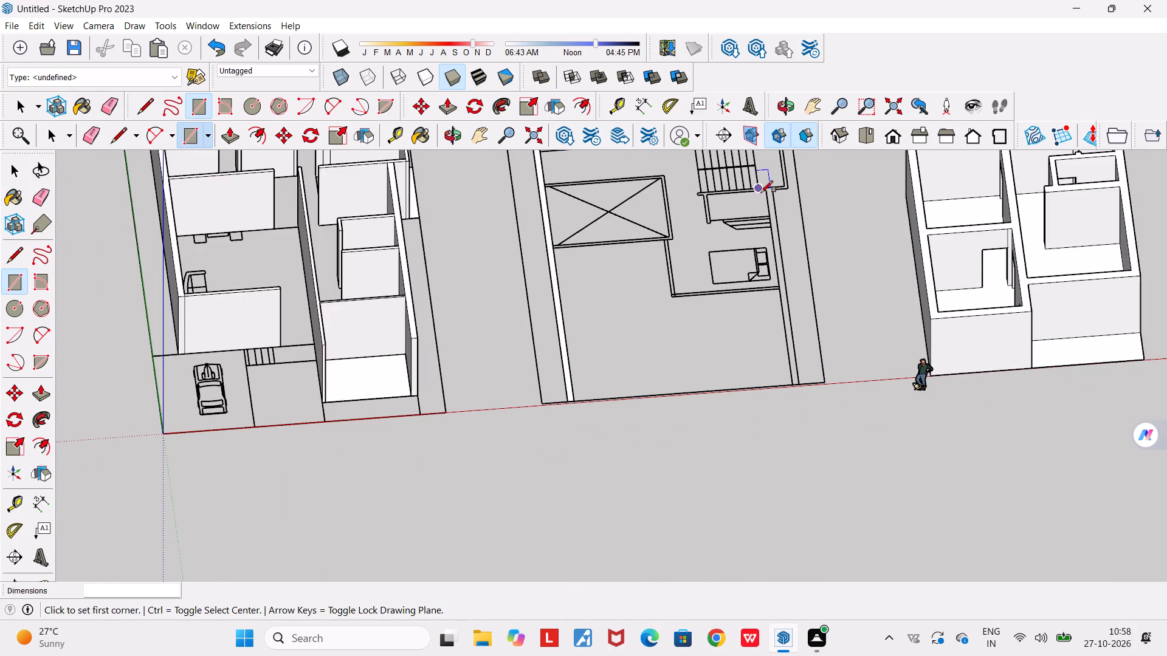
pyautogui.scroll(6, 761, 193)
pyautogui.click(769, 190)
pyautogui.scroll(-7, 791, 311)
pyautogui.scroll(9, 819, 483)
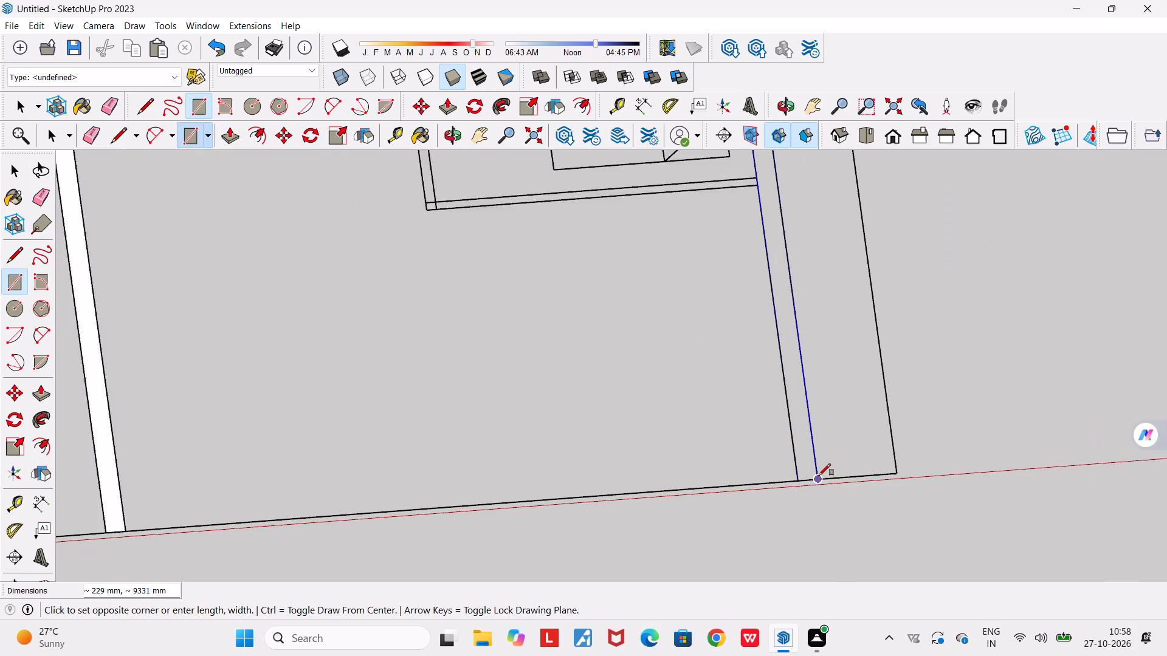
pyautogui.scroll(1, 819, 476)
pyautogui.click(819, 475)
# Trace rectangles over the staircase's outer end wall, about 2314 mm long, and its front wall, about 3098 by 114 mm.
pyautogui.scroll(-16, 814, 437)
pyautogui.scroll(2, 805, 279)
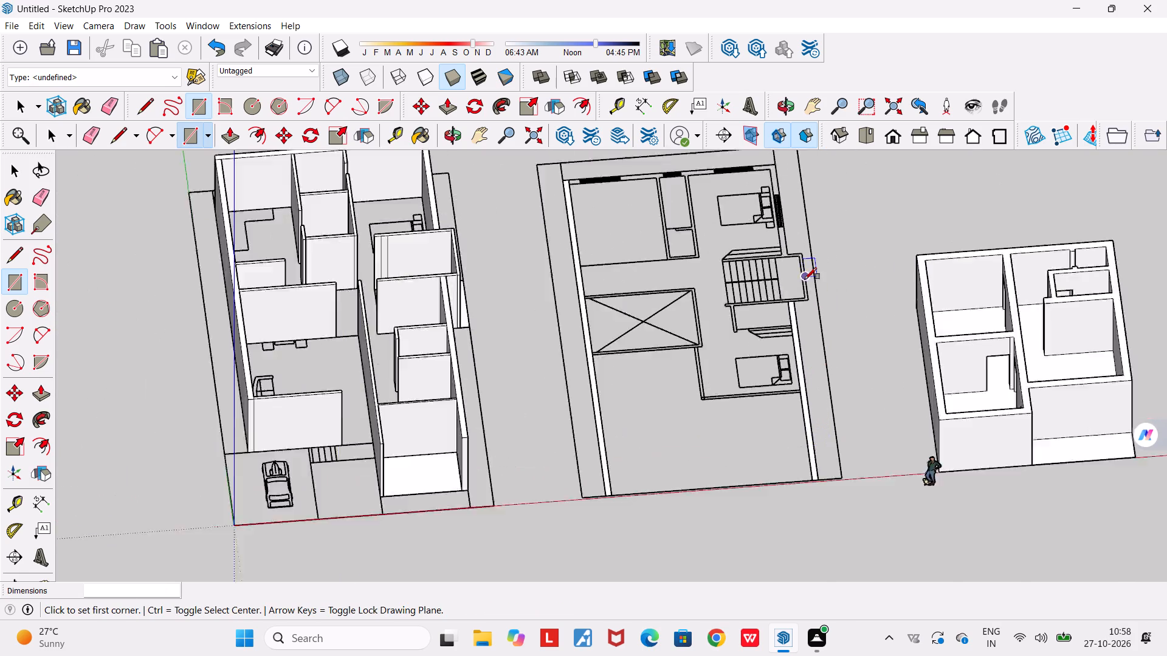
pyautogui.scroll(13, 805, 279)
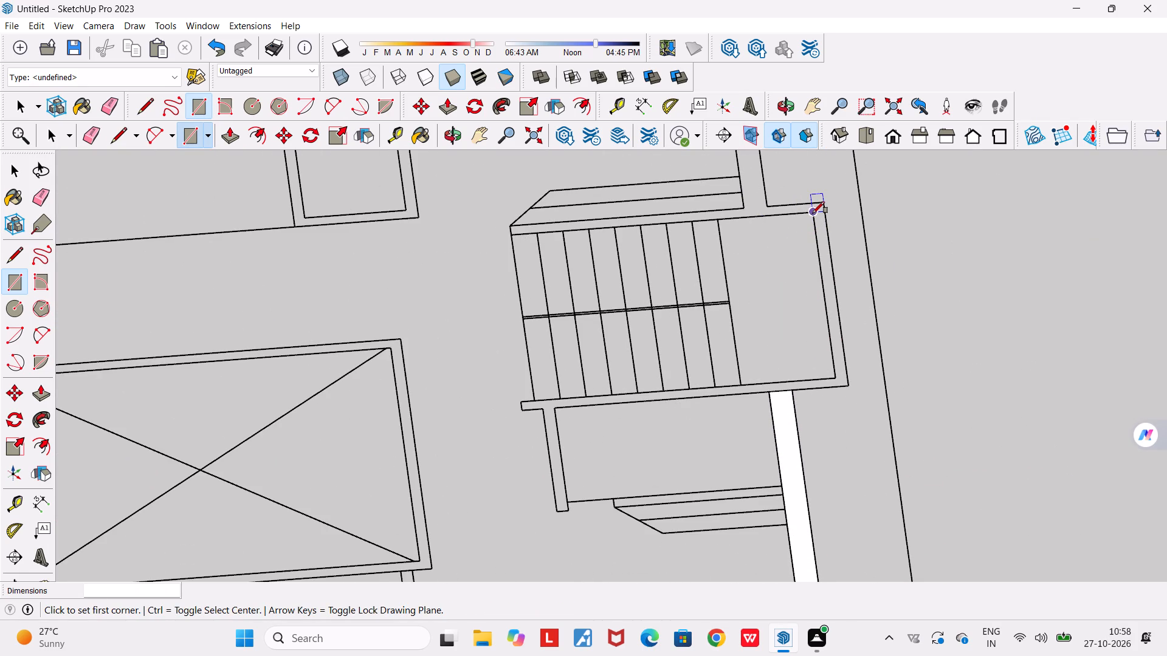
pyautogui.click(813, 213)
pyautogui.click(850, 389)
pyautogui.click(833, 379)
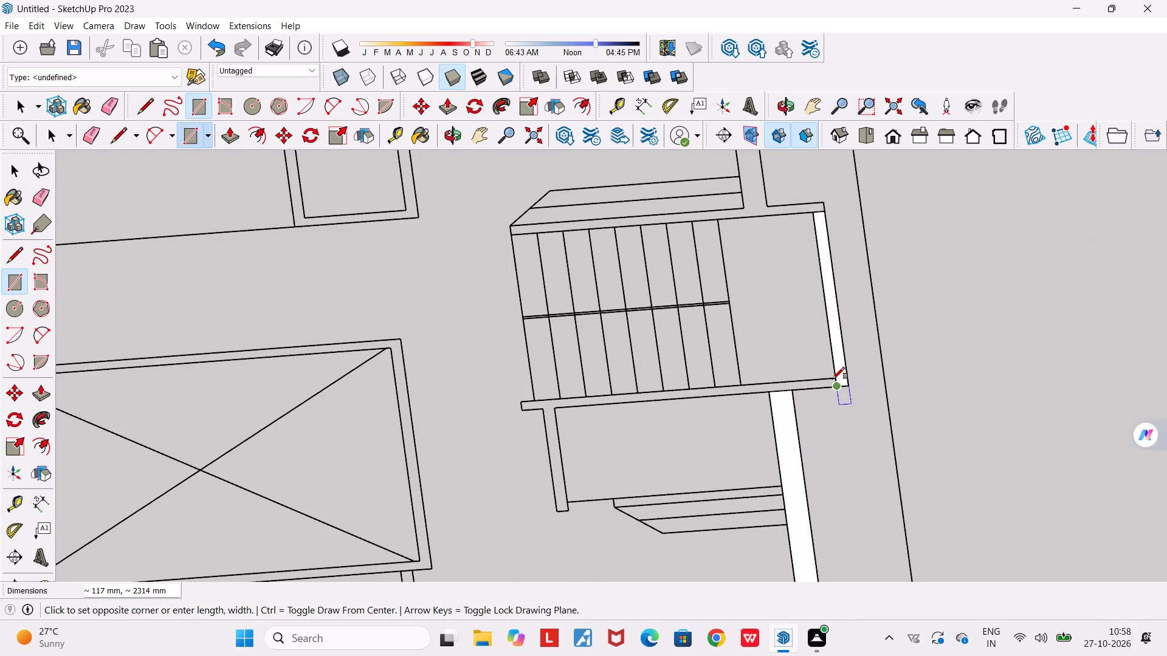
pyautogui.click(837, 377)
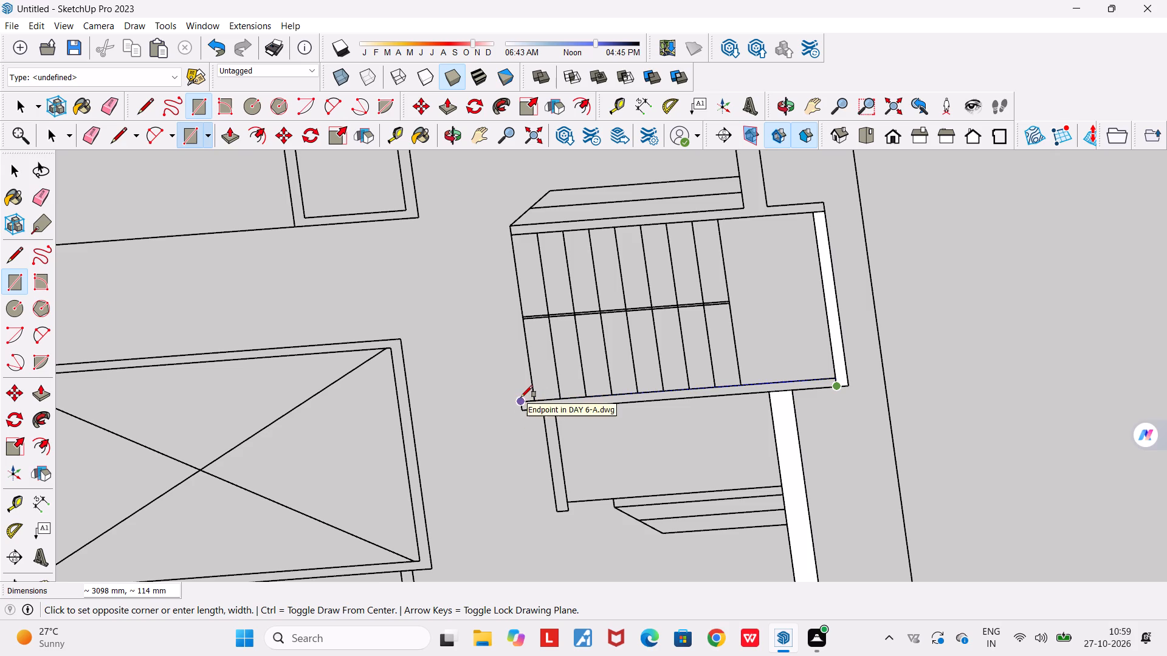
pyautogui.click(522, 406)
pyautogui.click(526, 397)
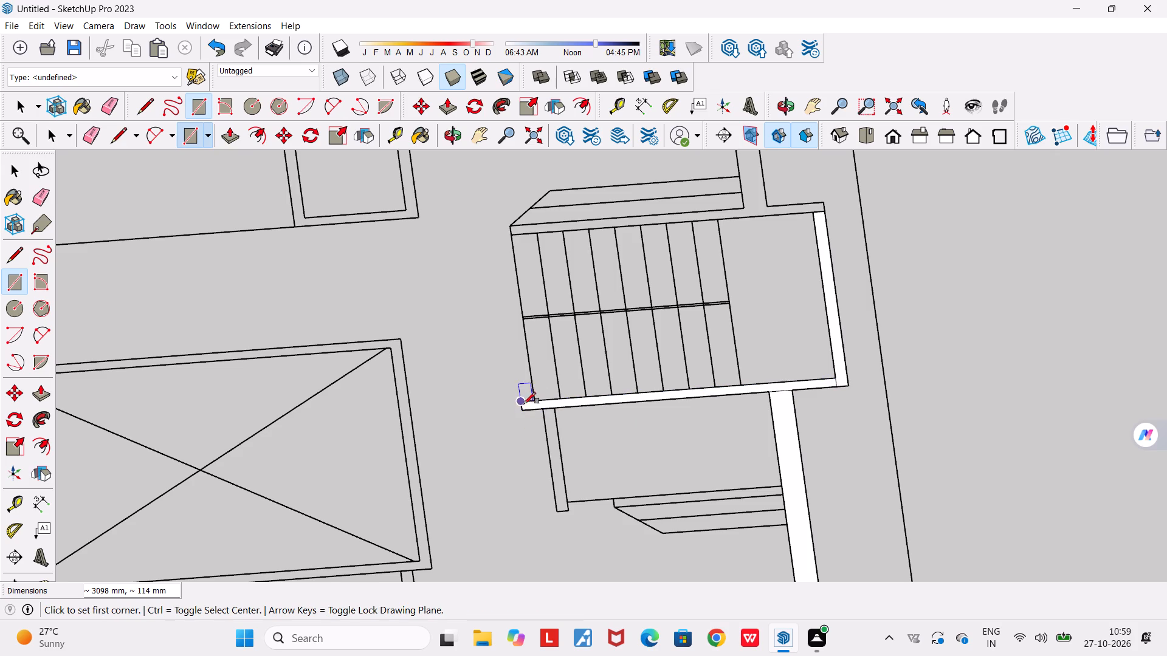
# Trace rectangles over the short wall projecting forward from the staircase and over the staircase's full rear wall.
pyautogui.scroll(4, 544, 471)
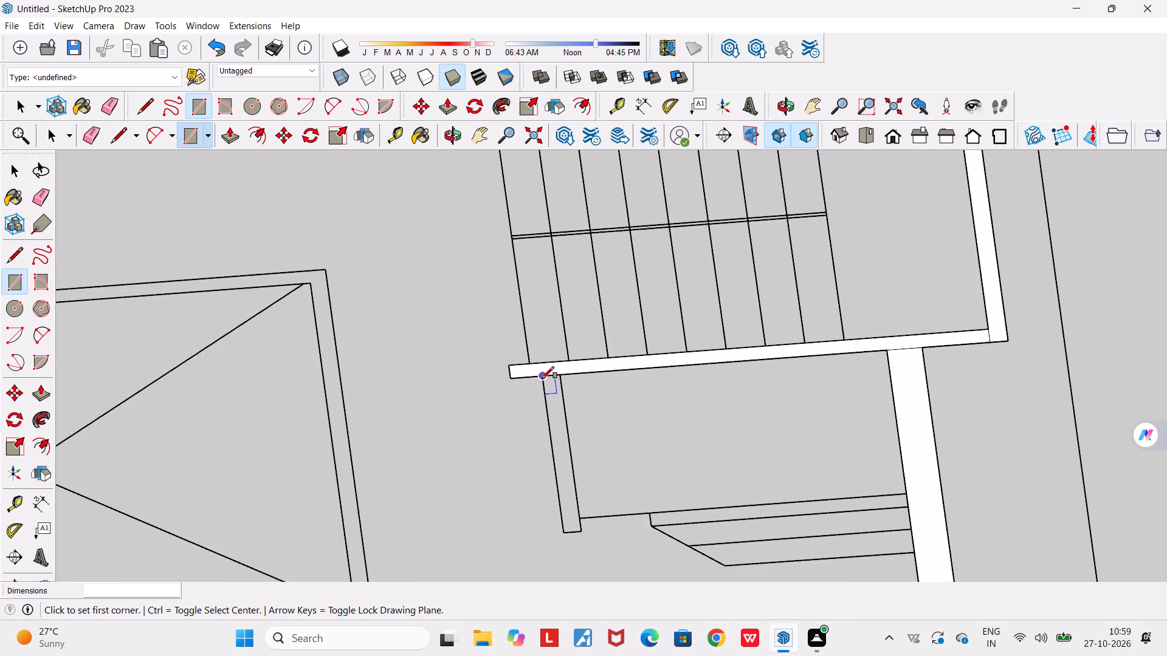
pyautogui.click(542, 378)
pyautogui.click(579, 532)
pyautogui.scroll(-8, 578, 484)
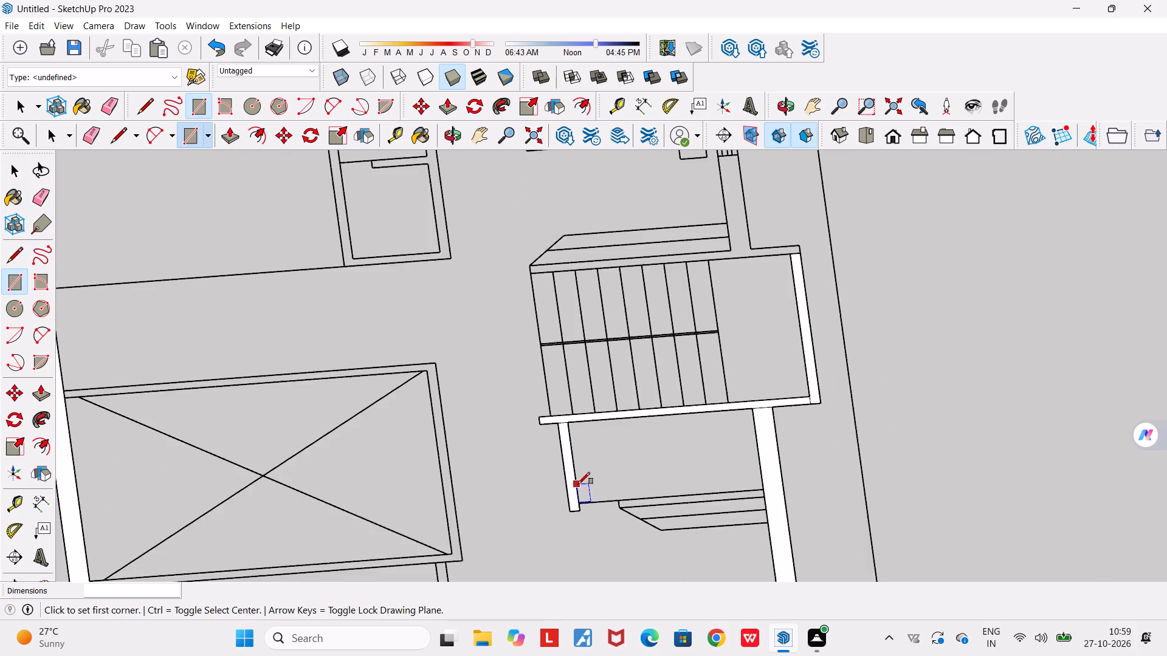
pyautogui.scroll(-3, 578, 484)
pyautogui.scroll(4, 668, 340)
pyautogui.click(487, 353)
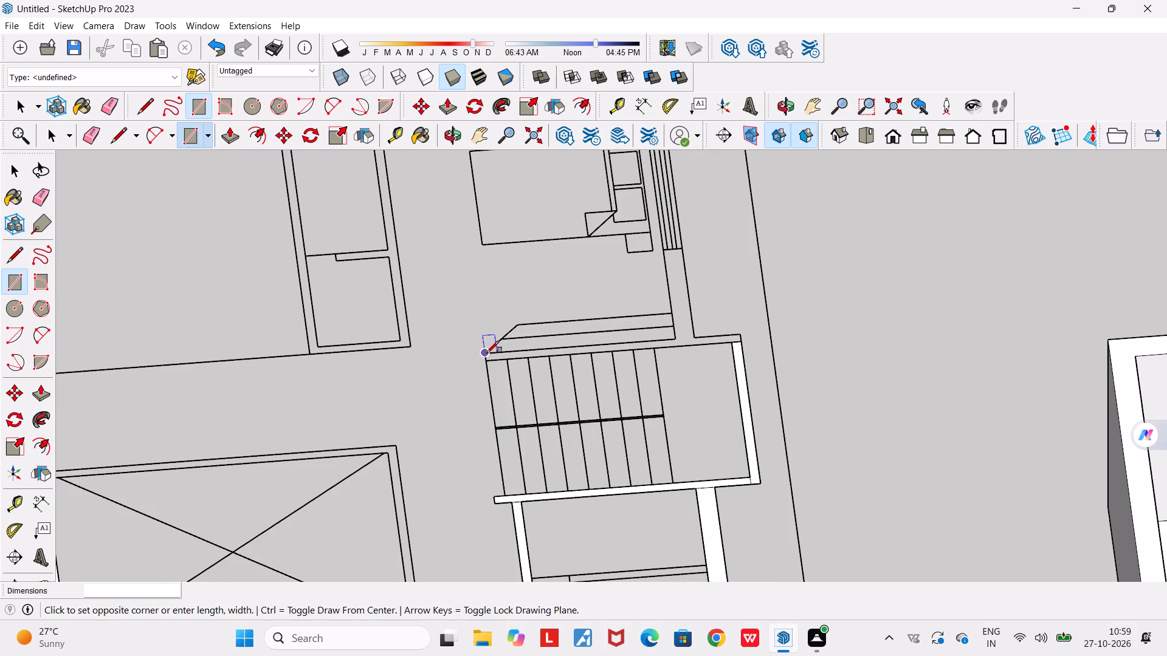
pyautogui.scroll(7, 743, 341)
pyautogui.click(739, 337)
# Draw a rectangle about 4466 by 229 mm over the rear bedroom's outer side wall, from the staircase to the rear wall.
pyautogui.scroll(-8, 736, 339)
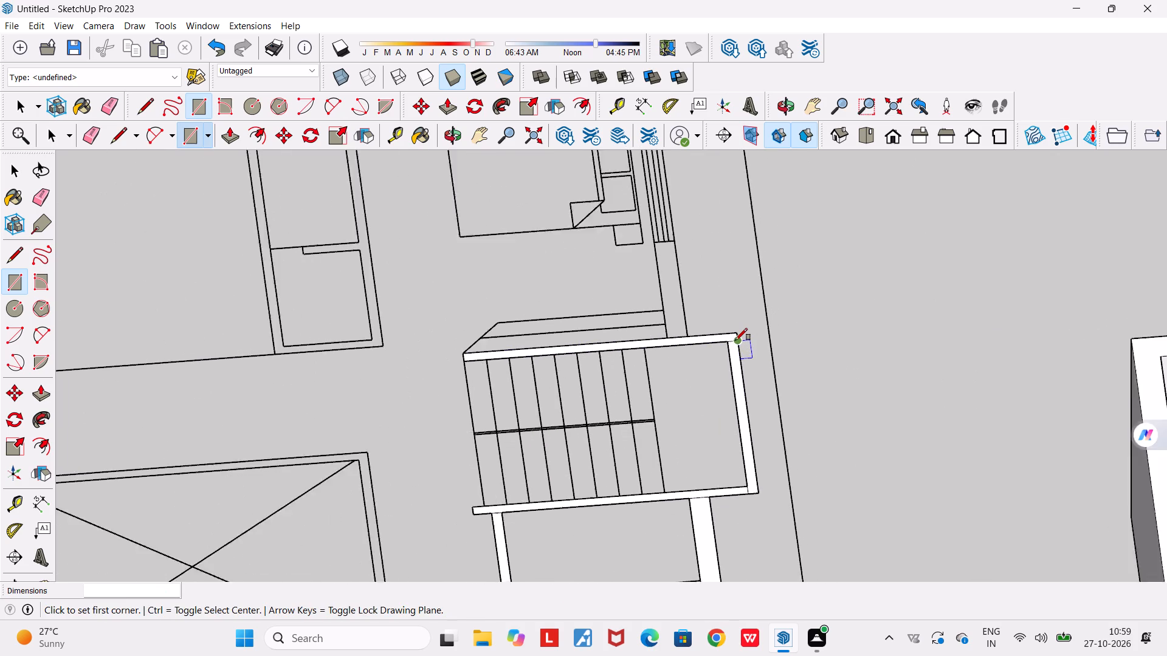
pyautogui.scroll(-10, 735, 340)
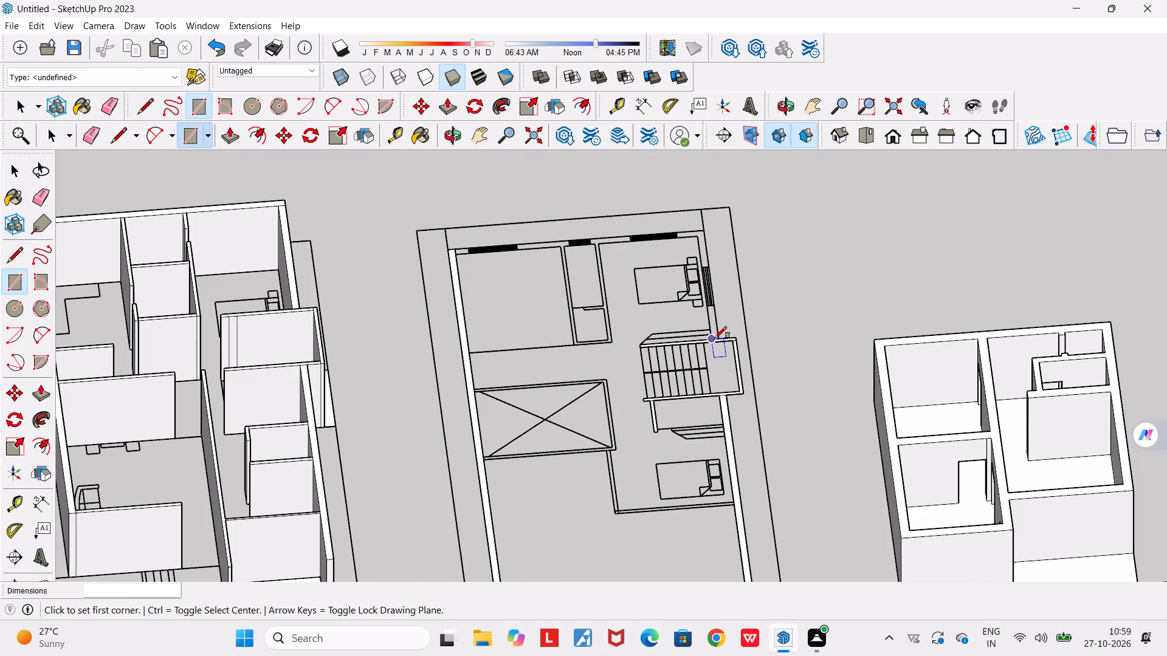
pyautogui.click(720, 337)
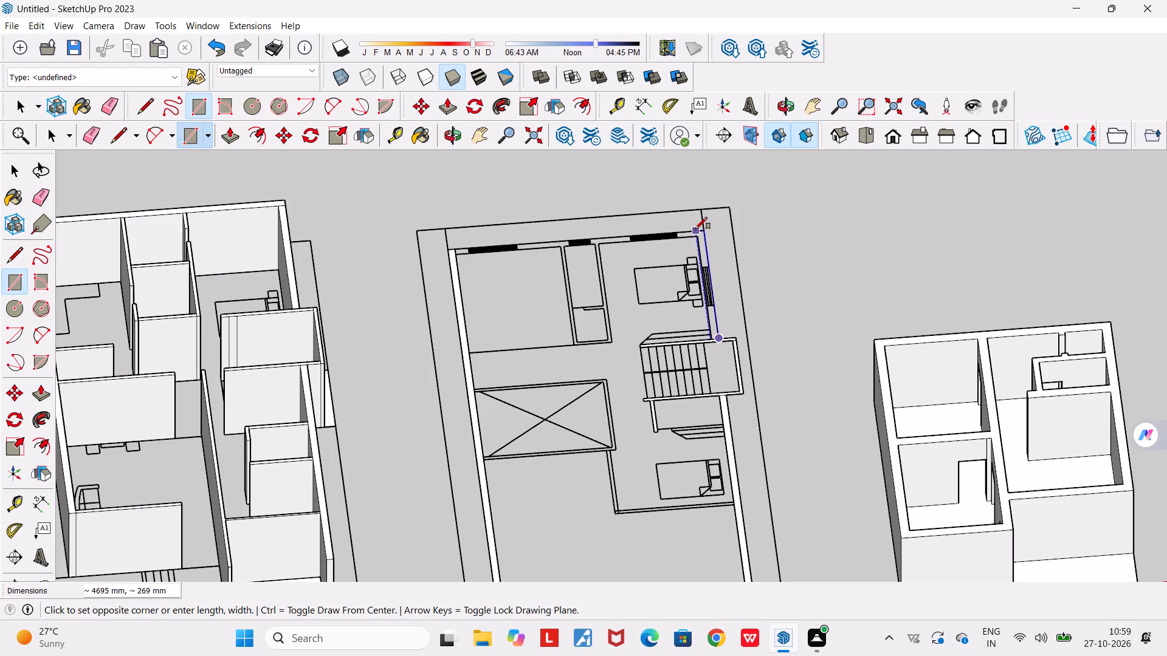
pyautogui.scroll(11, 695, 234)
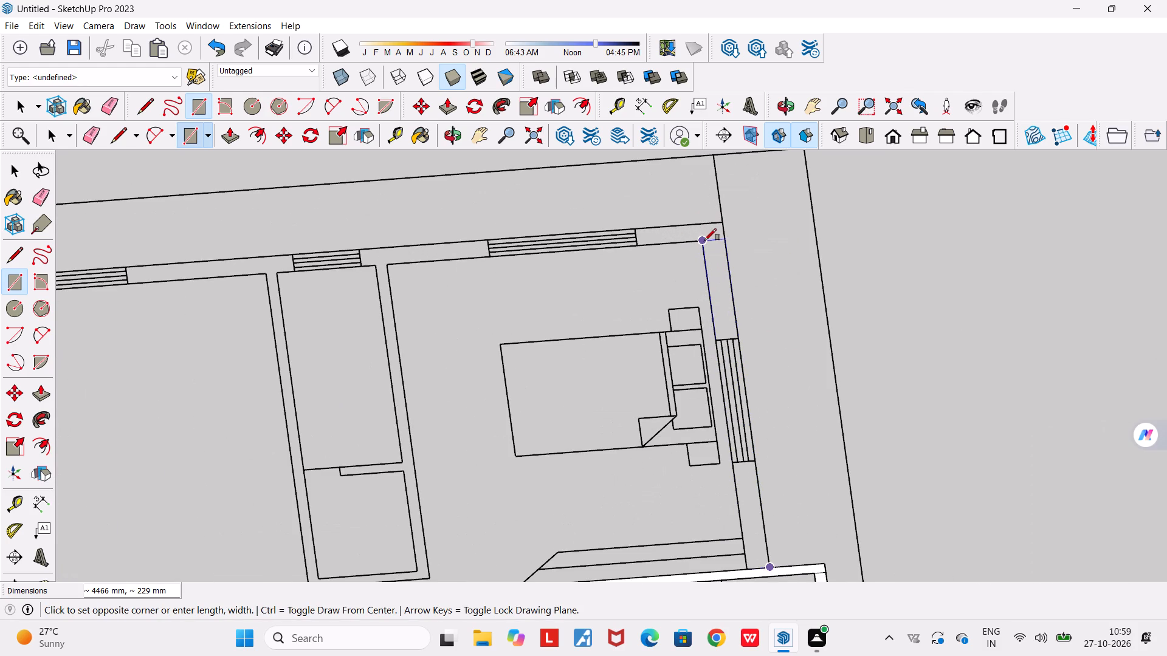
pyautogui.click(704, 241)
# Draw an 8001 by about 229 mm rectangle over the middle plan's rear outer wall, between its two side walls.
pyautogui.scroll(-6, 697, 256)
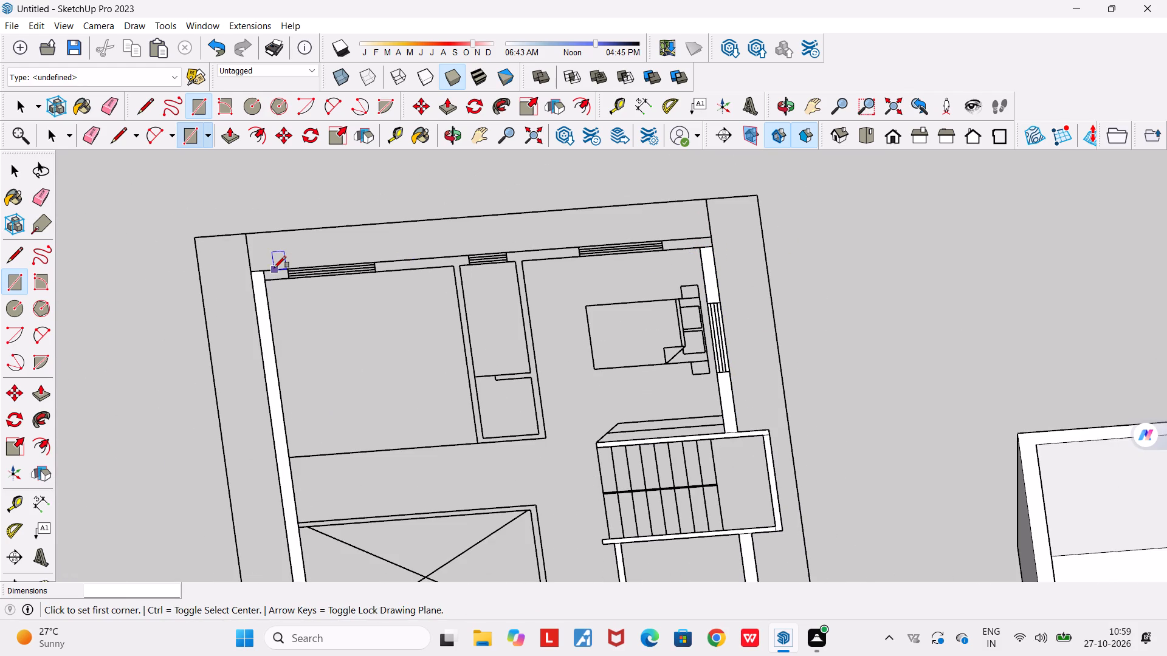
pyautogui.click(265, 271)
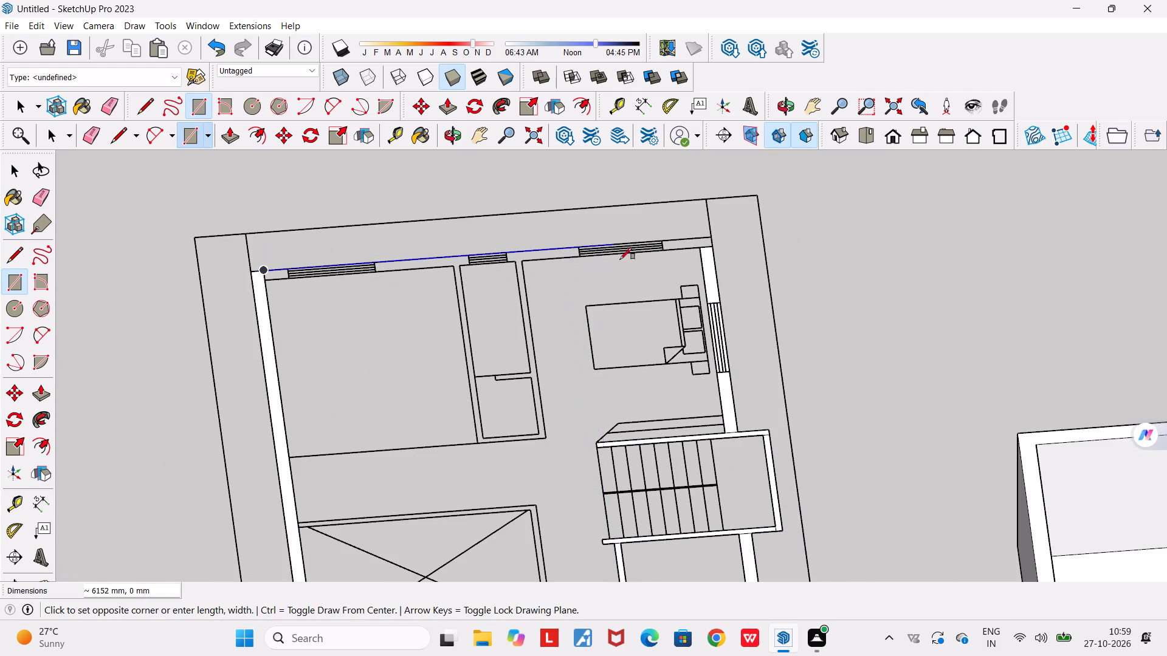
pyautogui.click(715, 243)
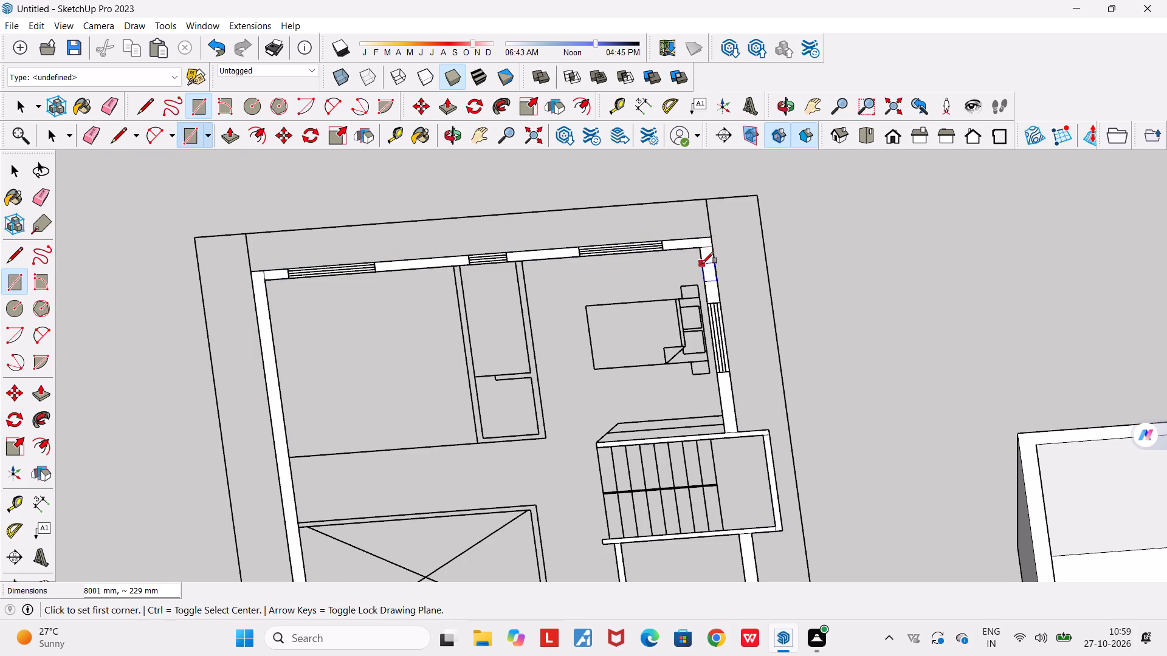
# Draw a rectangle about 4267 by 114 mm over the partition between the narrow rear room and the bedroom with the bed.
pyautogui.scroll(-10, 702, 264)
pyautogui.scroll(9, 635, 323)
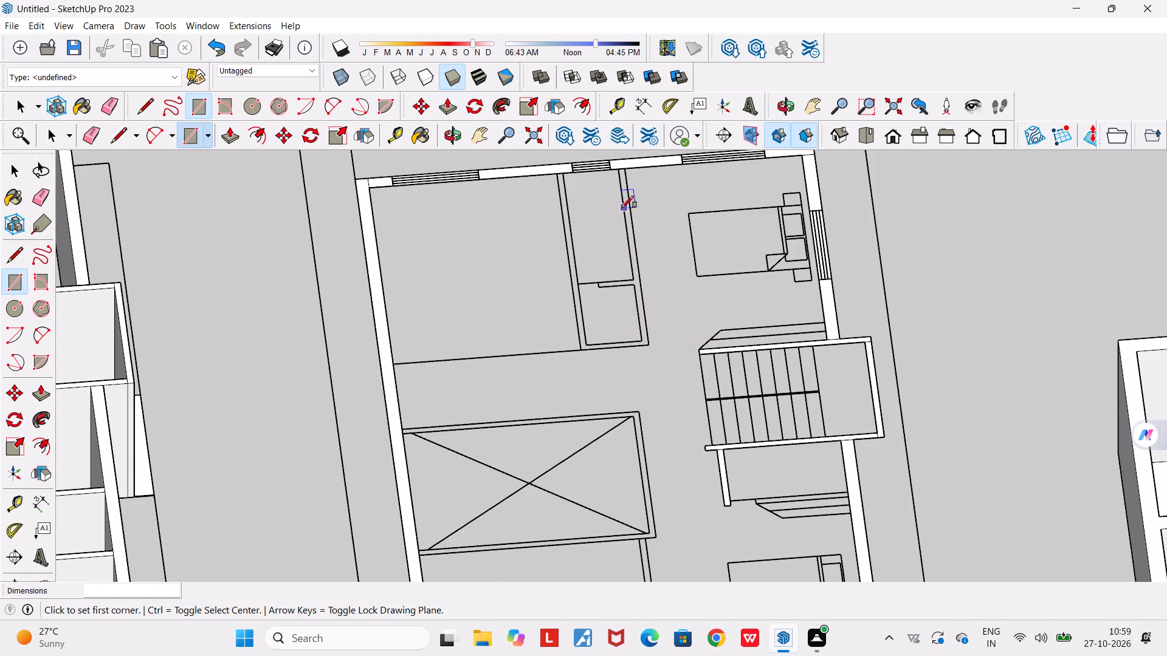
pyautogui.click(621, 166)
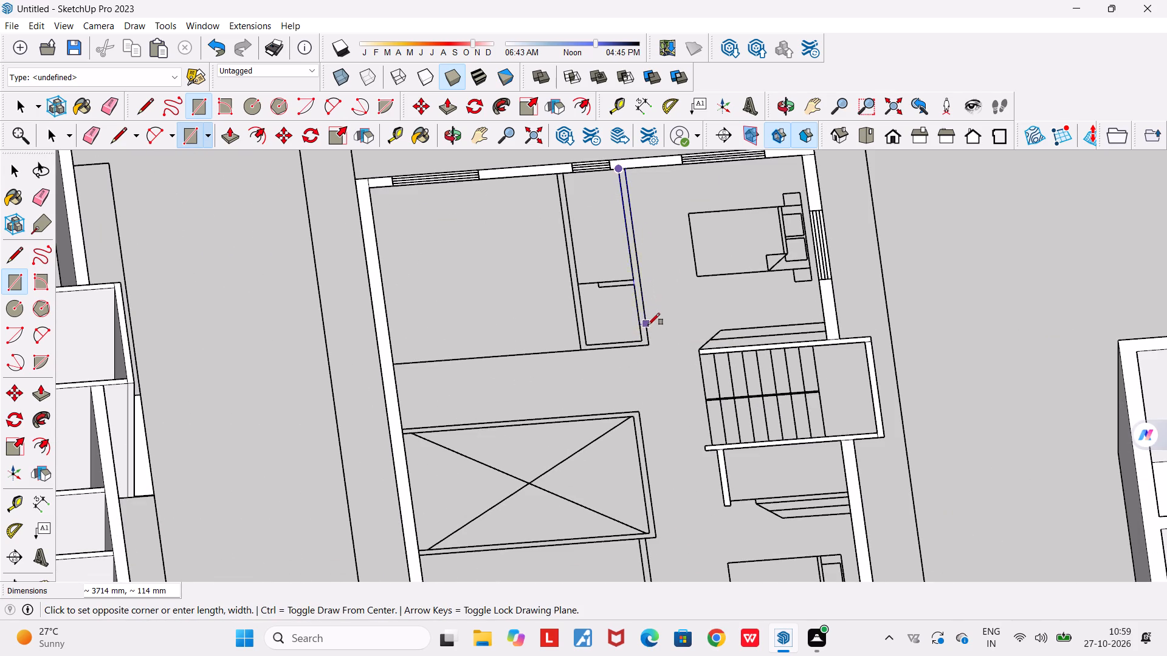
pyautogui.click(651, 344)
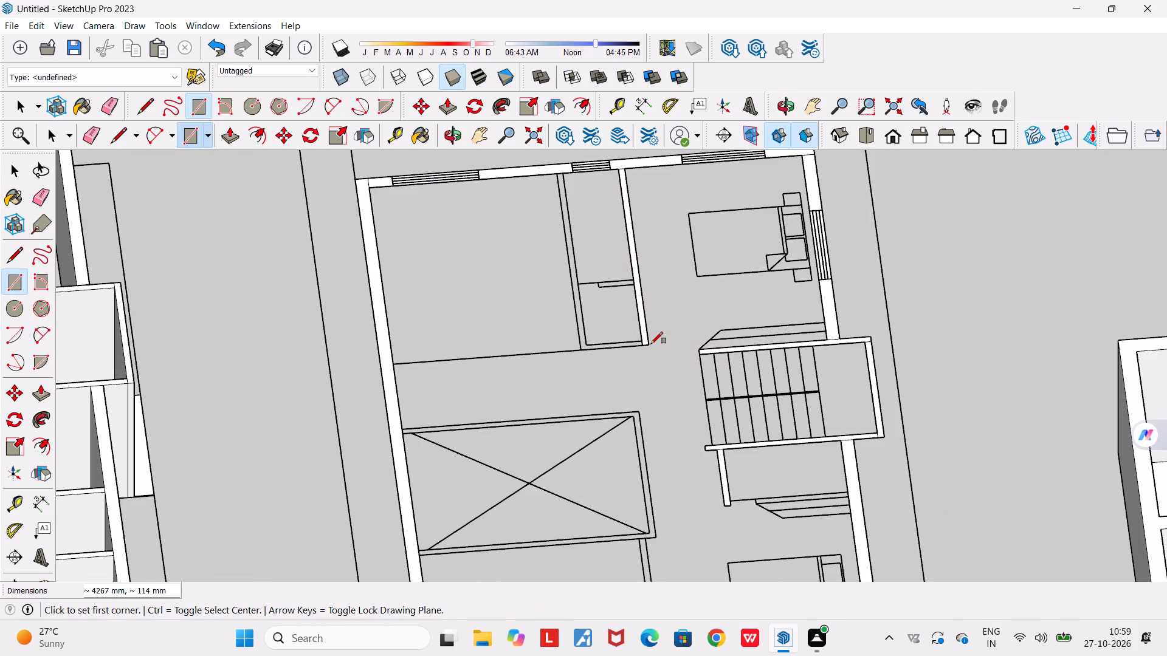
# Draw a rectangle about 1105 by 107 mm over the front end wall of the narrow rear room.
pyautogui.scroll(10, 638, 344)
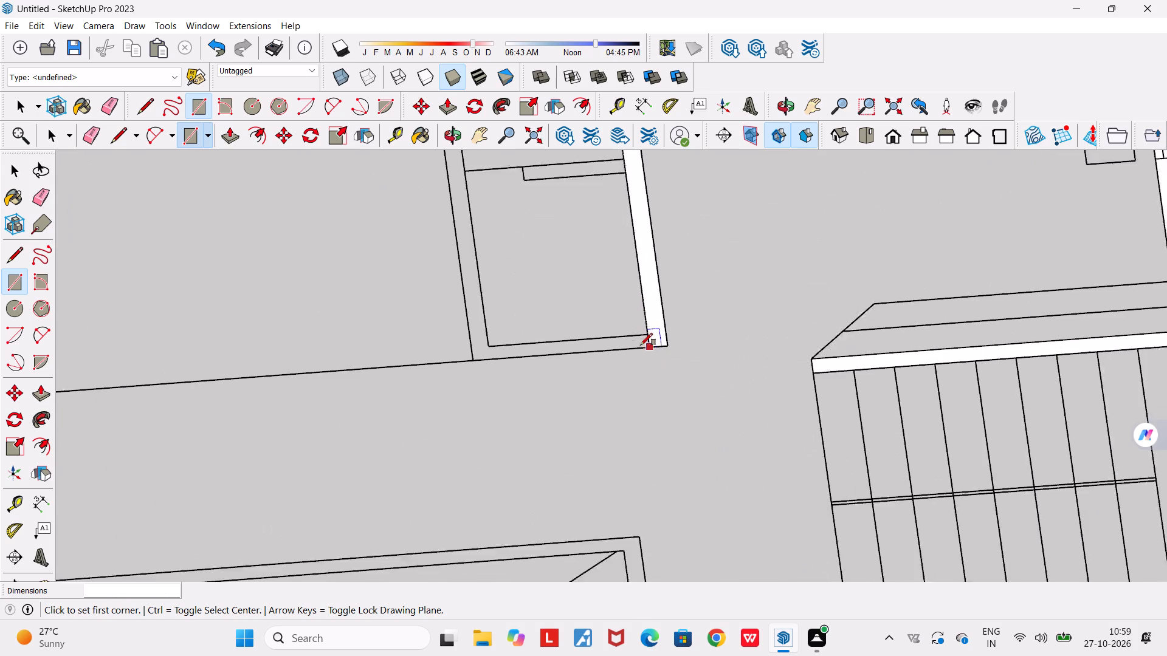
pyautogui.scroll(2, 641, 345)
pyautogui.click(651, 348)
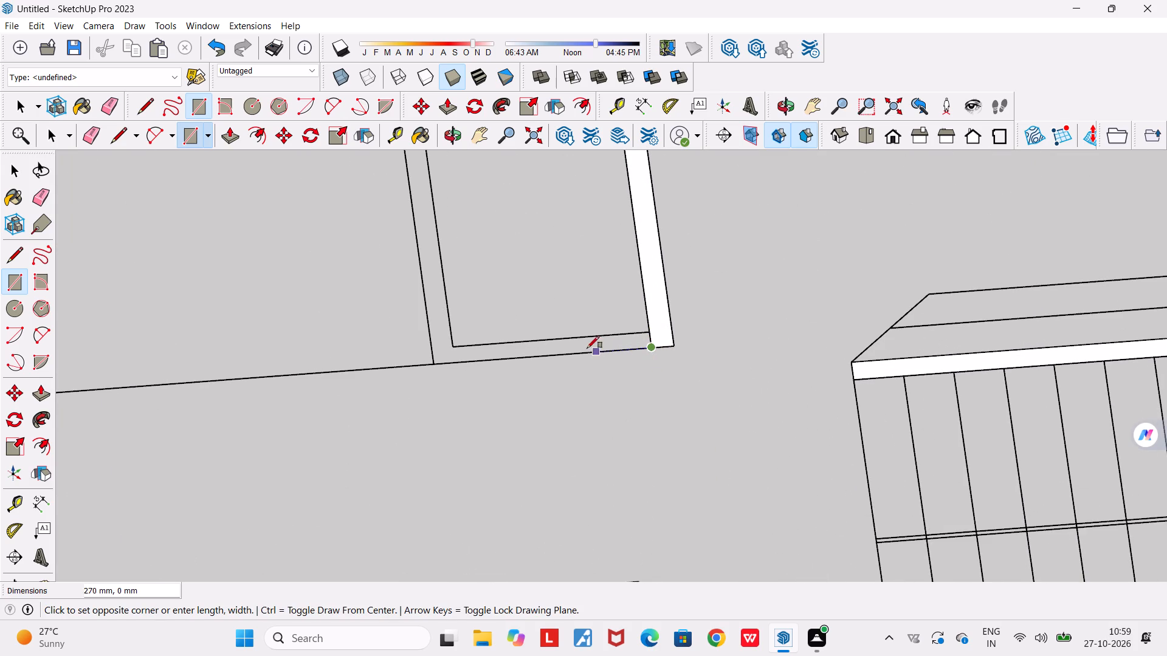
pyautogui.click(432, 349)
# Draw a rectangle about 4159 by 108 mm over the narrow room's other long wall, beside the large empty room.
pyautogui.scroll(-17, 432, 349)
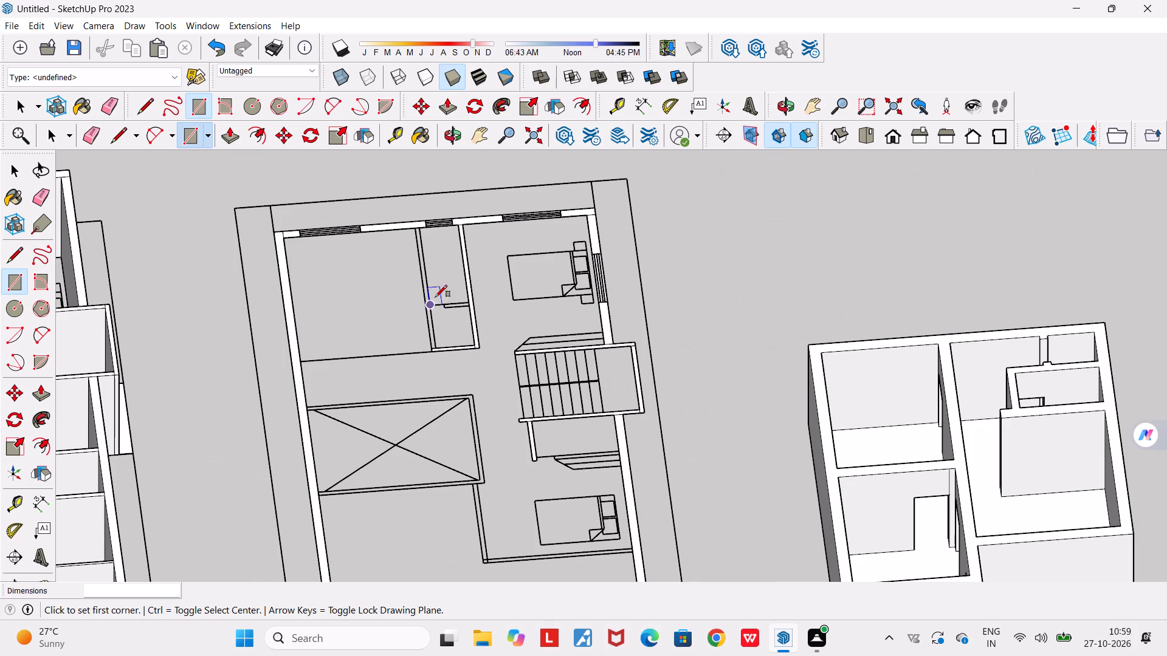
pyautogui.scroll(4, 419, 238)
pyautogui.click(413, 224)
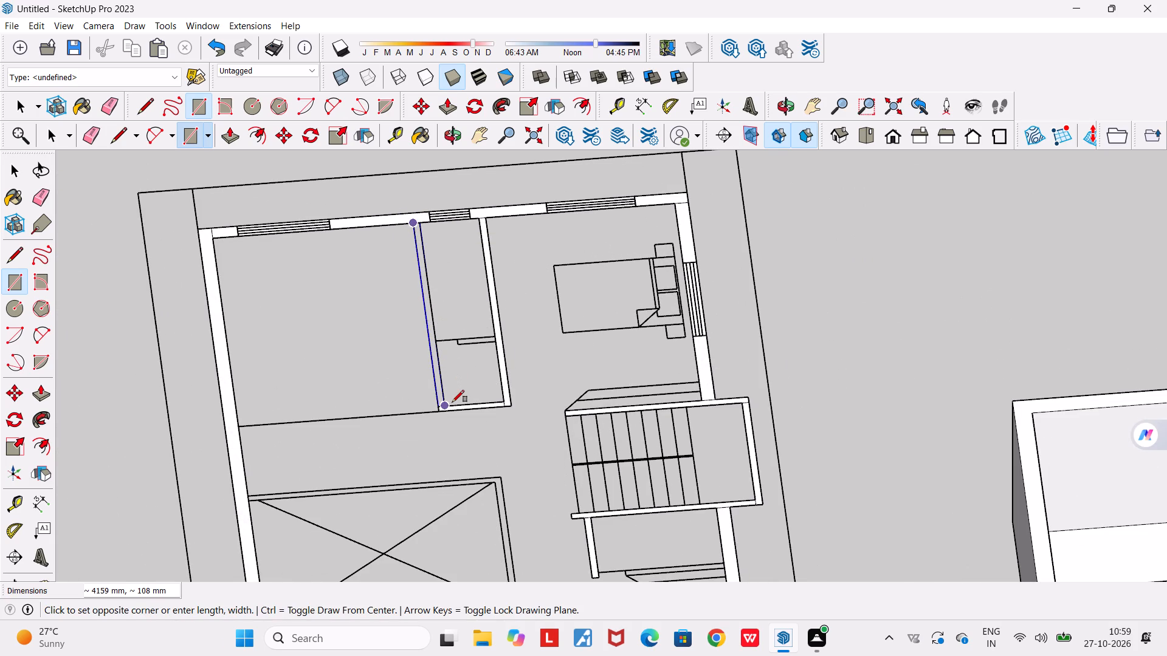
pyautogui.click(452, 402)
# Draw a rectangle about 635 mm long over the short partition inside the narrow rear room.
pyautogui.scroll(9, 462, 335)
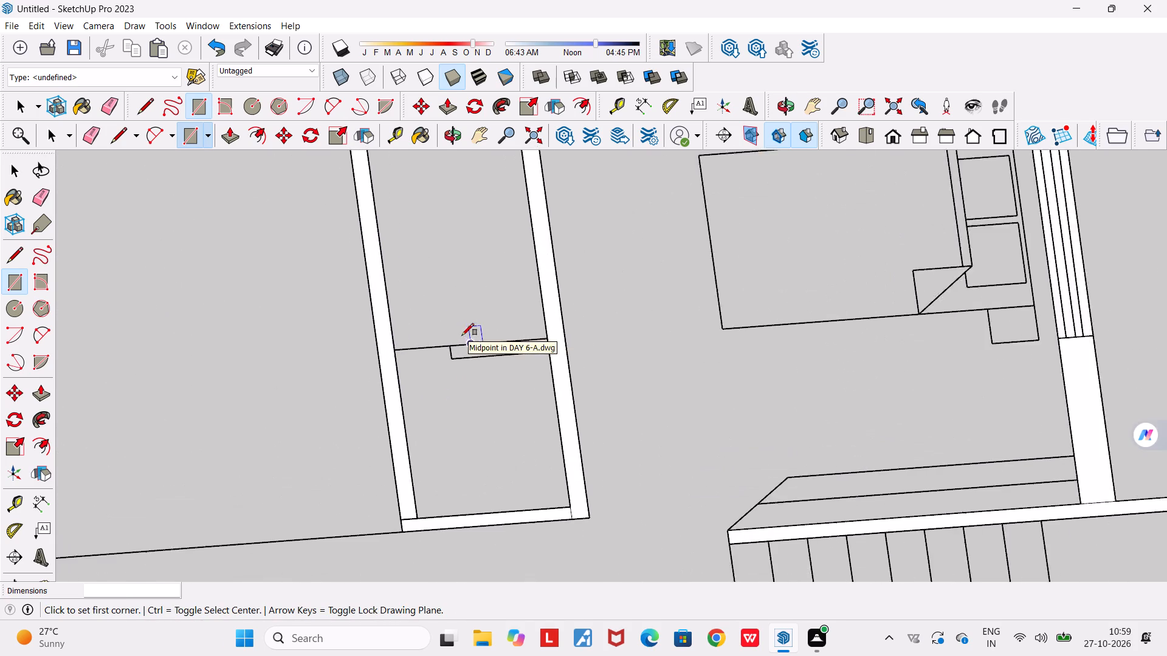
pyautogui.scroll(1, 462, 335)
pyautogui.click(451, 348)
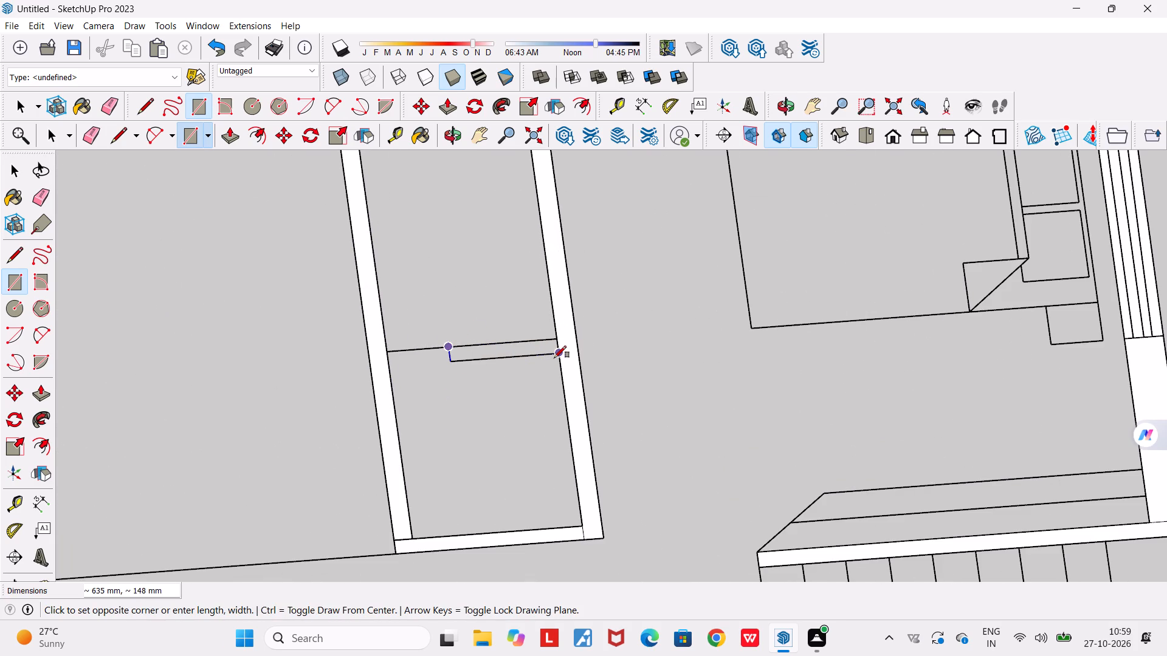
pyautogui.click(557, 355)
# Draw a rectangle about 4143 by 108 mm over the rear wall of the crossed-out void area.
pyautogui.scroll(-13, 552, 361)
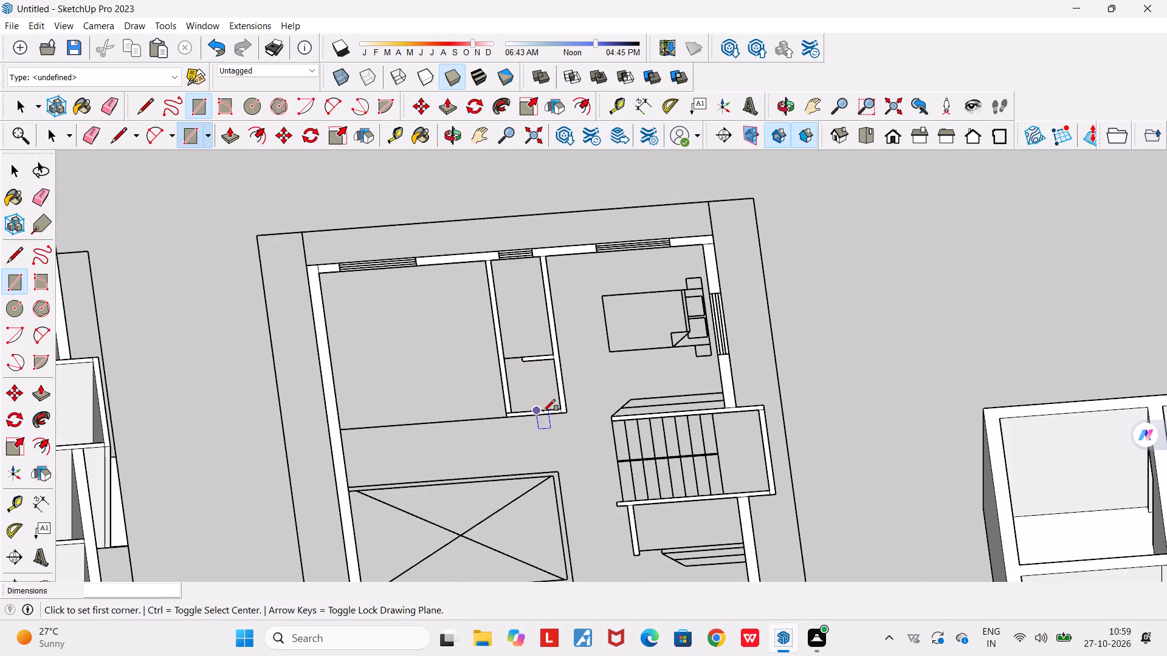
pyautogui.moveTo(642, 422); pyautogui.dragTo(593, 387, button='middle')
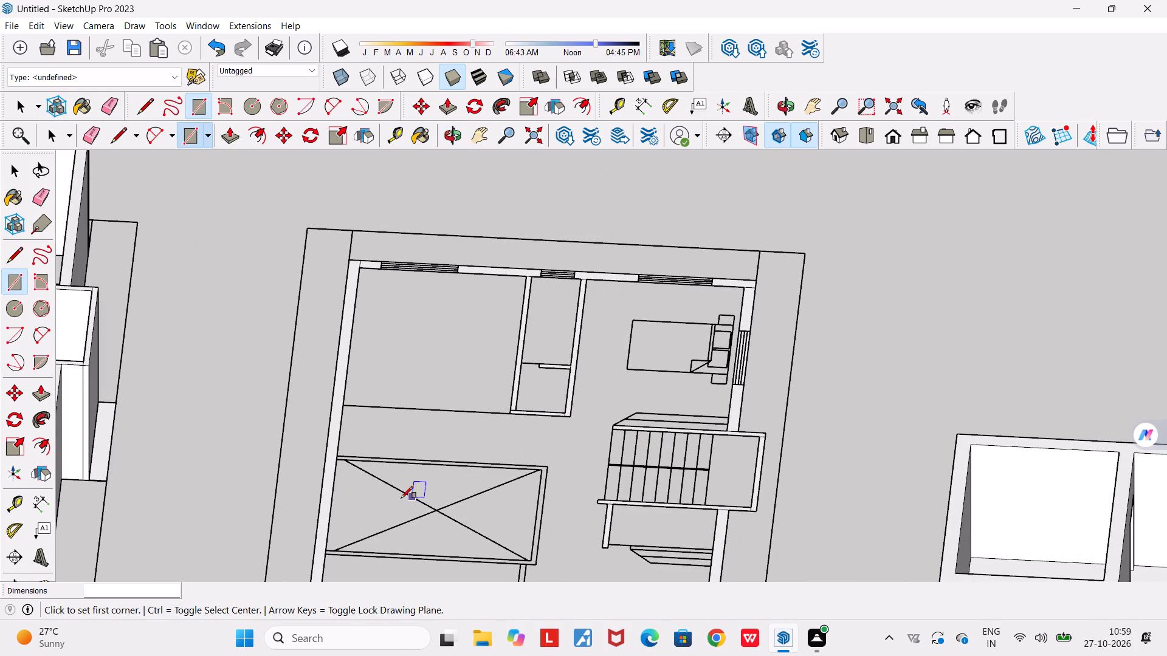
pyautogui.moveTo(389, 537); pyautogui.dragTo(407, 567, button='middle')
pyautogui.scroll(8, 337, 490)
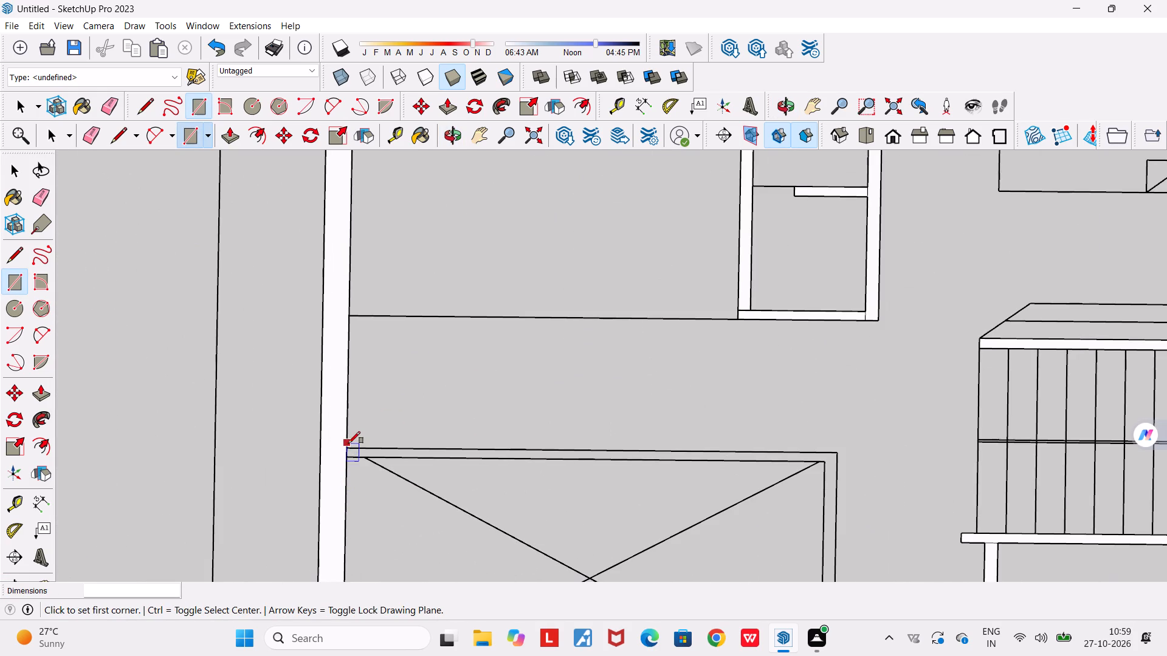
pyautogui.click(348, 448)
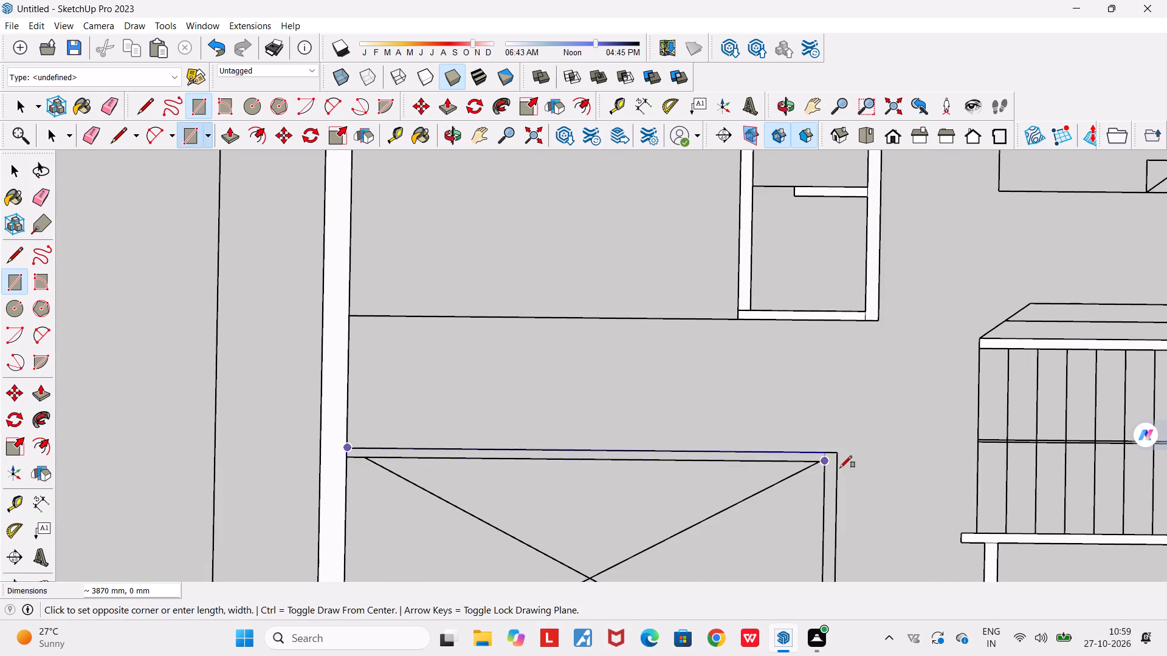
pyautogui.click(824, 463)
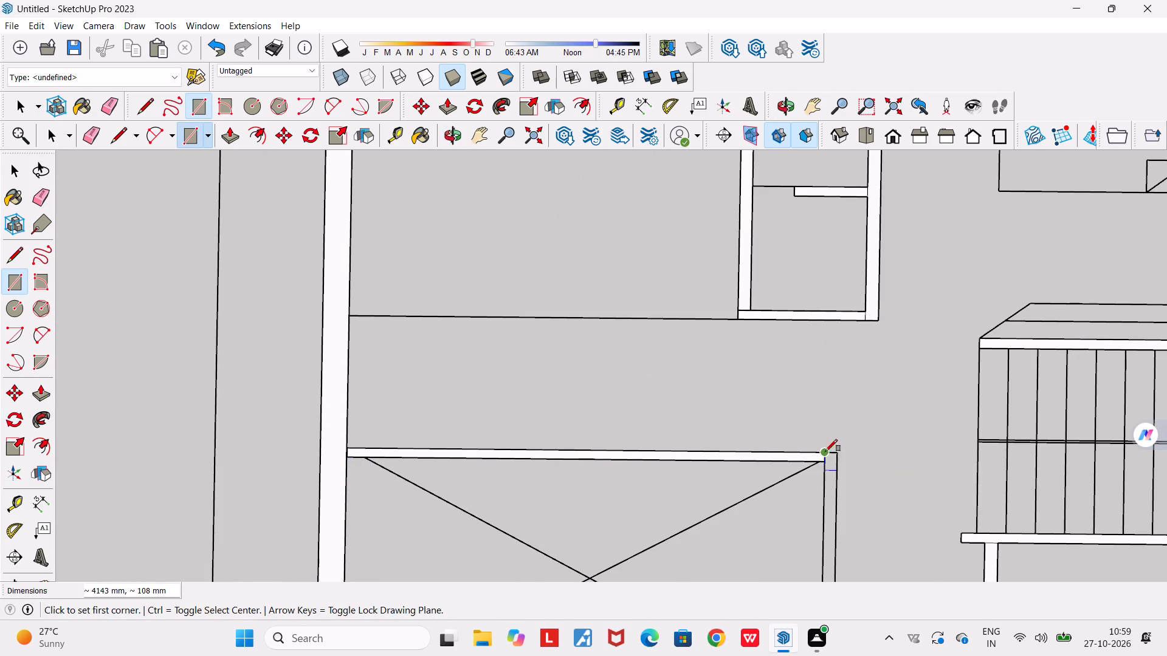
# Draw a rectangle about 3048 by 108 mm over the void's side wall facing the staircase.
pyautogui.click(825, 451)
pyautogui.scroll(-14, 818, 464)
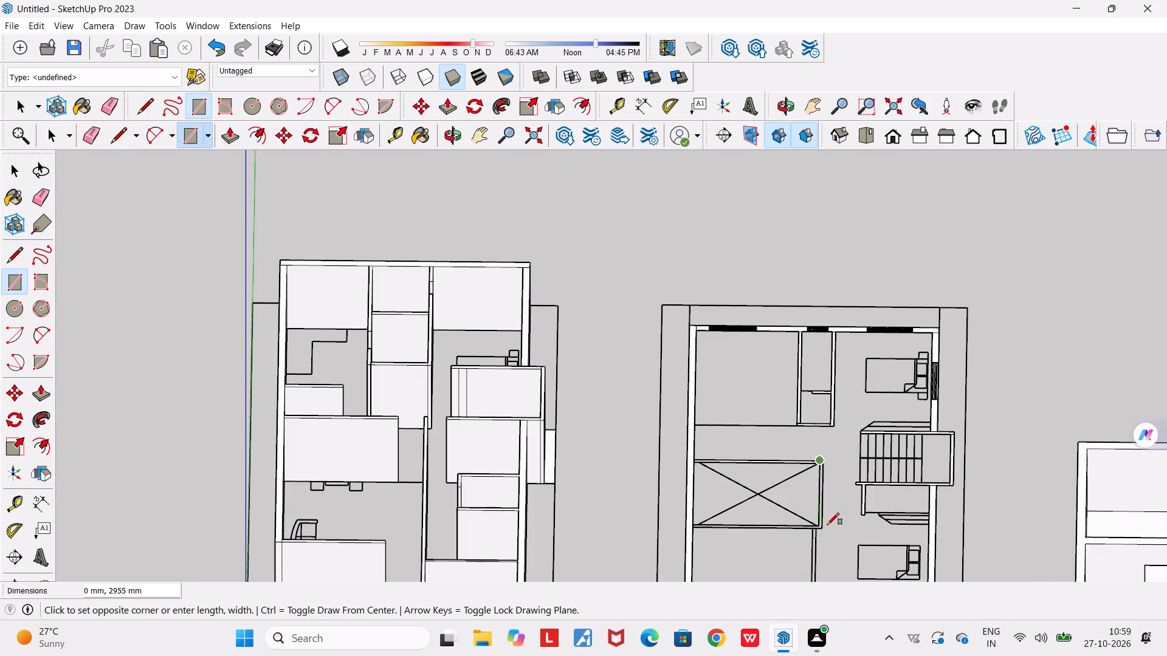
pyautogui.scroll(19, 827, 525)
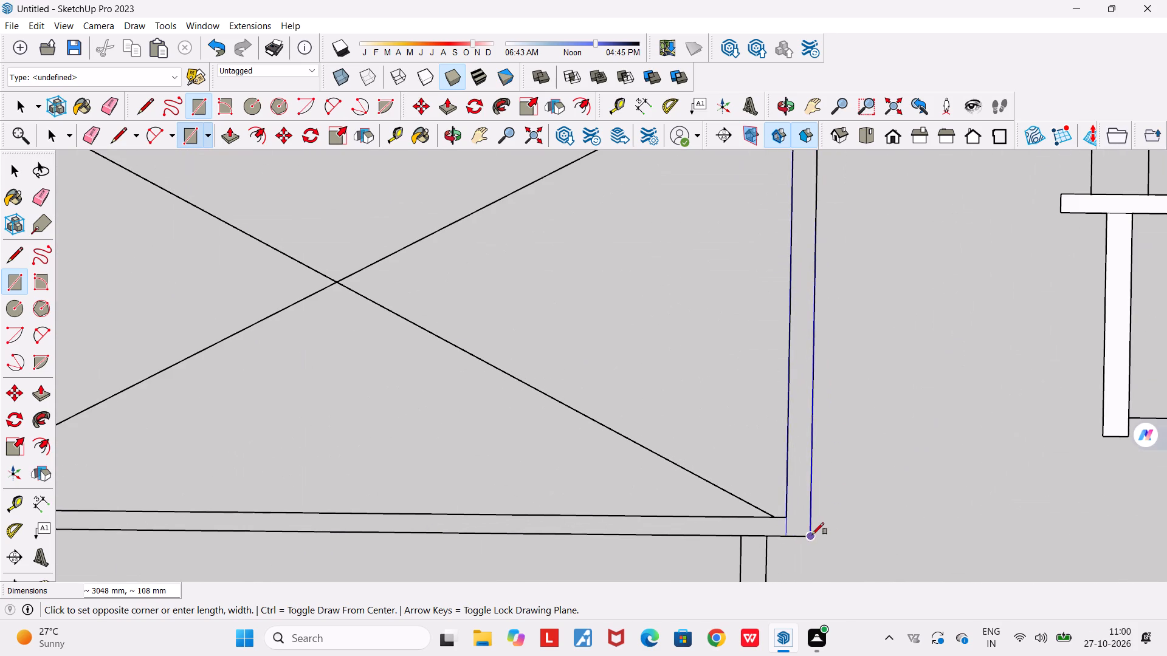
pyautogui.click(808, 536)
# Draw a rectangle over the void's front wall, from the outer side wall to the void's traced side wall.
pyautogui.scroll(-10, 757, 534)
pyautogui.scroll(5, 614, 581)
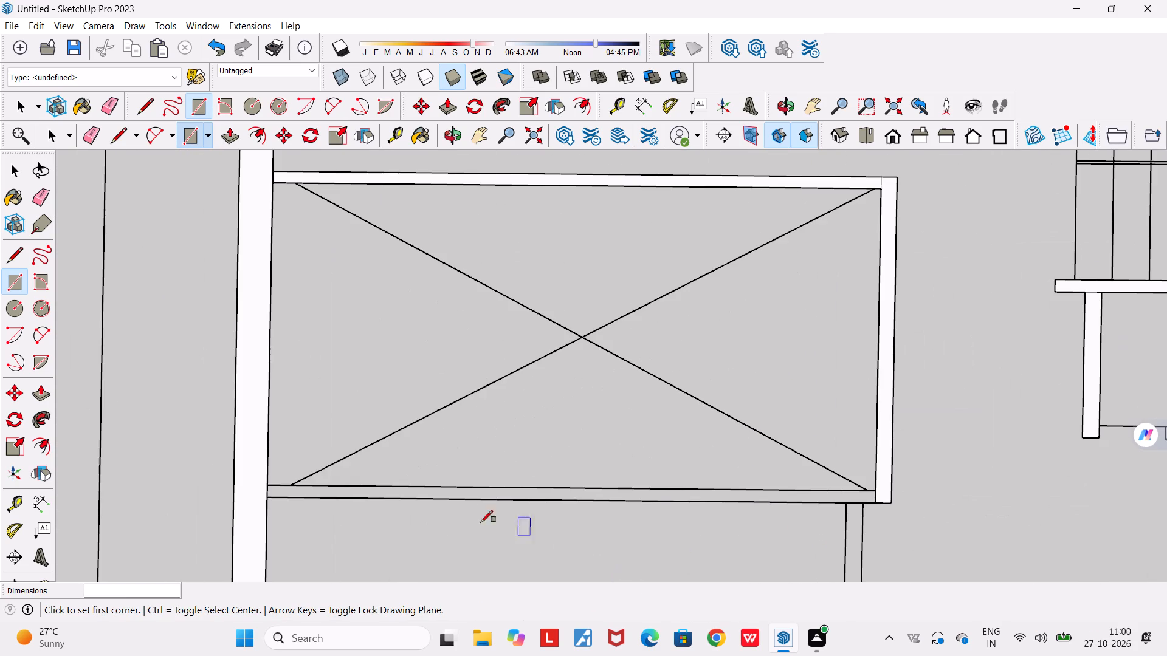
pyautogui.click(269, 484)
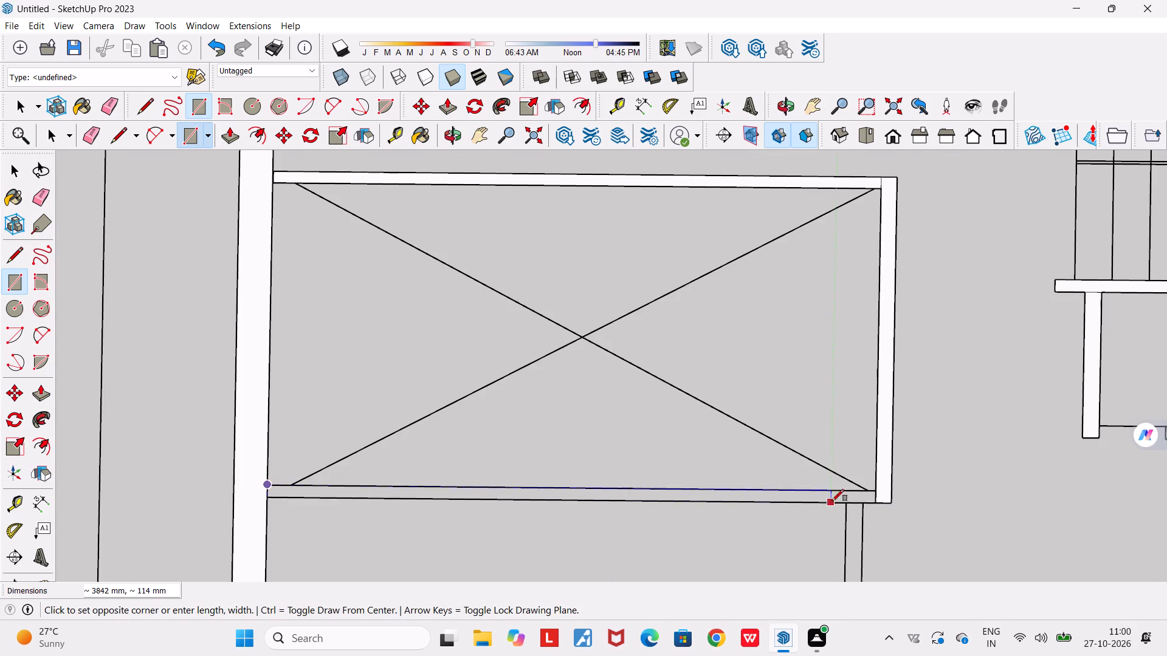
pyautogui.click(875, 505)
# Draw a rectangle about 2737 by 114 mm over the front bedroom's side wall, running forward from the void's front wall.
pyautogui.scroll(-20, 873, 510)
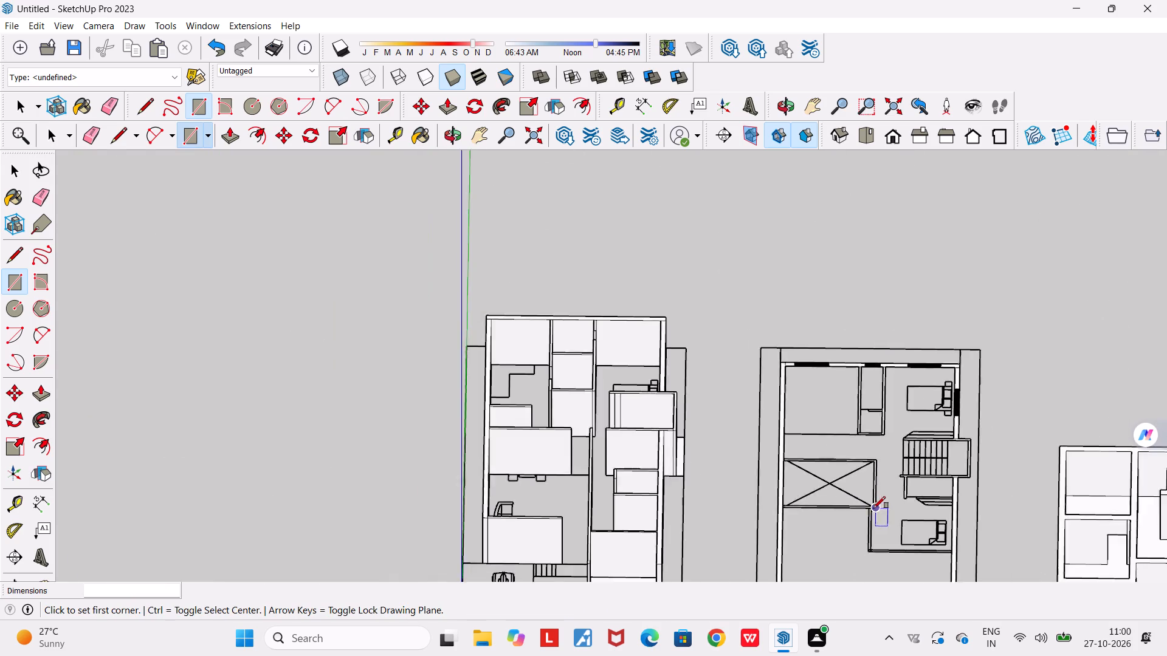
pyautogui.scroll(-7, 873, 508)
pyautogui.scroll(14, 893, 563)
pyautogui.scroll(2, 836, 456)
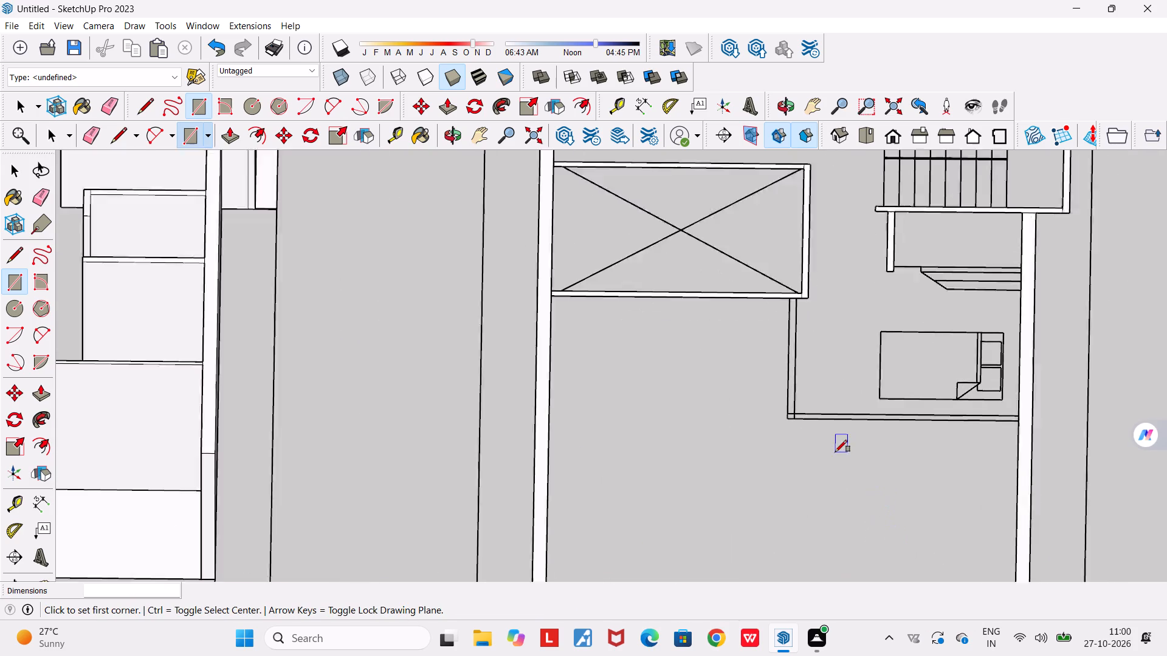
pyautogui.scroll(2, 835, 452)
pyautogui.click(779, 264)
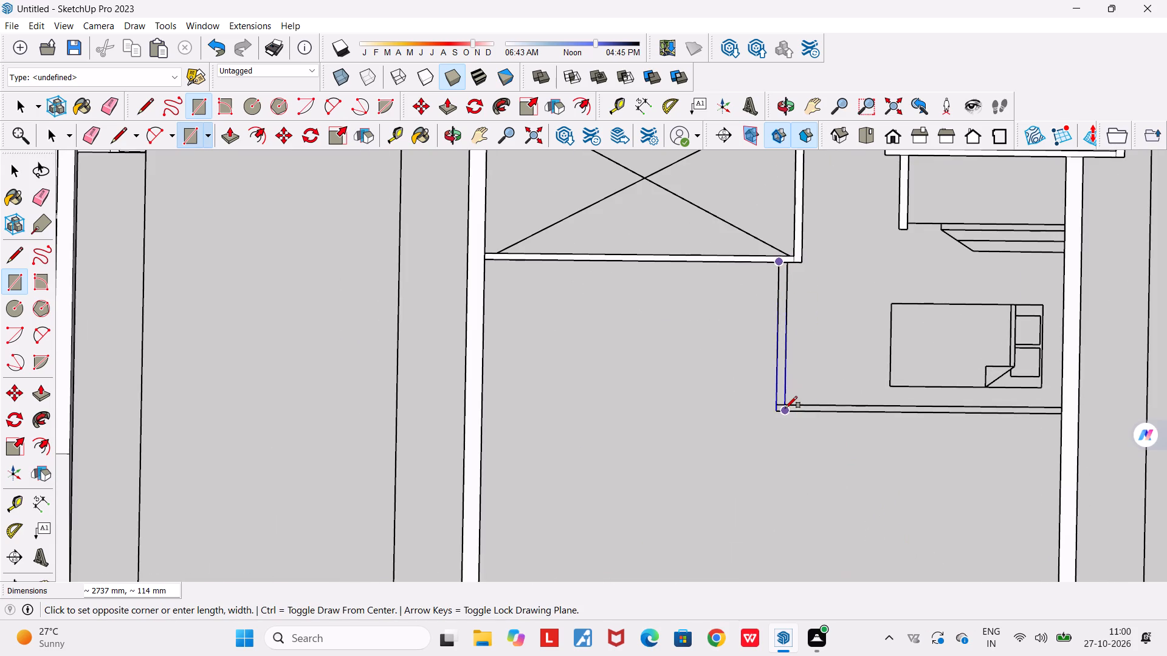
pyautogui.click(785, 409)
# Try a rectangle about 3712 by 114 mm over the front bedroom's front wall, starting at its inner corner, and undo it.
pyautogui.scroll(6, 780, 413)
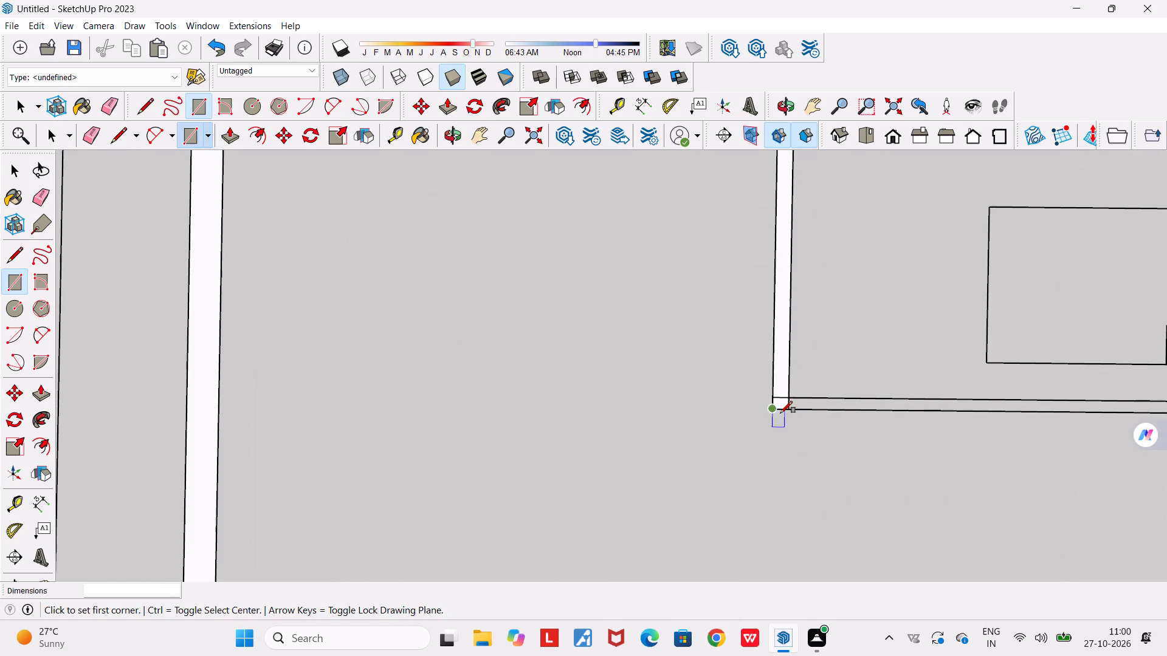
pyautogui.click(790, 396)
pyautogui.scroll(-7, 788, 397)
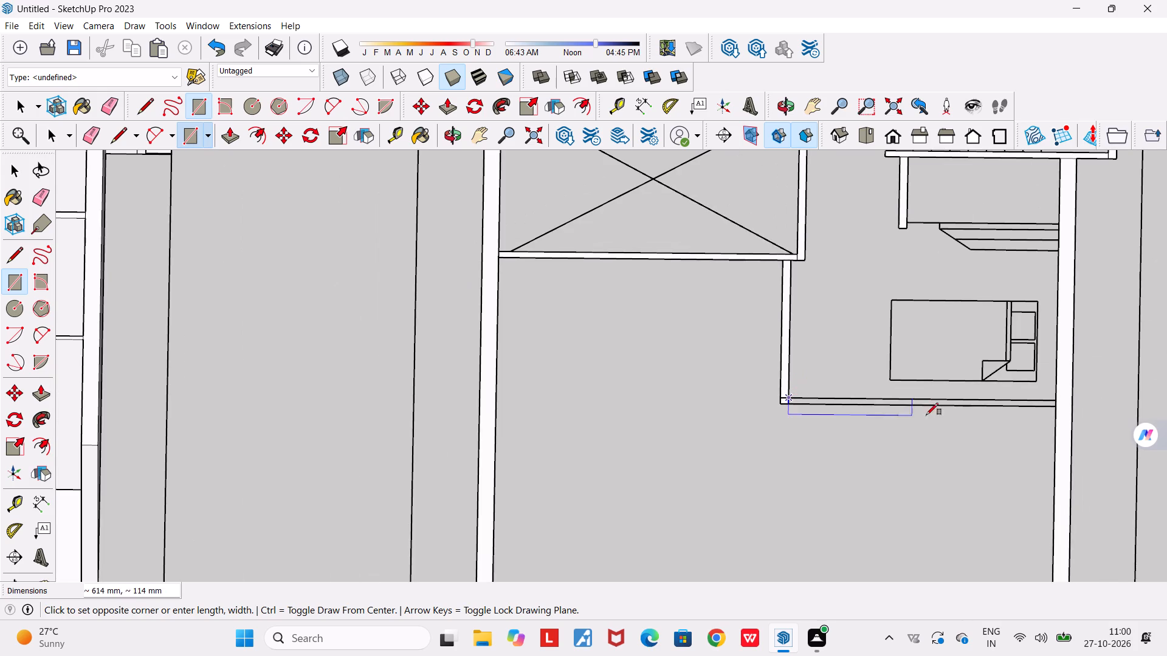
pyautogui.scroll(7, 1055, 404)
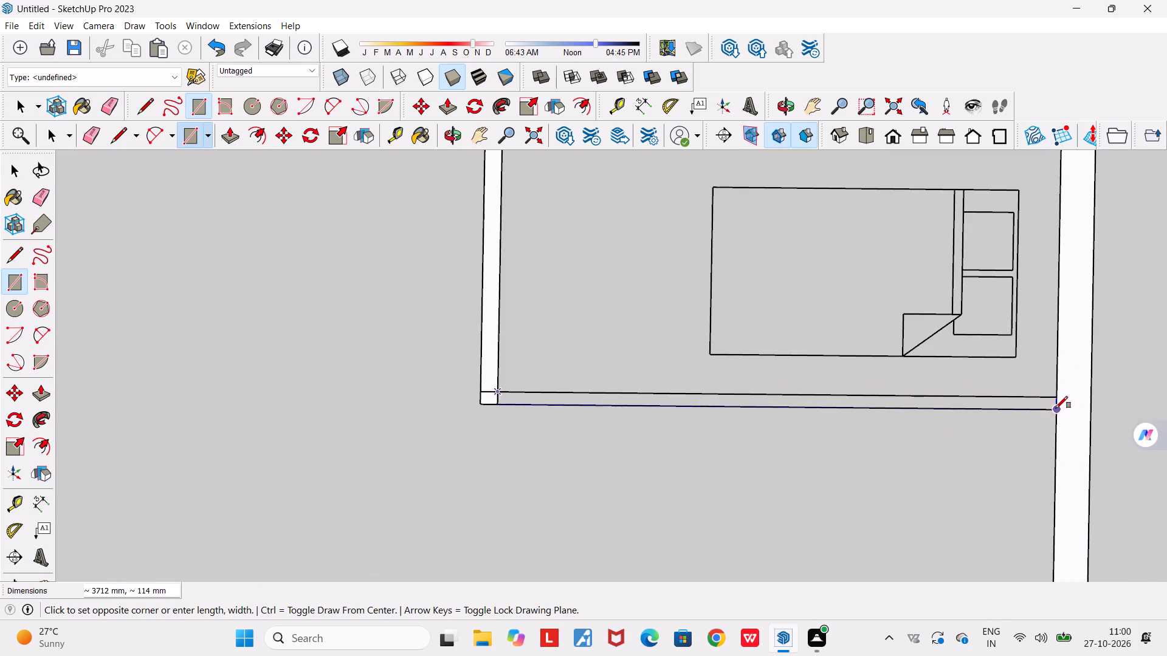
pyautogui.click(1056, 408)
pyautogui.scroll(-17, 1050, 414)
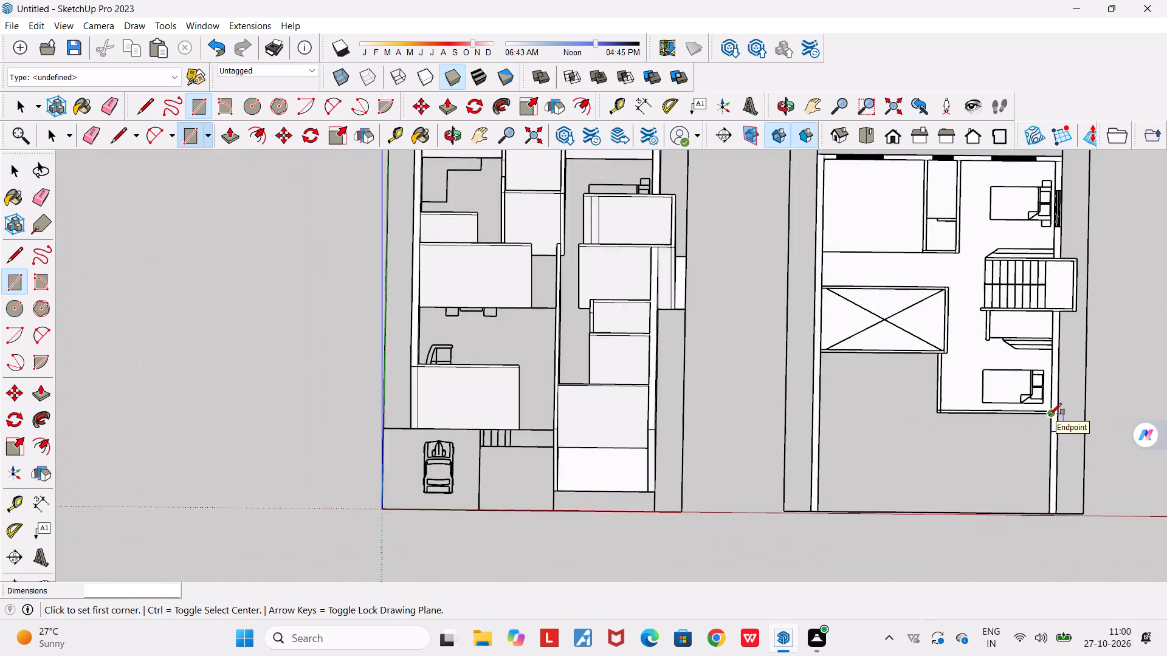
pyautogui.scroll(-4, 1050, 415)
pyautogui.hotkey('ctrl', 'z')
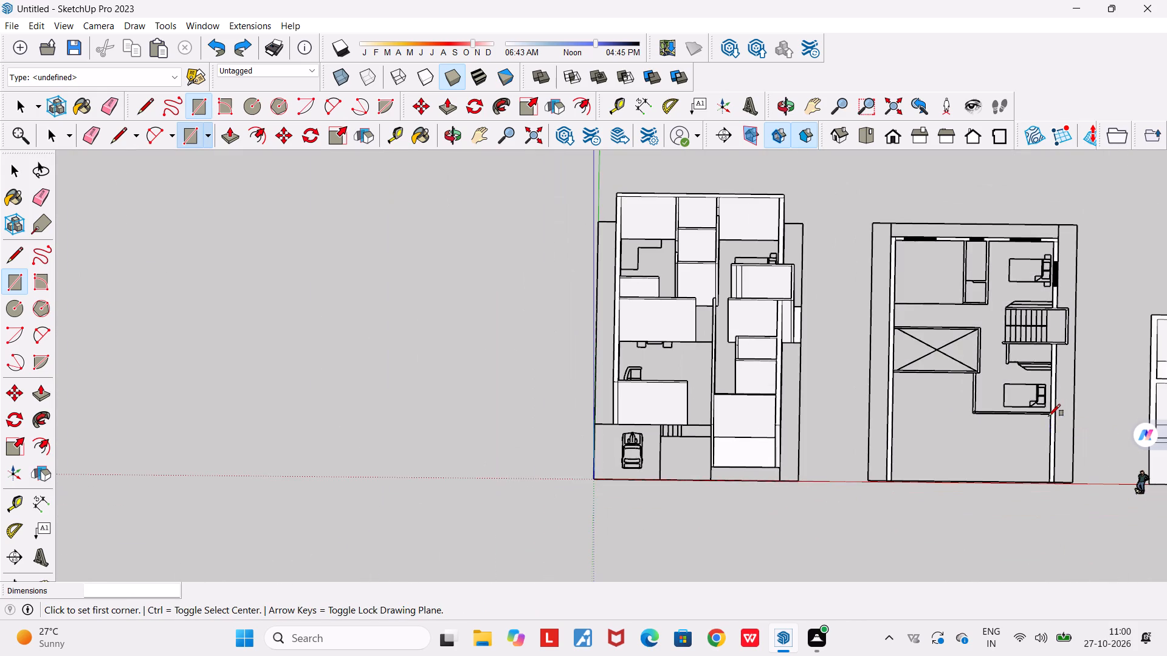
# Draw a rectangle about 3712 by 114 mm over the front bedroom's front wall, starting from the outer side wall.
pyautogui.scroll(19, 1048, 416)
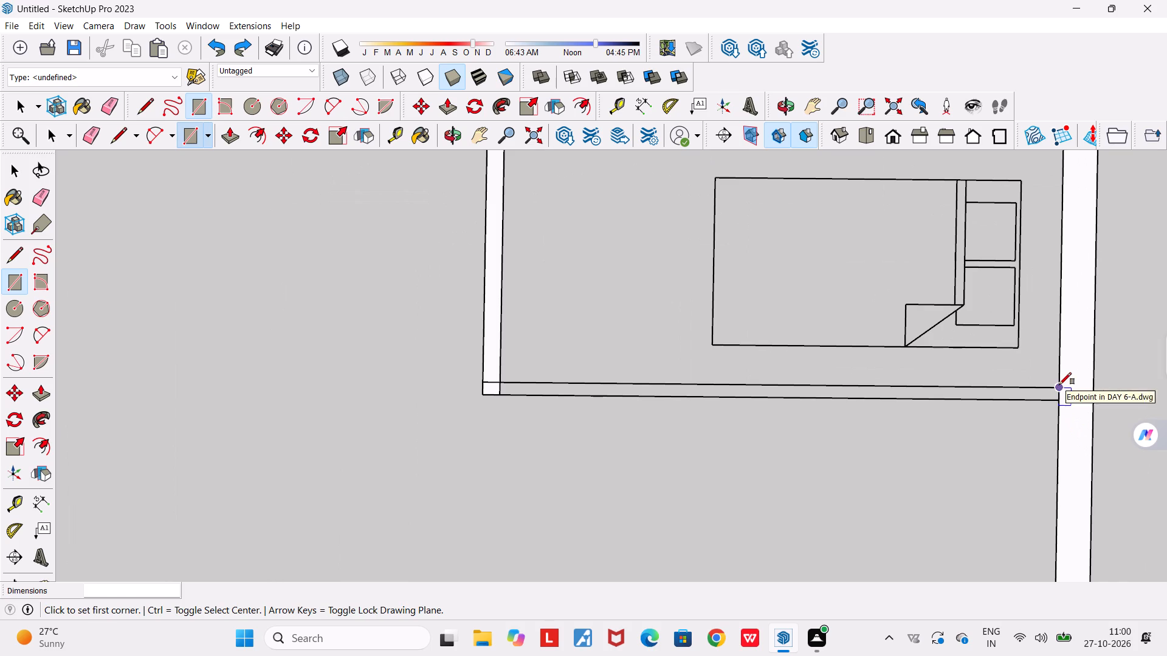
pyautogui.click(1059, 384)
pyautogui.click(498, 395)
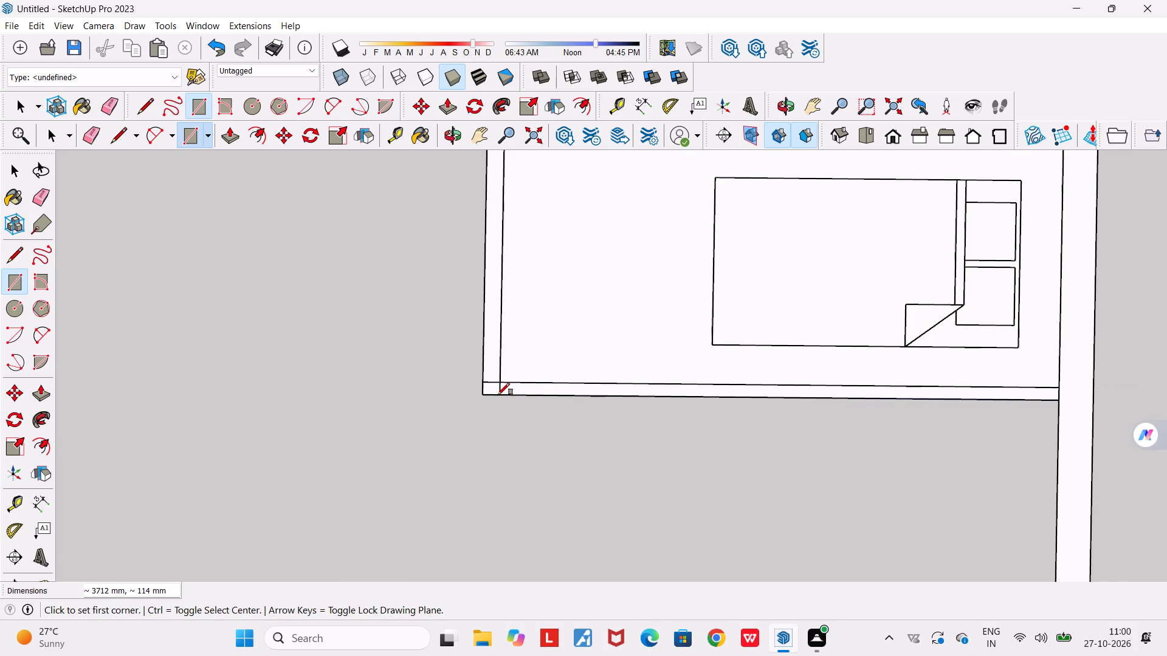
pyautogui.scroll(-7, 498, 395)
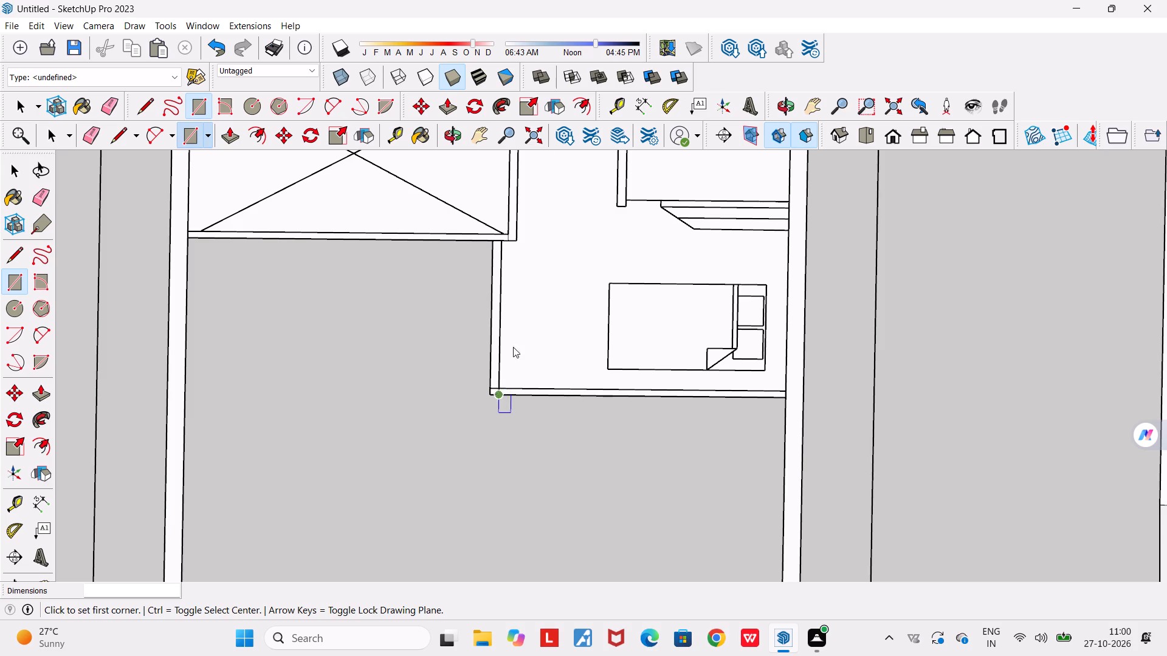
pyautogui.scroll(-6, 390, 406)
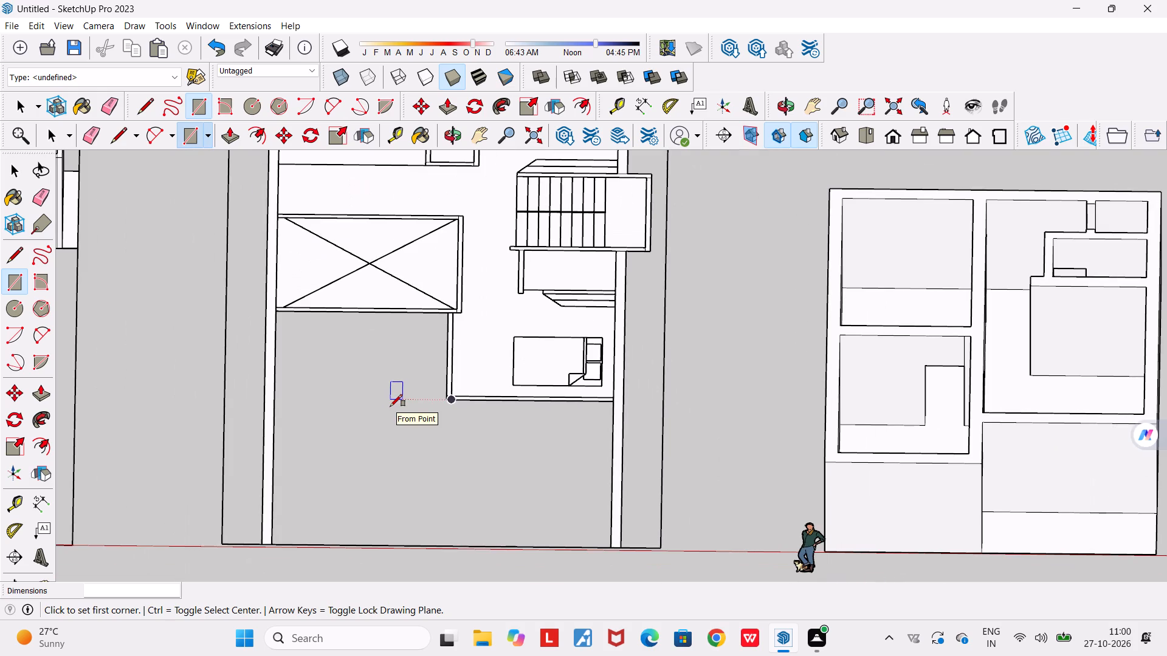
# Examine the traced wall joints between the crossed-out void and the front bedroom.
pyautogui.press('space')
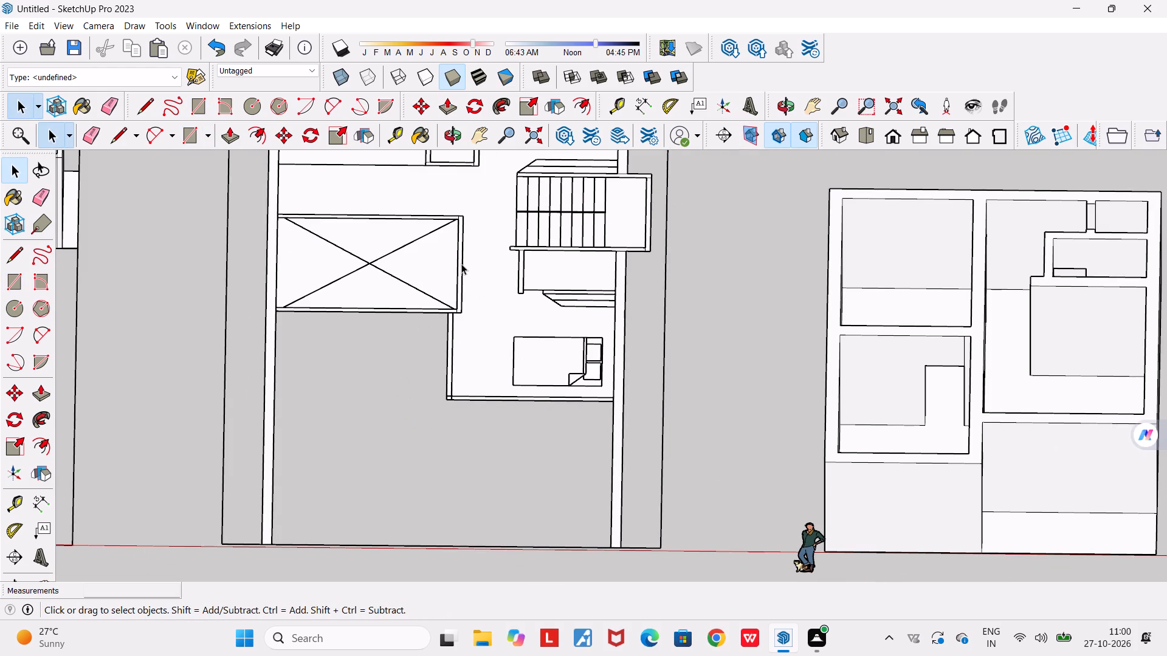
pyautogui.scroll(5, 439, 352)
pyautogui.scroll(2, 446, 284)
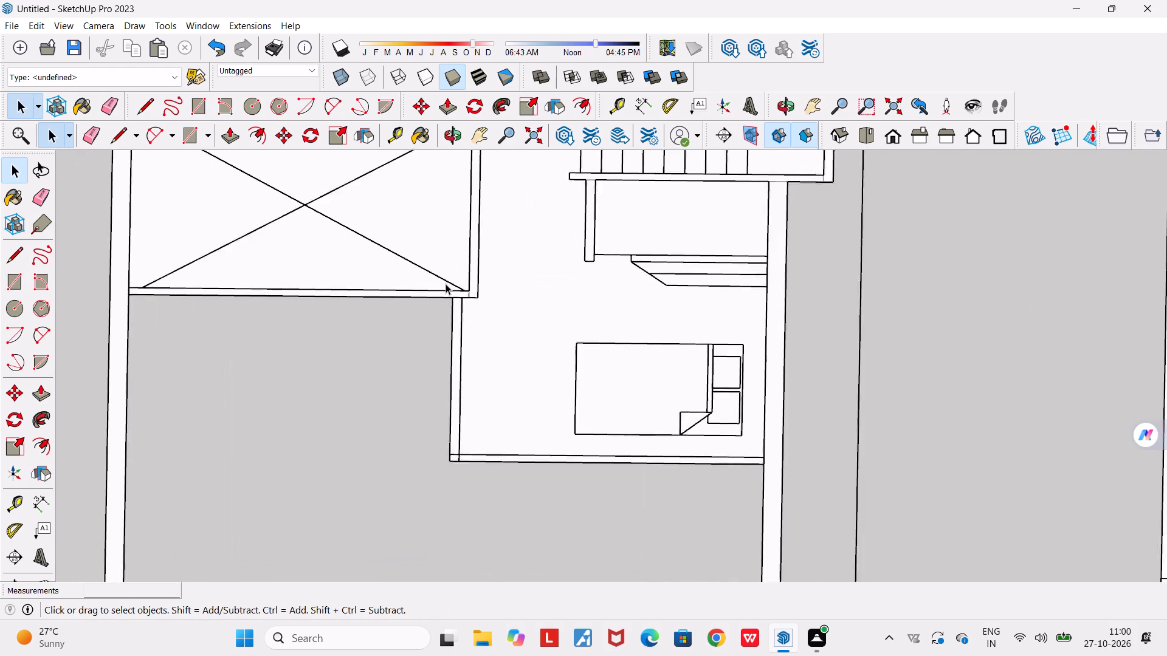
pyautogui.scroll(3, 446, 284)
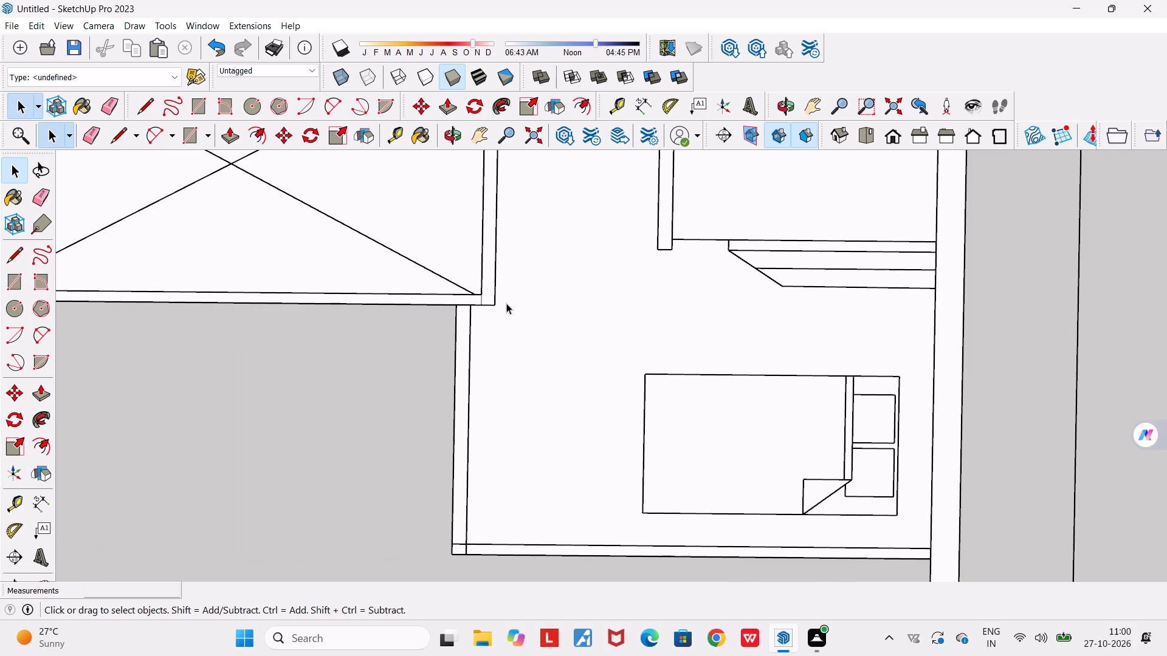
pyautogui.scroll(5, 478, 299)
pyautogui.scroll(-6, 478, 299)
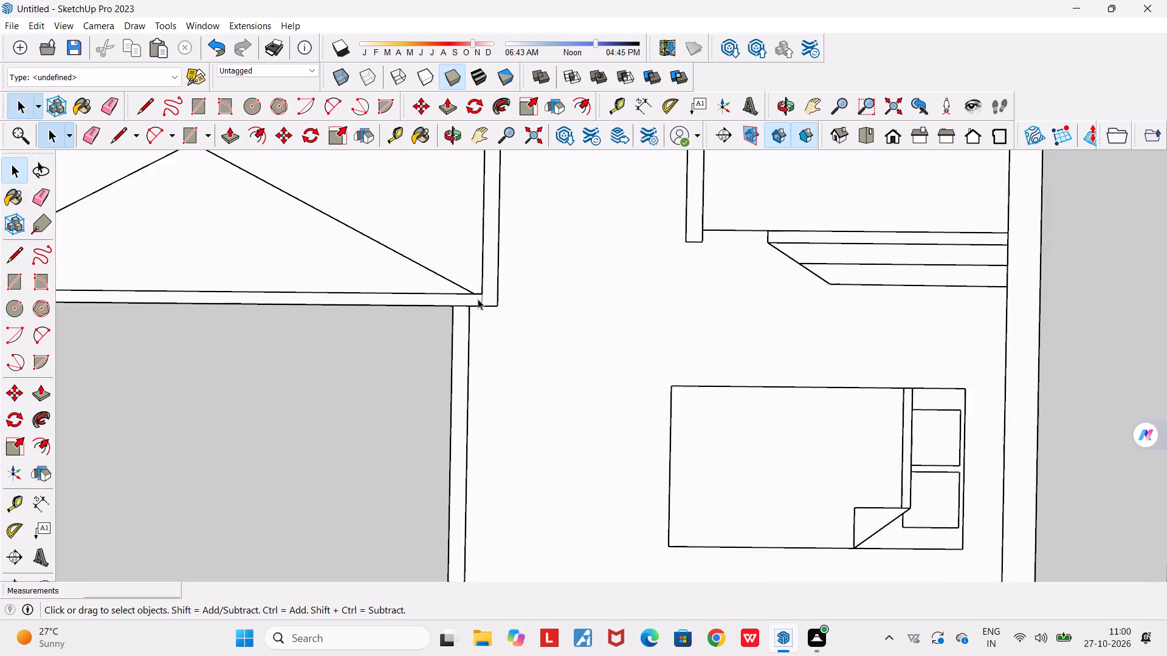
pyautogui.scroll(-6, 478, 299)
pyautogui.scroll(-18, 478, 299)
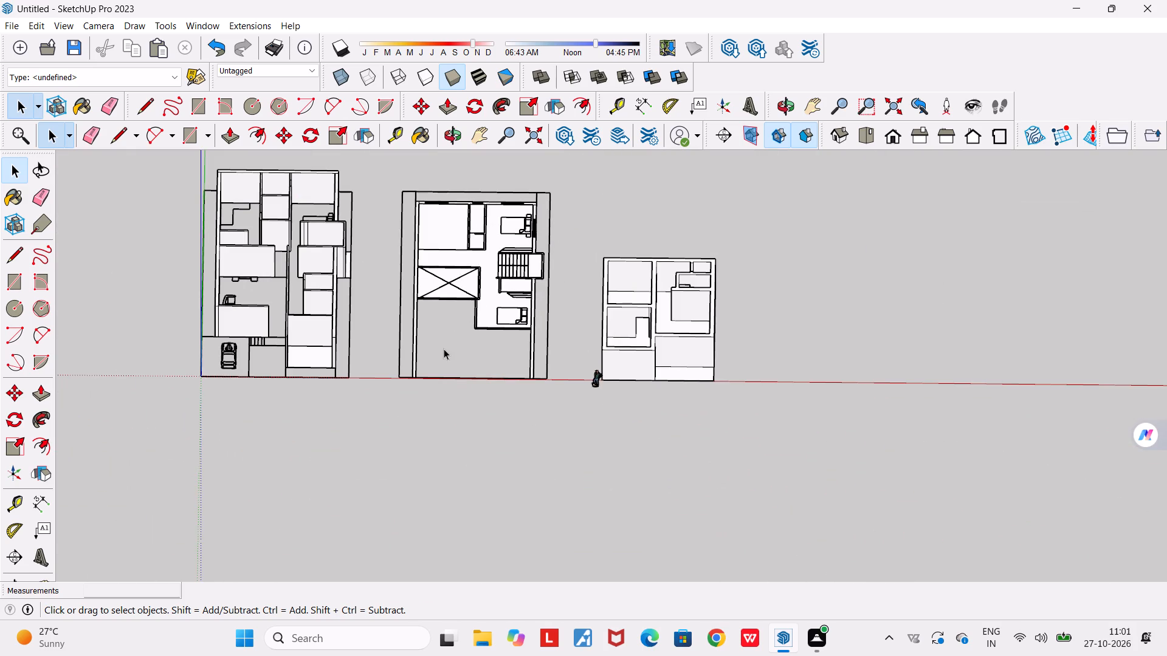
# Erase the dividing line at the rear wall's corner with the side wall of the large empty room.
pyautogui.scroll(11, 418, 185)
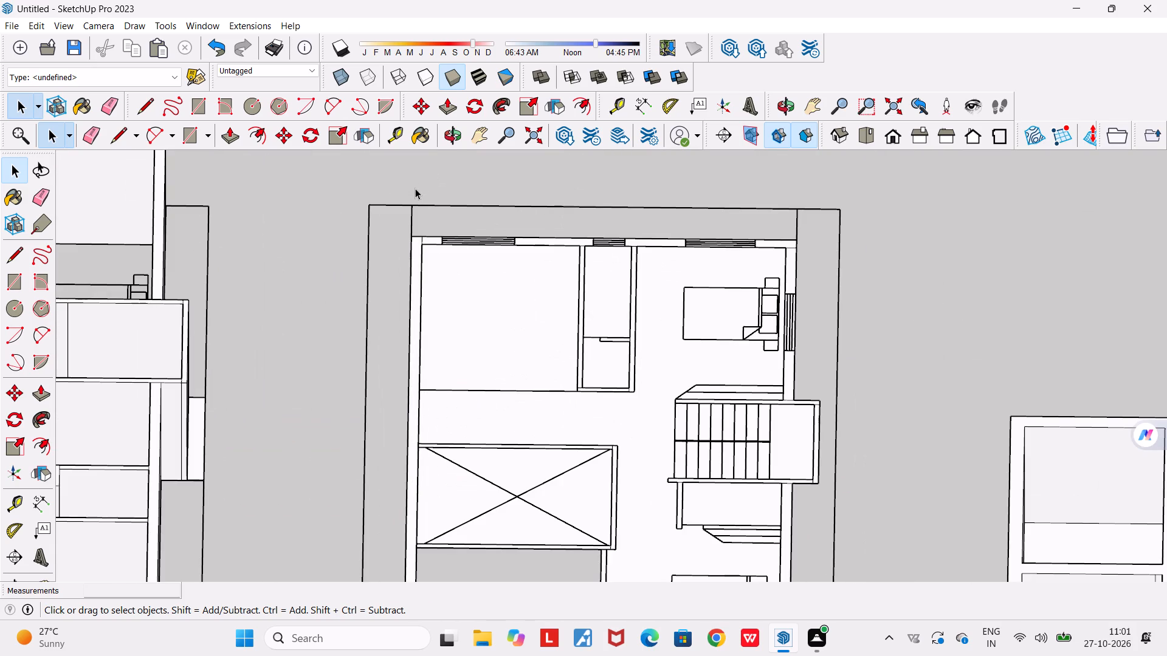
pyautogui.scroll(5, 415, 188)
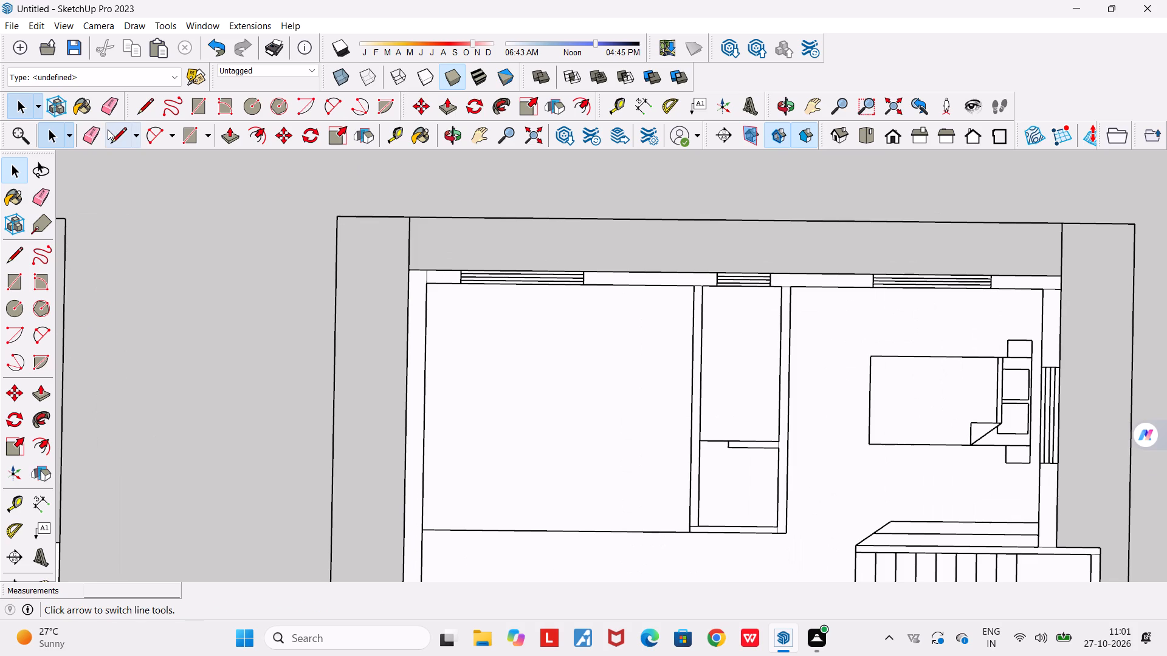
pyautogui.click(111, 109)
pyautogui.scroll(2, 429, 273)
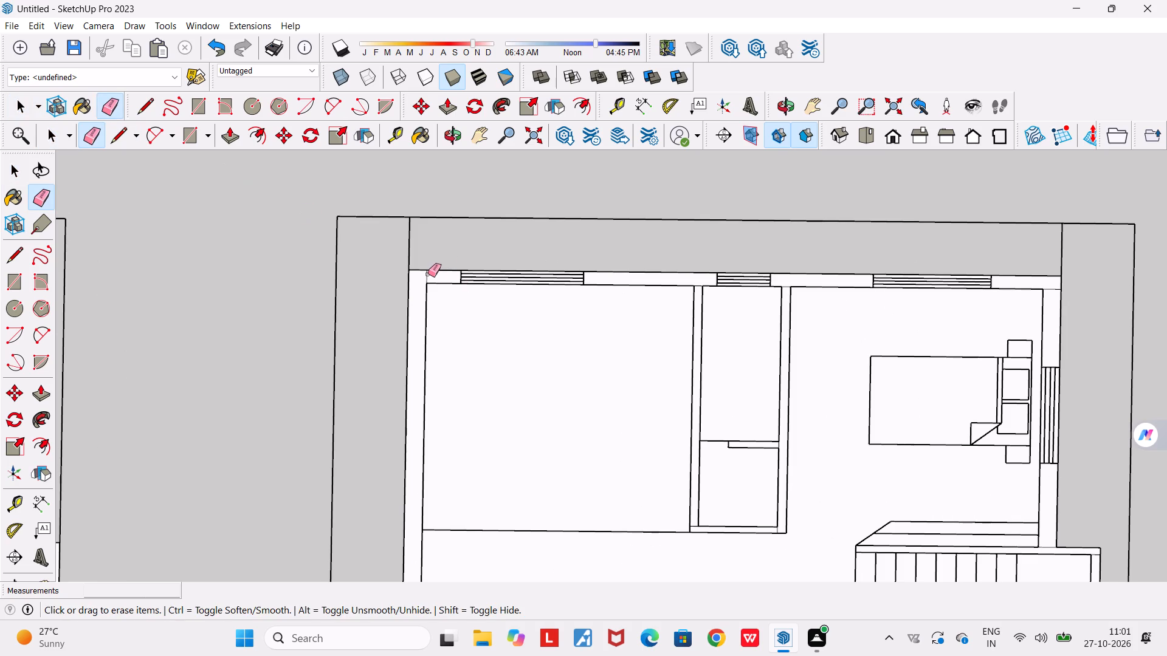
pyautogui.scroll(5, 428, 274)
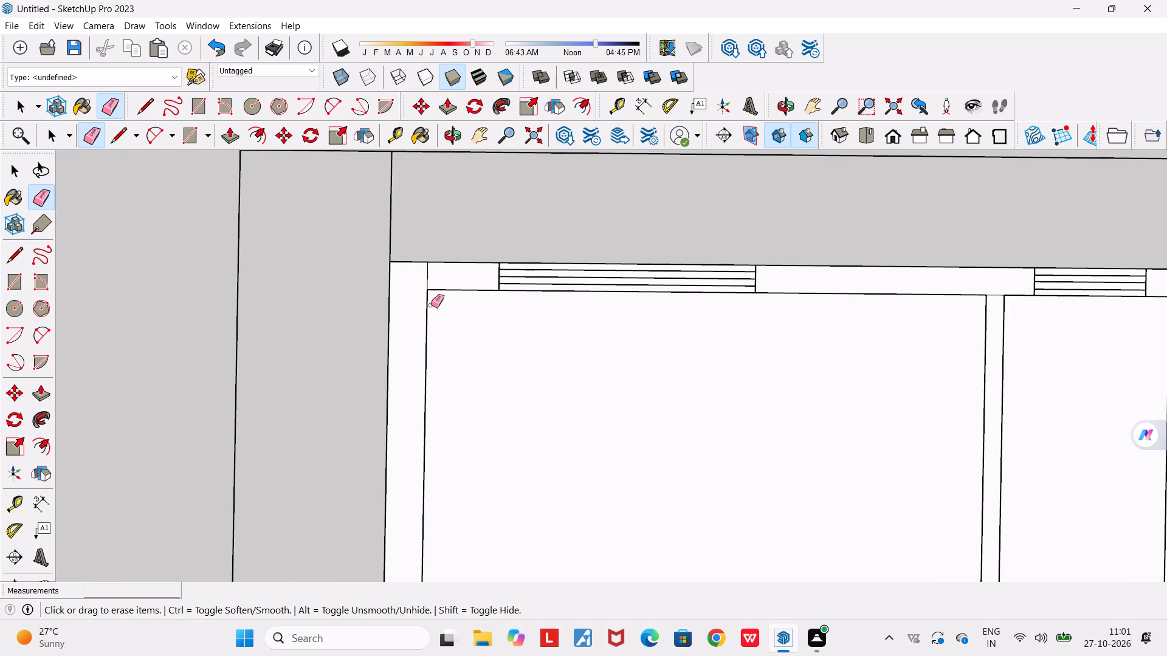
pyautogui.click(428, 270)
# Erase the two dividing lines where the narrow rear room's long partitions meet the rear wall.
pyautogui.scroll(-11, 429, 316)
pyautogui.scroll(7, 636, 304)
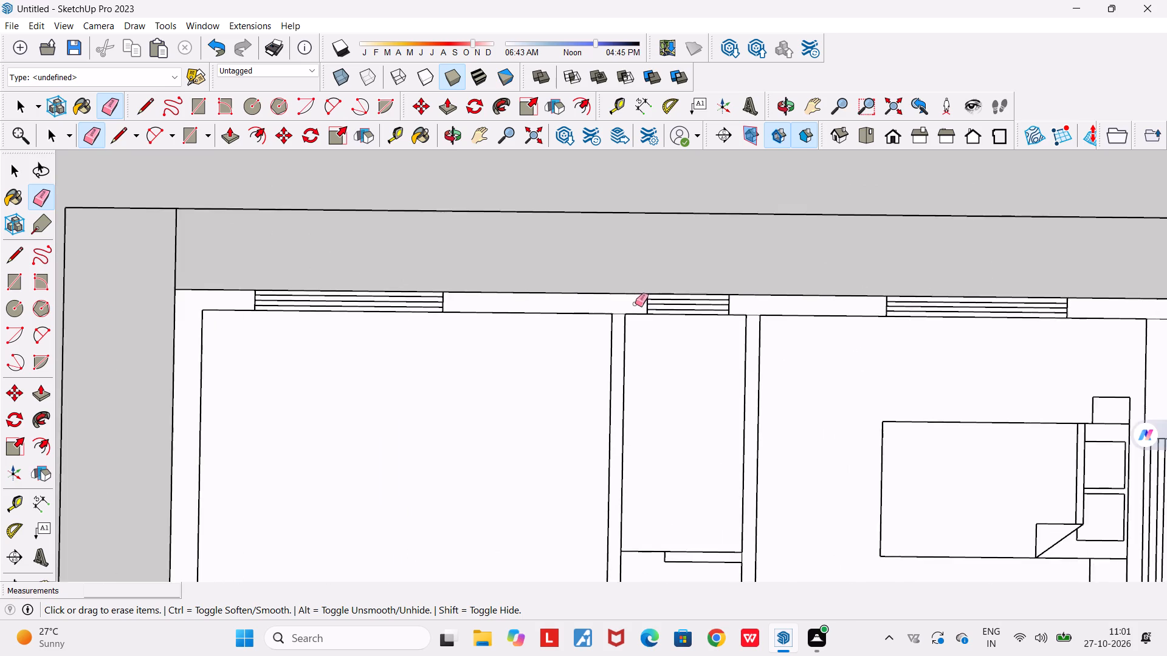
pyautogui.scroll(12, 635, 304)
pyautogui.click(603, 323)
pyautogui.scroll(-6, 603, 321)
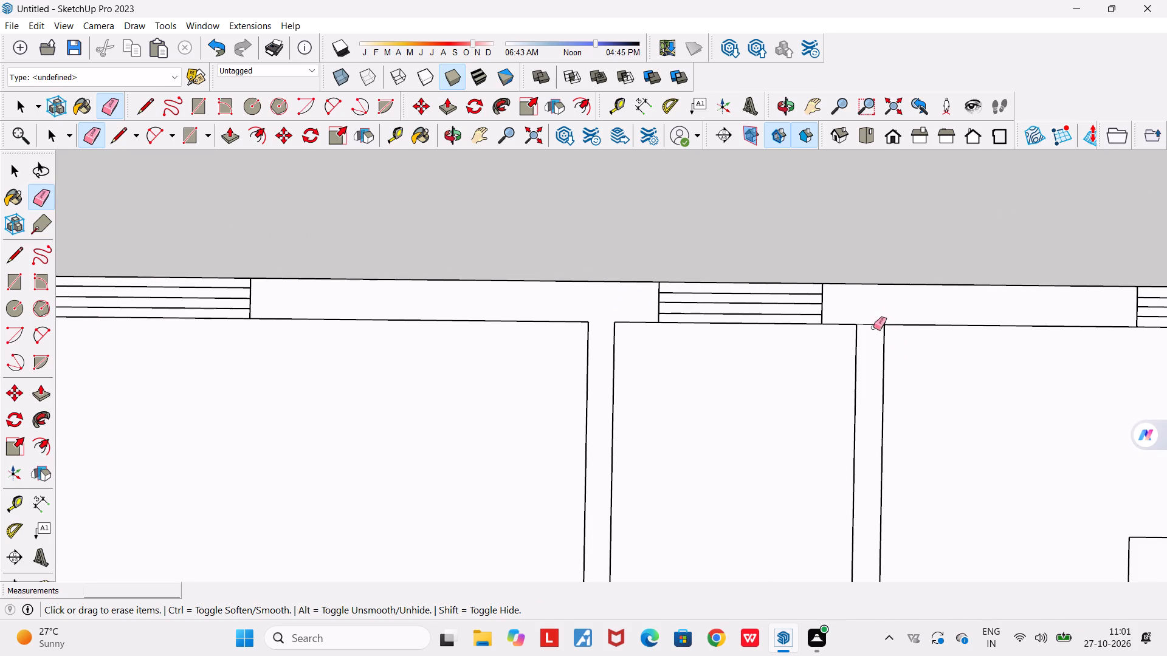
pyautogui.moveTo(872, 326); pyautogui.dragTo(872, 316)
pyautogui.scroll(-5, 866, 322)
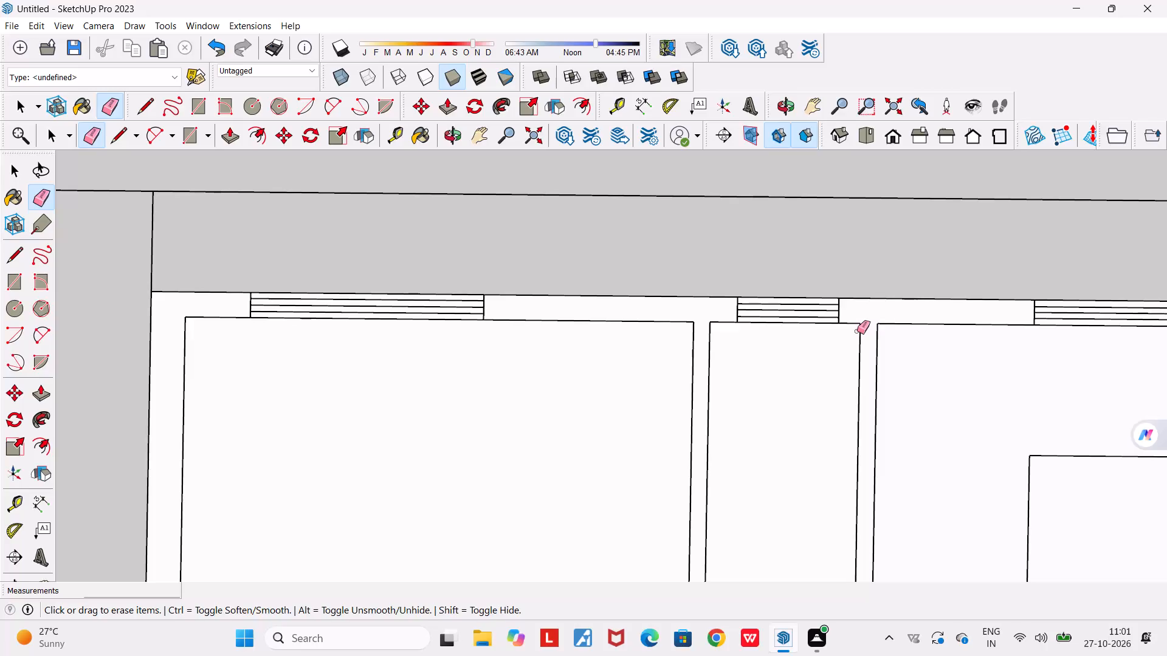
pyautogui.scroll(-7, 689, 372)
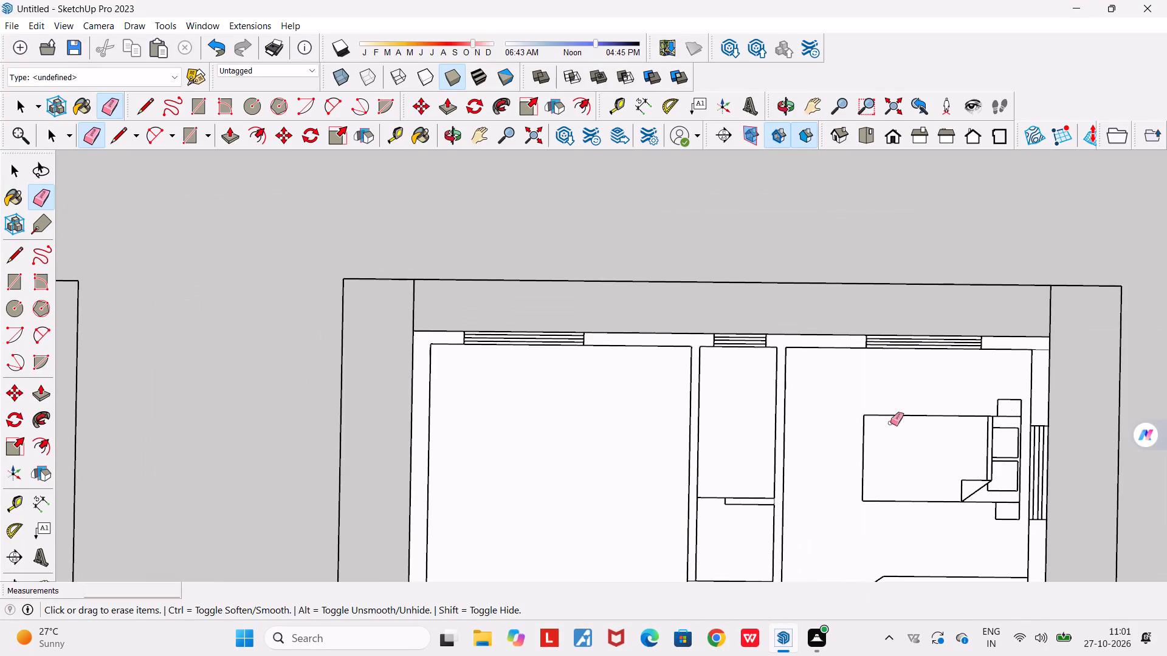
# Erase the dividing line where the rear wall meets the outer side wall at the rear bedroom's corner.
pyautogui.scroll(7, 1047, 352)
pyautogui.click(1039, 347)
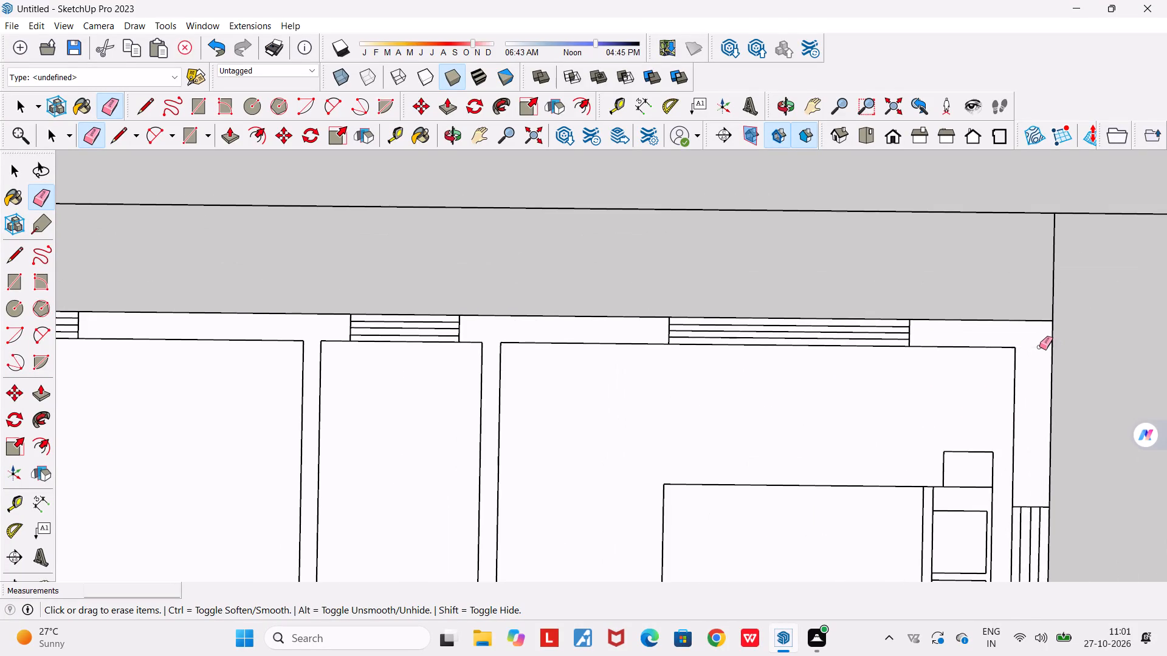
# Erase the two dividing lines in the wall corners at the inner end of the crossed-out void.
pyautogui.scroll(-6, 1019, 377)
pyautogui.scroll(-12, 938, 487)
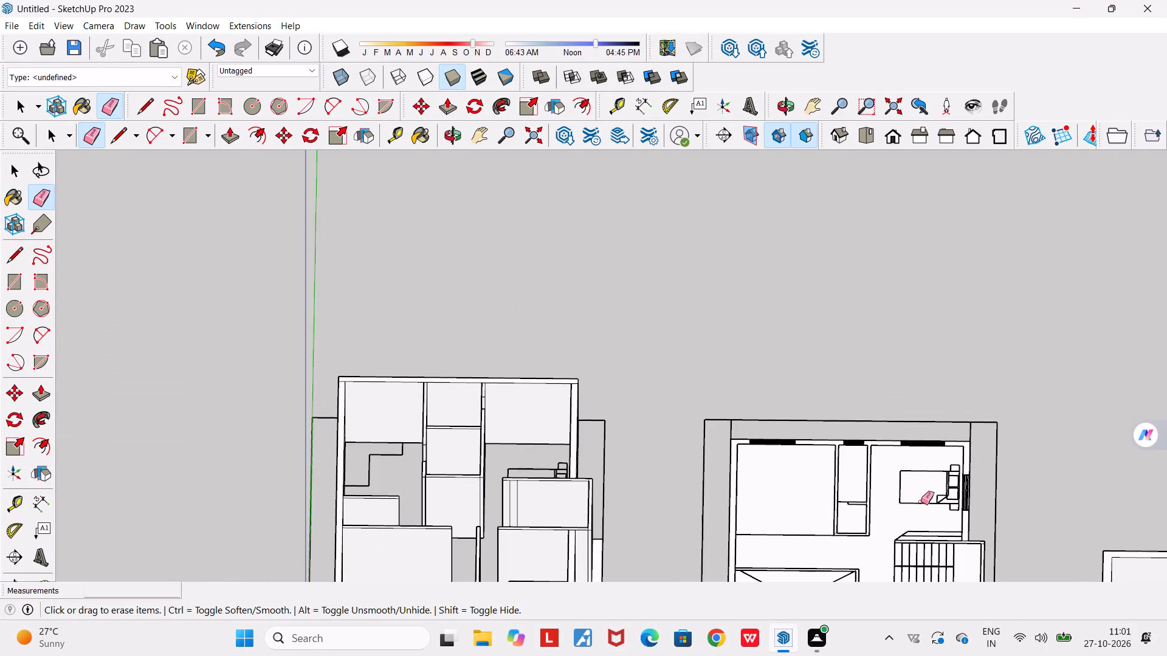
pyautogui.click(820, 107)
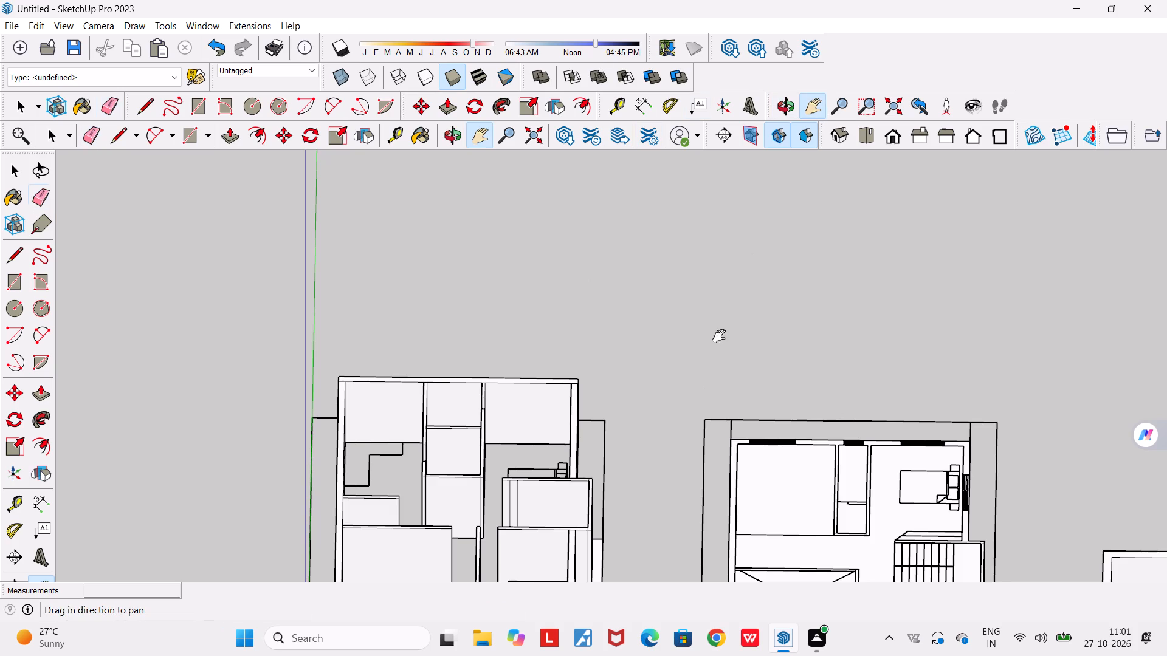
pyautogui.moveTo(704, 333); pyautogui.dragTo(647, 148)
pyautogui.scroll(7, 690, 419)
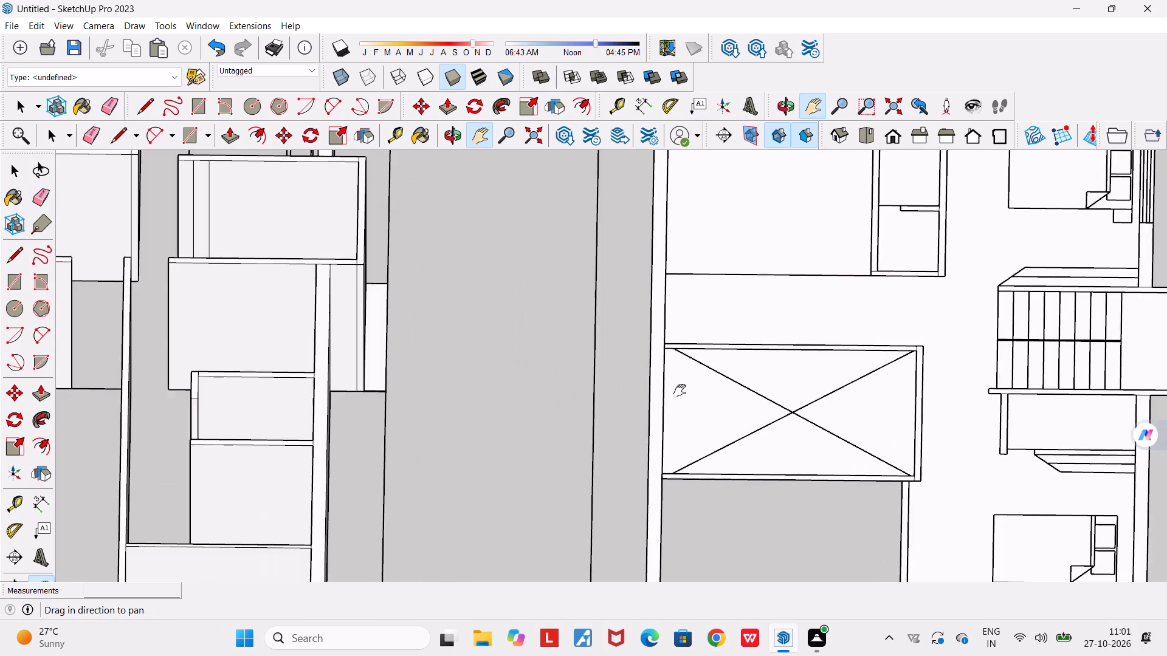
pyautogui.scroll(11, 674, 376)
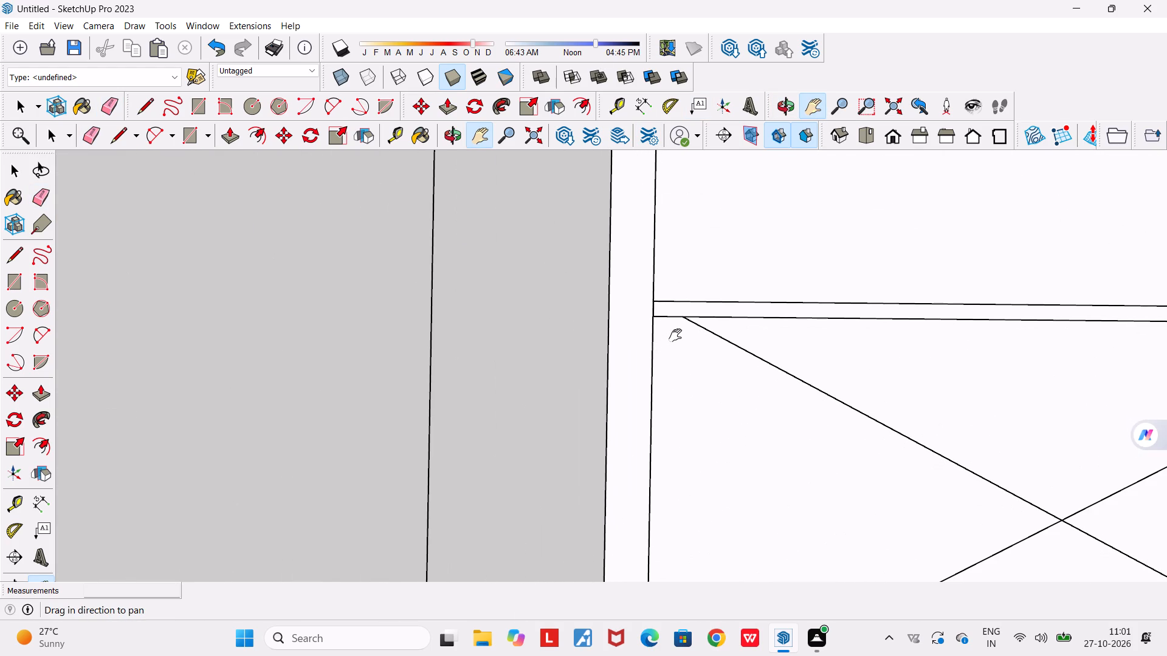
pyautogui.scroll(-11, 675, 335)
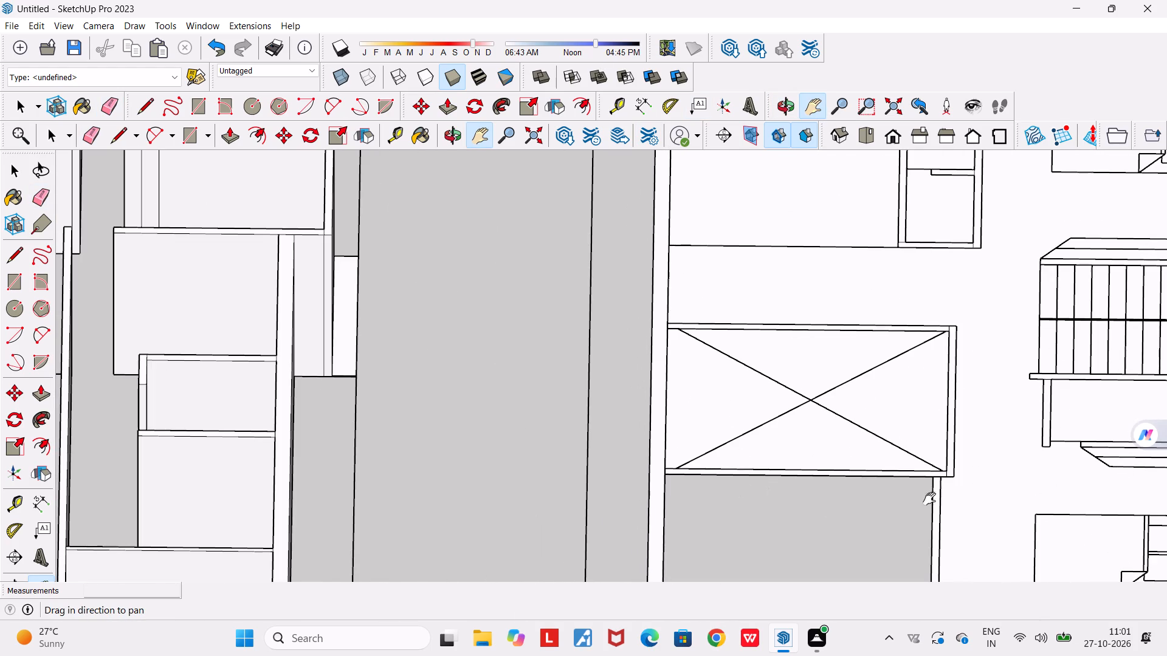
pyautogui.scroll(7, 949, 481)
pyautogui.scroll(-4, 954, 454)
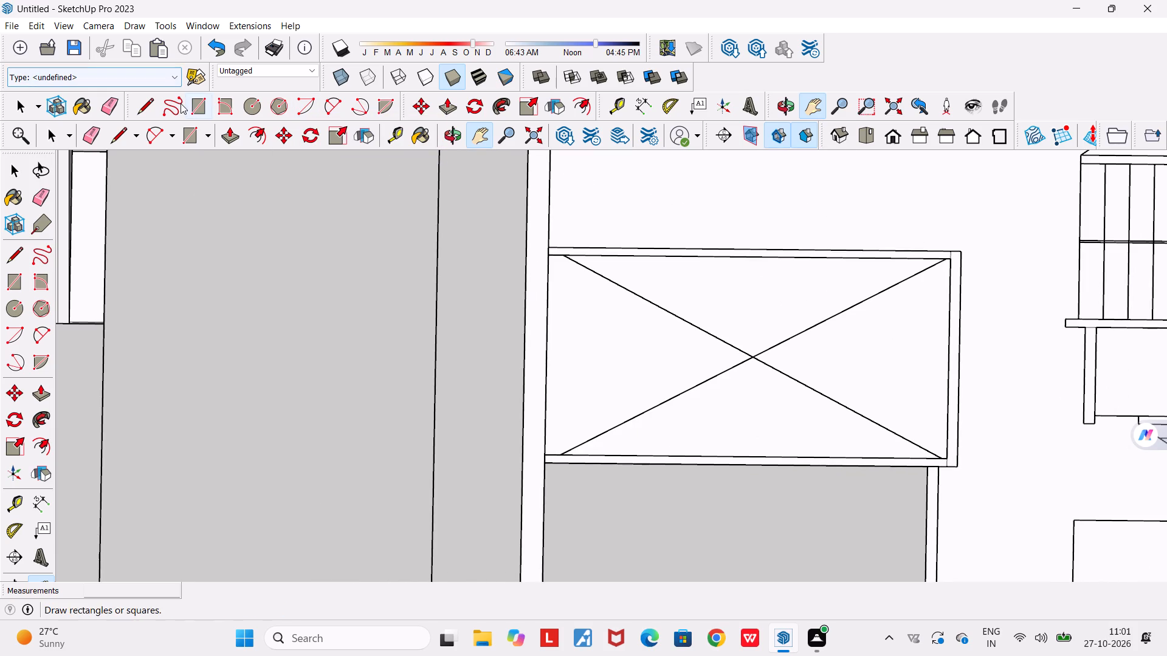
pyautogui.click(118, 111)
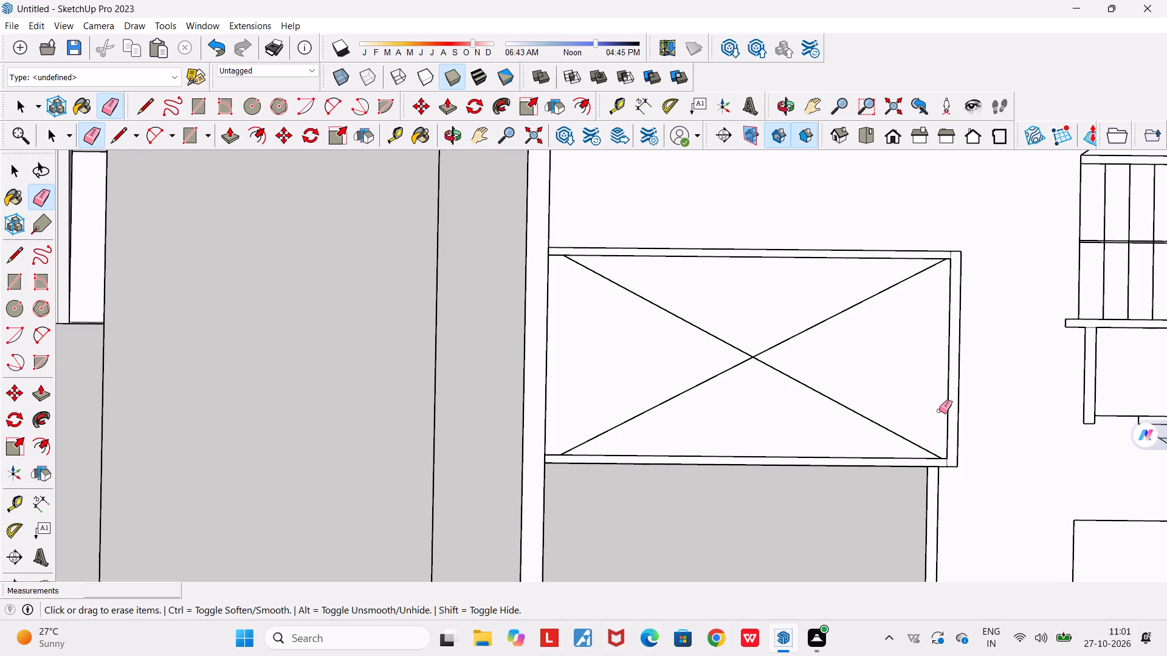
pyautogui.scroll(5, 951, 465)
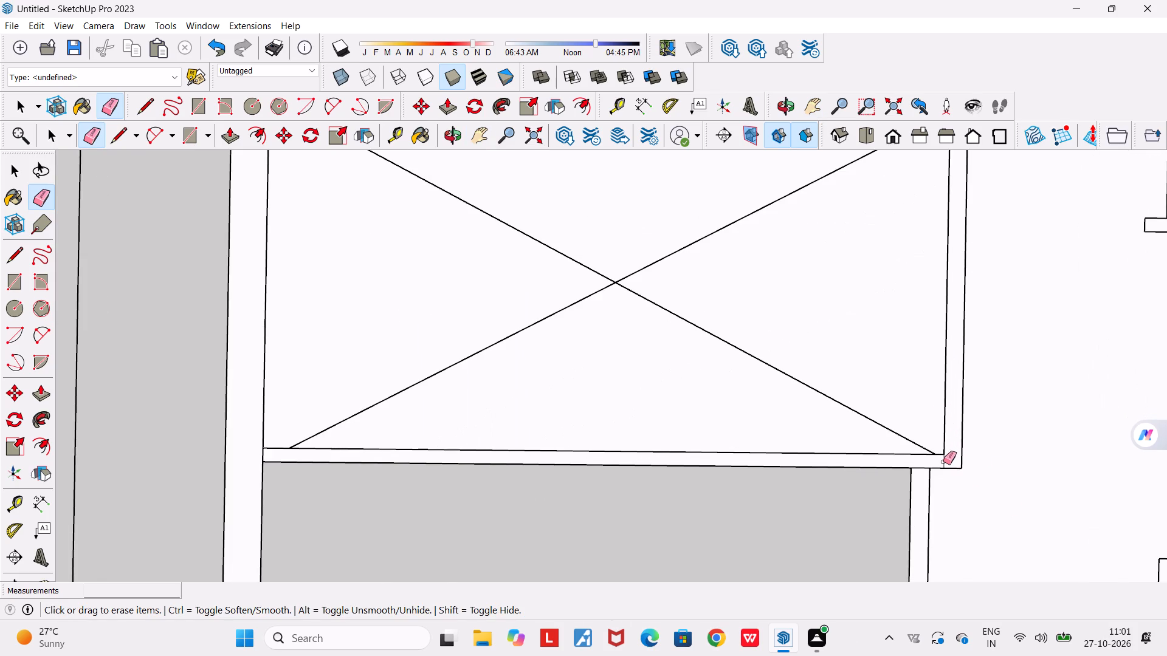
pyautogui.click(943, 462)
pyautogui.scroll(-9, 929, 222)
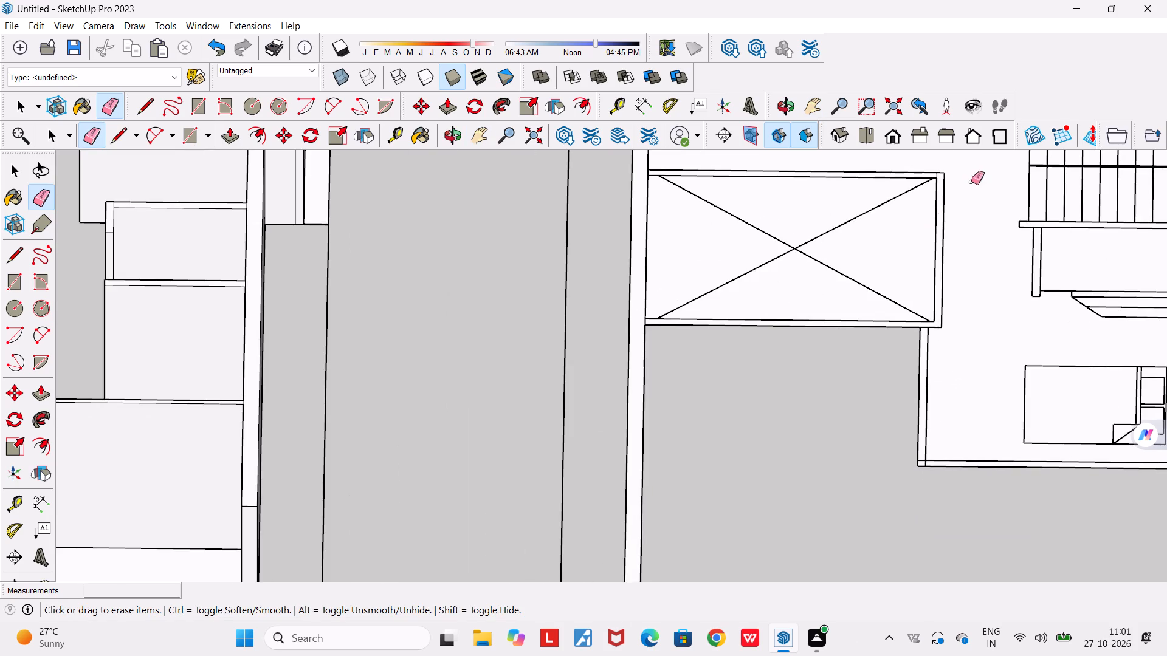
pyautogui.scroll(10, 942, 165)
pyautogui.click(948, 157)
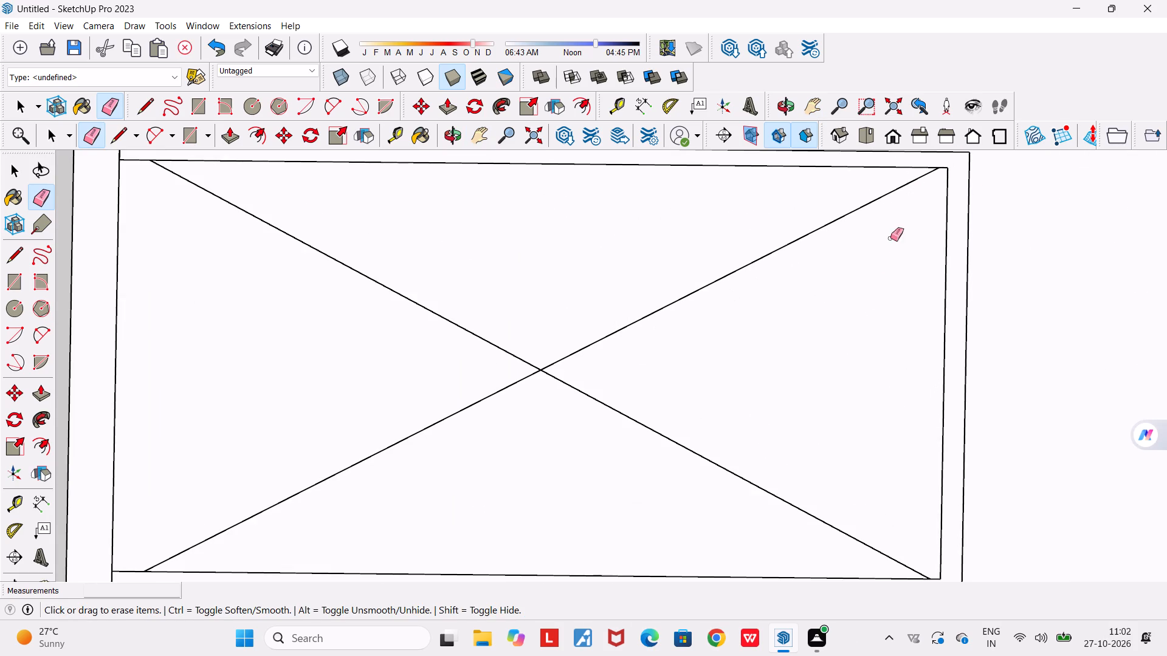
# Erase the dividing line where the front bedroom's inner side wall meets the crossed-out void's front wall, keeping the imported plan linework.
pyautogui.scroll(-6, 883, 264)
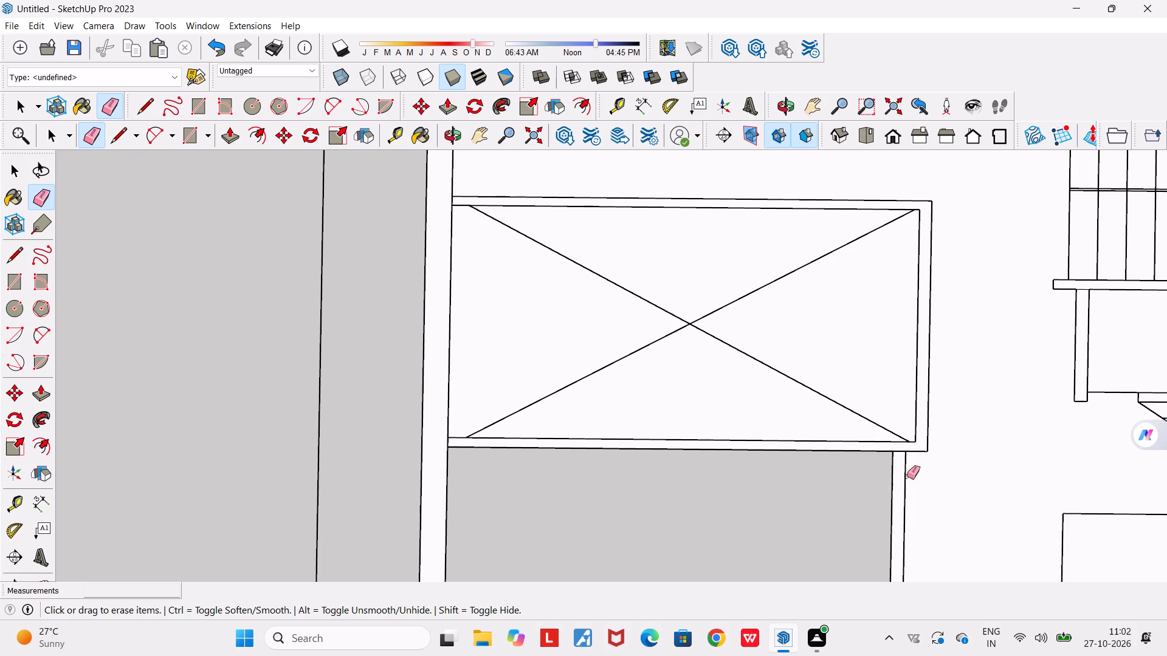
pyautogui.scroll(10, 907, 473)
pyautogui.click(895, 435)
pyautogui.moveTo(894, 435); pyautogui.dragTo(893, 446)
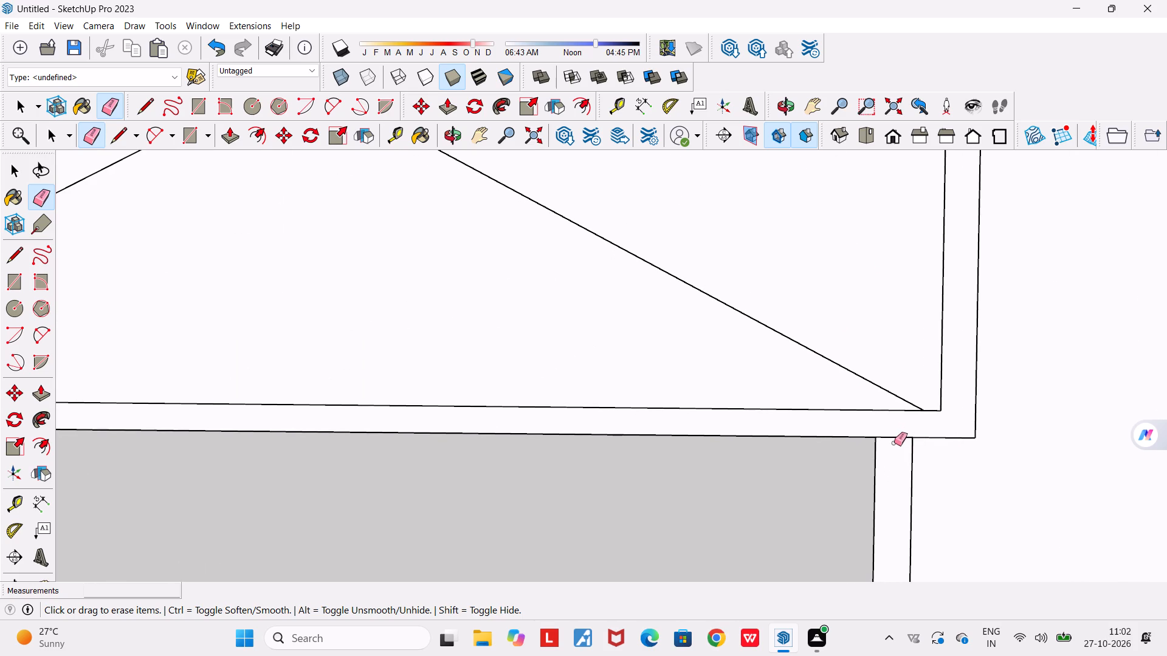
pyautogui.click(895, 439)
pyautogui.scroll(-13, 895, 439)
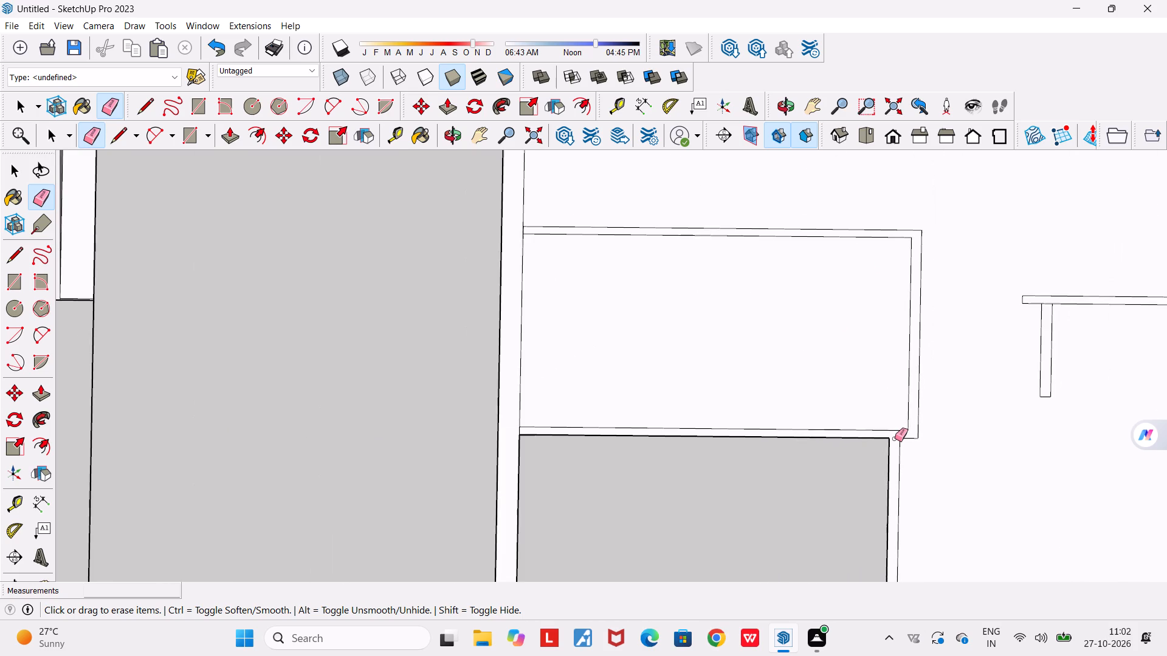
pyautogui.scroll(-13, 895, 439)
pyautogui.hotkey('ctrl', 'z')
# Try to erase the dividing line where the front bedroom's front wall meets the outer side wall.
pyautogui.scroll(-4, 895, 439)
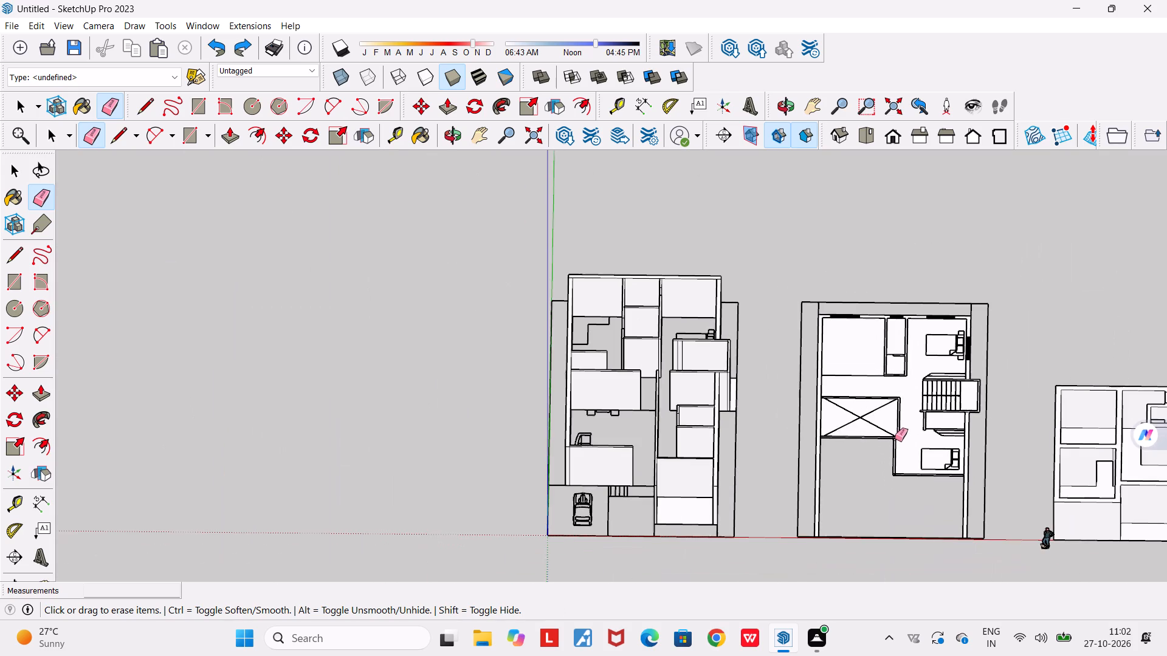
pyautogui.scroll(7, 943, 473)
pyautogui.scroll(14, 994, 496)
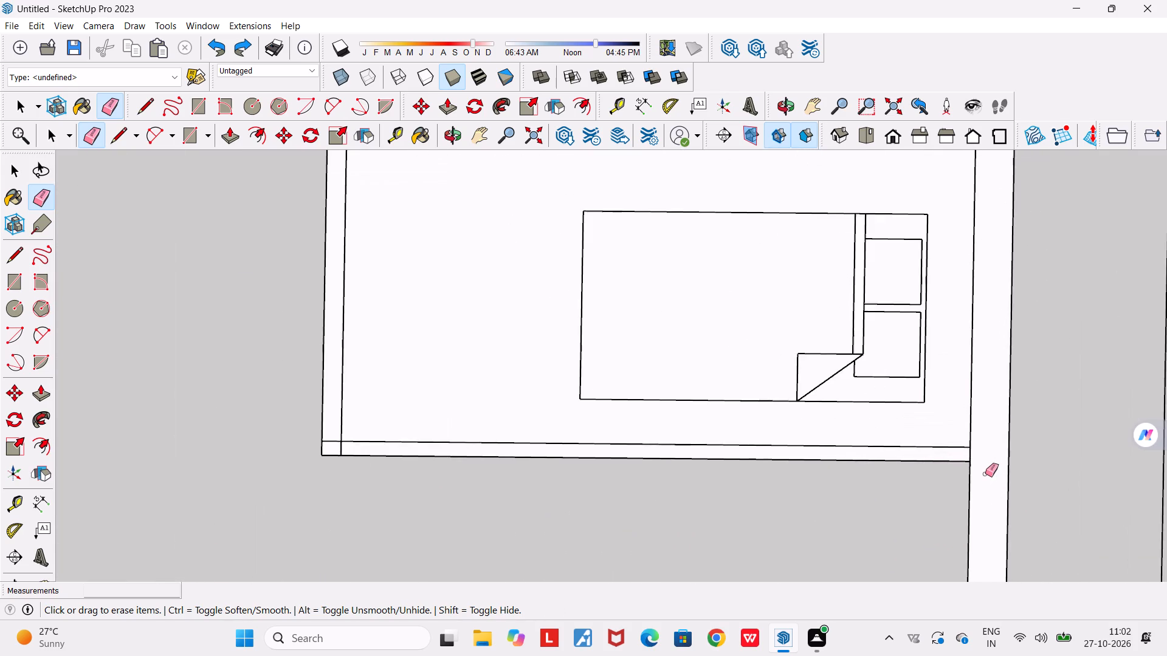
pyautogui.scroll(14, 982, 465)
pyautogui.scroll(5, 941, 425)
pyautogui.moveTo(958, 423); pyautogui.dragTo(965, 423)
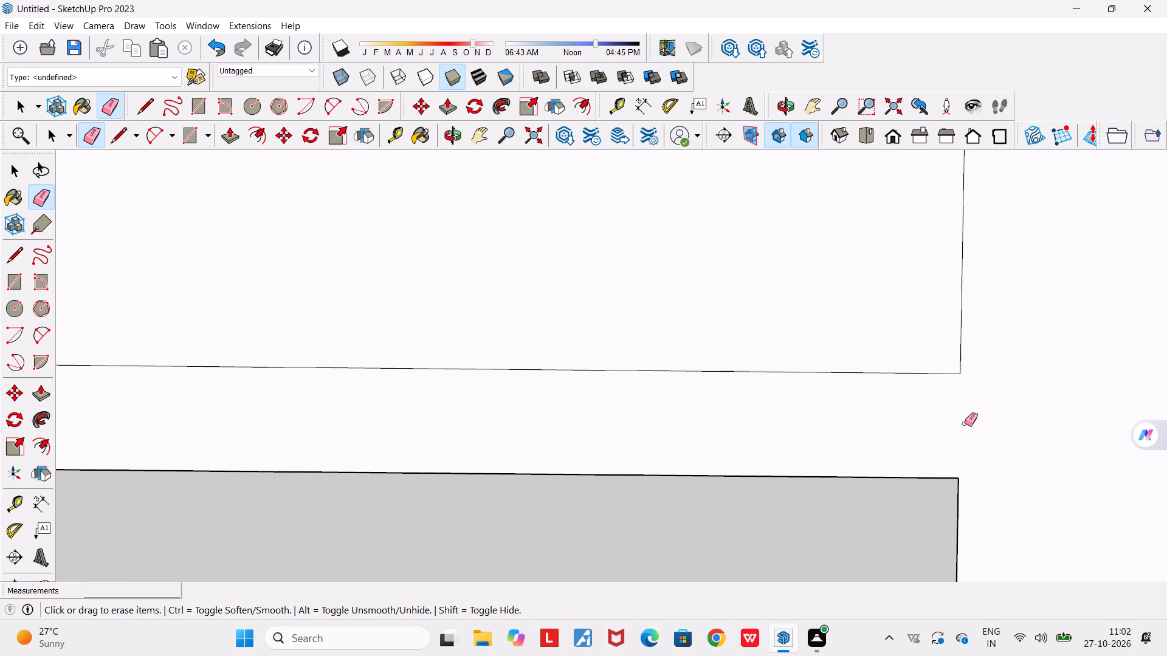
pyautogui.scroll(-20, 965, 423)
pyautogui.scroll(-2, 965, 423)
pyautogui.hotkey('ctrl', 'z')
# Erase the dividing lines where the staircase's front wall meets the outer side wall and the landing's end wall.
pyautogui.scroll(-14, 965, 423)
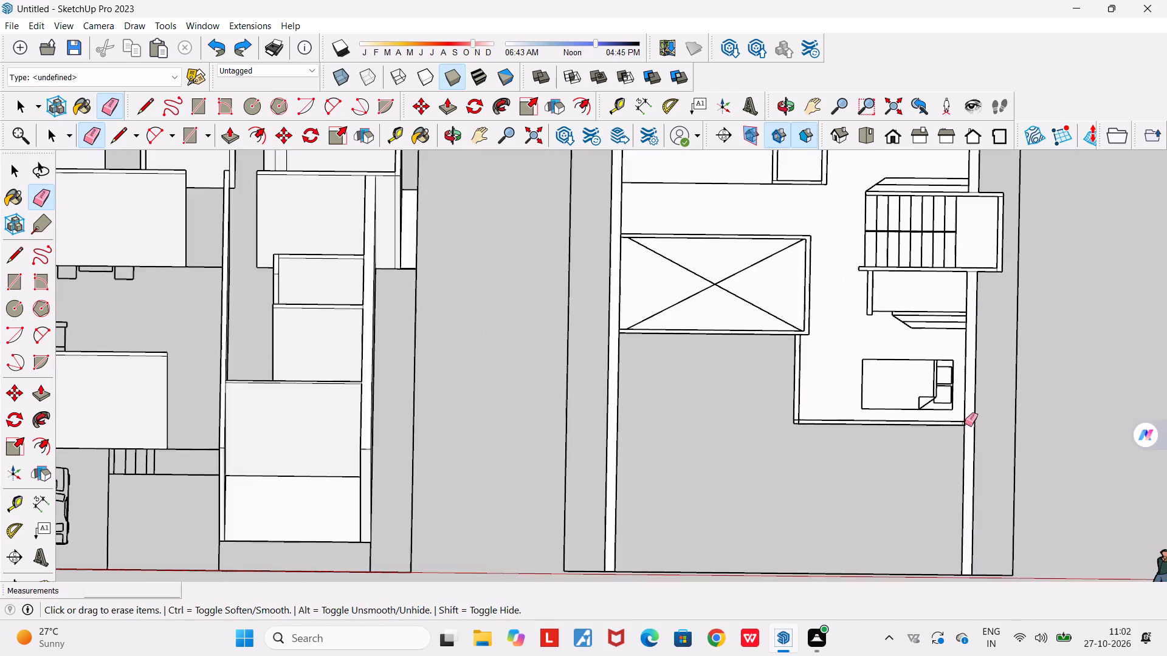
pyautogui.scroll(8, 953, 284)
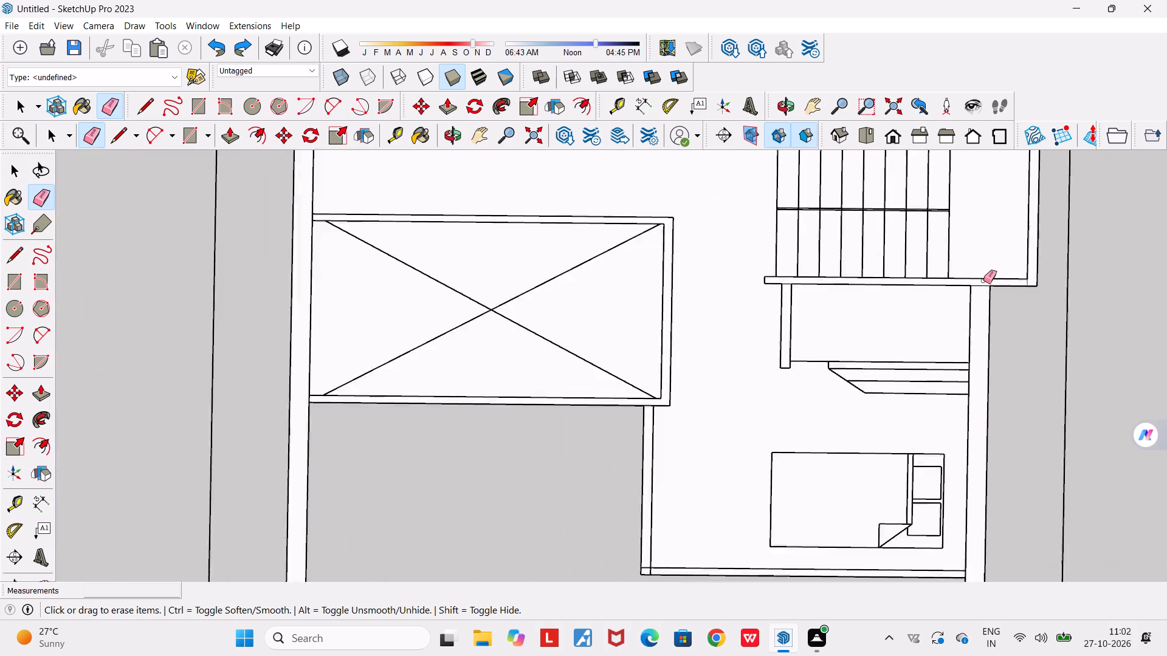
pyautogui.scroll(6, 983, 281)
pyautogui.moveTo(984, 289); pyautogui.dragTo(979, 308)
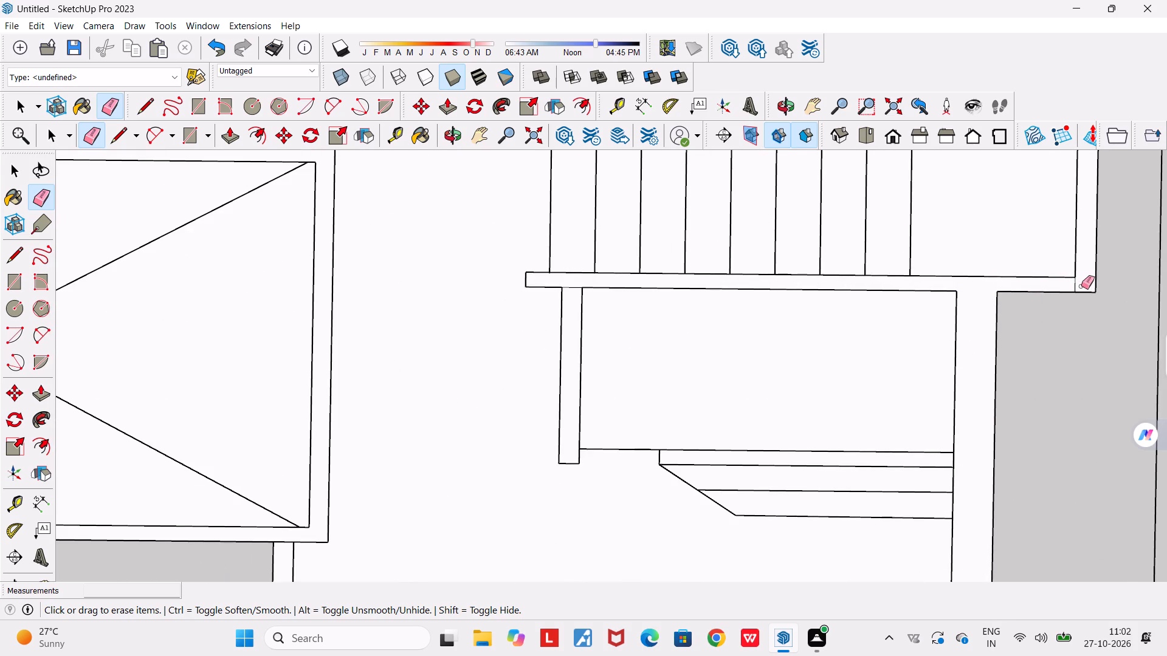
pyautogui.click(1075, 286)
# Erase the dividing lines where the staircase's rear wall meets the landing's end wall and the rear bedroom's outer side wall.
pyautogui.scroll(-17, 1075, 284)
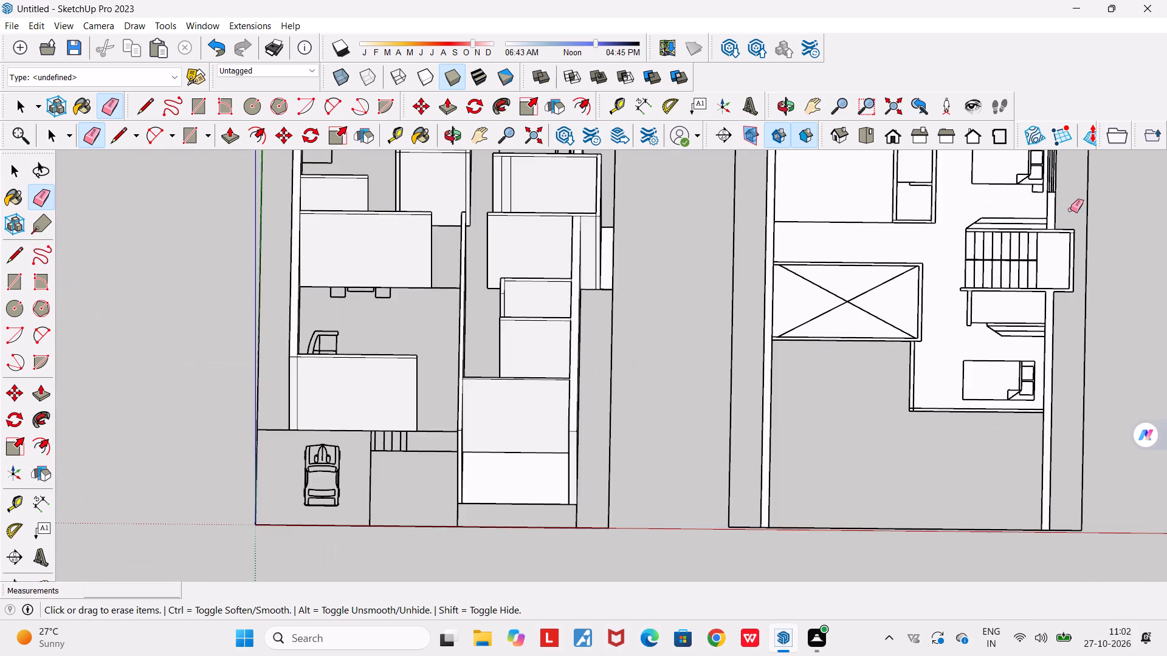
pyautogui.scroll(17, 1070, 210)
pyautogui.scroll(5, 1079, 247)
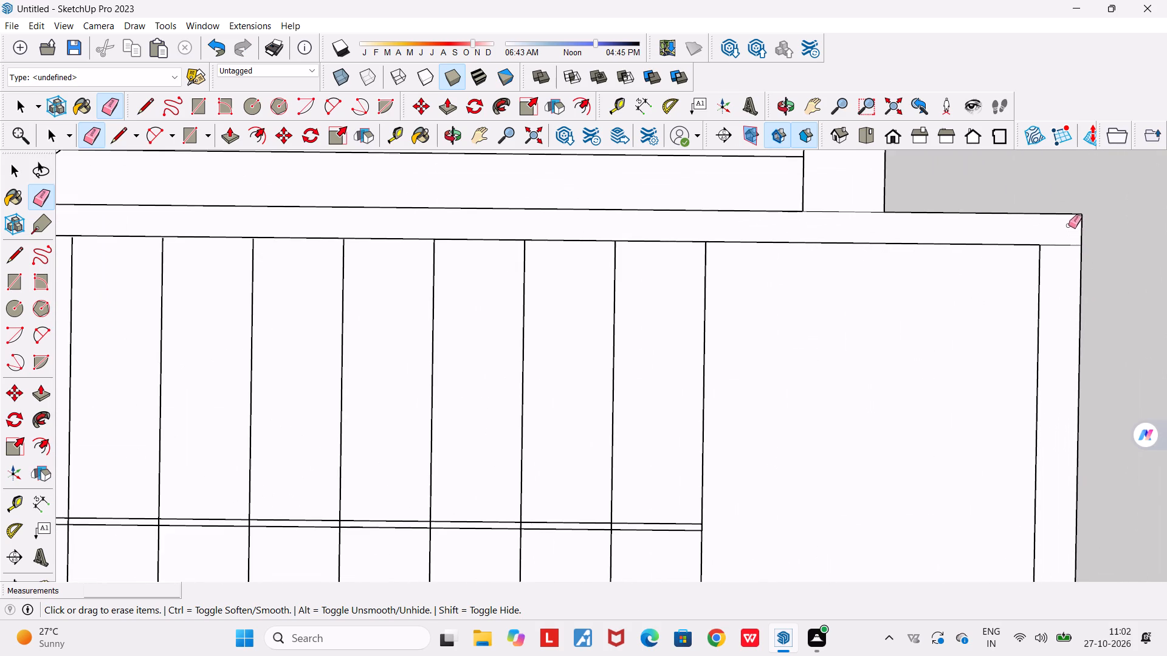
pyautogui.moveTo(1060, 241); pyautogui.dragTo(1064, 266)
pyautogui.scroll(-17, 1064, 265)
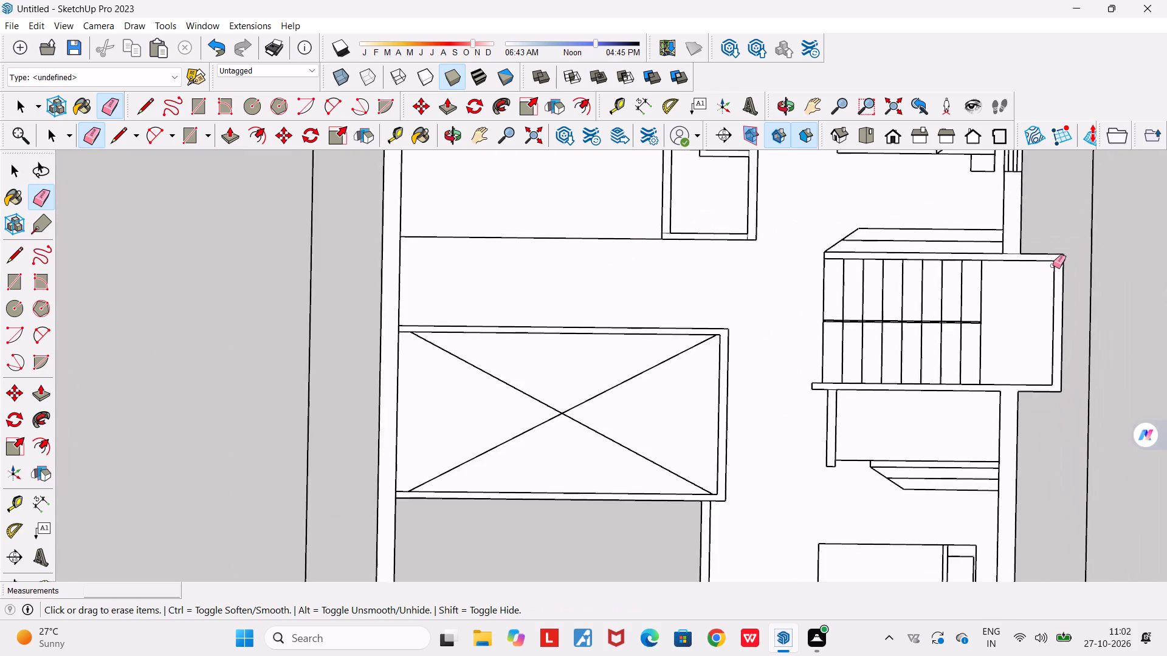
pyautogui.scroll(5, 1022, 253)
pyautogui.moveTo(1015, 252); pyautogui.dragTo(1014, 262)
# Erase the two dividing lines where the narrow rear room's front wall meets its long partitions.
pyautogui.scroll(-2, 1014, 262)
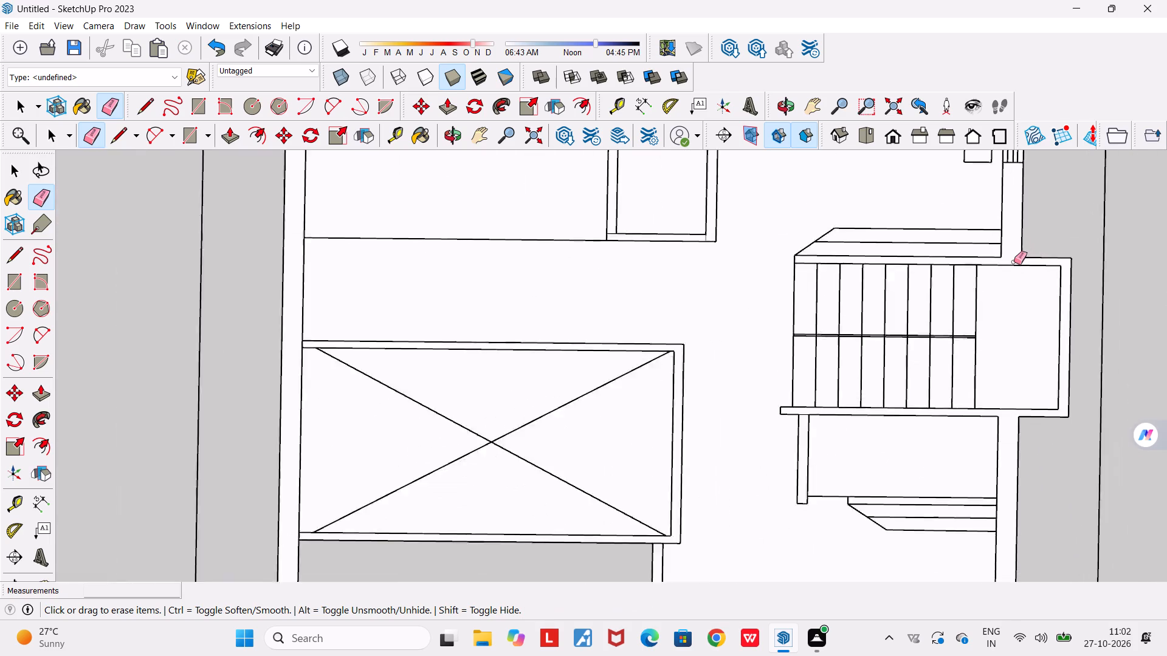
pyautogui.scroll(-17, 1014, 262)
pyautogui.scroll(5, 997, 197)
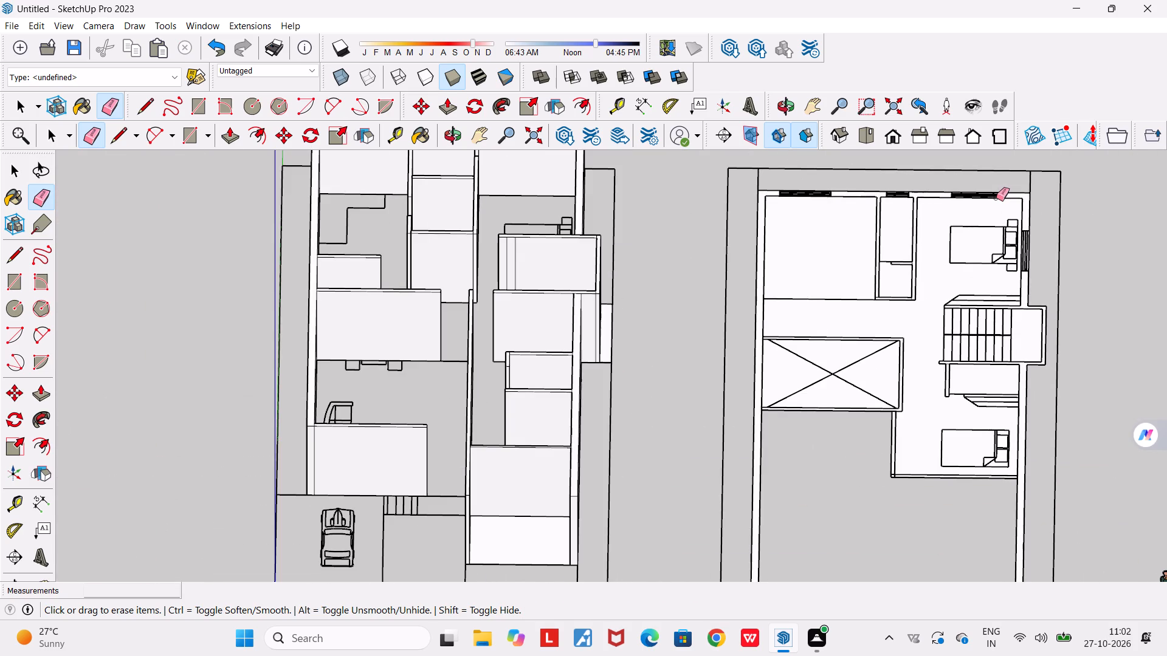
pyautogui.scroll(7, 952, 240)
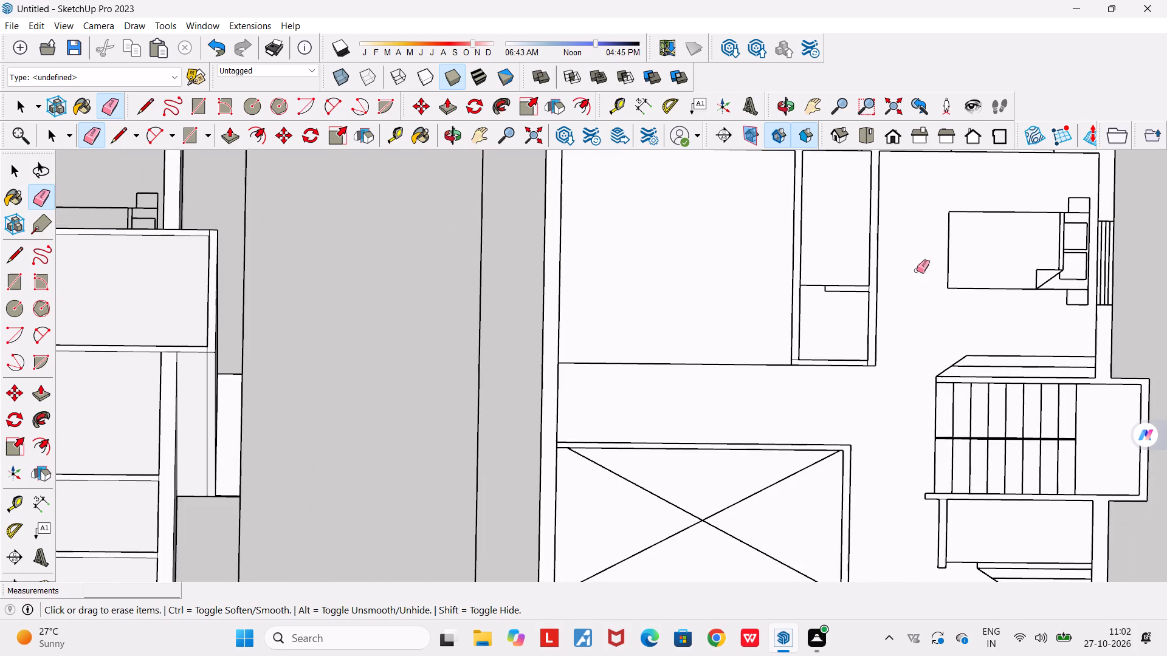
pyautogui.scroll(7, 869, 353)
pyautogui.scroll(3, 855, 408)
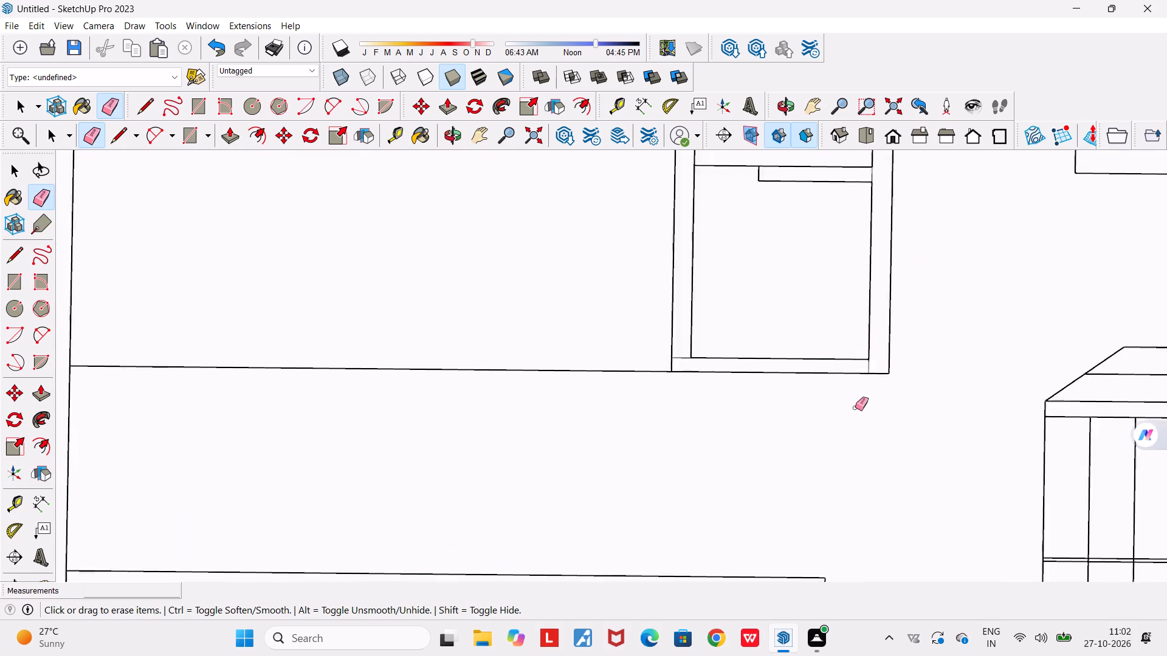
pyautogui.scroll(2, 855, 408)
pyautogui.click(875, 349)
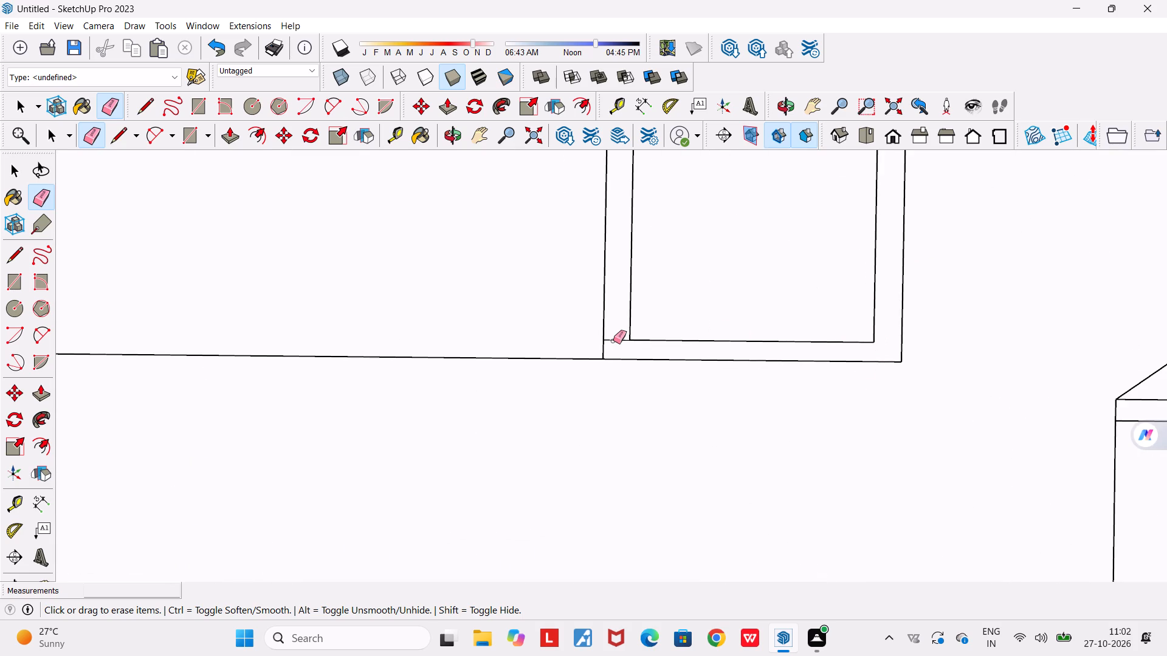
pyautogui.click(613, 341)
# Erase the dividing line where the narrow rear room's short cross partition meets the long partition on the bedroom side.
pyautogui.scroll(-12, 614, 340)
pyautogui.scroll(4, 698, 262)
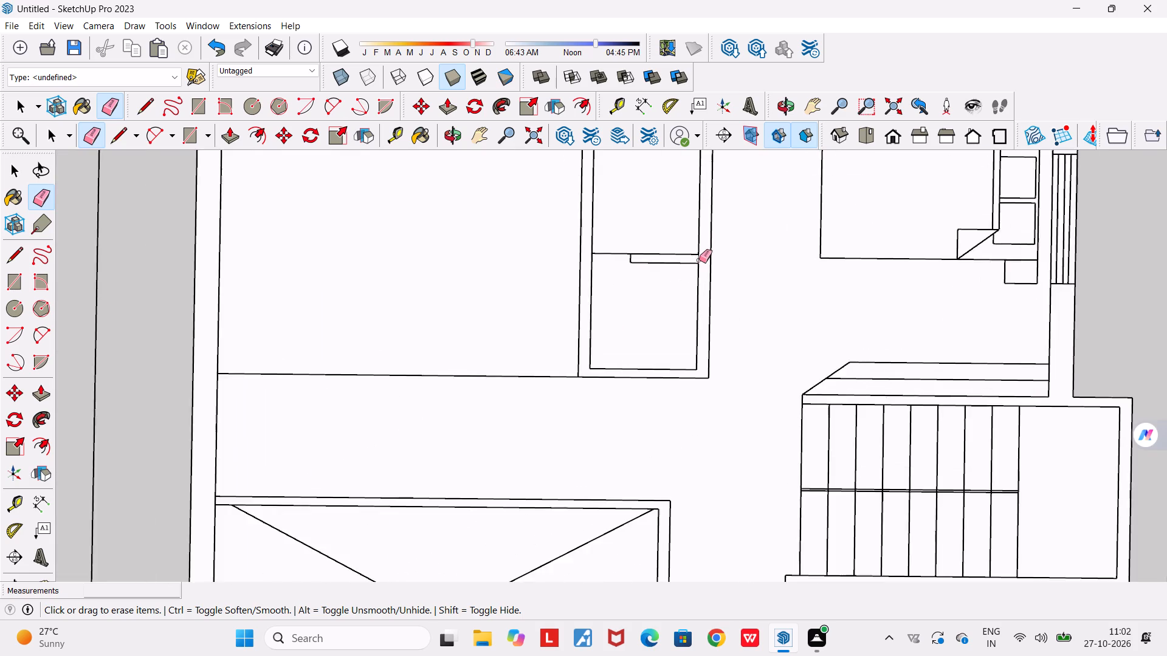
pyautogui.scroll(6, 699, 260)
pyautogui.click(699, 260)
# Examine the middle plan's merged wall faces in plan and in perspective, alongside the other two floor models.
pyautogui.scroll(-17, 699, 260)
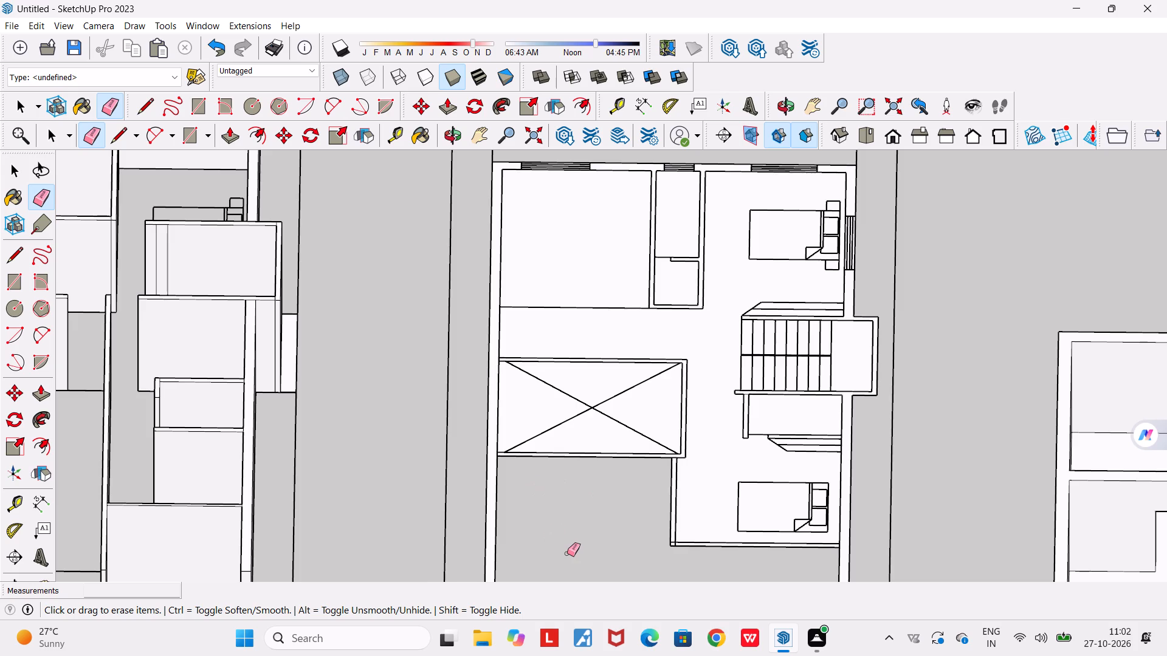
pyautogui.scroll(-11, 567, 553)
pyautogui.scroll(10, 596, 520)
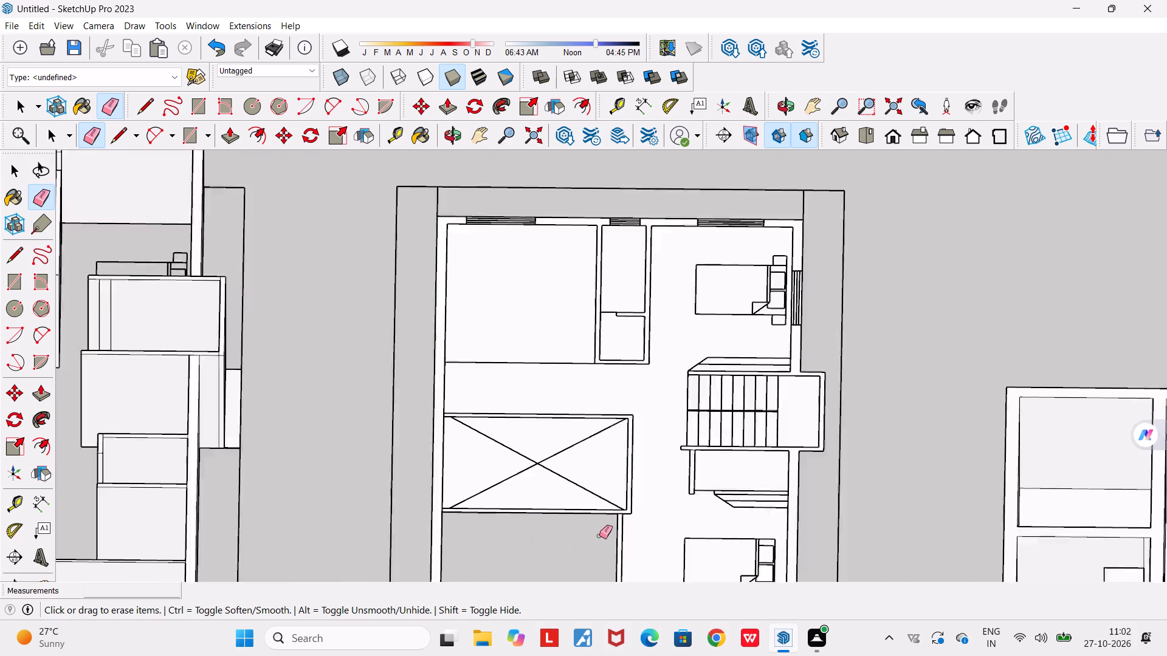
pyautogui.scroll(4, 599, 536)
pyautogui.moveTo(599, 536); pyautogui.dragTo(605, 440, button='middle')
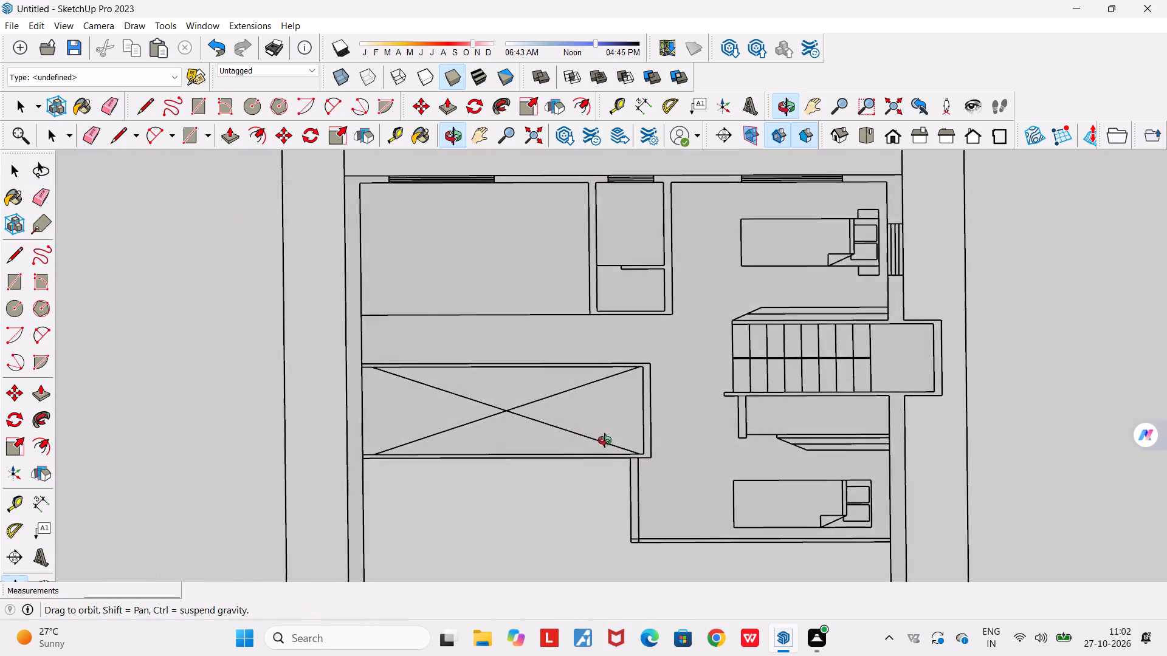
pyautogui.moveTo(605, 440); pyautogui.dragTo(376, 426, button='middle')
pyautogui.scroll(-8, 376, 426)
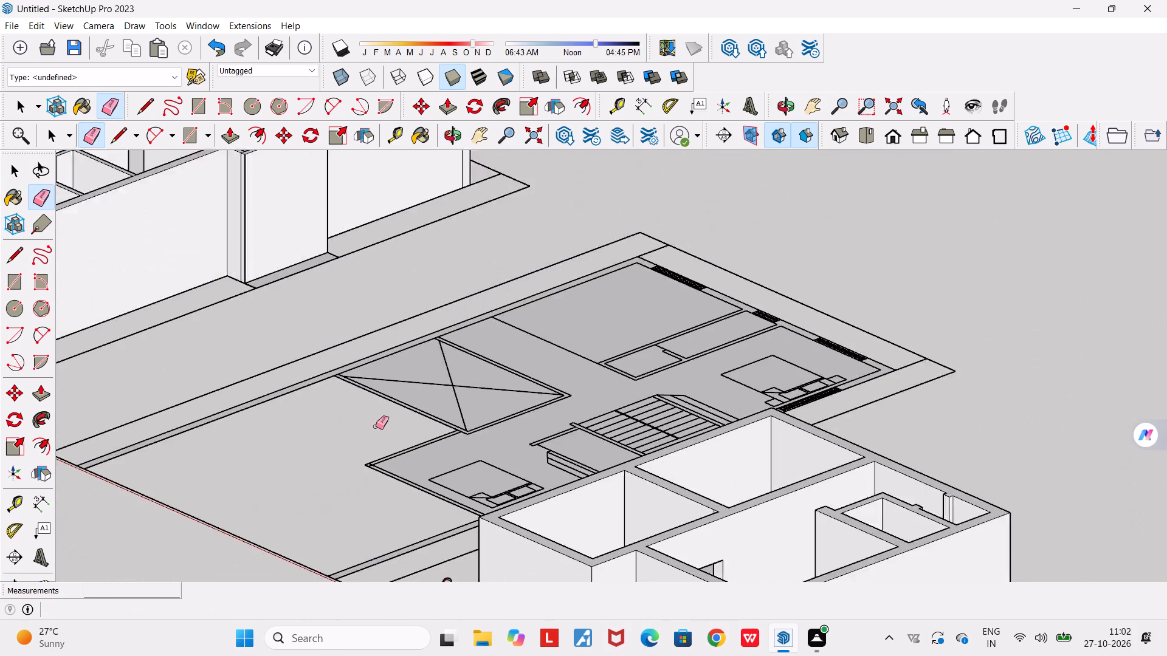
pyautogui.scroll(-3, 376, 426)
pyautogui.moveTo(353, 437); pyautogui.dragTo(362, 503, button='middle')
pyautogui.scroll(-12, 362, 503)
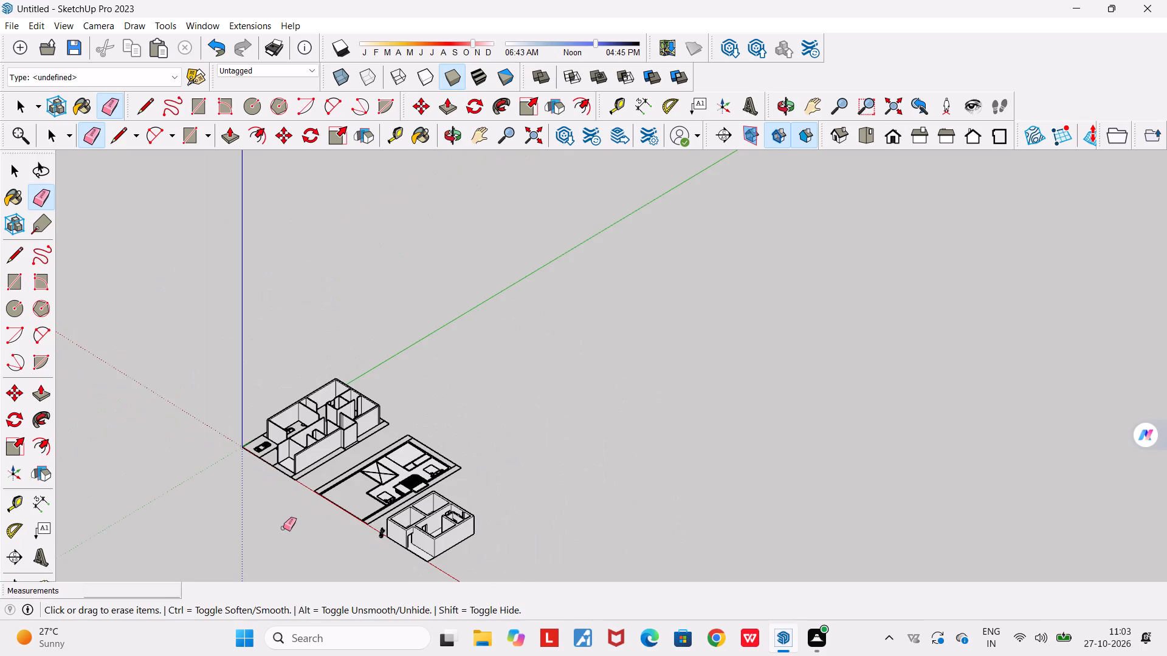
pyautogui.moveTo(283, 528); pyautogui.dragTo(480, 530, button='middle')
pyautogui.scroll(-5, 480, 530)
pyautogui.click(810, 105)
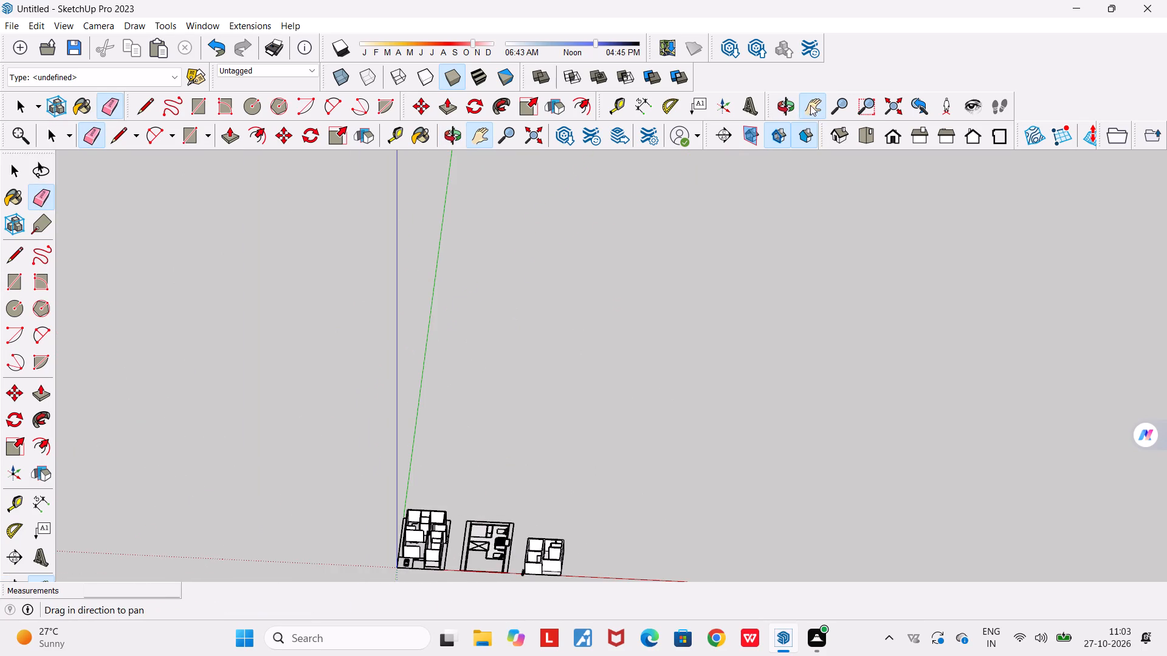
# Draw a line across the middle plan's outer side wall beside the crossed void, continuing the outer edge of the void's front wall.
pyautogui.moveTo(425, 371); pyautogui.dragTo(485, 149)
pyautogui.scroll(7, 520, 258)
pyautogui.scroll(3, 511, 391)
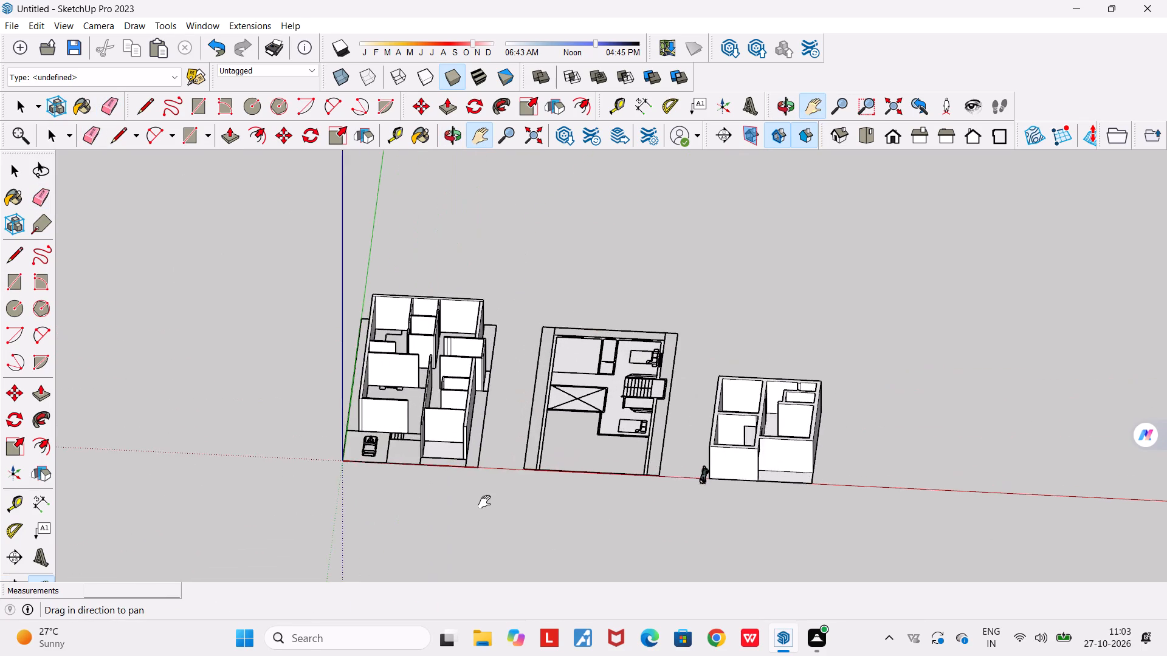
pyautogui.scroll(4, 484, 502)
pyautogui.scroll(2, 542, 454)
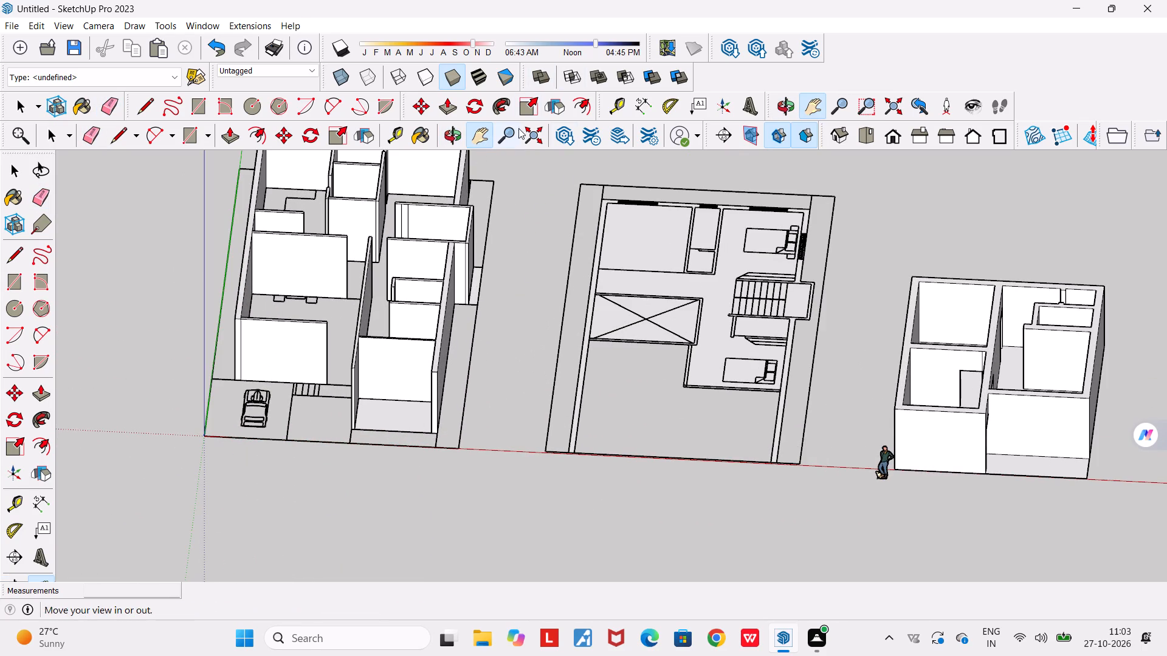
pyautogui.scroll(4, 600, 353)
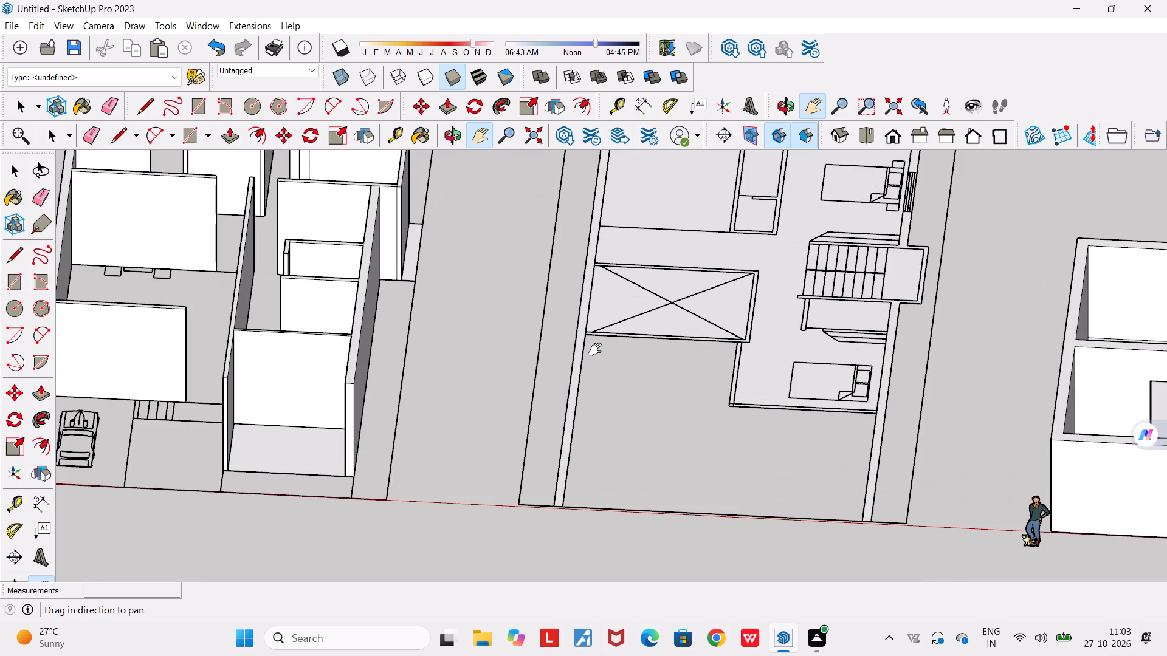
pyautogui.scroll(6, 595, 349)
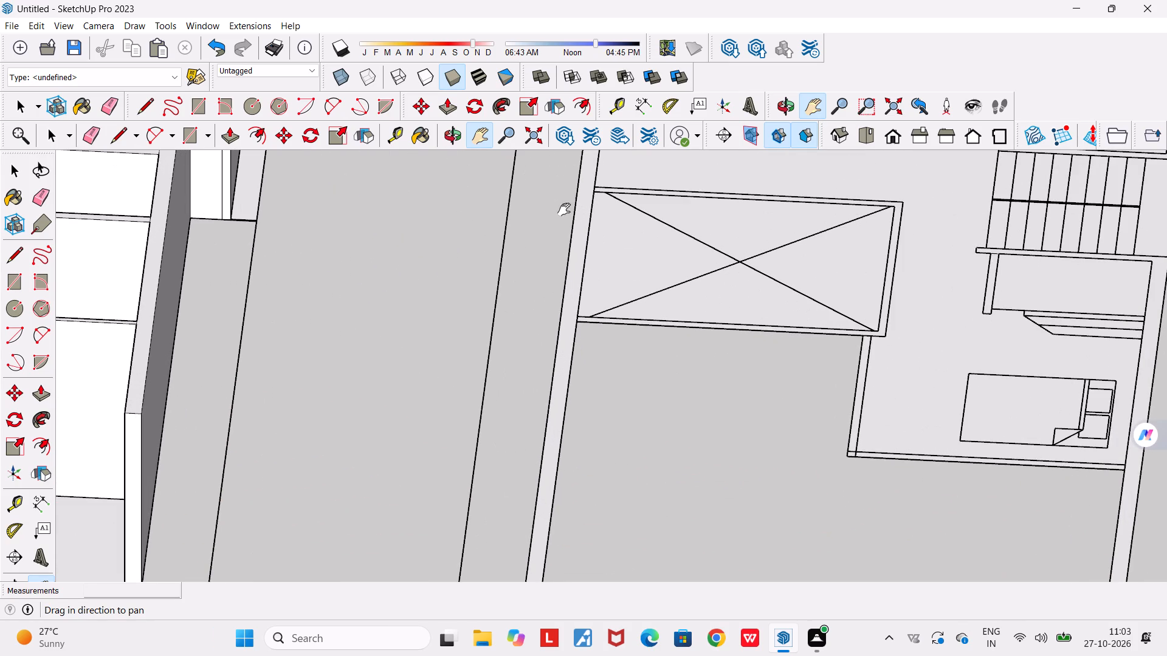
pyautogui.click(127, 131)
pyautogui.scroll(3, 575, 315)
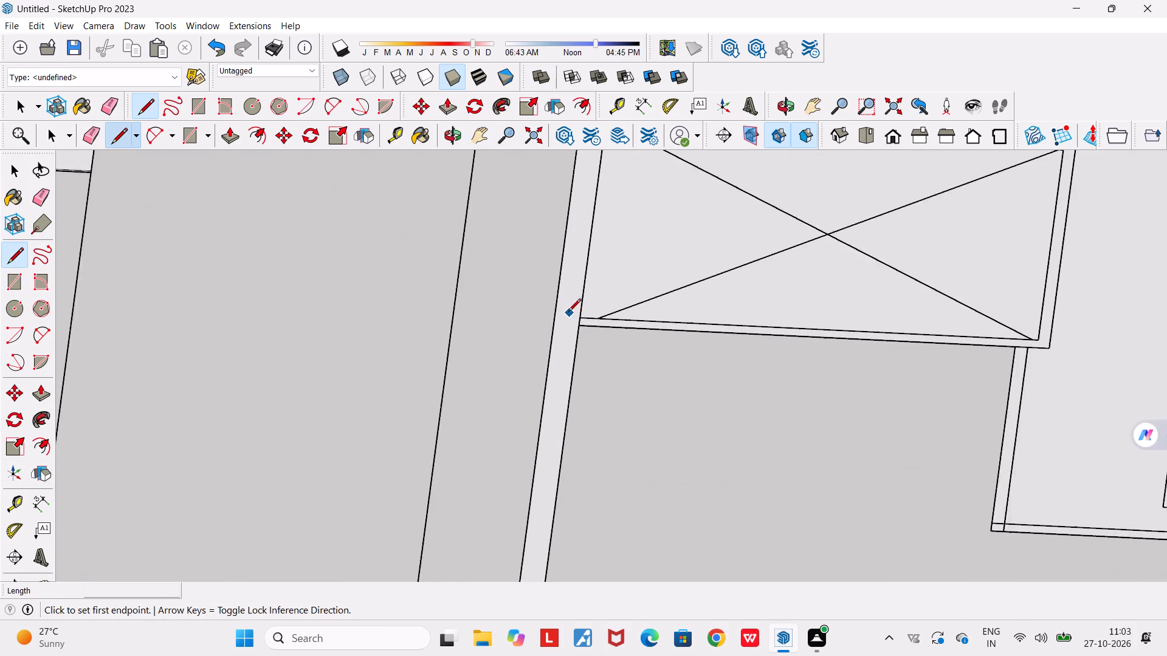
pyautogui.scroll(10, 568, 312)
pyautogui.click(571, 326)
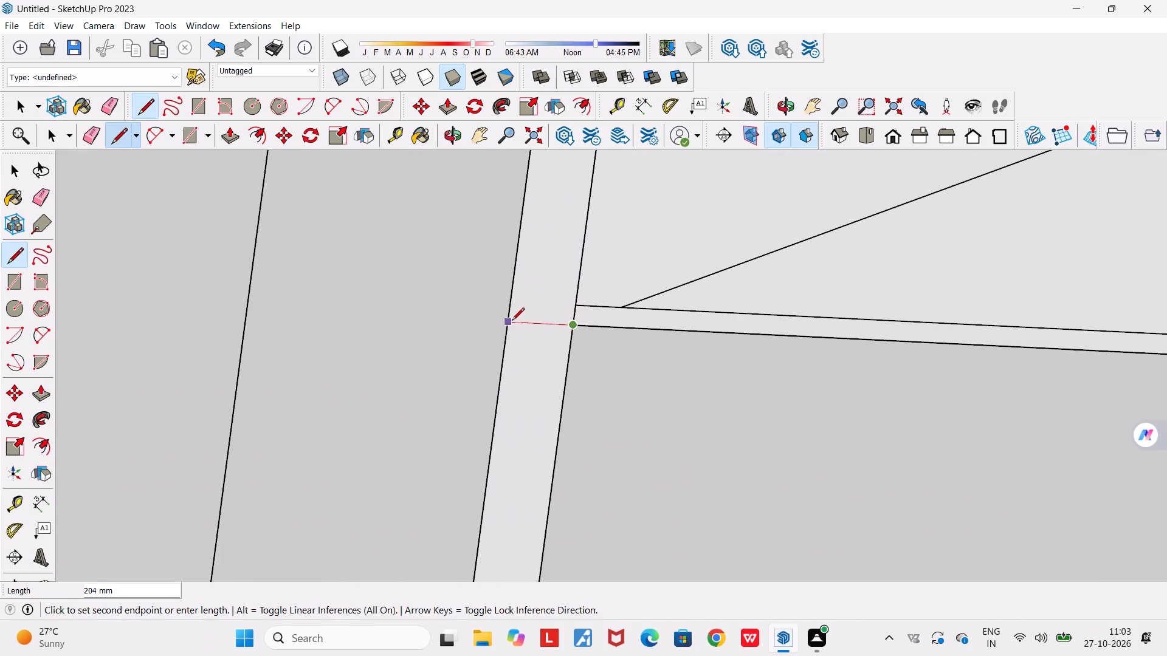
pyautogui.click(507, 321)
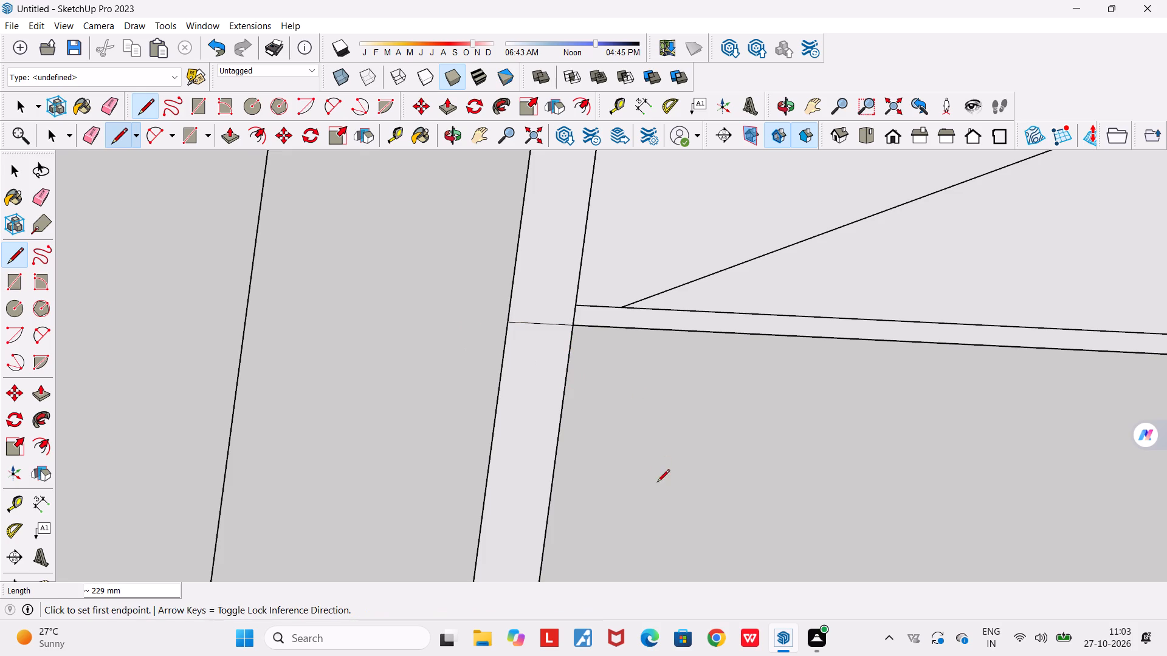
pyautogui.press('space')
# Draw a line across the front bedroom's outer side wall in the middle plan, continuing the outer edge of its front wall.
pyautogui.scroll(-16, 657, 483)
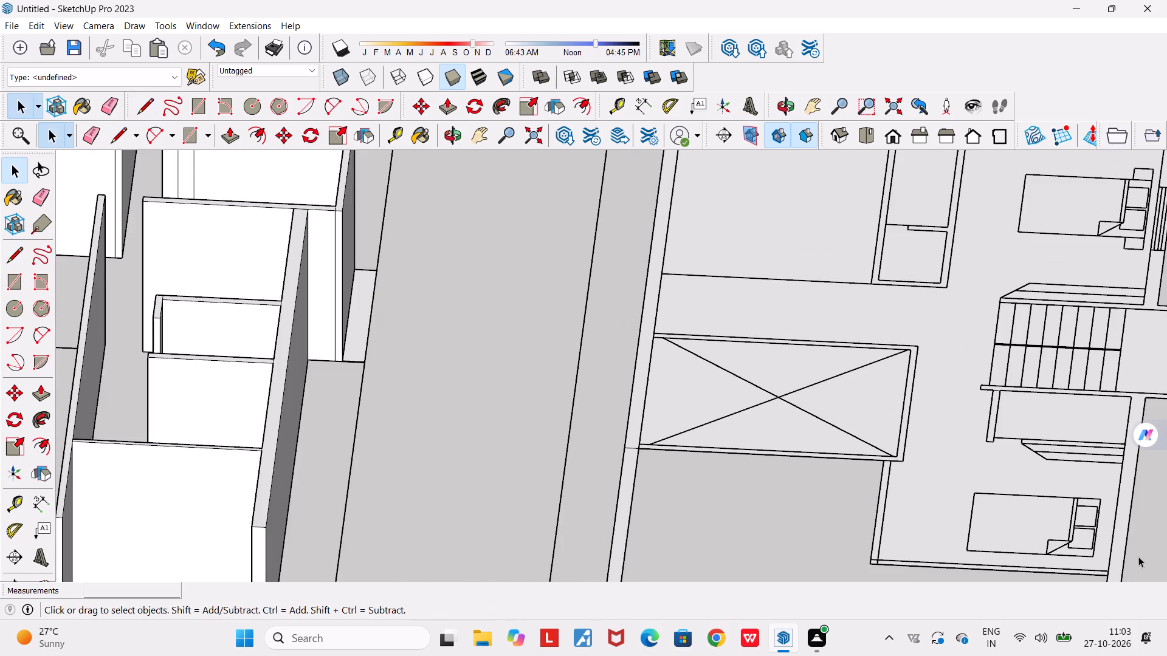
pyautogui.press('l')
pyautogui.scroll(7, 1118, 581)
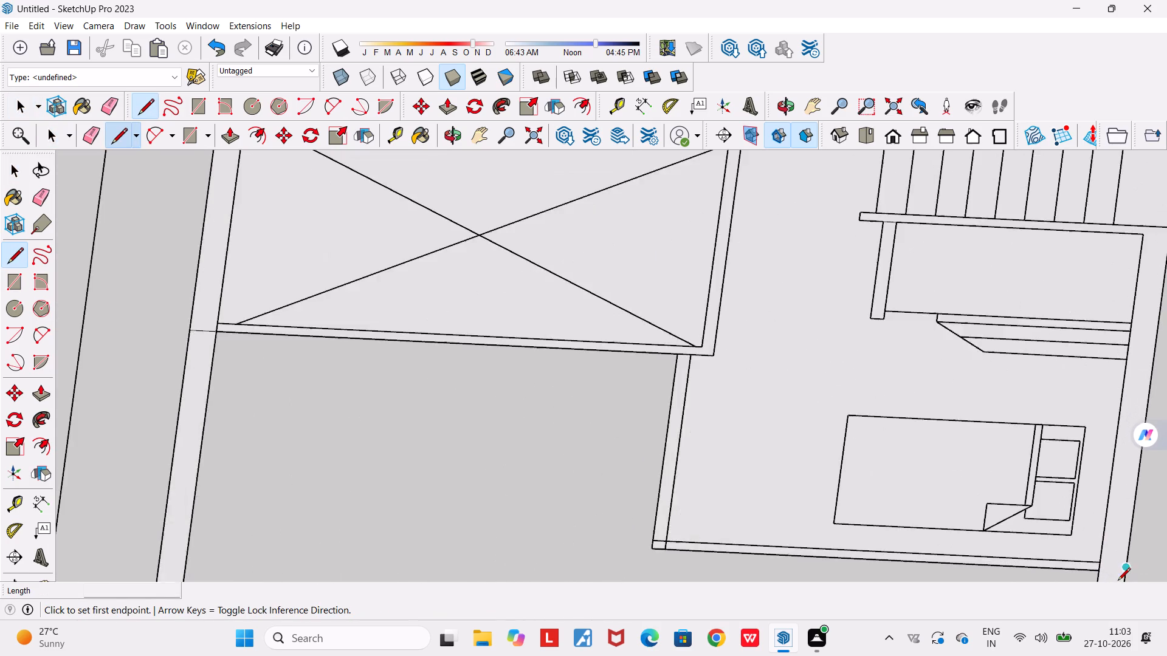
pyautogui.scroll(6, 1118, 581)
pyautogui.click(1078, 561)
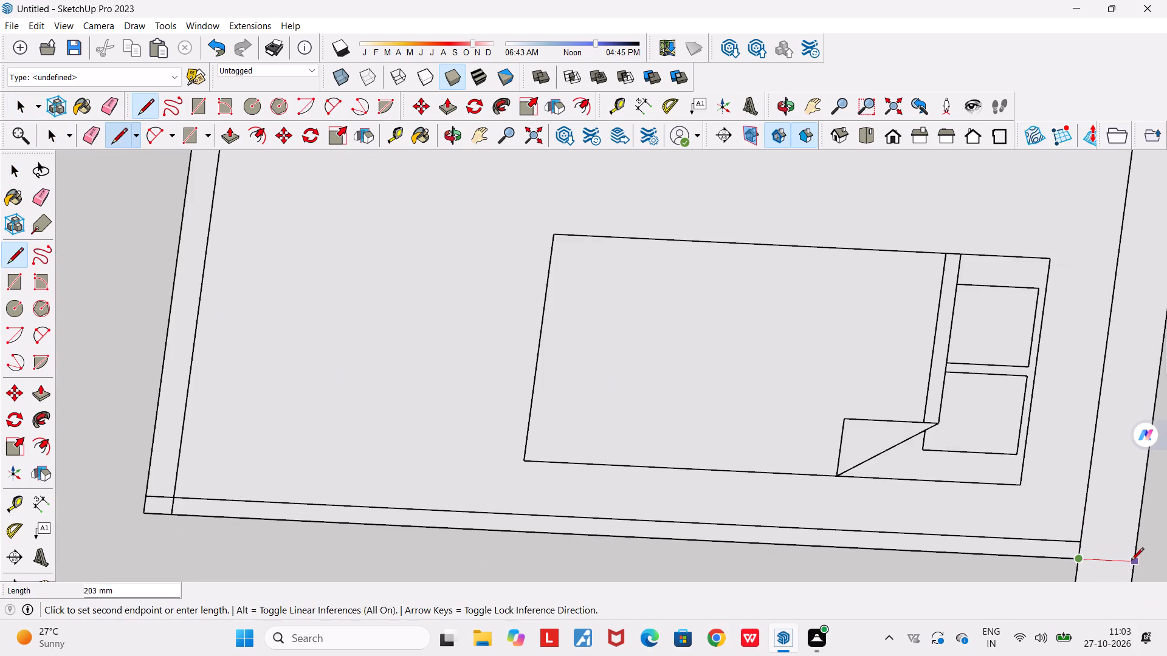
pyautogui.click(1136, 562)
pyautogui.press('space')
pyautogui.scroll(-13, 1087, 543)
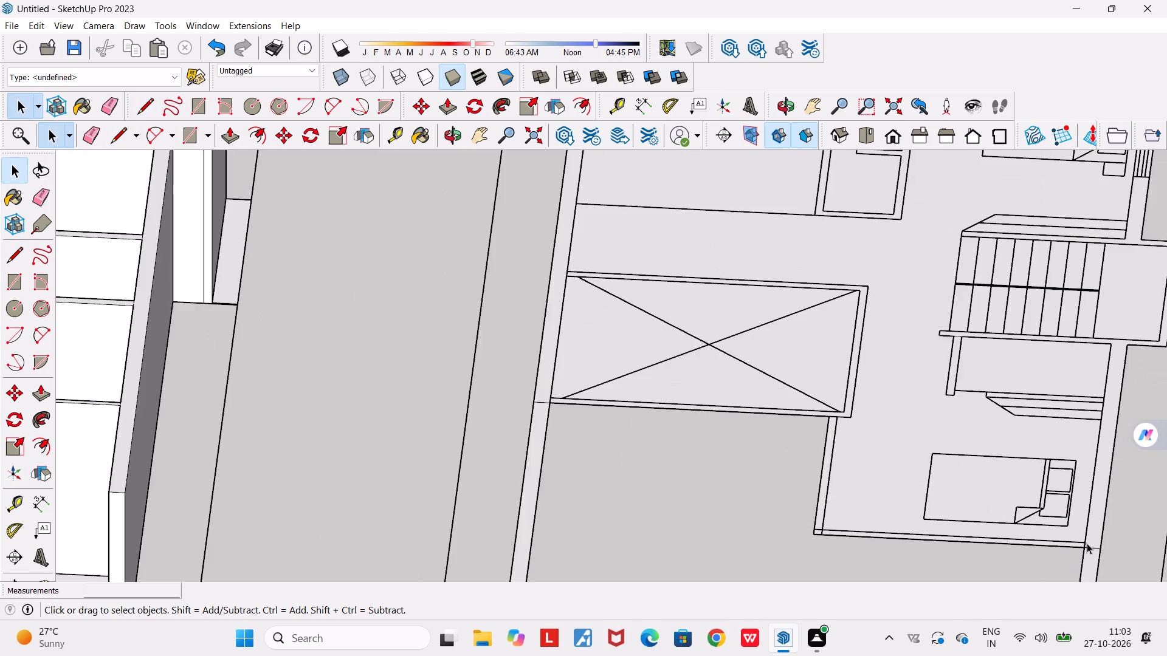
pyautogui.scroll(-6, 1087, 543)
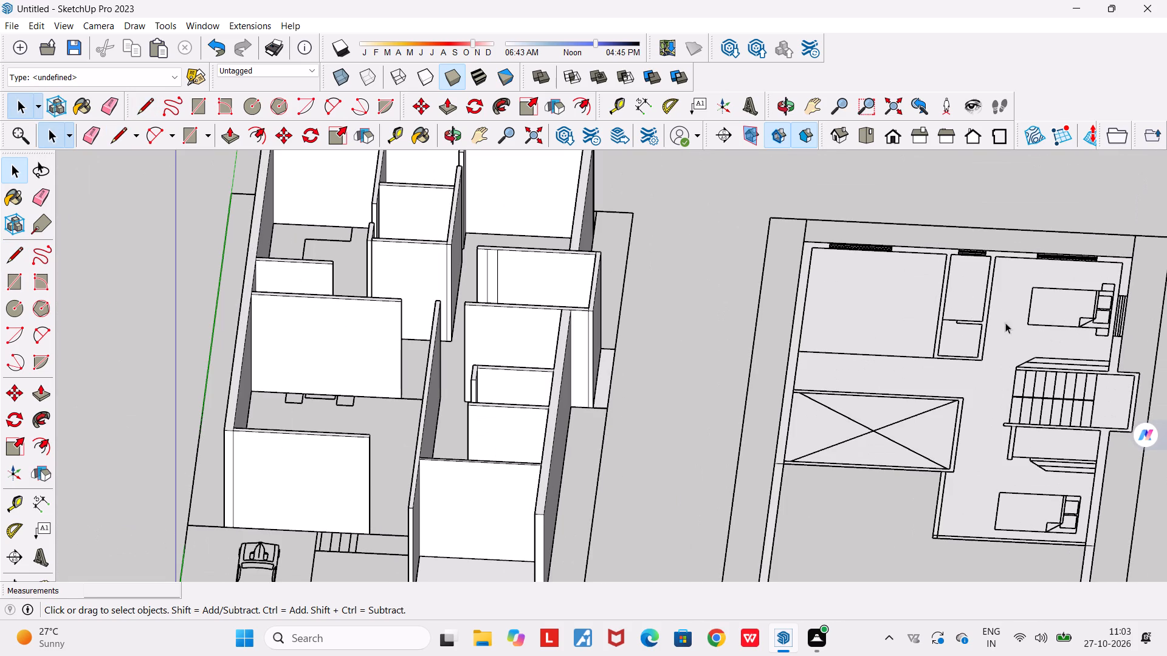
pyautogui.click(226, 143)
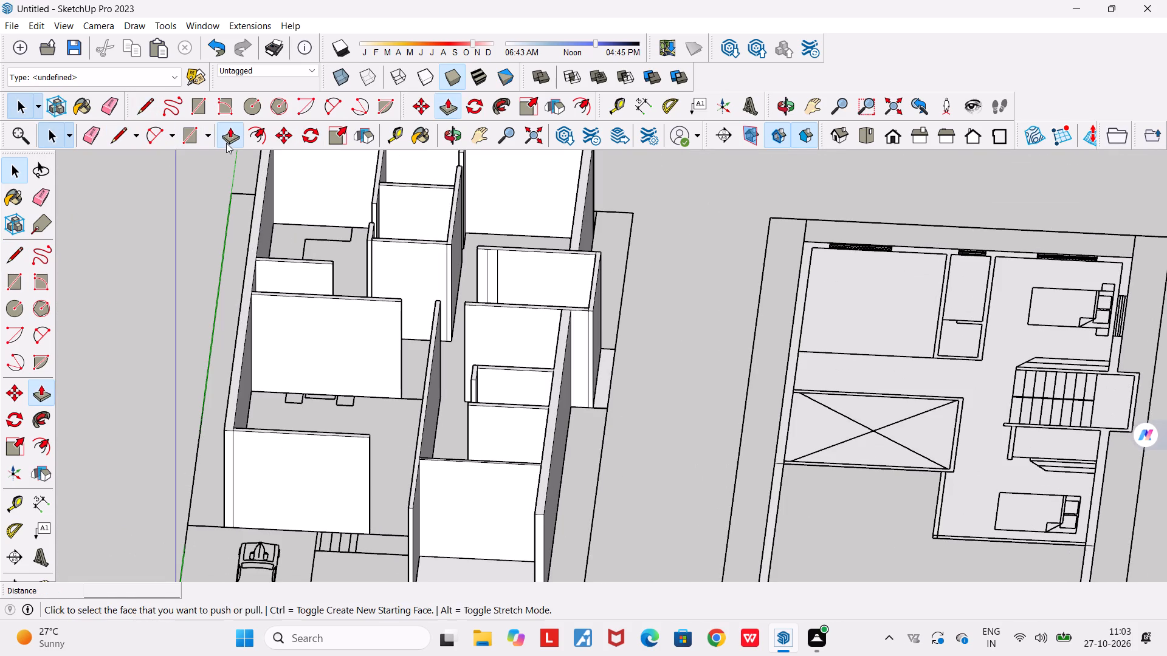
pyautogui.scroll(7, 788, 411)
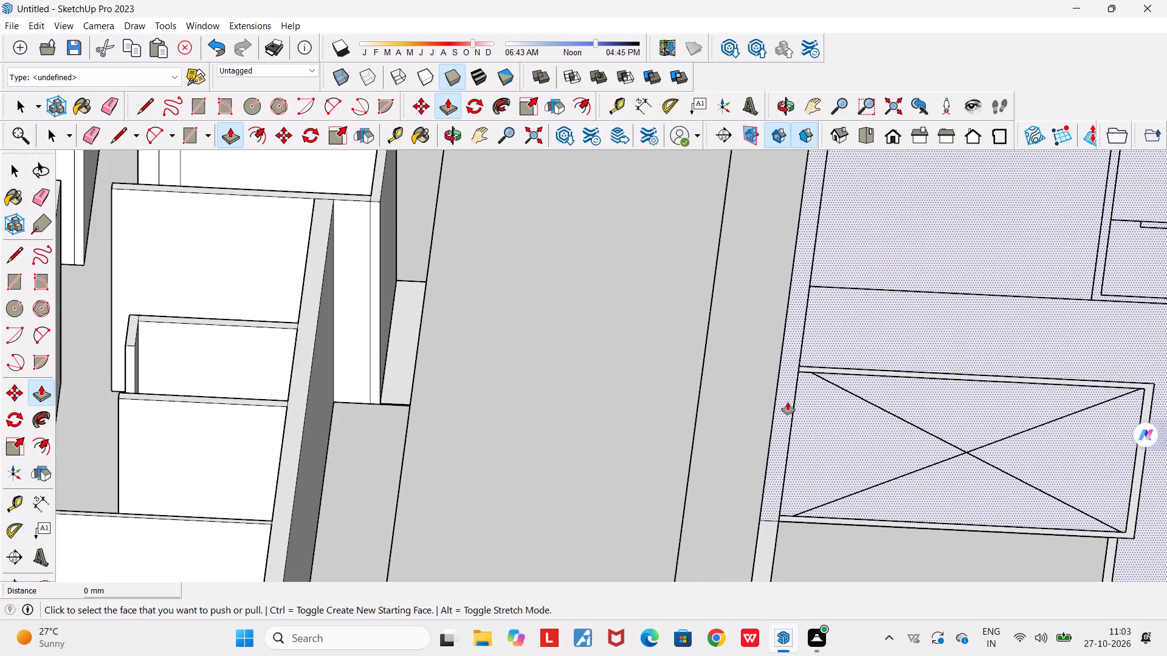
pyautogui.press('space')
# Delete the single face that covers the middle plan's room floors together with the adjoining wall strips.
pyautogui.scroll(-6, 781, 481)
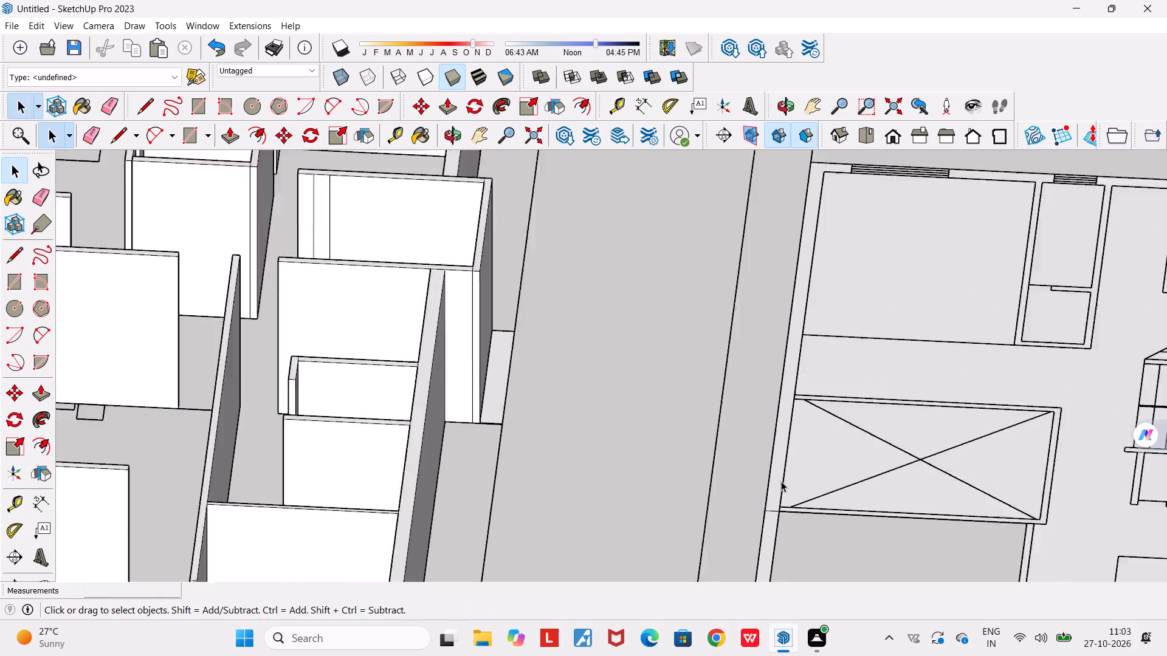
pyautogui.scroll(-5, 781, 481)
pyautogui.click(877, 433)
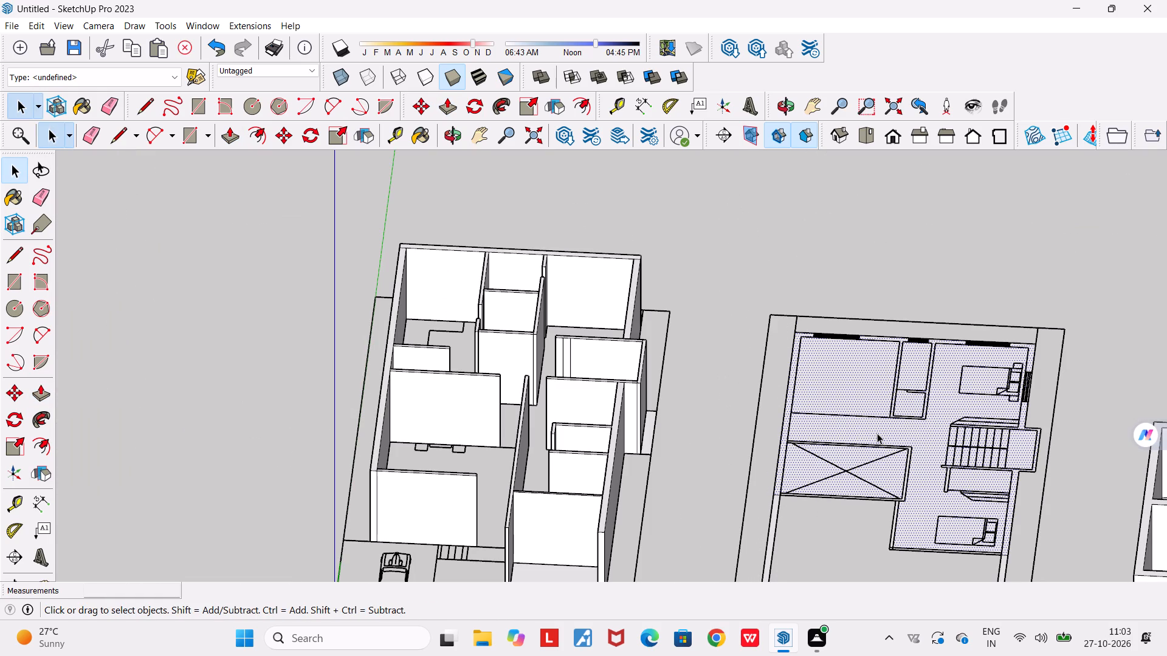
pyautogui.press('Delete')
# Draw a rectangle about 9119 by 229 mm over the void-side outer wall, from its rear corner to the new dividing line.
pyautogui.scroll(3, 876, 433)
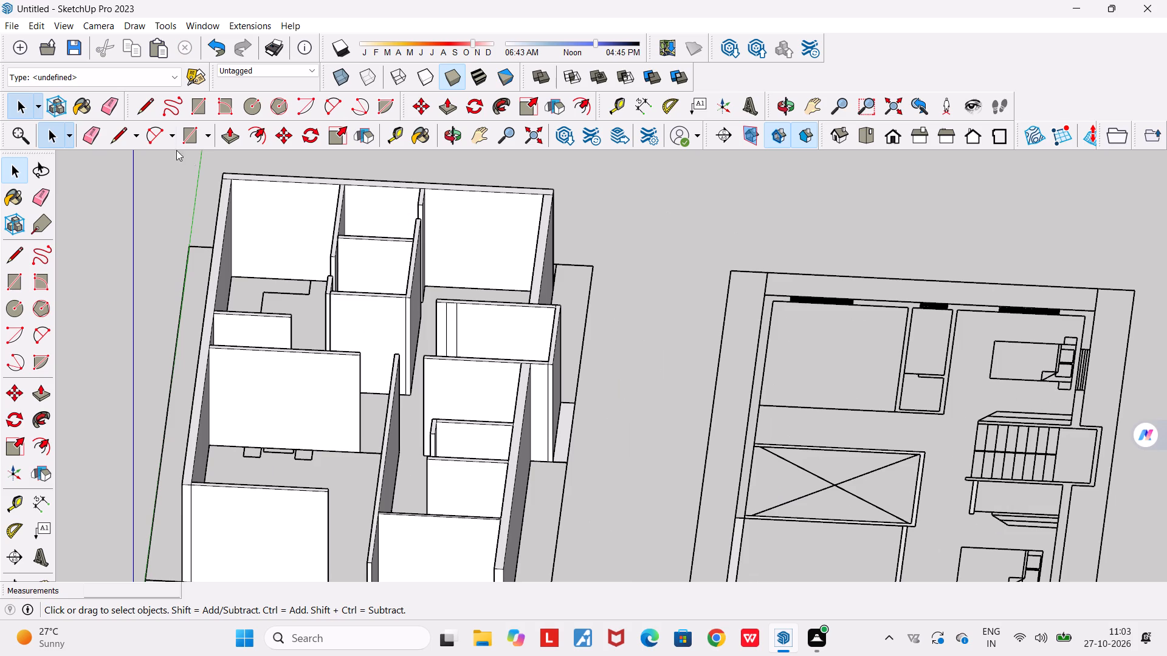
pyautogui.click(201, 105)
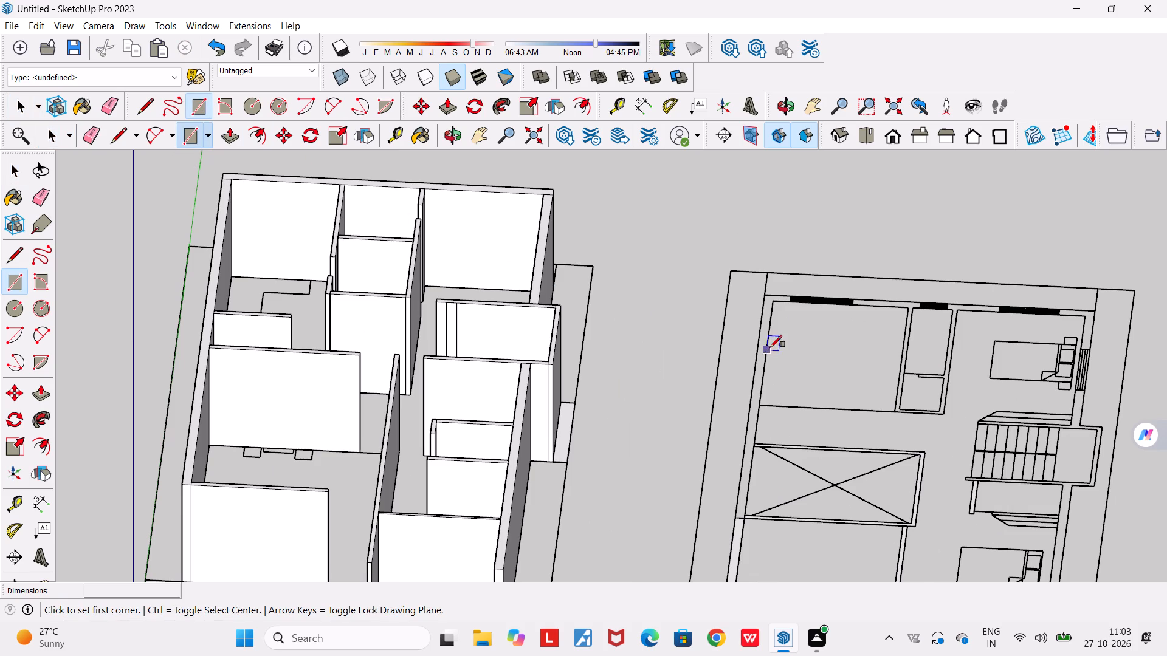
pyautogui.scroll(4, 763, 295)
pyautogui.click(763, 295)
pyautogui.scroll(-5, 751, 408)
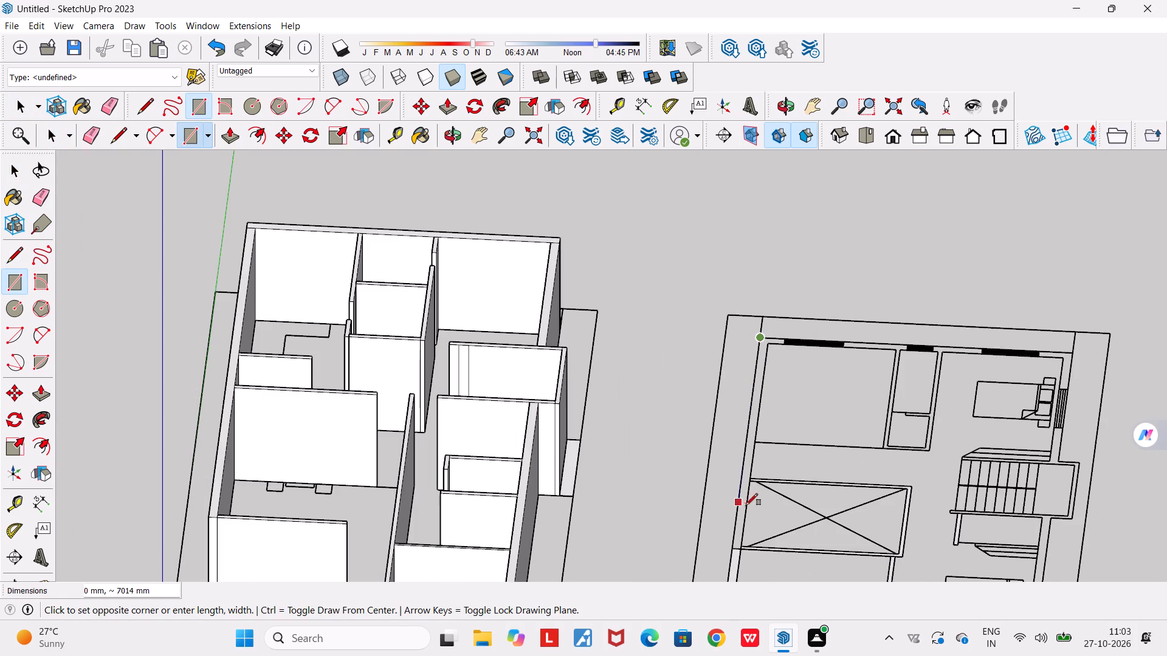
pyautogui.scroll(7, 741, 550)
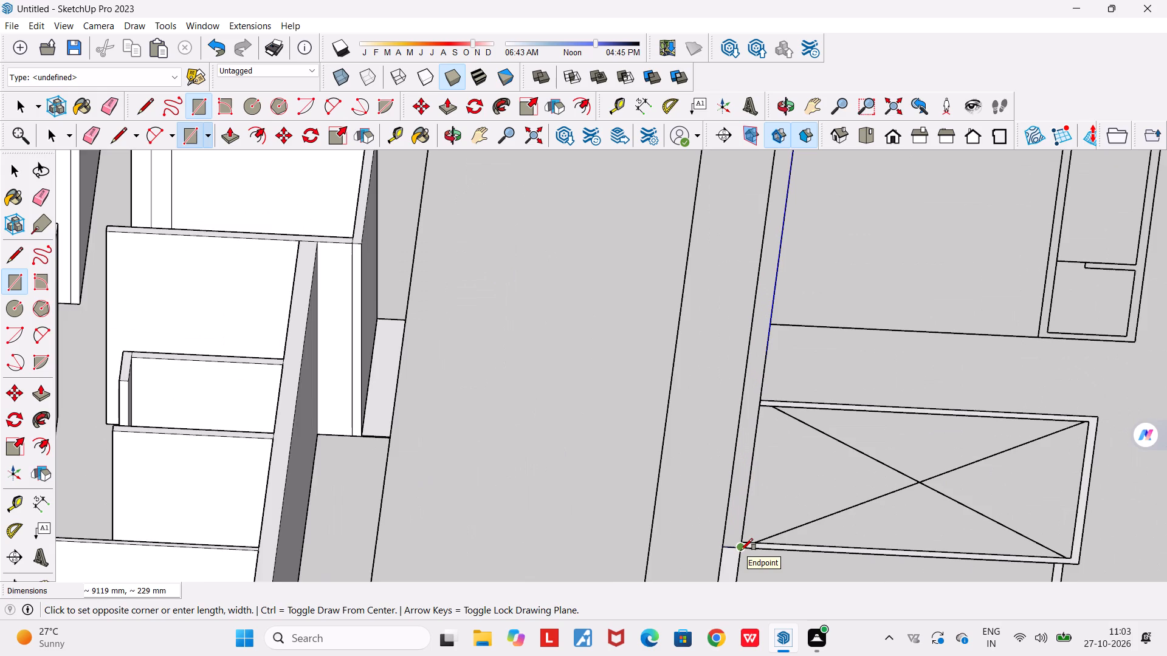
pyautogui.scroll(3, 741, 550)
pyautogui.click(741, 550)
pyautogui.scroll(1, 741, 541)
# Draw a rectangle about 8001 by 233 mm over the middle plan's rear wall, from the void-side wall to the opposite outer corner.
pyautogui.scroll(-12, 741, 541)
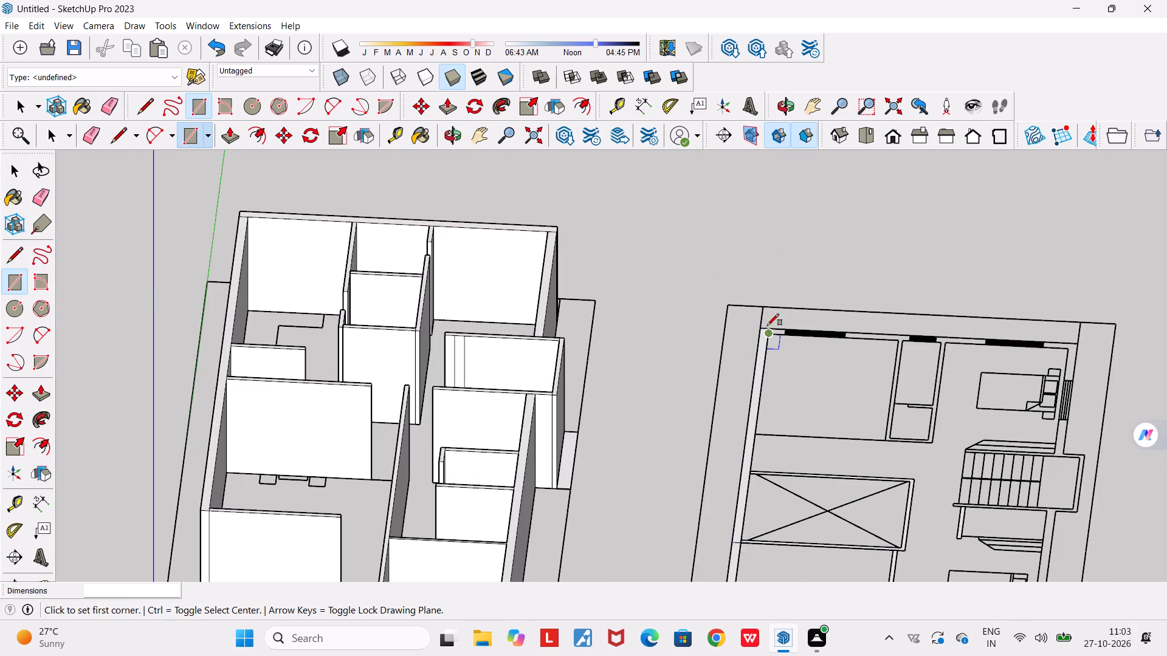
pyautogui.scroll(6, 763, 313)
pyautogui.click(776, 343)
pyautogui.scroll(-7, 800, 371)
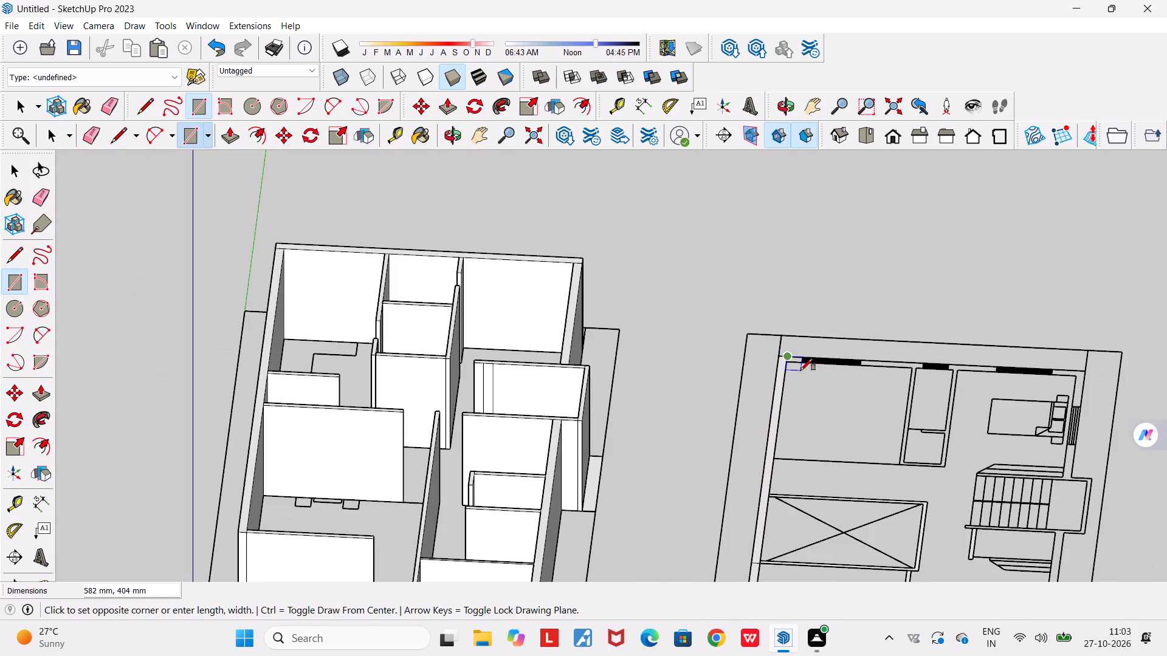
pyautogui.scroll(8, 1083, 381)
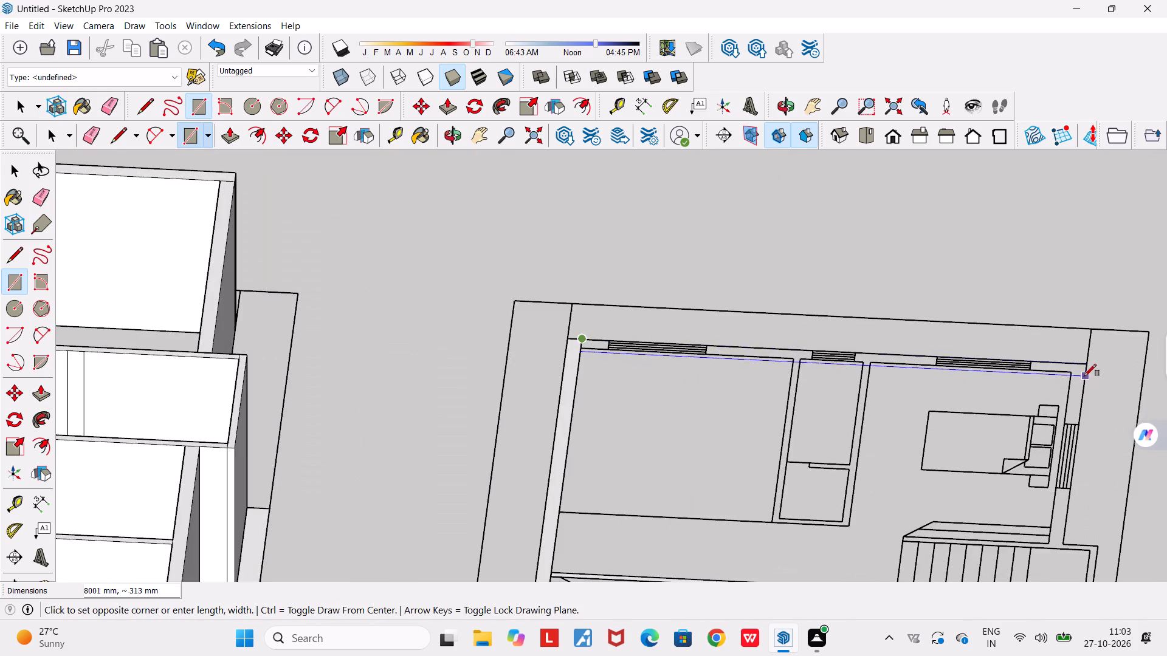
pyautogui.scroll(8, 1084, 376)
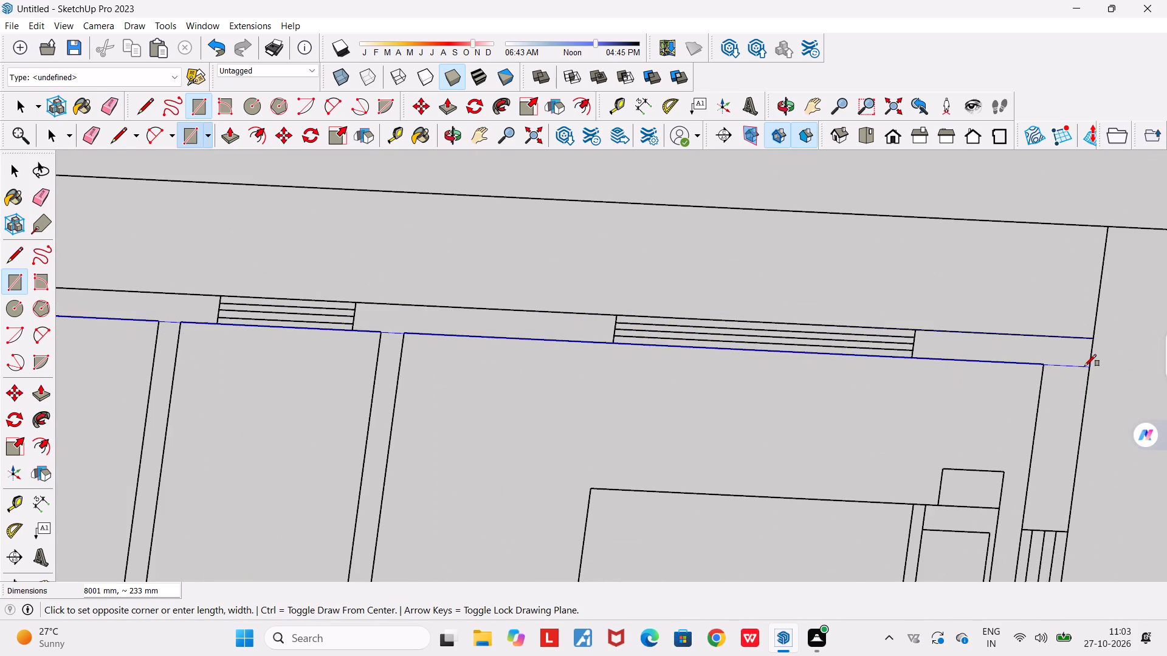
pyautogui.click(1093, 367)
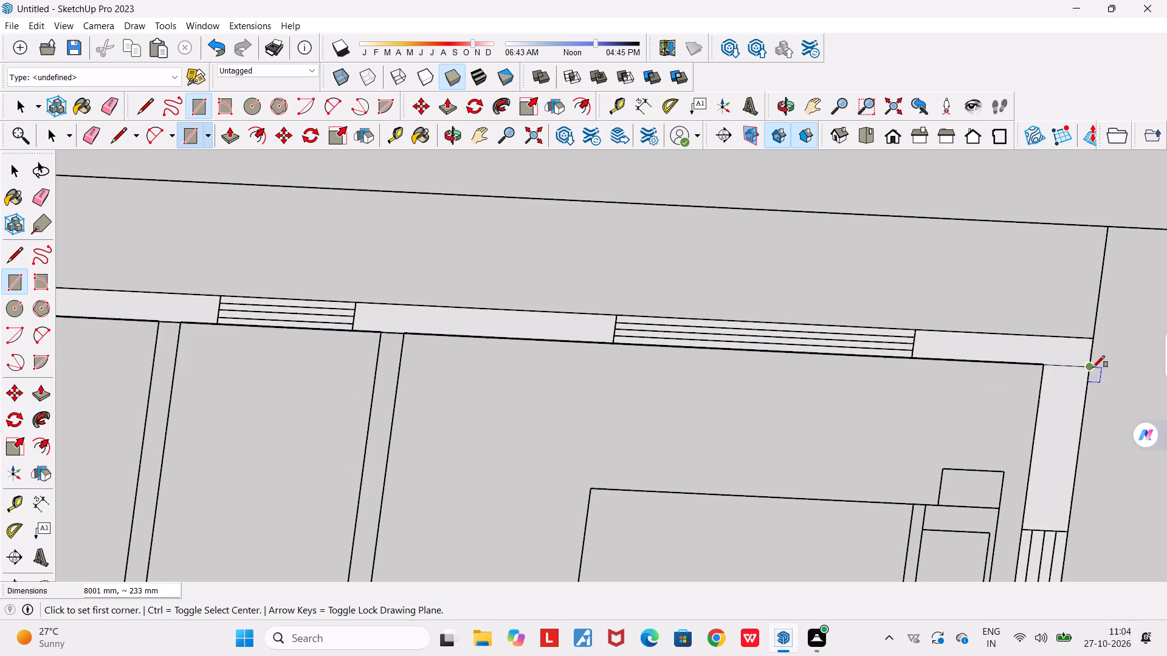
pyautogui.scroll(-17, 1090, 370)
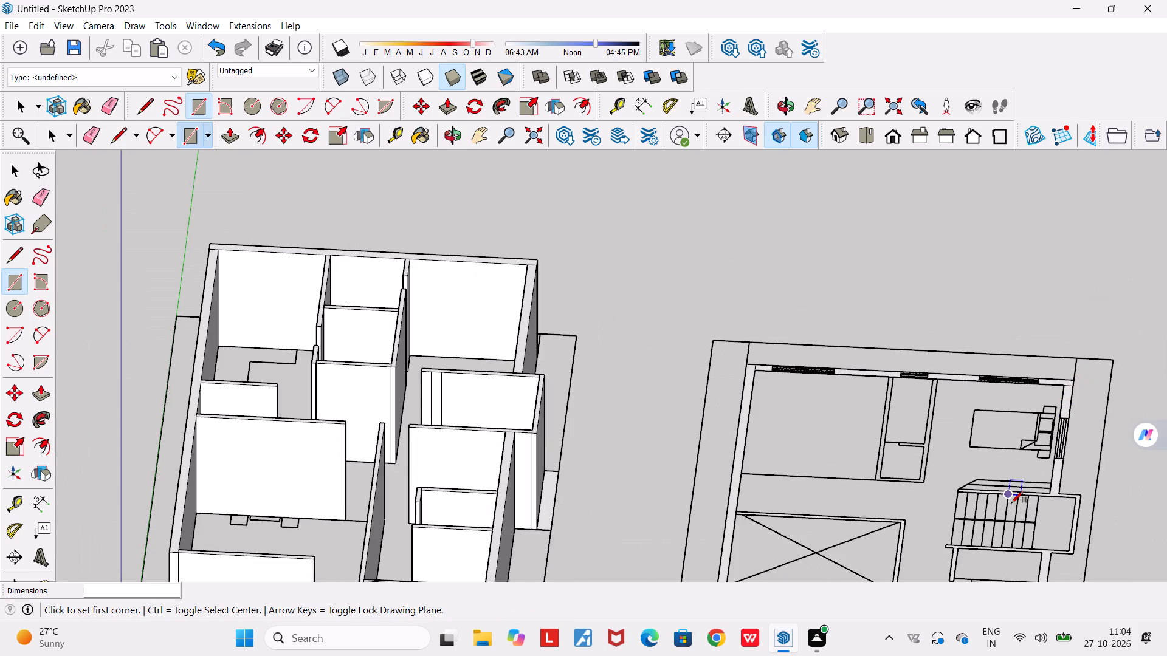
pyautogui.press('space')
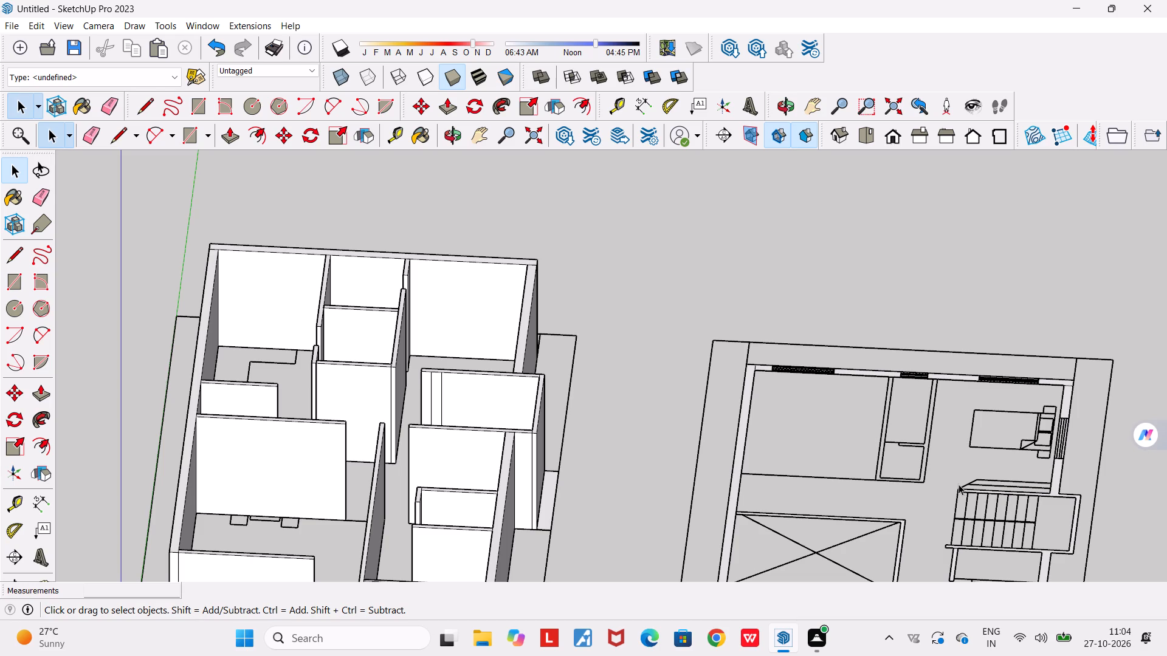
# Push/Pull the middle plan's void-side outer wall face up by 10'.
pyautogui.click(226, 135)
pyautogui.scroll(4, 745, 462)
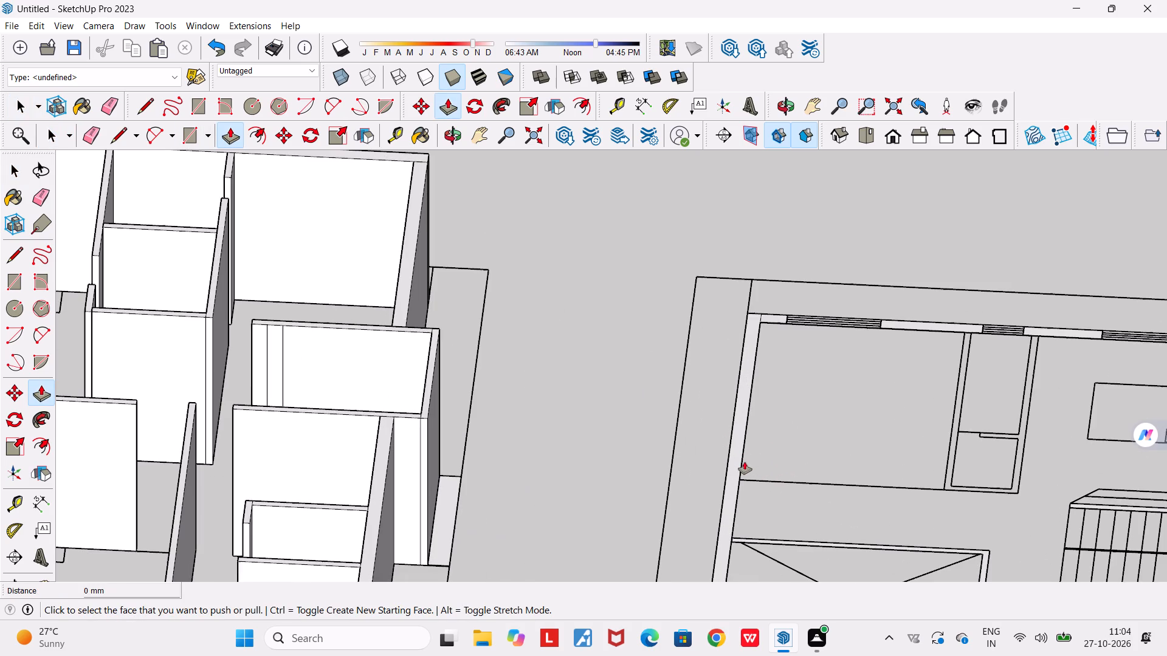
pyautogui.click(734, 458)
pyautogui.scroll(-18, 730, 417)
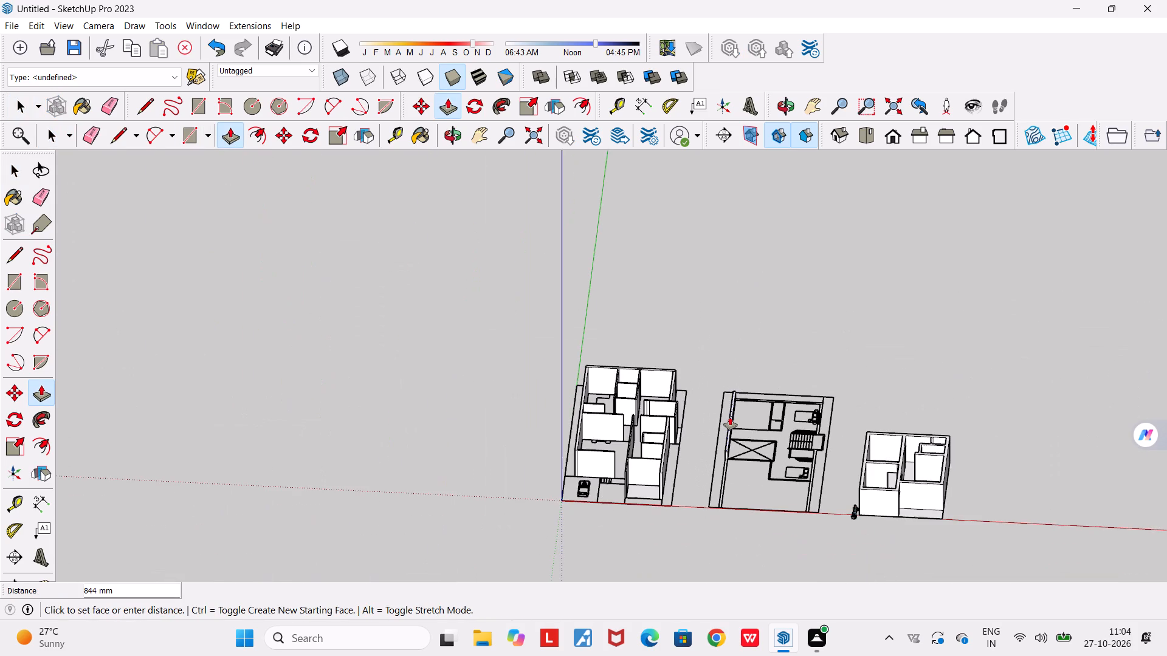
pyautogui.write('10')
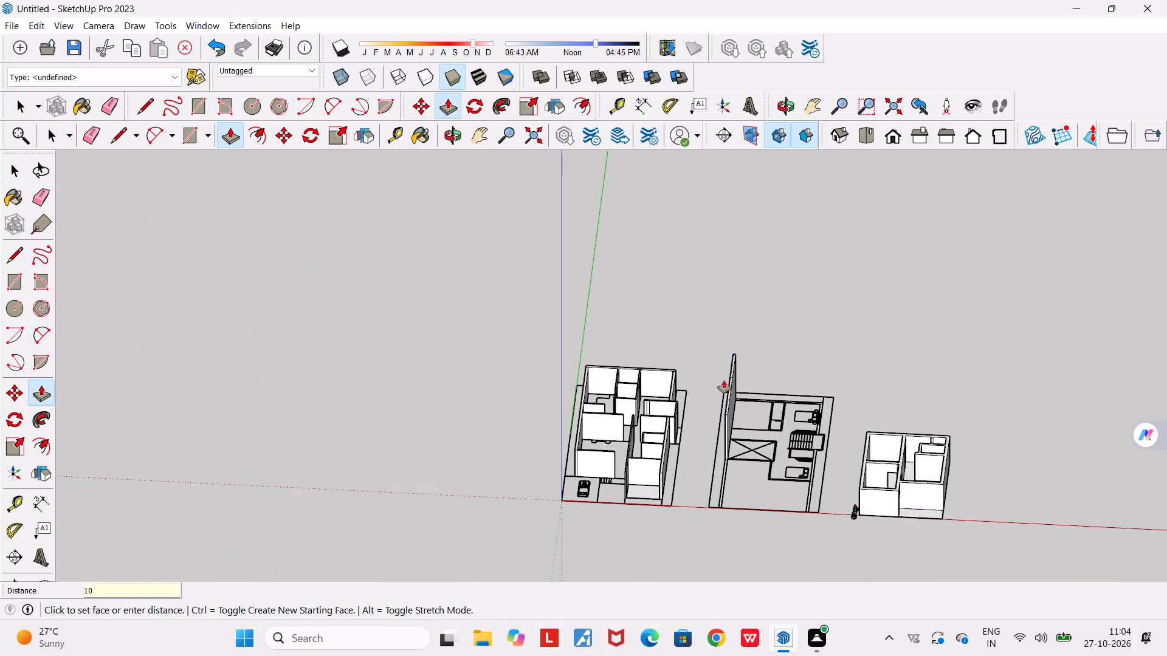
pyautogui.press("'")
pyautogui.press('Return')
# Raise the middle plan's rear wall and the bedroom-side outer wall with its joined staircase walls by the same 10' height.
pyautogui.scroll(16, 787, 398)
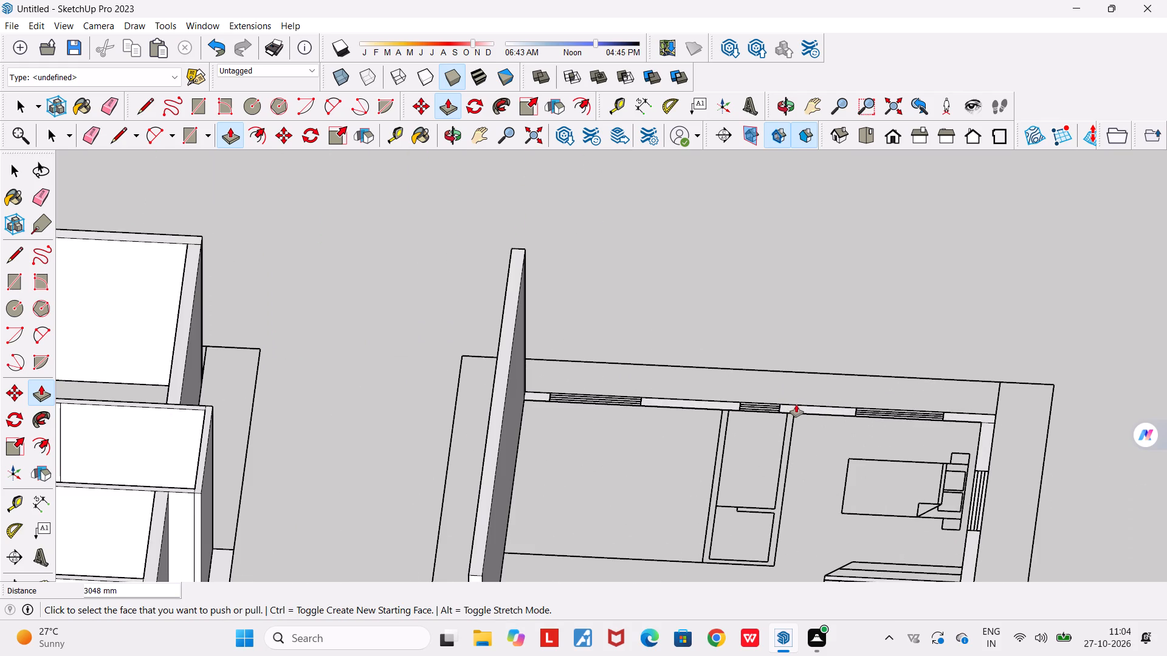
pyautogui.scroll(5, 771, 406)
pyautogui.doubleClick(764, 402)
pyautogui.scroll(-11, 764, 402)
pyautogui.scroll(9, 889, 477)
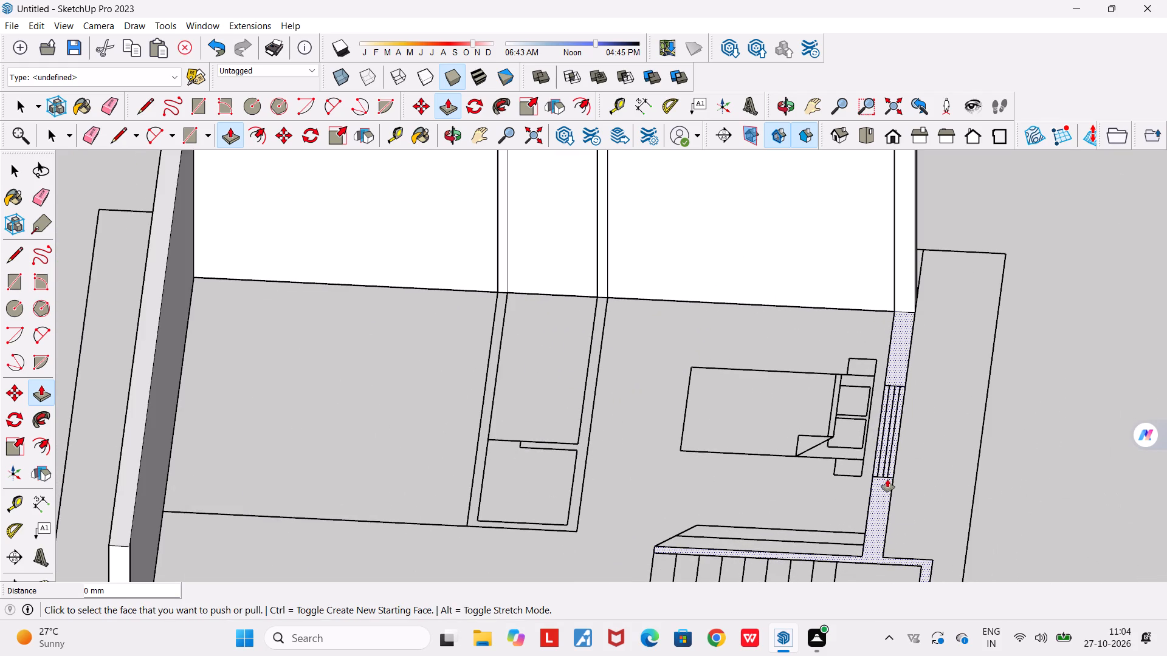
pyautogui.doubleClick(887, 479)
pyautogui.scroll(-20, 887, 479)
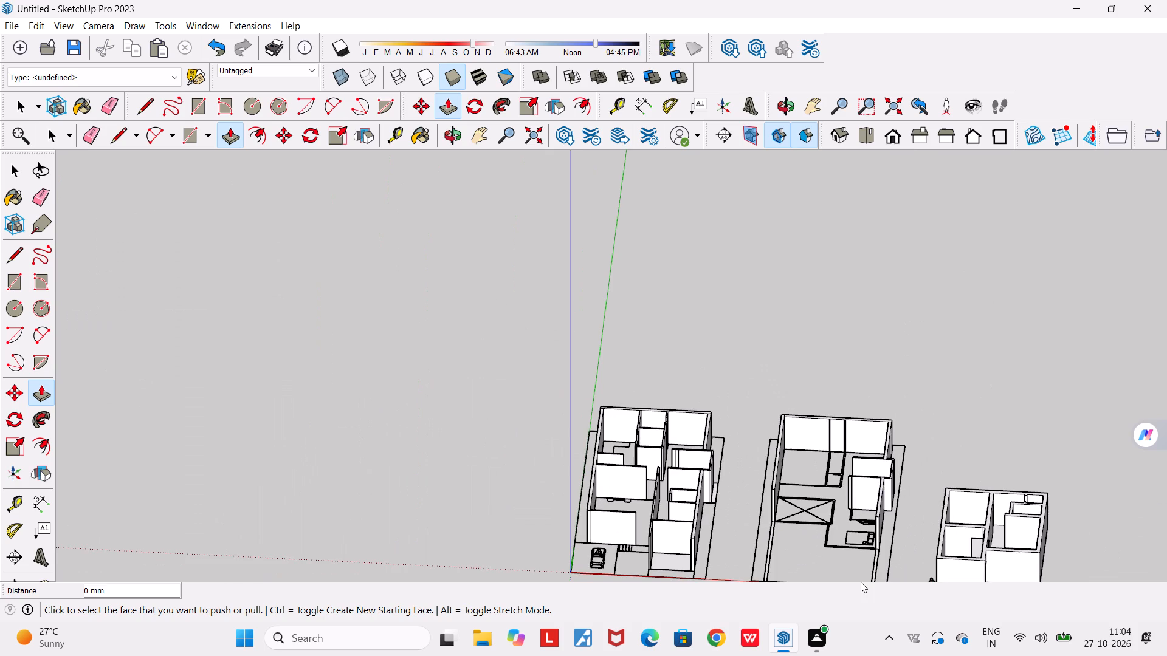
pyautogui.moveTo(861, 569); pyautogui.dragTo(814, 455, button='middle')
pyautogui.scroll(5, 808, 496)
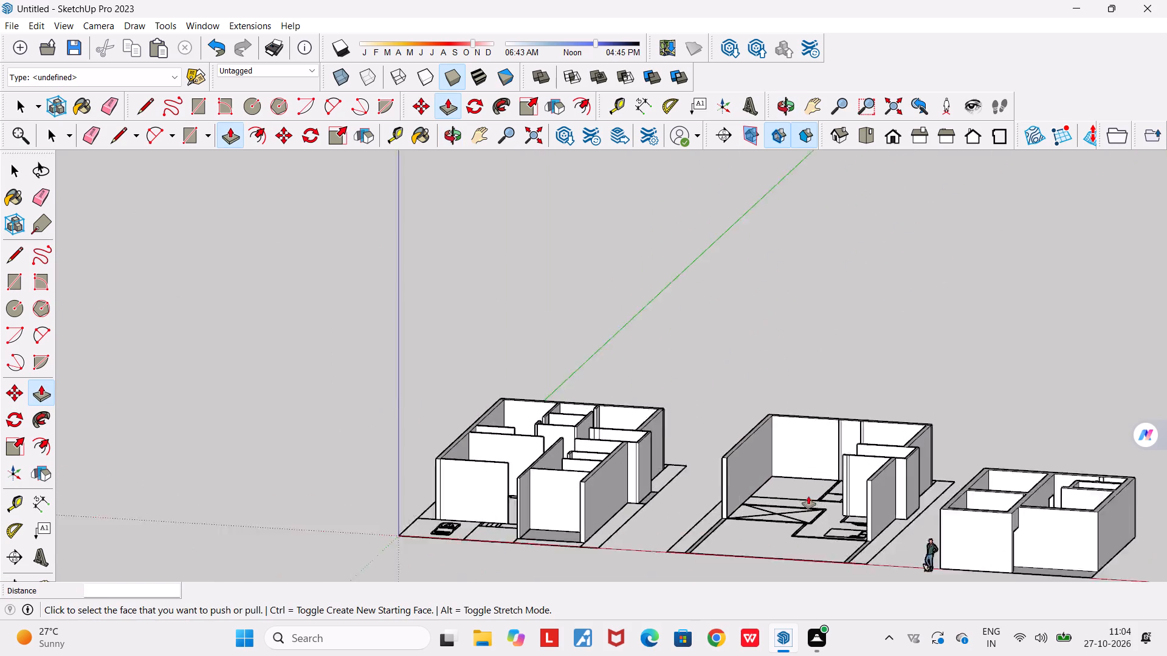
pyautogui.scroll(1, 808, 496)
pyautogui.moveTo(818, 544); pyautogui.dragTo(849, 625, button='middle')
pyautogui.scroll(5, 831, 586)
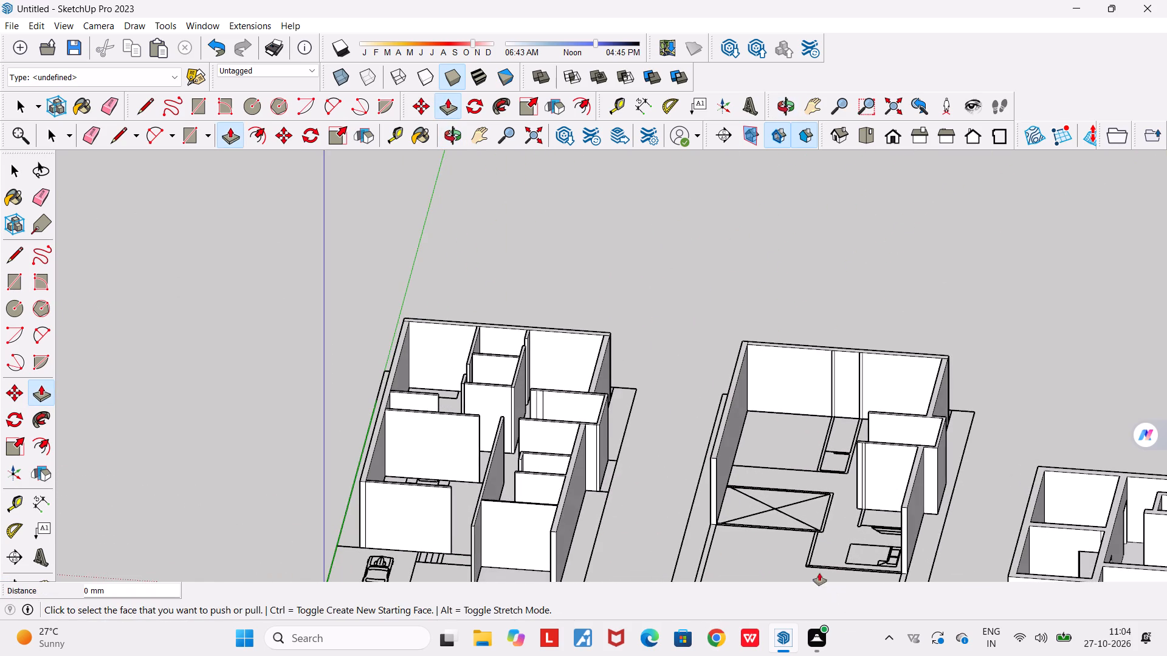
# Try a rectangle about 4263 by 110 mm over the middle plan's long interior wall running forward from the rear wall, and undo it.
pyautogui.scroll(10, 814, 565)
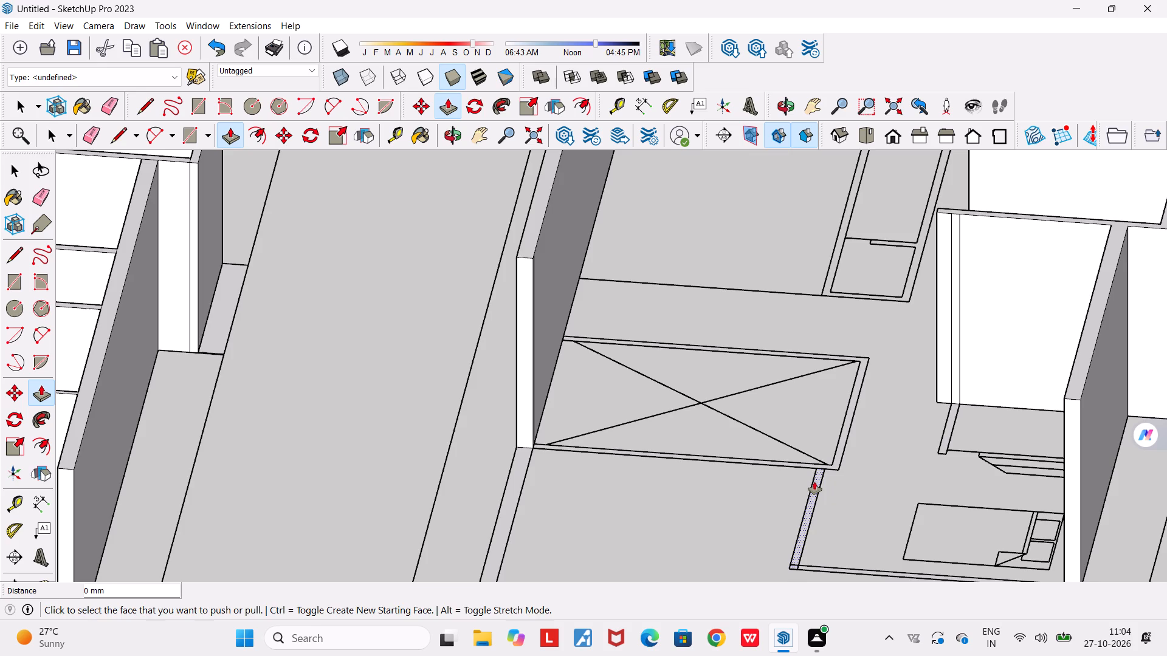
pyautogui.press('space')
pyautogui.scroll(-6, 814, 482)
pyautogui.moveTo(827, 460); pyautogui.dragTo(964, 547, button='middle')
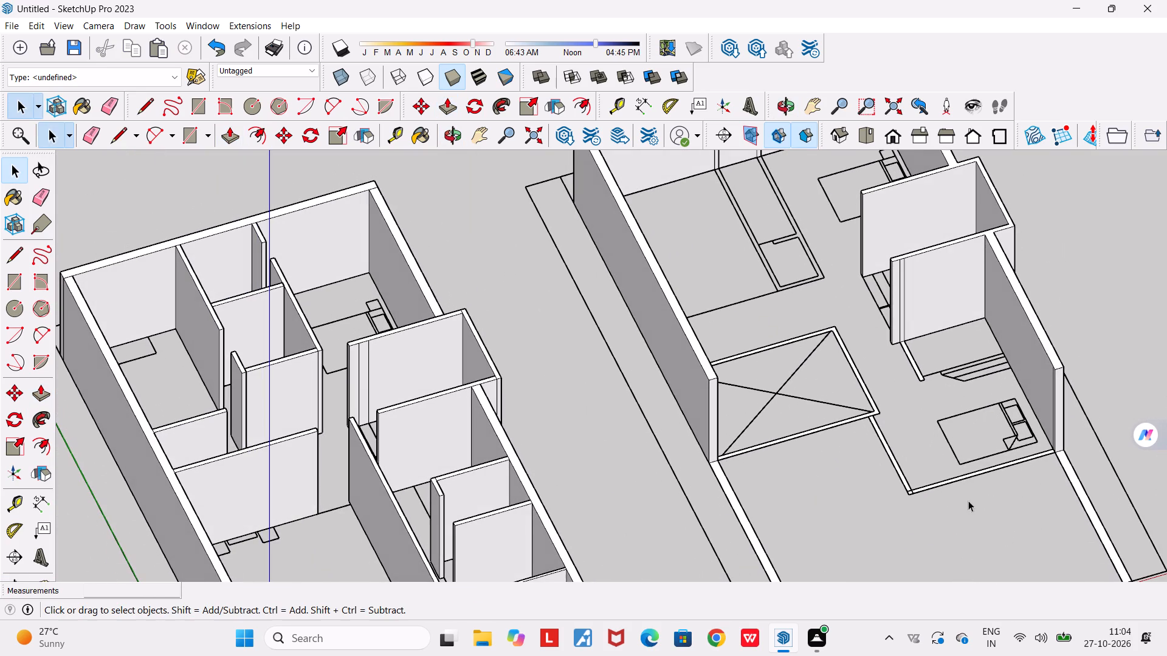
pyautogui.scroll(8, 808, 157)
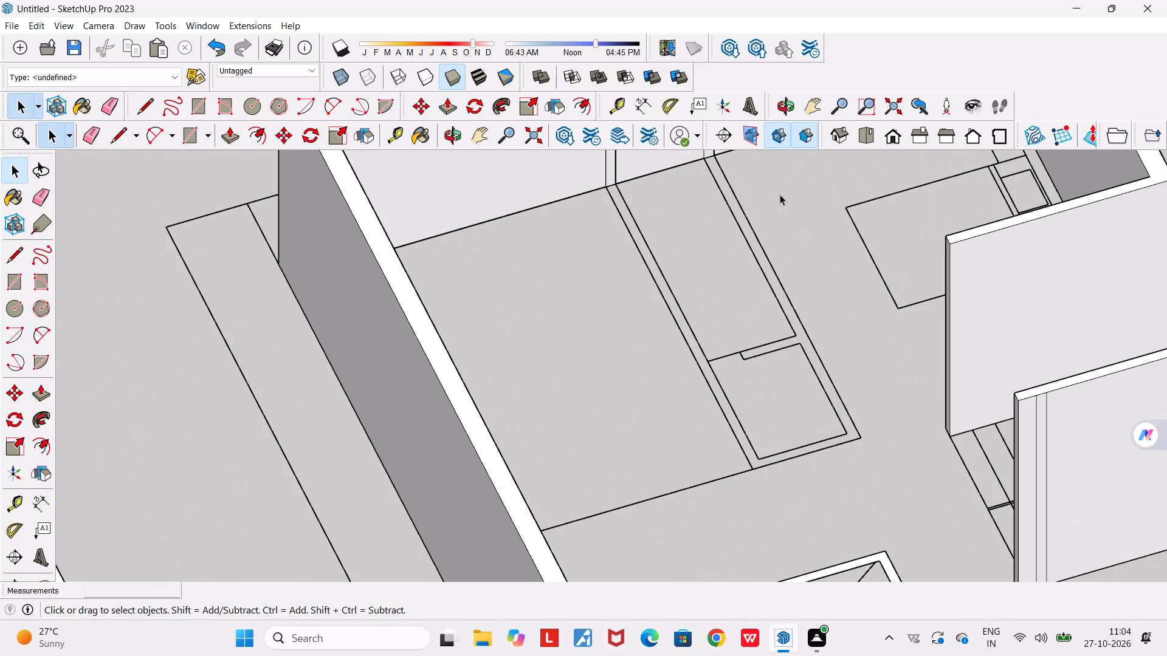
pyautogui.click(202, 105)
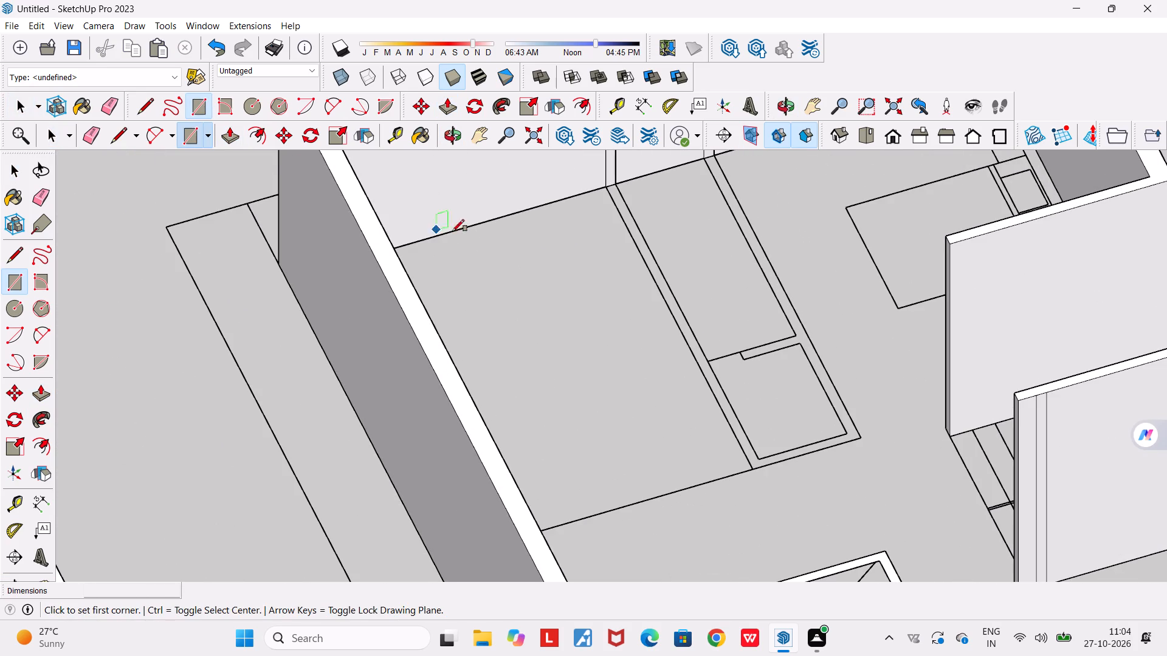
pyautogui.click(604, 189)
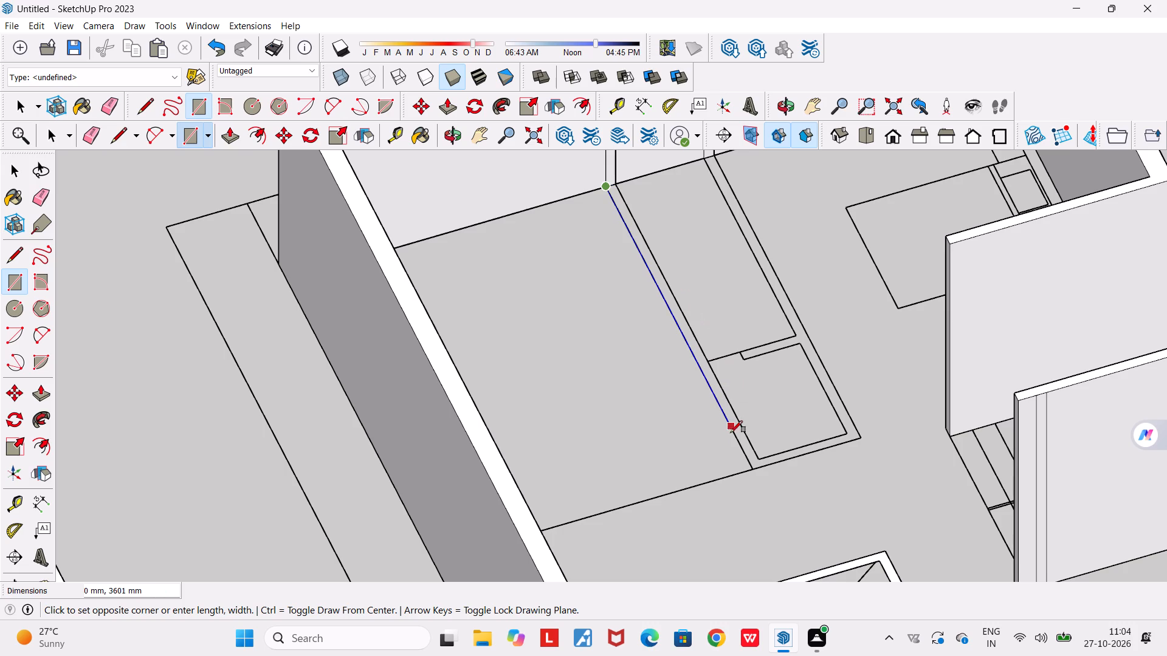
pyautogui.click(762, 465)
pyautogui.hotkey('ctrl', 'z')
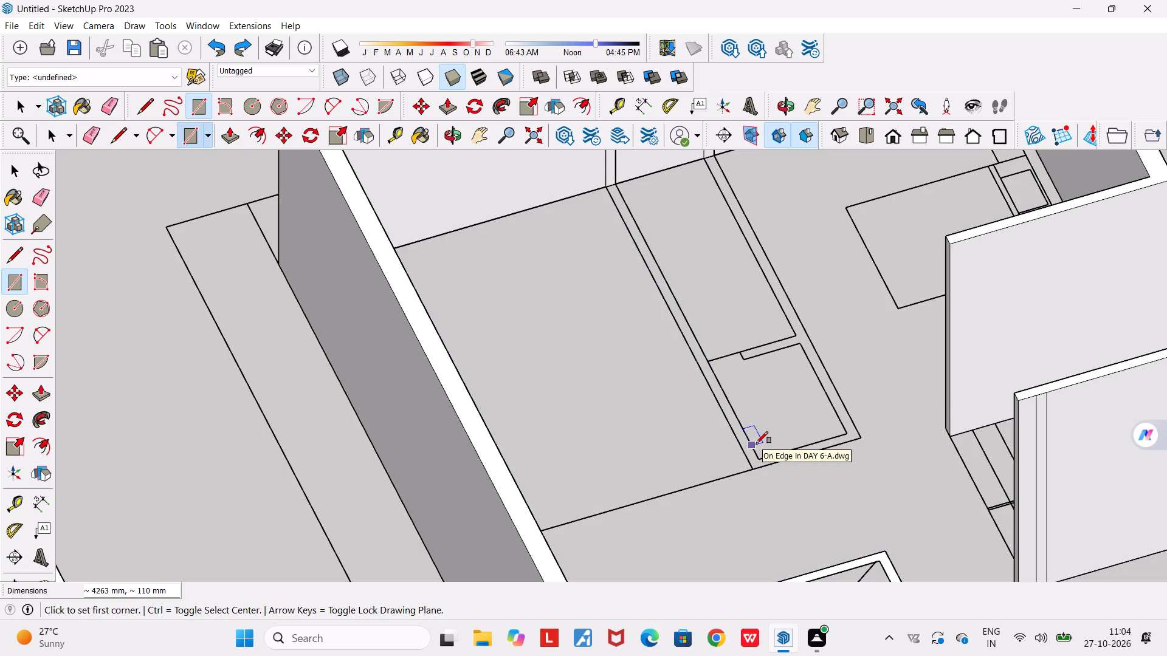
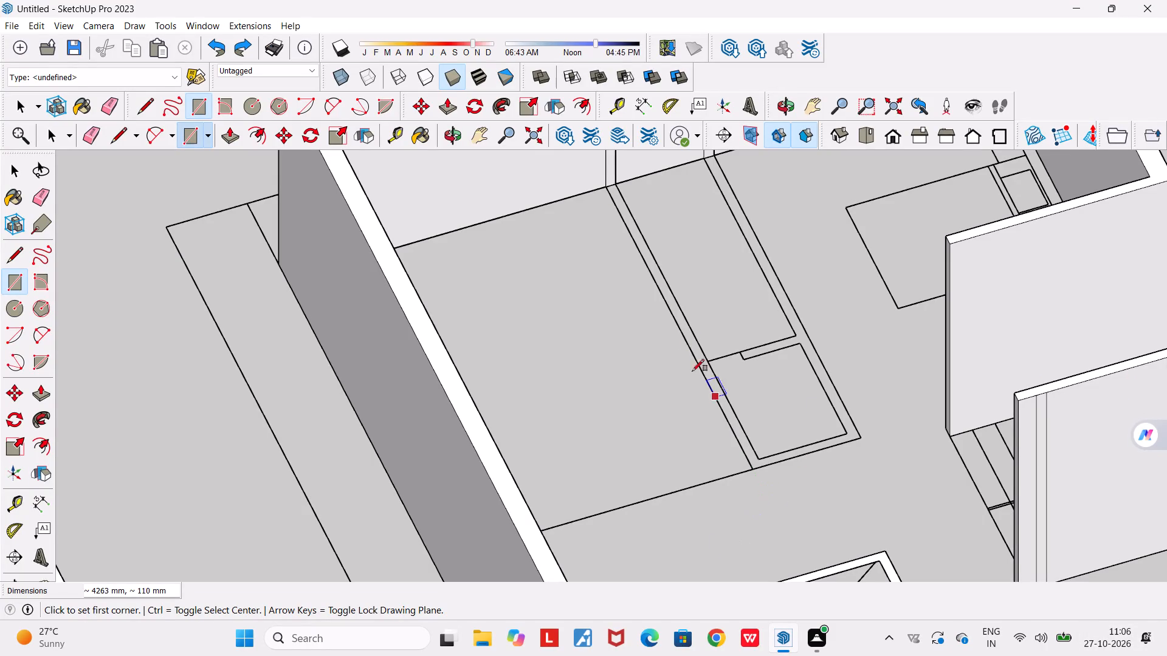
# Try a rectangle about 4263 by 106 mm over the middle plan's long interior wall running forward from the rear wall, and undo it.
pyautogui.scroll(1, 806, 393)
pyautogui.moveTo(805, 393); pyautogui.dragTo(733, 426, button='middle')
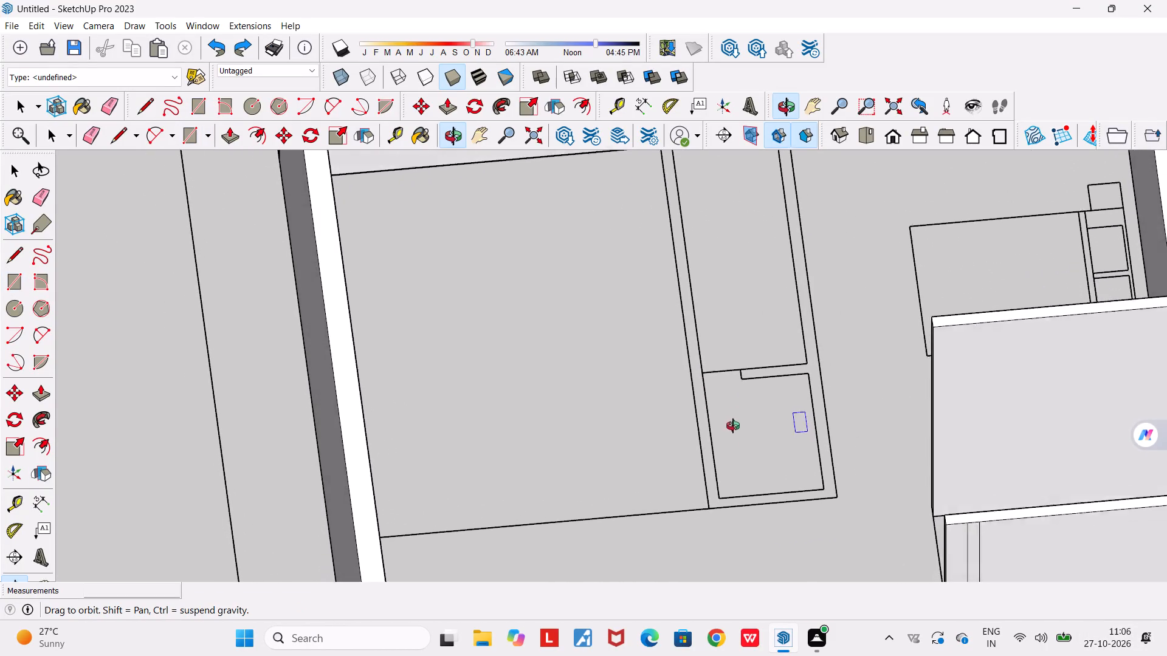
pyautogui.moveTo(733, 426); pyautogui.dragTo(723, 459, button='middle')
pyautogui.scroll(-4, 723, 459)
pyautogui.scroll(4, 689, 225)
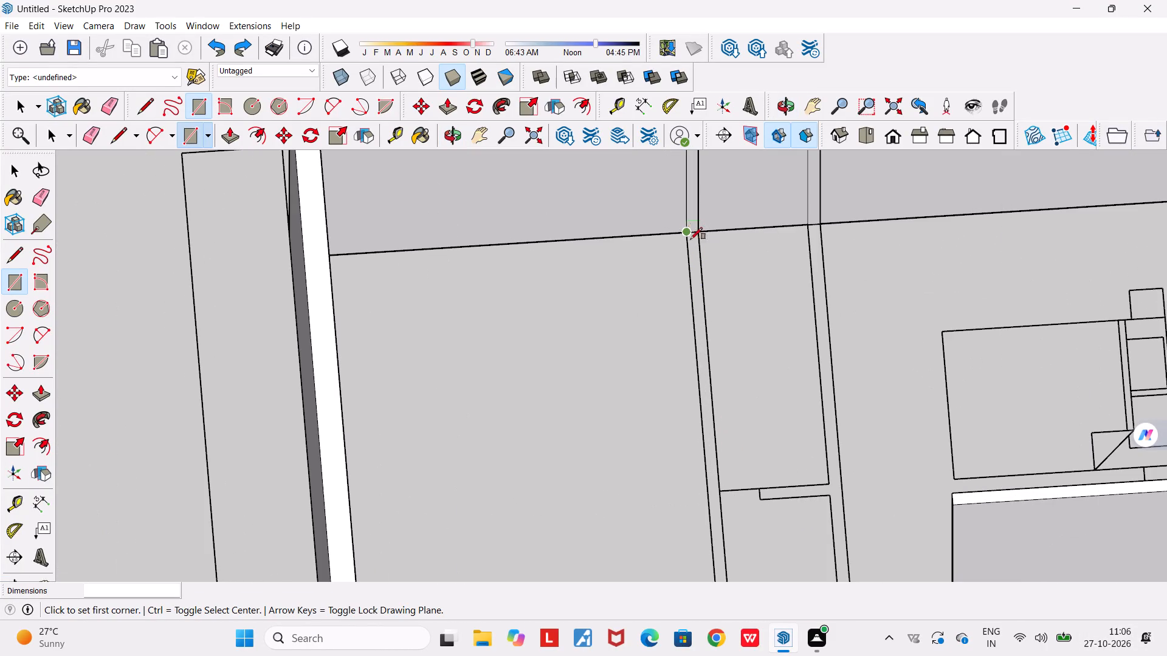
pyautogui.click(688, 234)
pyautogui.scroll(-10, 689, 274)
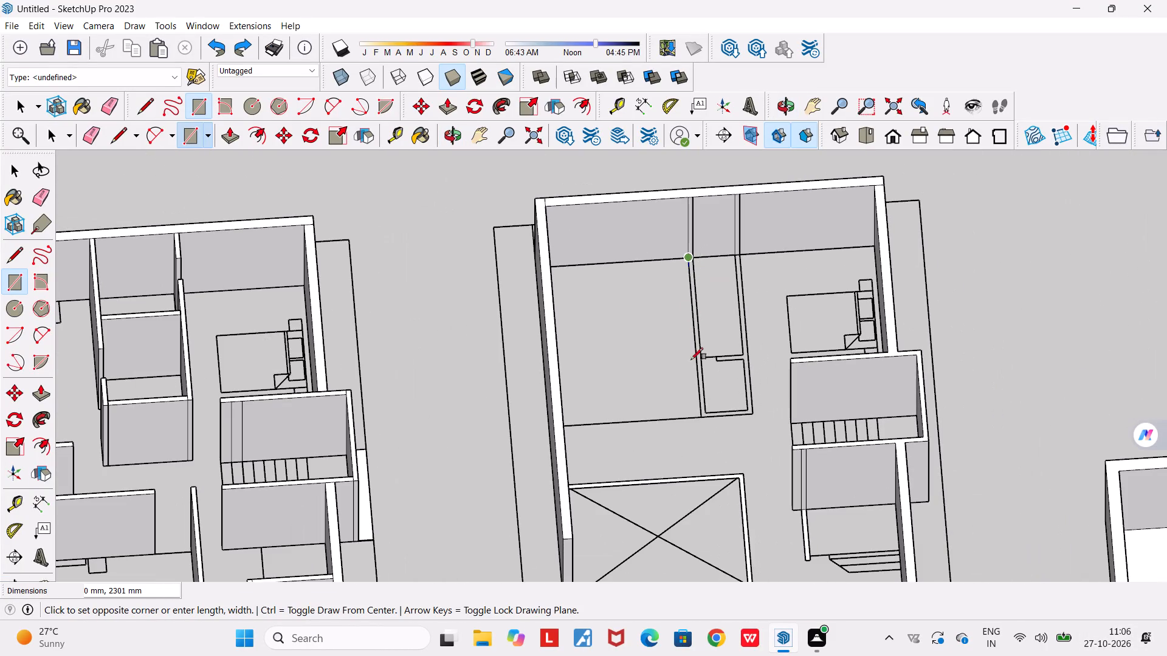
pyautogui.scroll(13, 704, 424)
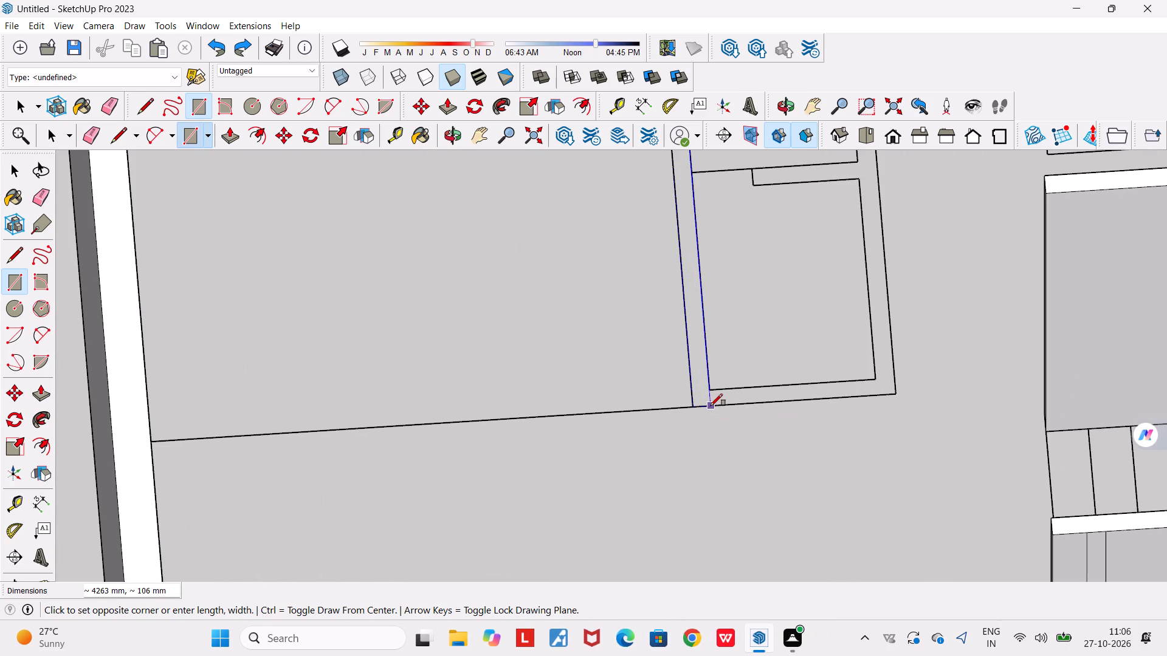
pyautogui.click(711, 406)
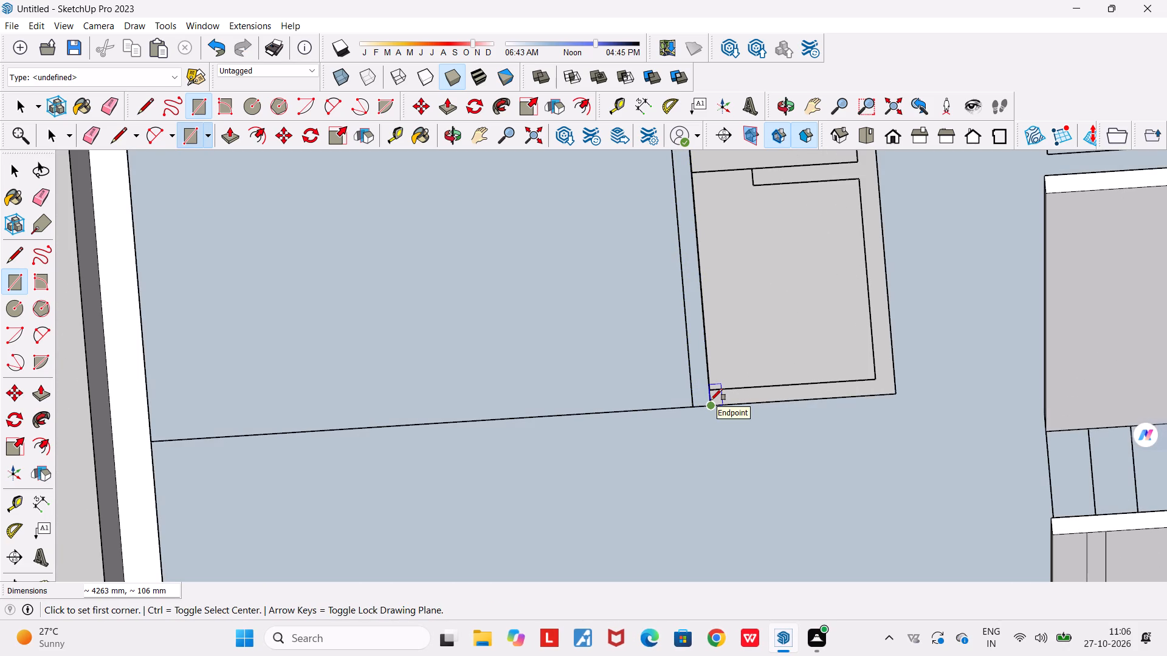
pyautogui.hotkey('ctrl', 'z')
# Draw a rectangle about 4155 mm long over the middle plan's void-side long interior wall, from its inner front corner to the rear wall.
pyautogui.scroll(5, 711, 400)
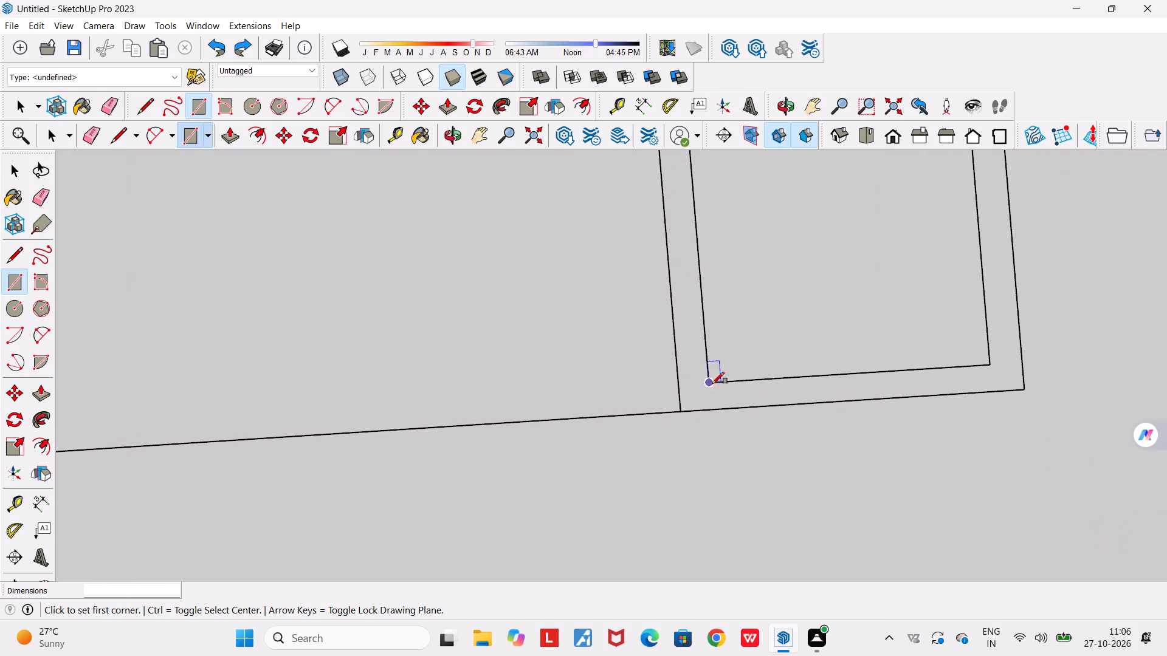
pyautogui.click(707, 383)
pyautogui.scroll(-12, 690, 365)
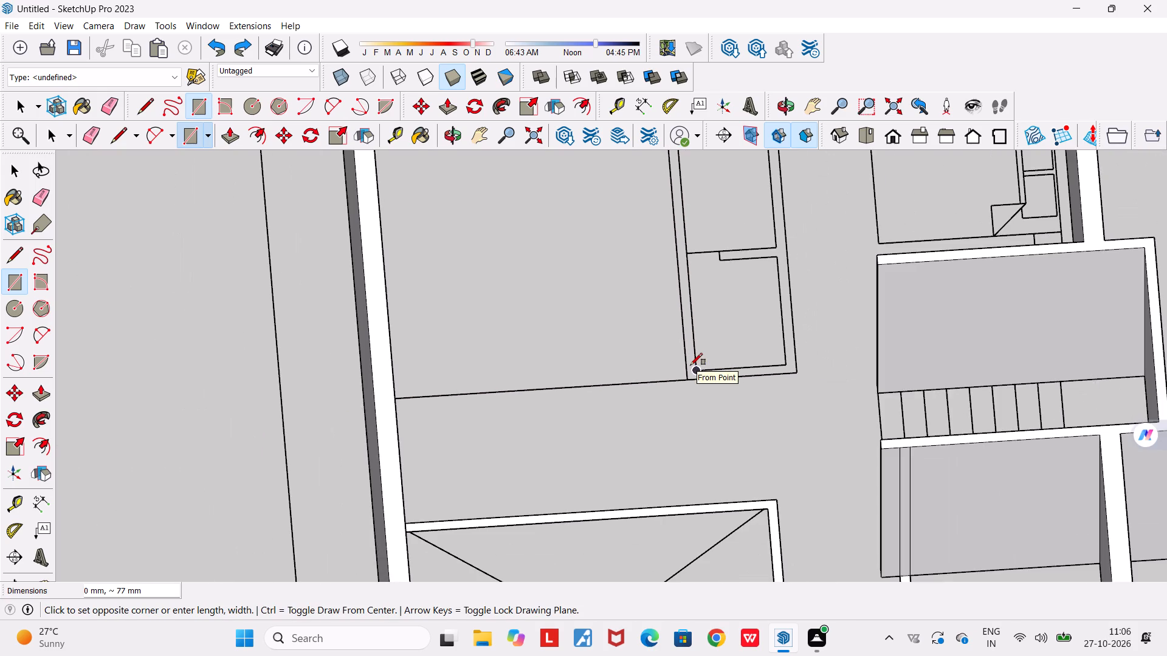
pyautogui.scroll(-6, 690, 365)
pyautogui.scroll(2, 678, 180)
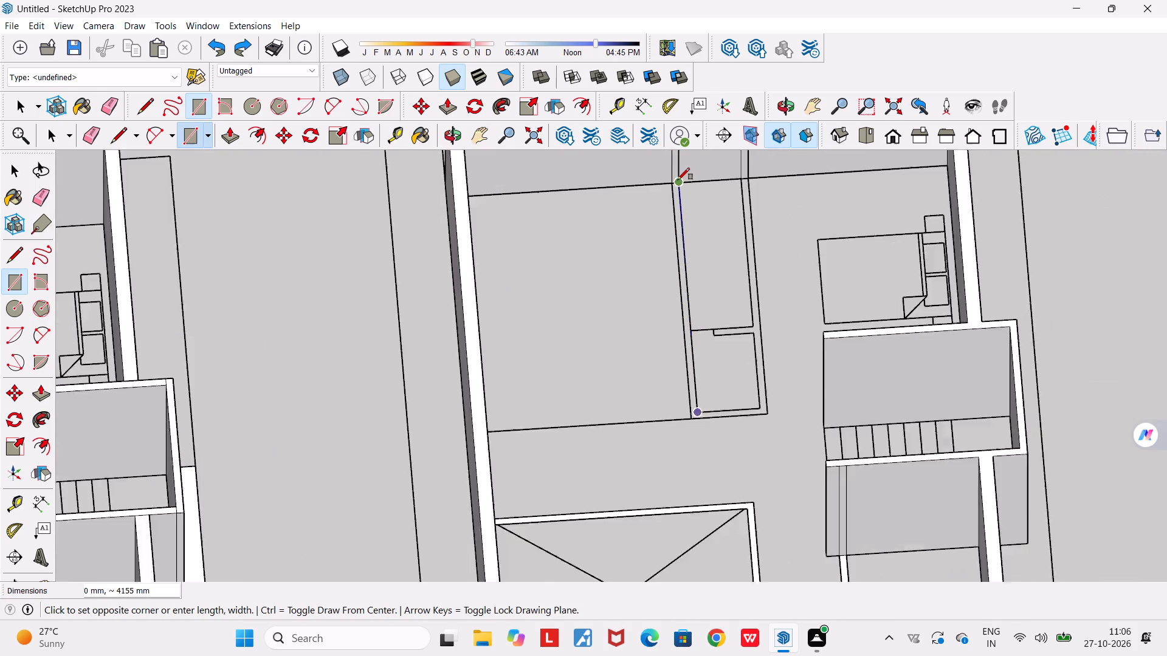
pyautogui.scroll(7, 678, 180)
pyautogui.click(667, 186)
# Draw a rectangle about 4159 by 114 mm over the parallel bedroom-side interior wall, running forward from the rear wall.
pyautogui.scroll(-6, 672, 211)
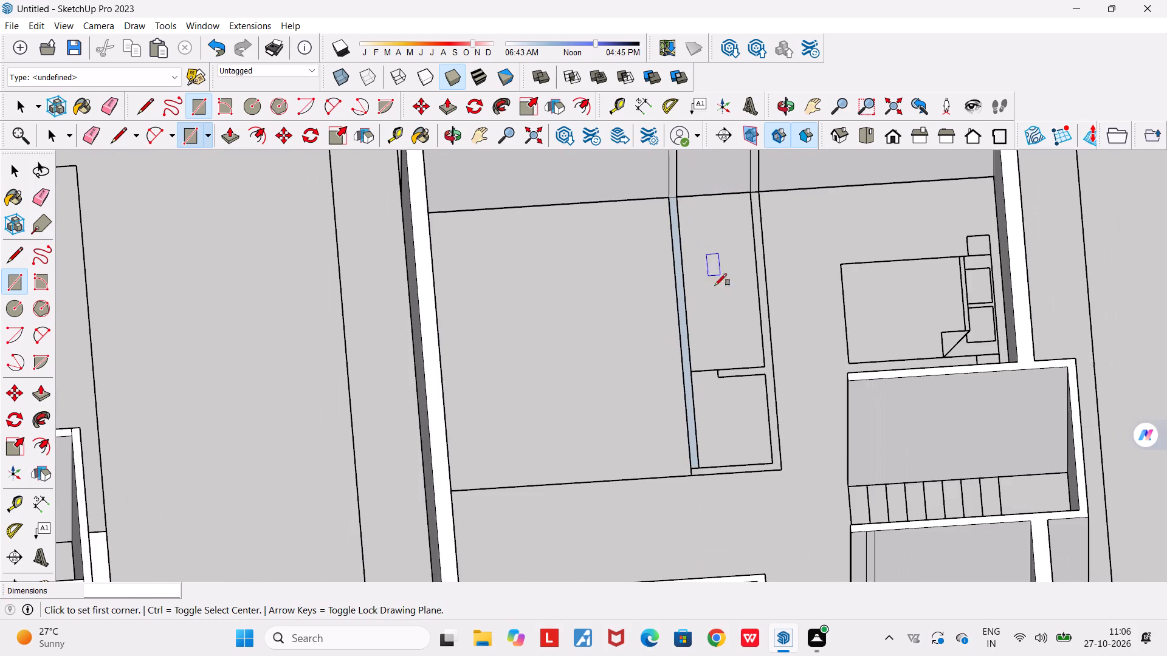
pyautogui.scroll(-3, 738, 319)
pyautogui.scroll(4, 740, 227)
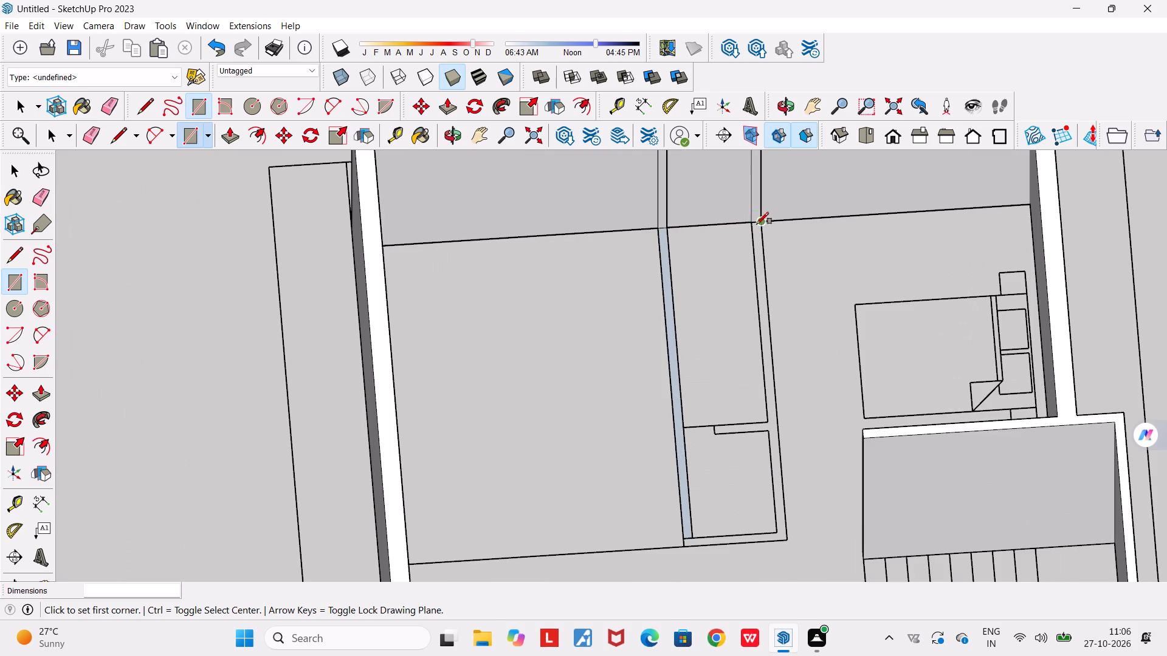
pyautogui.click(748, 222)
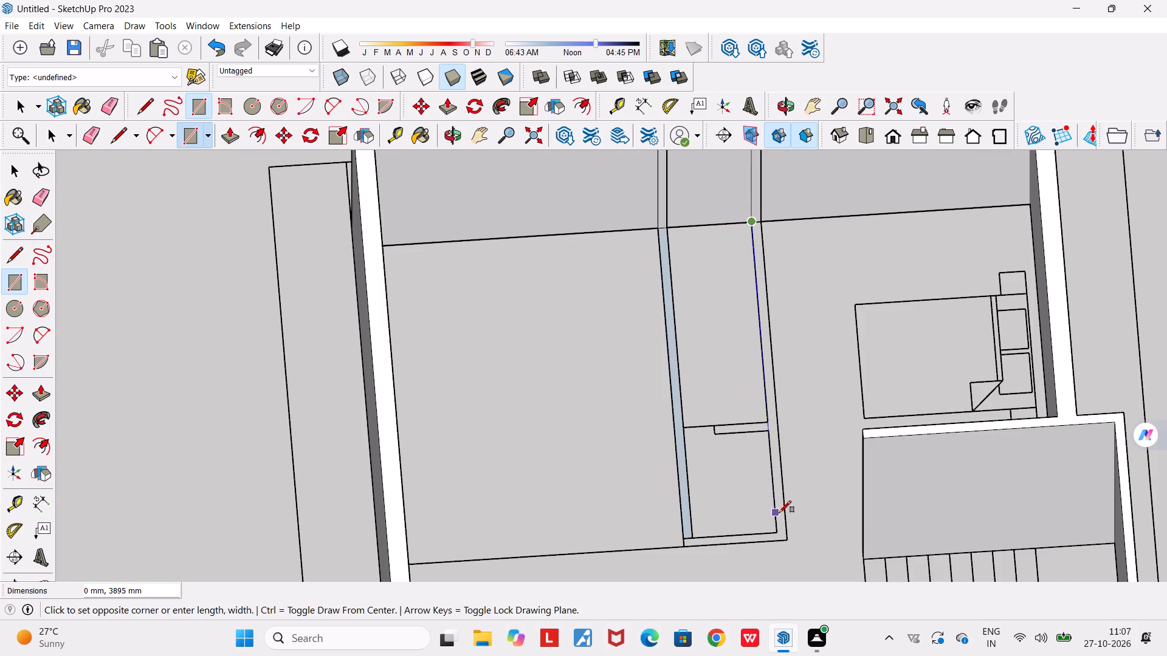
pyautogui.click(787, 530)
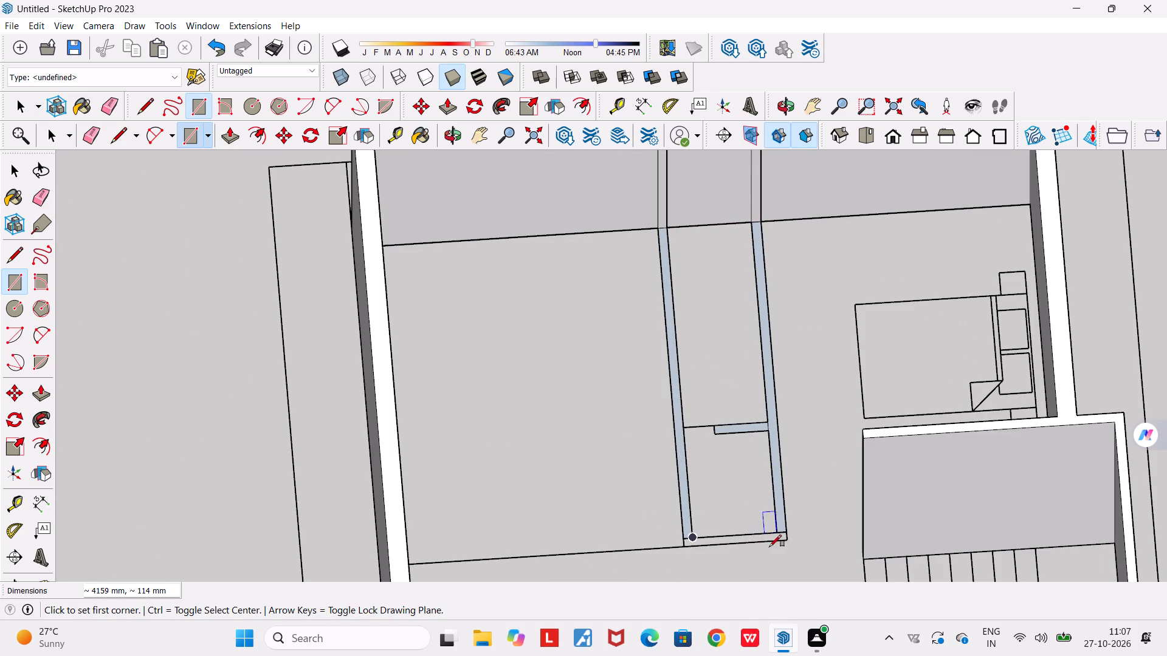
# Draw a rectangle about 108 mm thick over the short front wall joining the two long interior walls of the middle plan.
pyautogui.scroll(5, 783, 542)
pyautogui.click(789, 541)
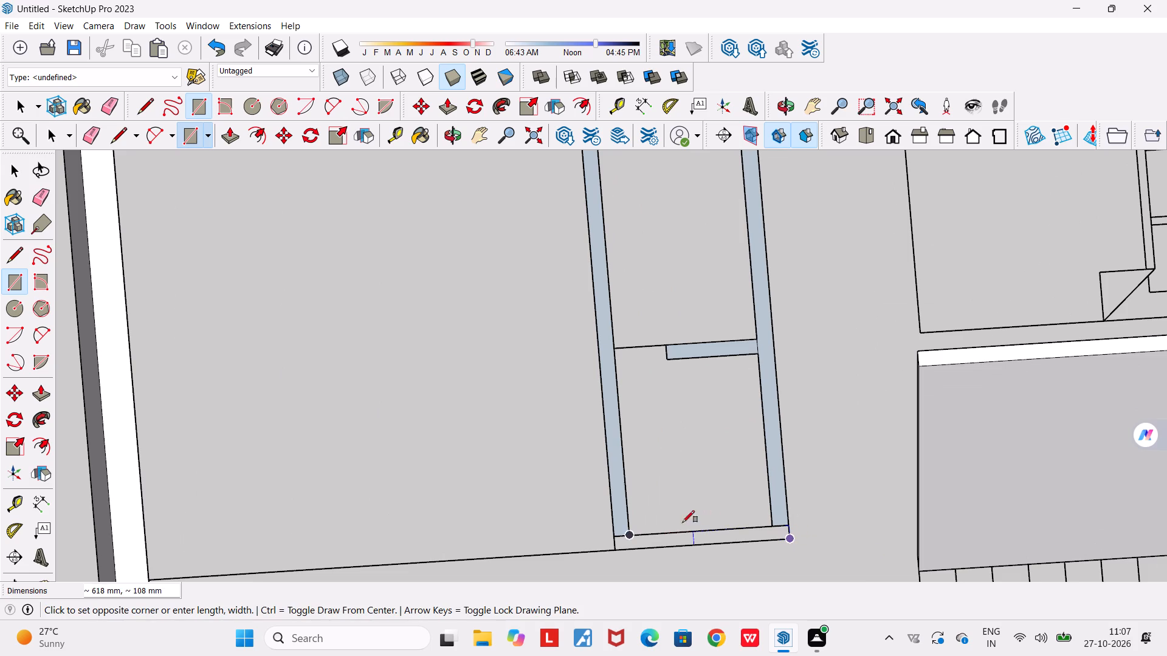
pyautogui.click(615, 535)
pyautogui.scroll(-7, 659, 511)
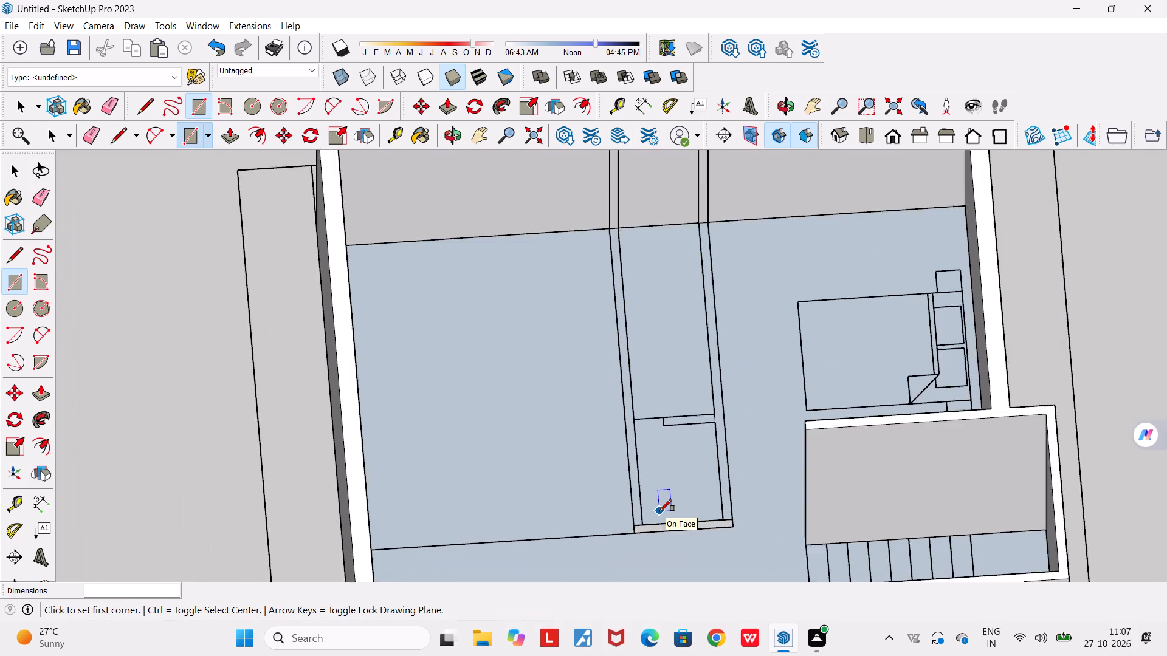
# Examine the middle plan's floor and wall outlines from several angles, including beneath, and compare it with the neighbouring plans.
pyautogui.moveTo(655, 522); pyautogui.dragTo(654, 199, button='middle')
pyautogui.scroll(-2, 654, 199)
pyautogui.moveTo(678, 386); pyautogui.dragTo(600, 211, button='middle')
pyautogui.scroll(-5, 600, 211)
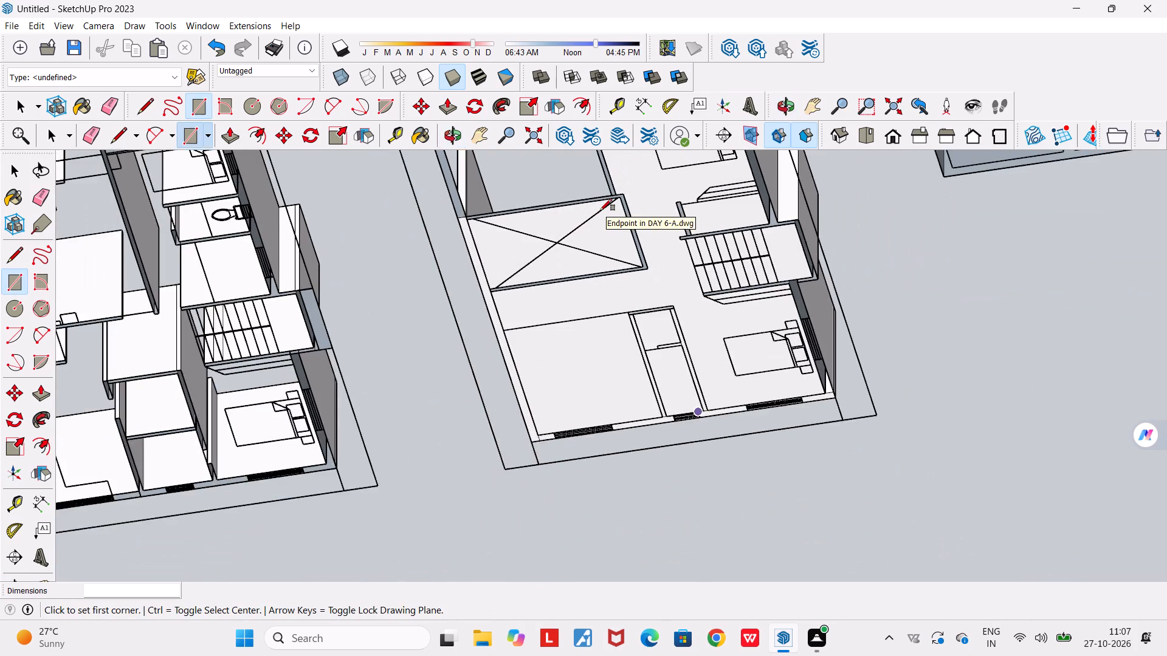
pyautogui.scroll(-6, 600, 211)
pyautogui.moveTo(600, 213); pyautogui.dragTo(635, 465, button='middle')
pyautogui.moveTo(621, 366); pyautogui.dragTo(624, 372, button='middle')
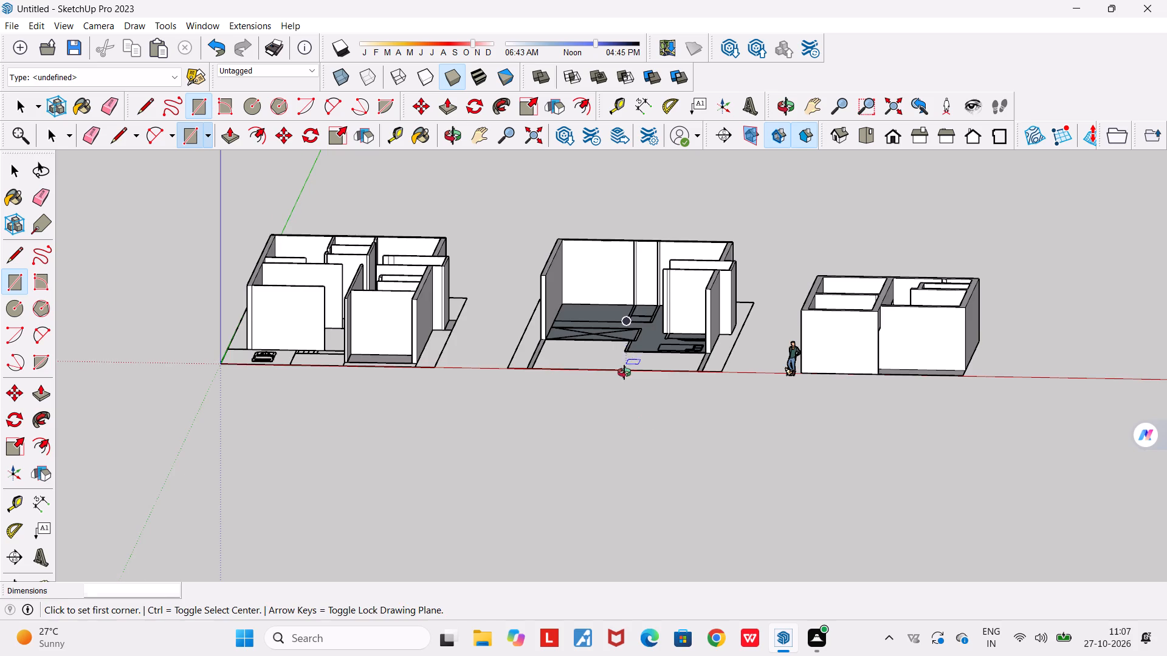
pyautogui.moveTo(624, 372); pyautogui.dragTo(662, 498, button='middle')
pyautogui.scroll(5, 664, 384)
pyautogui.scroll(7, 621, 331)
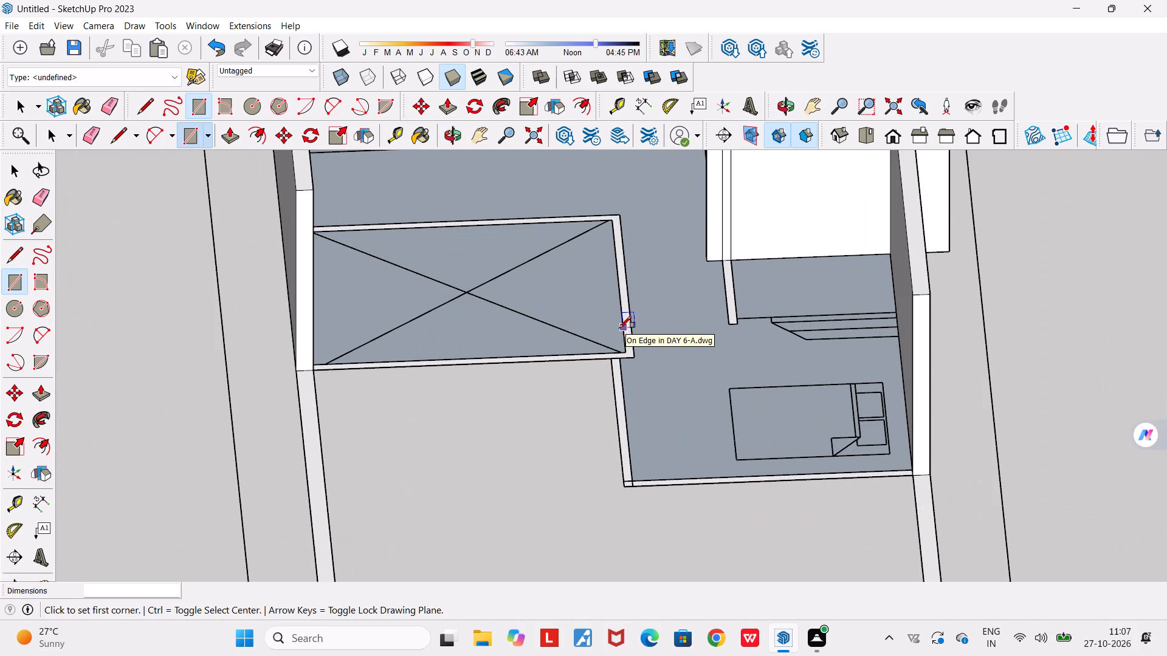
# Set the model's face style to Shaded With Textures.
pyautogui.click(63, 26)
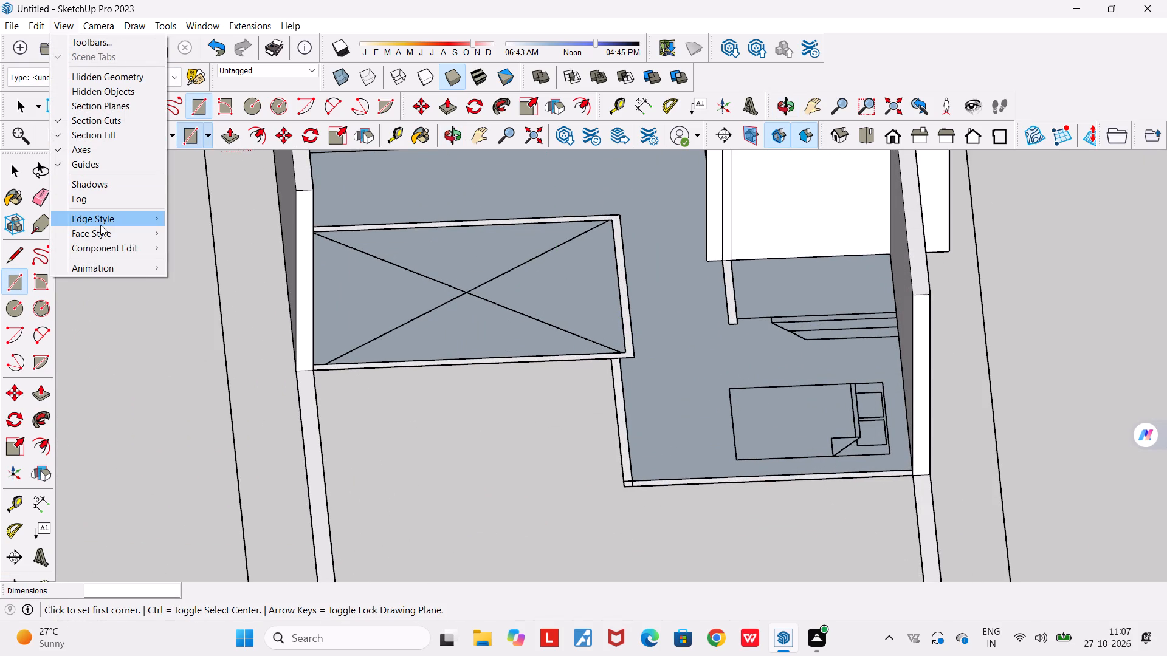
pyautogui.click(101, 226)
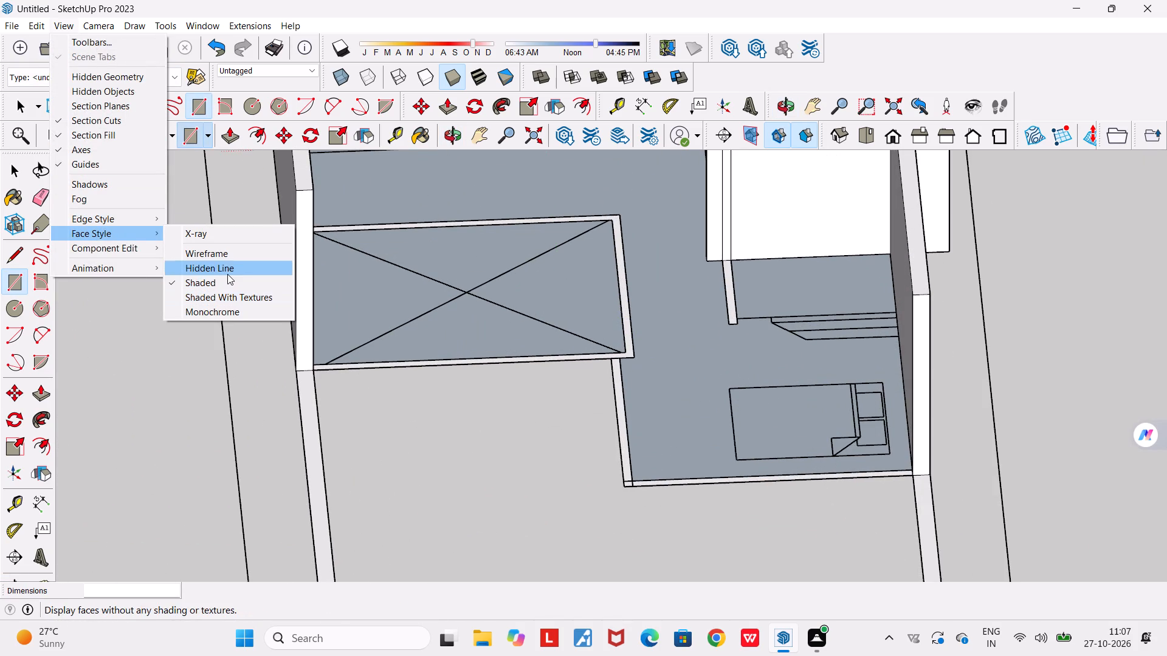
pyautogui.click(232, 296)
# Examine the middle plan's wall outlines around the crossed void and the front bedroom.
pyautogui.scroll(-6, 655, 381)
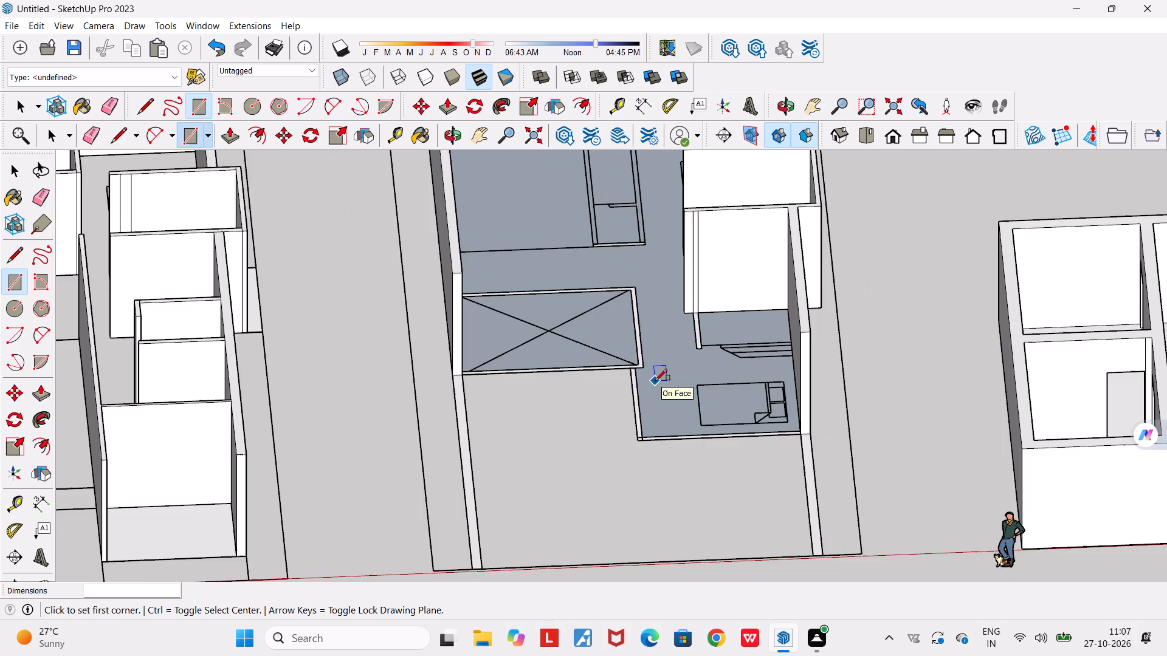
pyautogui.scroll(-5, 655, 381)
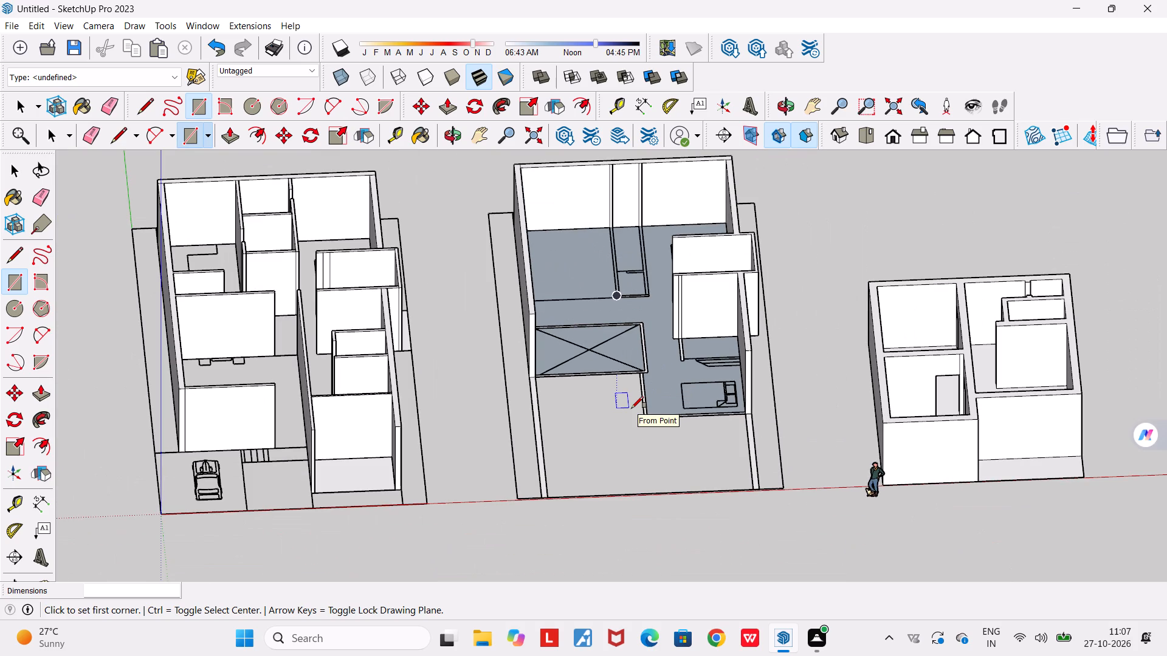
pyautogui.scroll(-1, 632, 408)
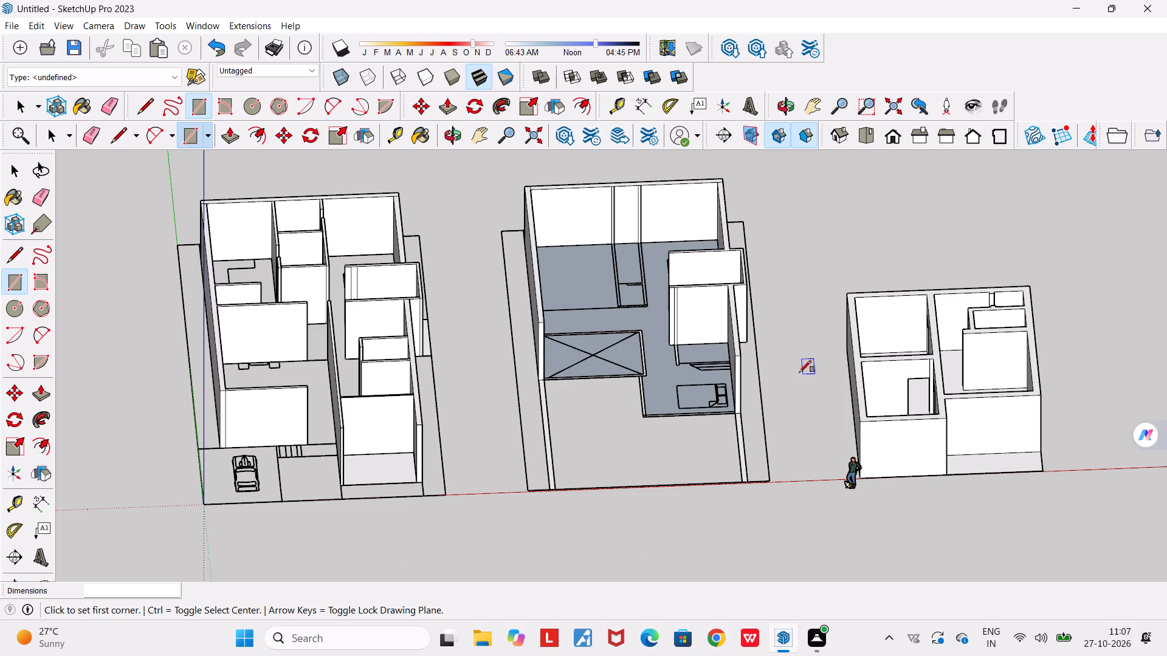
pyautogui.press('space')
pyautogui.scroll(5, 606, 387)
pyautogui.scroll(4, 655, 408)
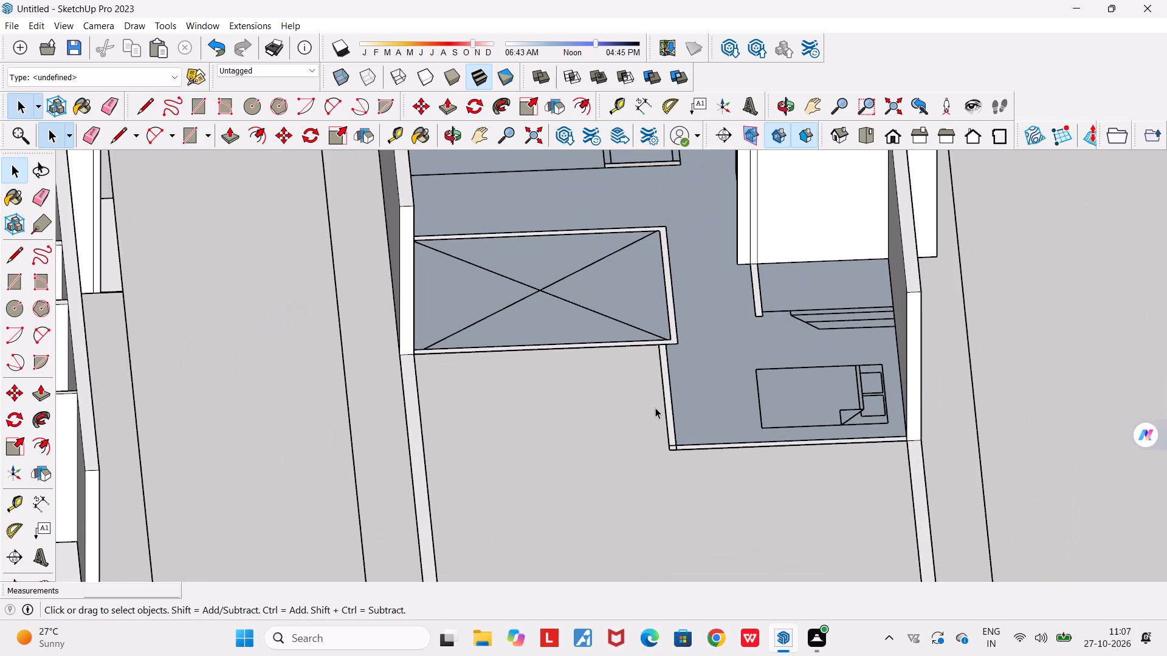
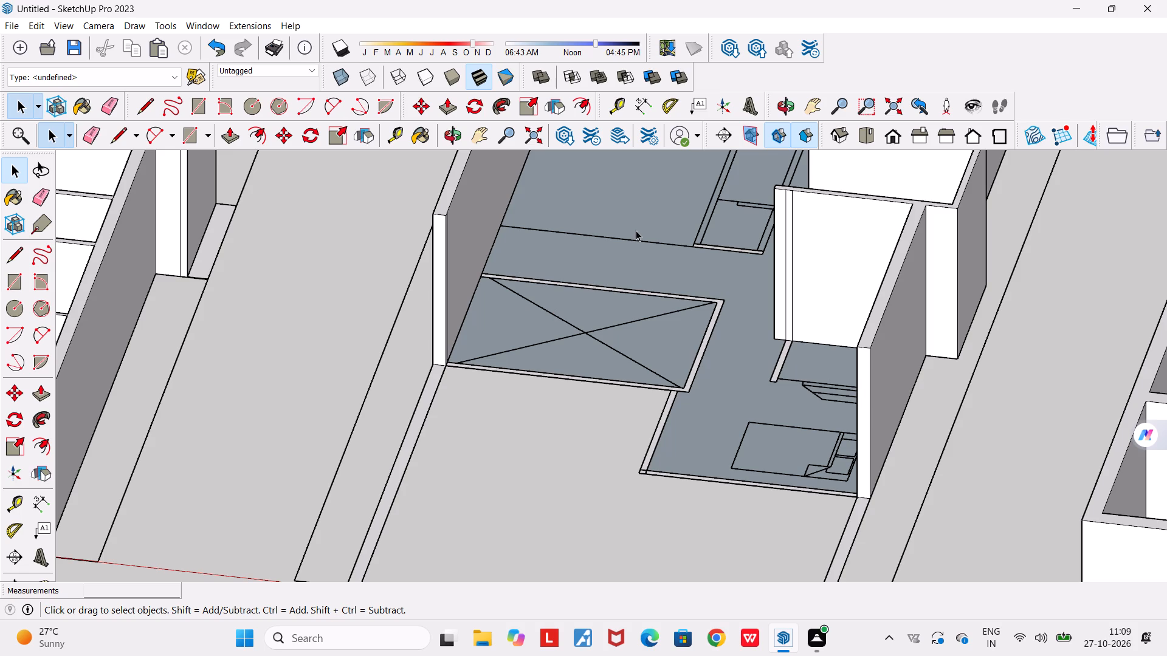
# Raise the middle plan's front bedroom front and side walls and the crossed void's wall outline to full height by repeating the previous Push/Pull.
pyautogui.scroll(4, 716, 474)
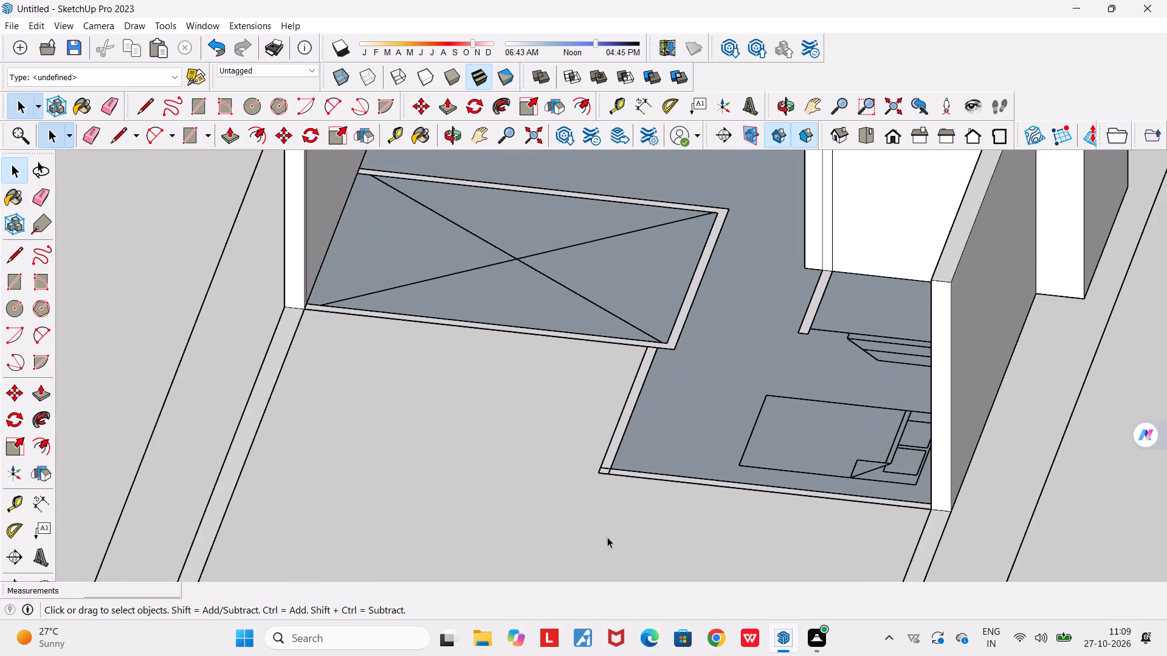
pyautogui.moveTo(613, 539); pyautogui.dragTo(729, 550, button='middle')
pyautogui.scroll(4, 886, 419)
pyautogui.moveTo(923, 505); pyautogui.dragTo(1007, 496, button='middle')
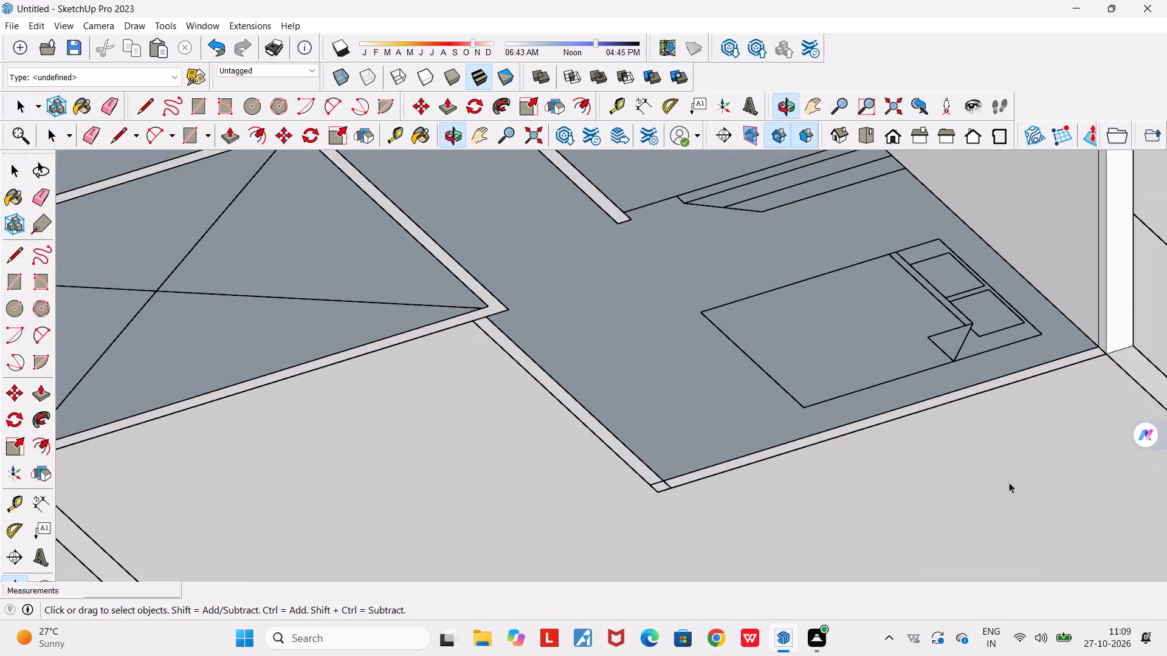
pyautogui.scroll(4, 1022, 416)
pyautogui.press('p')
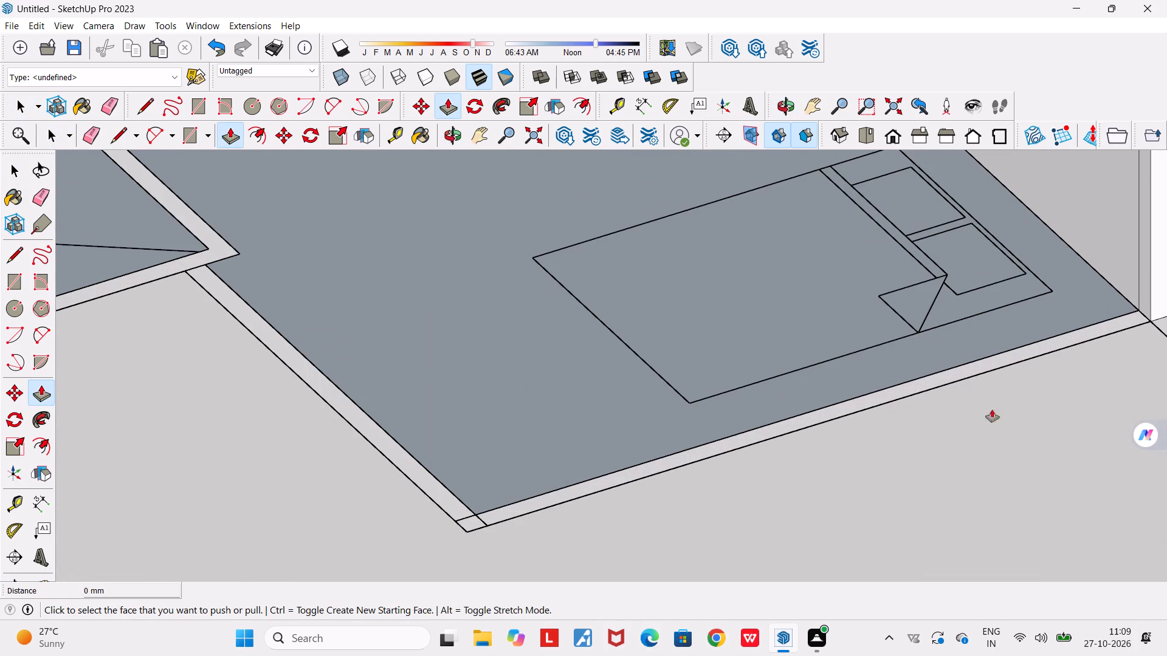
pyautogui.doubleClick(948, 377)
pyautogui.scroll(-6, 934, 394)
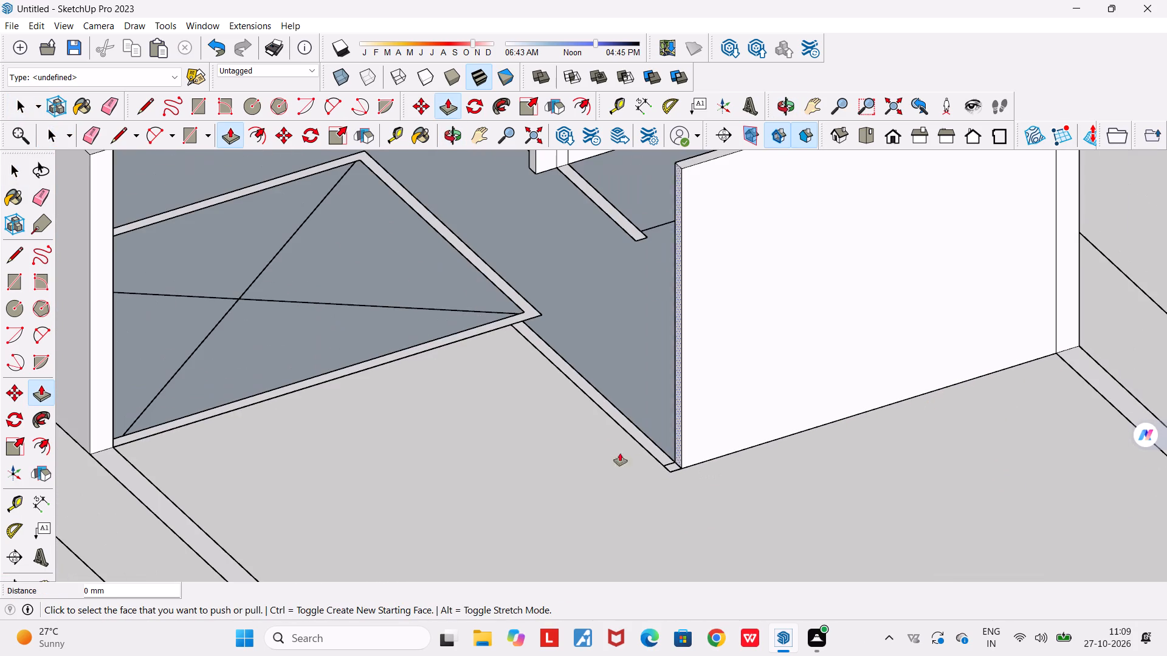
pyautogui.scroll(5, 605, 392)
pyautogui.doubleClick(601, 403)
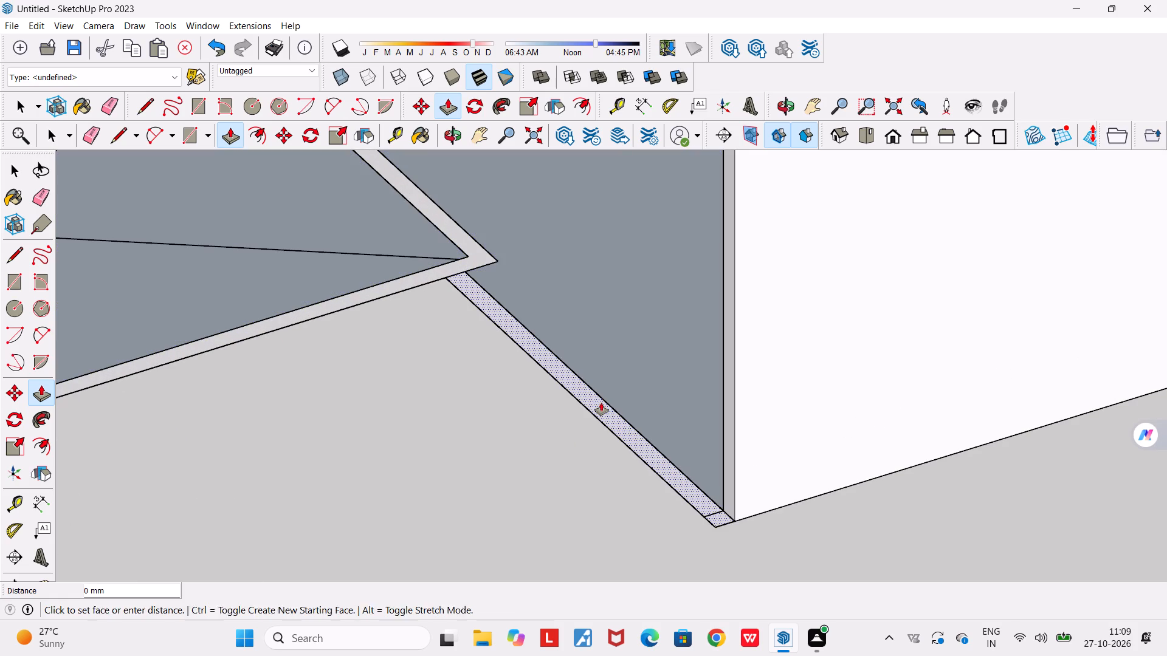
pyautogui.doubleClick(386, 284)
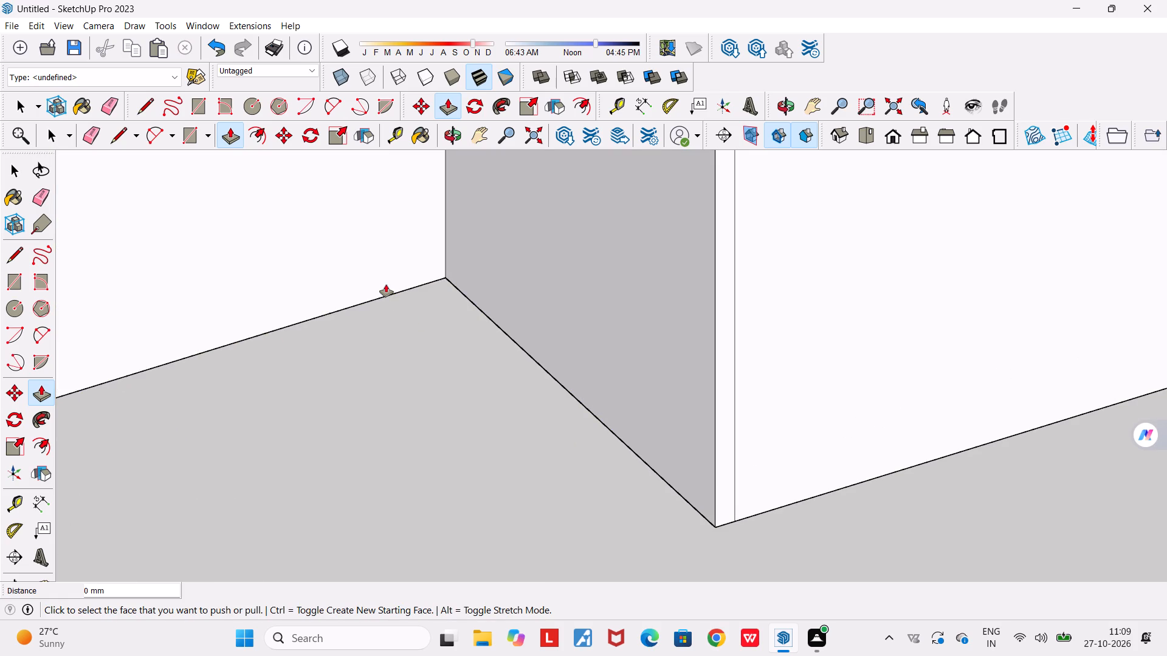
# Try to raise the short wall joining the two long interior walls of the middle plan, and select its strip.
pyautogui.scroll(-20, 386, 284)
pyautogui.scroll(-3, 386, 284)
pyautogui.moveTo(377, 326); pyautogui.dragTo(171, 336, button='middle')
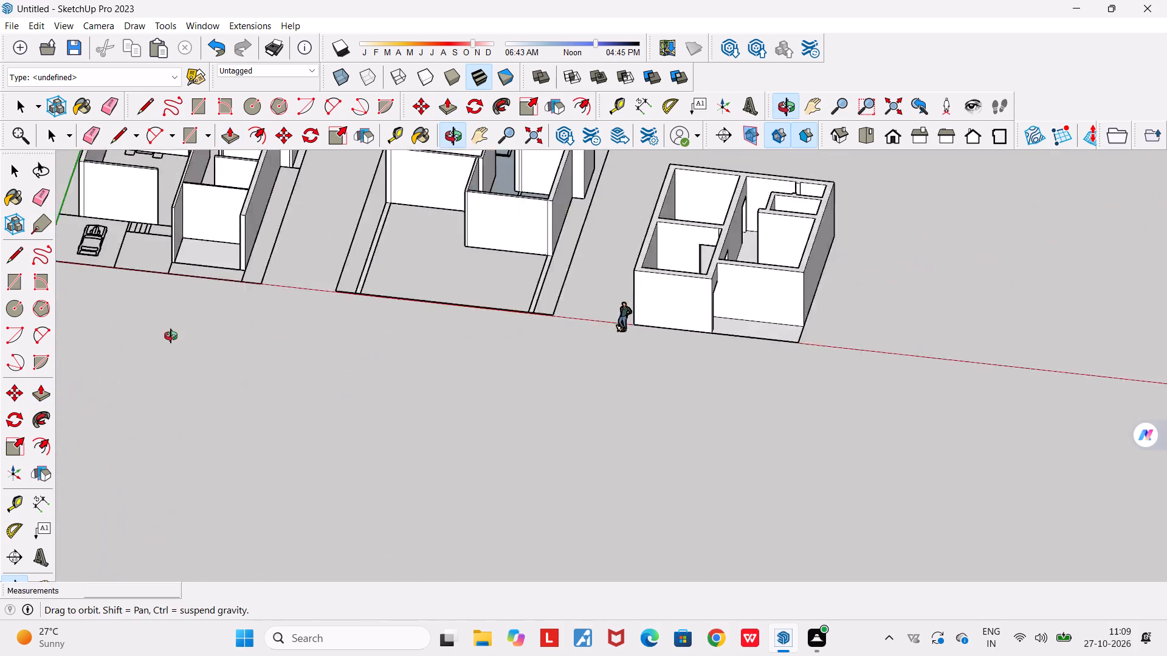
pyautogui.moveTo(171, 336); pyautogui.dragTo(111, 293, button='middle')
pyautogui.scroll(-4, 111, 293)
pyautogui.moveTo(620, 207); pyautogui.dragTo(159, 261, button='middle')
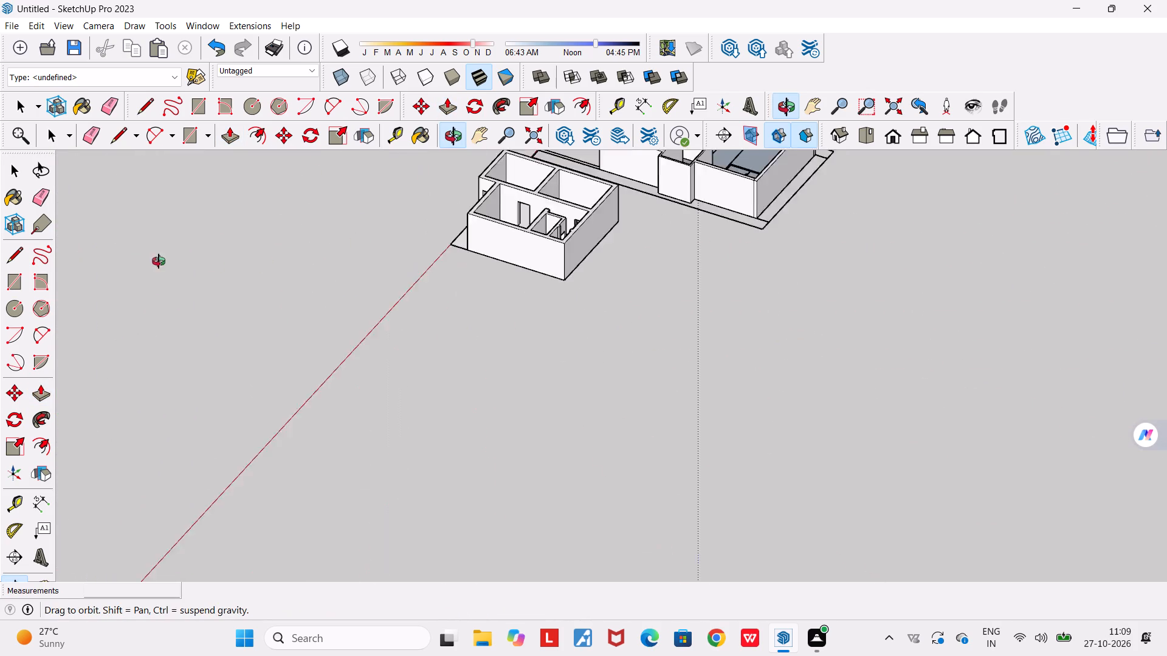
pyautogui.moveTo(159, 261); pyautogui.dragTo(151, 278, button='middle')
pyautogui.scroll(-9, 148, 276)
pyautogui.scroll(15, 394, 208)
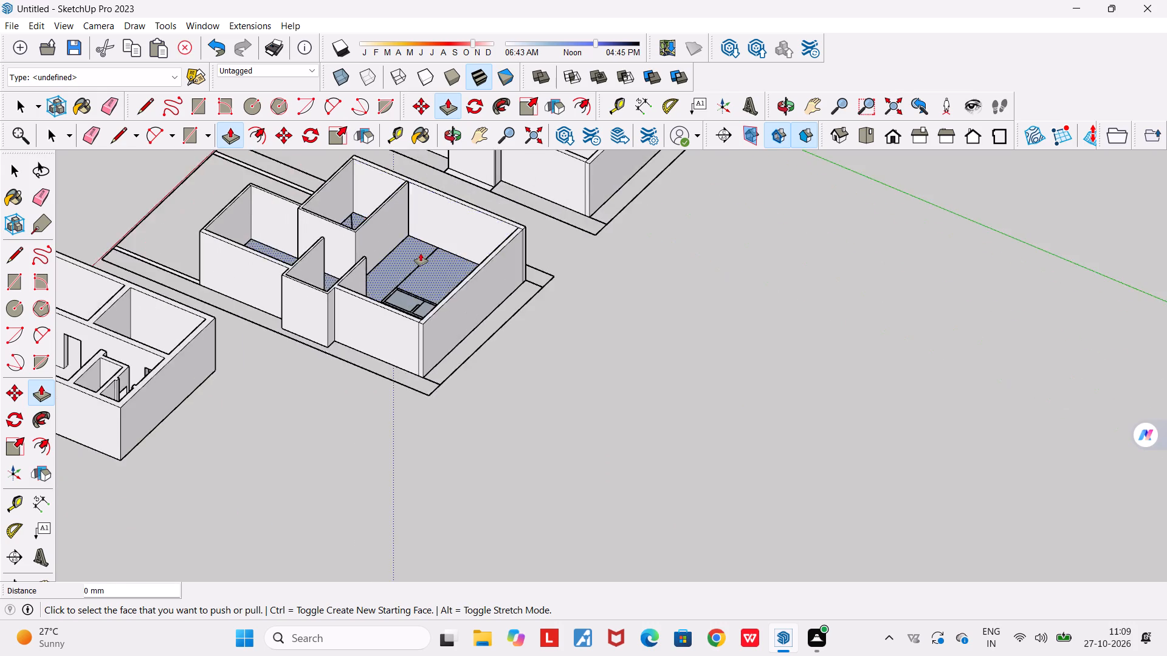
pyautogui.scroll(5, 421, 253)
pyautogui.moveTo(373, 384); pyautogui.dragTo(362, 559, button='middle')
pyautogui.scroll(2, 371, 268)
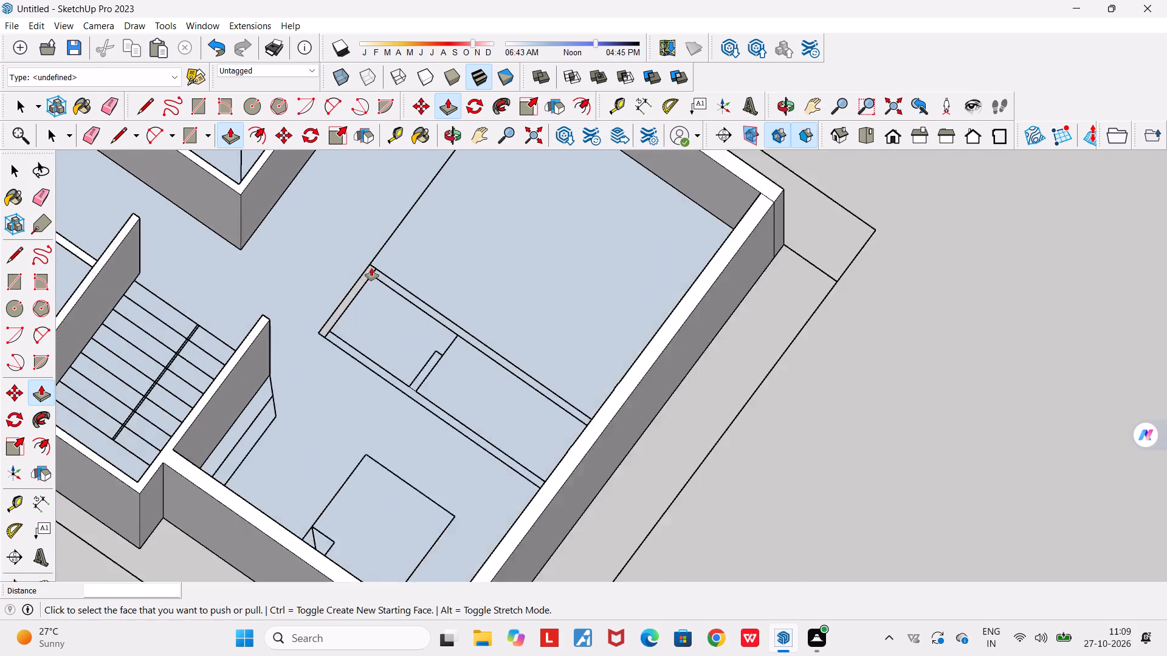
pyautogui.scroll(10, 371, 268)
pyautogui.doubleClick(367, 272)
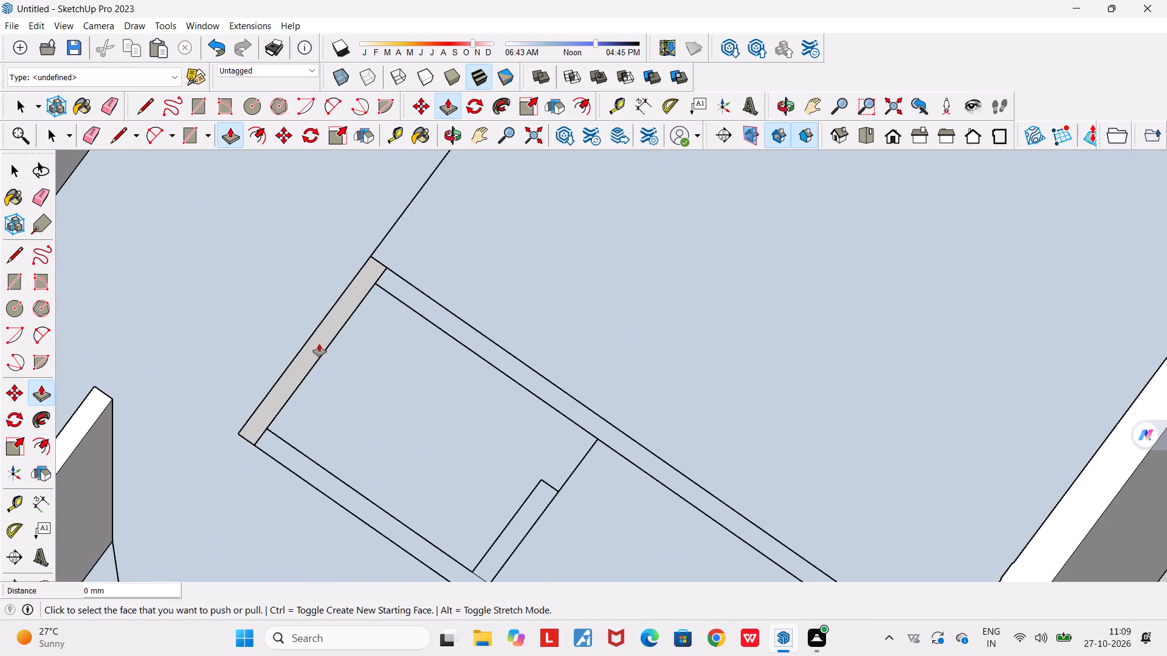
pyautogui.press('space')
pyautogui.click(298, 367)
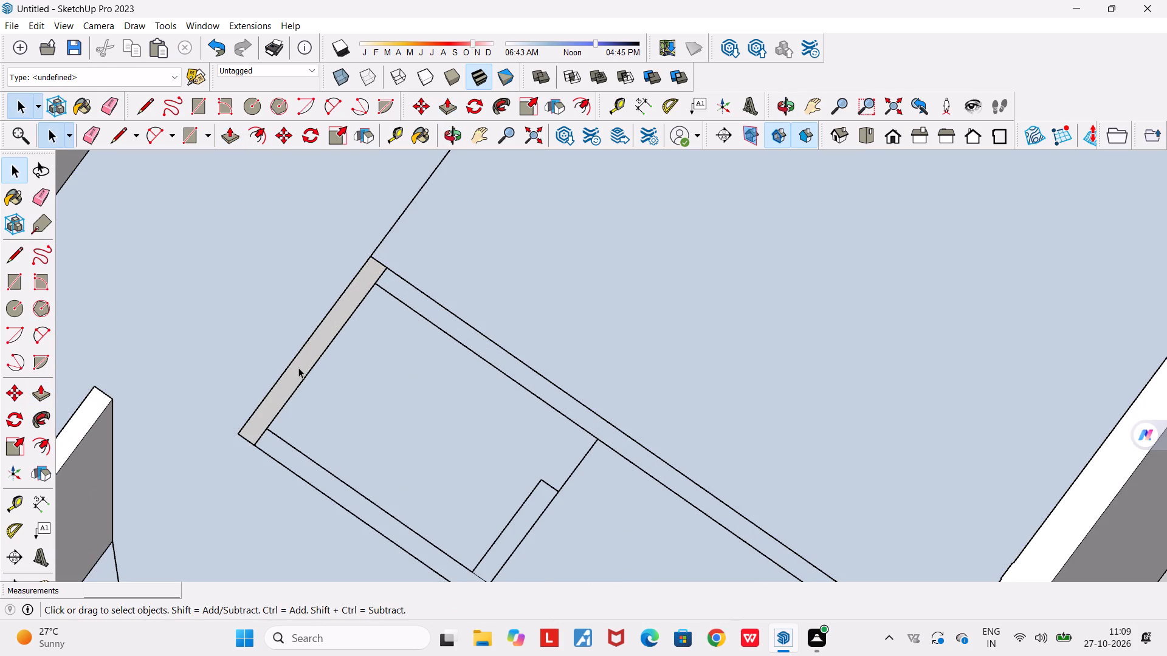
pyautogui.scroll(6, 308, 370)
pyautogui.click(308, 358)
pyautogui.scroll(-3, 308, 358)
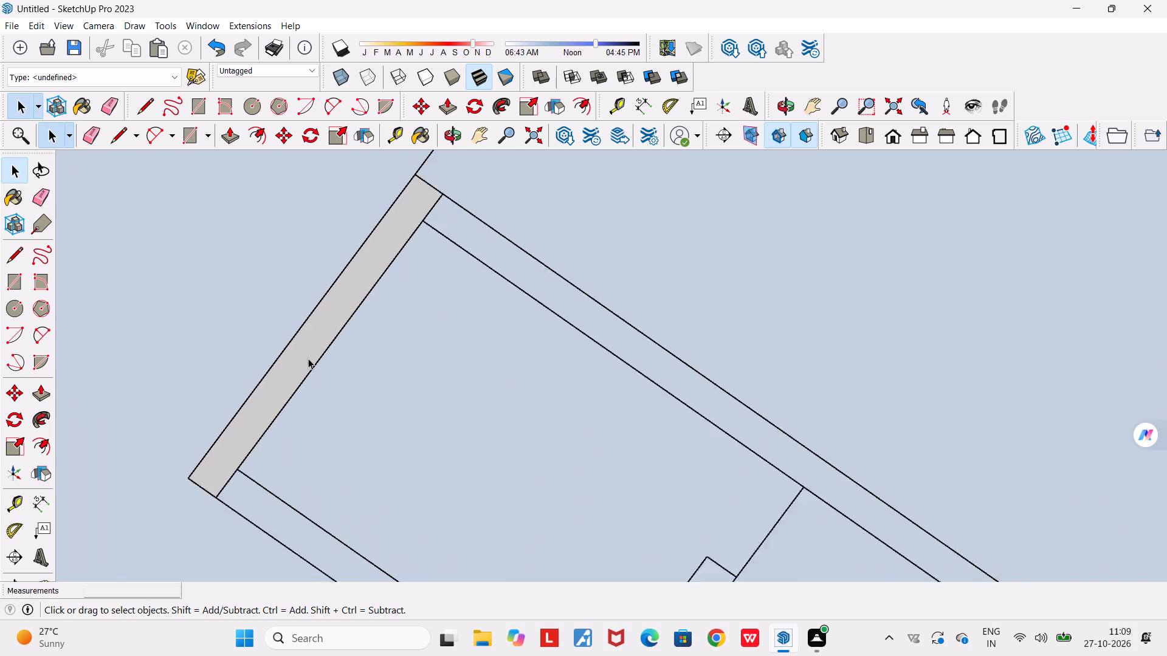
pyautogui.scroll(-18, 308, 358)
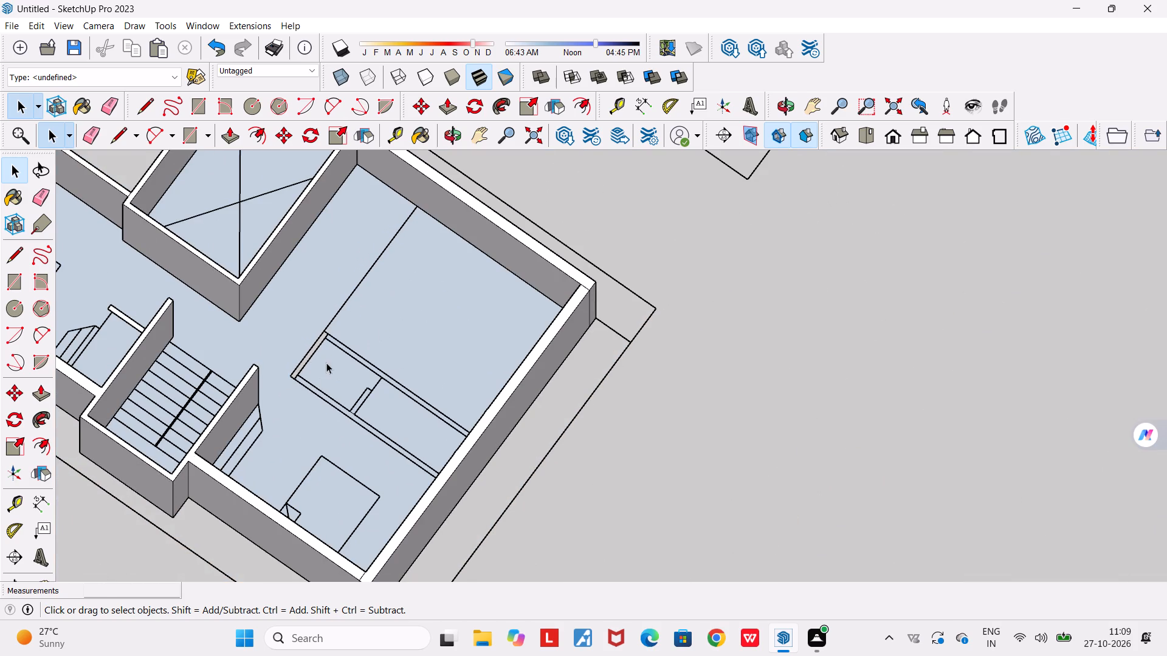
# Draw a rectangle over the outline of the long interior wall bordering the middle plan's empty rear room.
pyautogui.moveTo(326, 363); pyautogui.dragTo(795, 258, button='middle')
pyautogui.scroll(-9, 795, 258)
pyautogui.moveTo(746, 418); pyautogui.dragTo(1022, 462, button='middle')
pyautogui.scroll(4, 757, 285)
pyautogui.scroll(6, 668, 335)
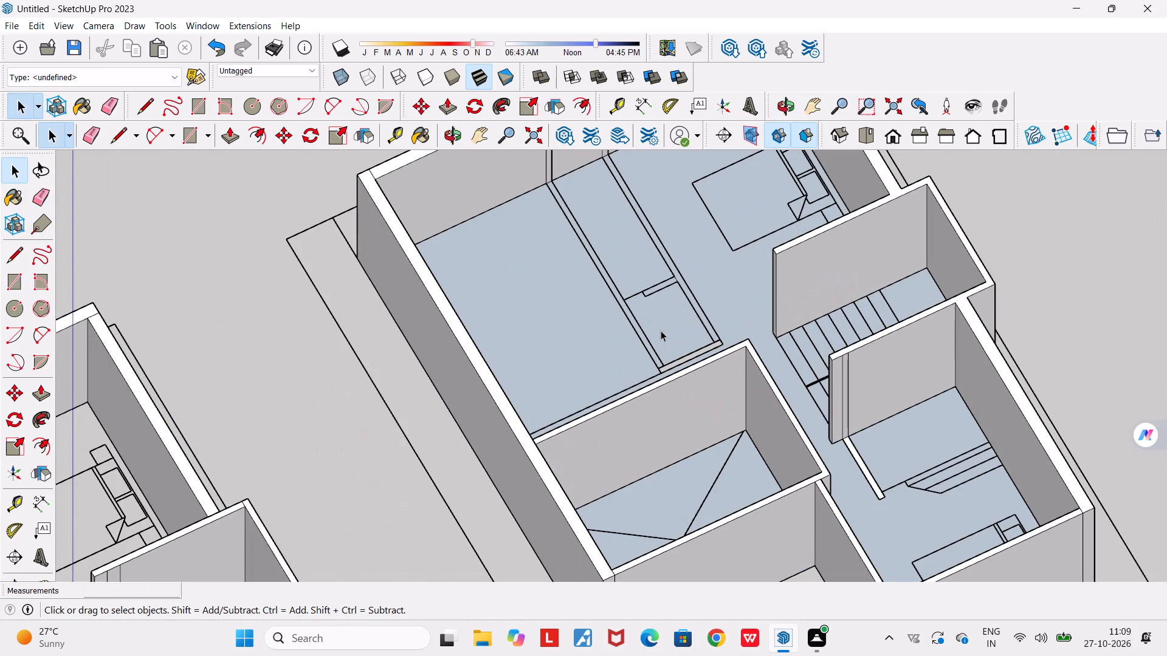
pyautogui.click(194, 110)
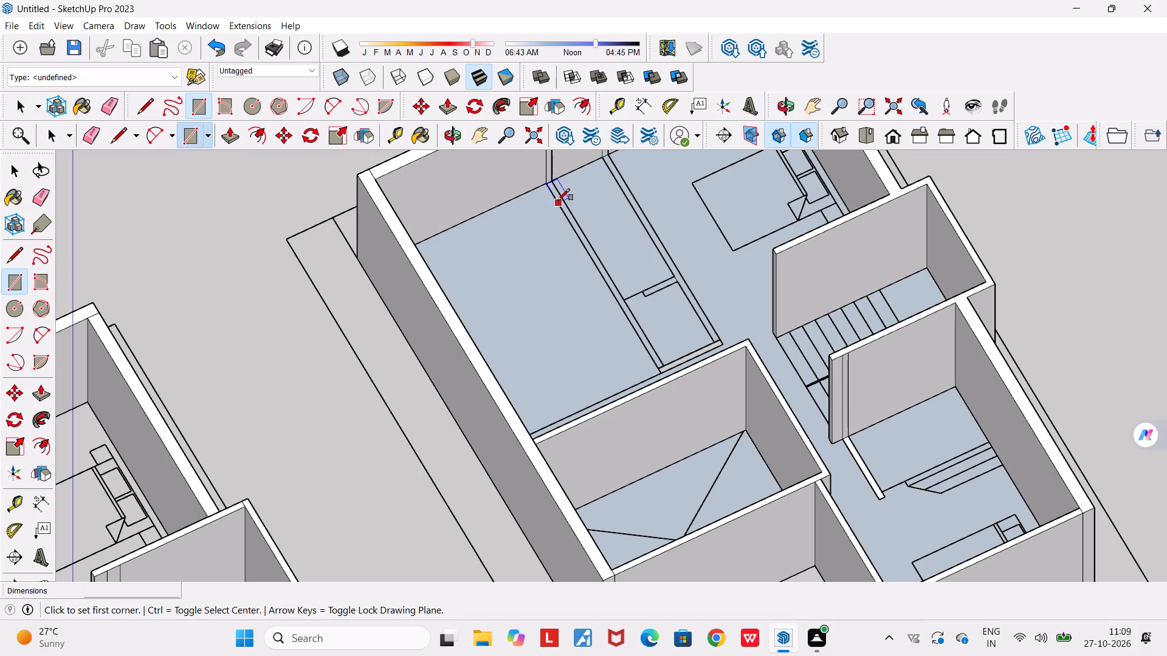
pyautogui.click(548, 182)
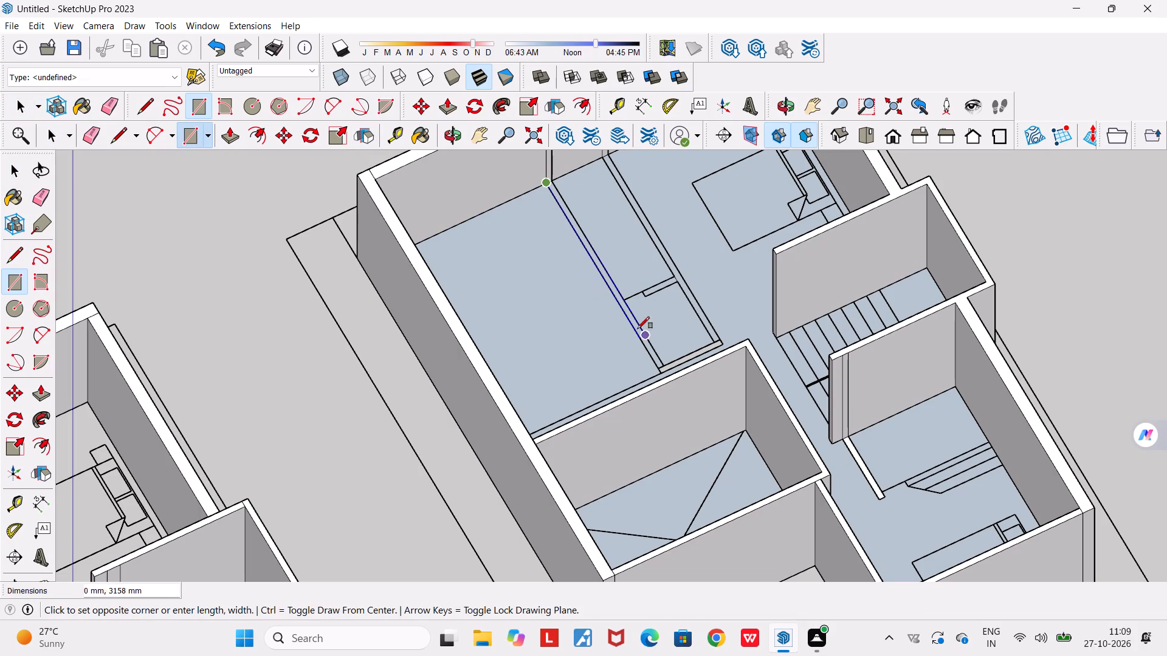
pyautogui.click(666, 366)
# Draw a rectangle about 1219 mm by 108 mm over the short wall joining the ends of the two long interior walls.
pyautogui.scroll(5, 666, 362)
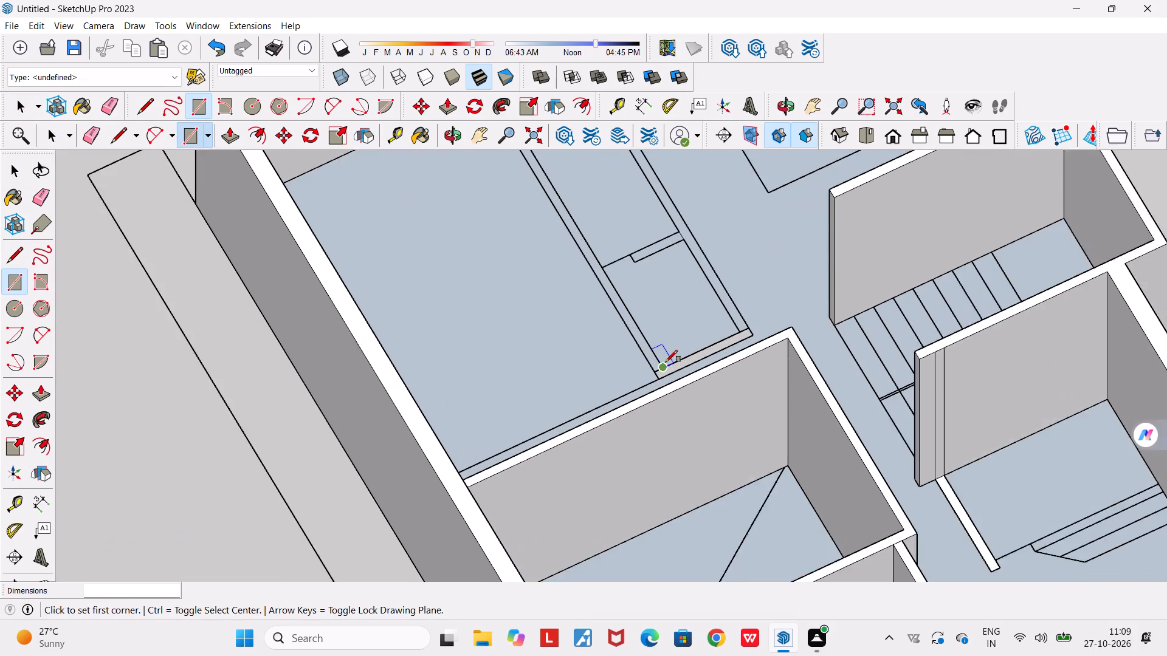
pyautogui.click(656, 371)
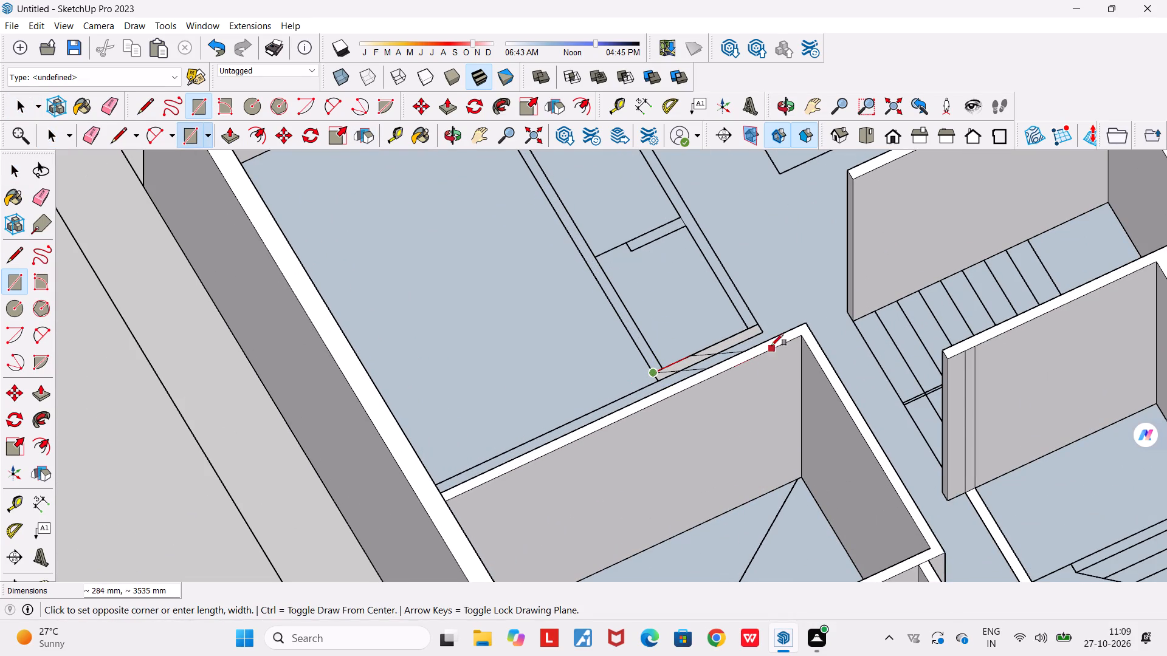
pyautogui.click(760, 333)
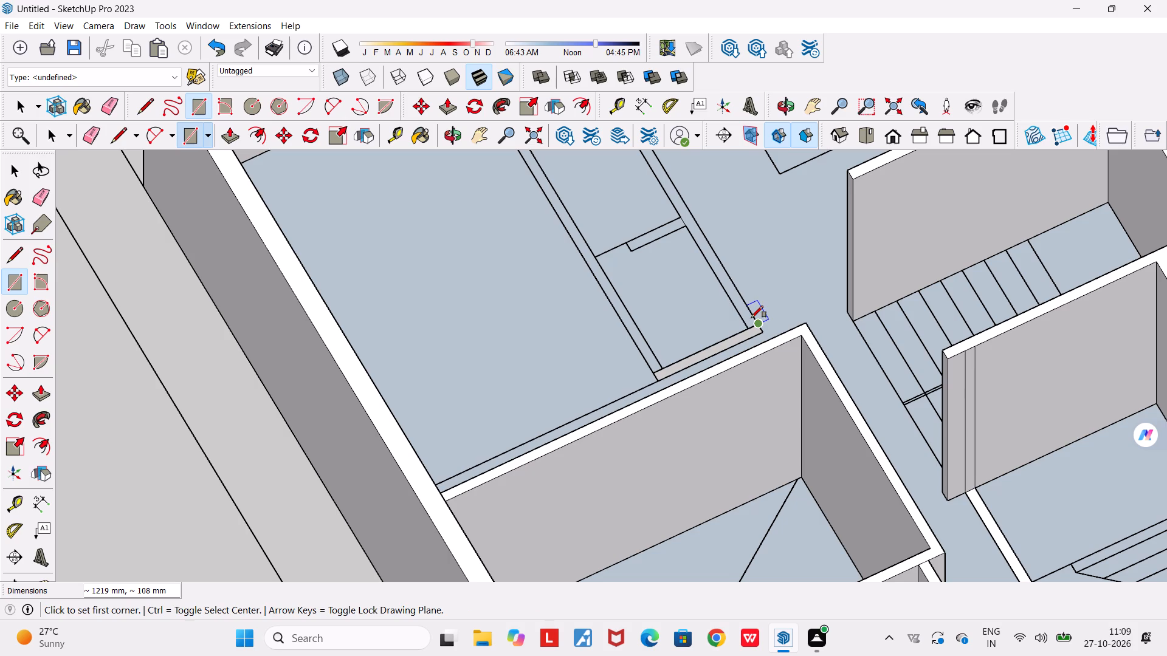
# Draw a rectangle about 4155 mm by 114 mm over the long interior wall bordering the rear room with the bed.
pyautogui.click(757, 322)
pyautogui.scroll(-10, 728, 310)
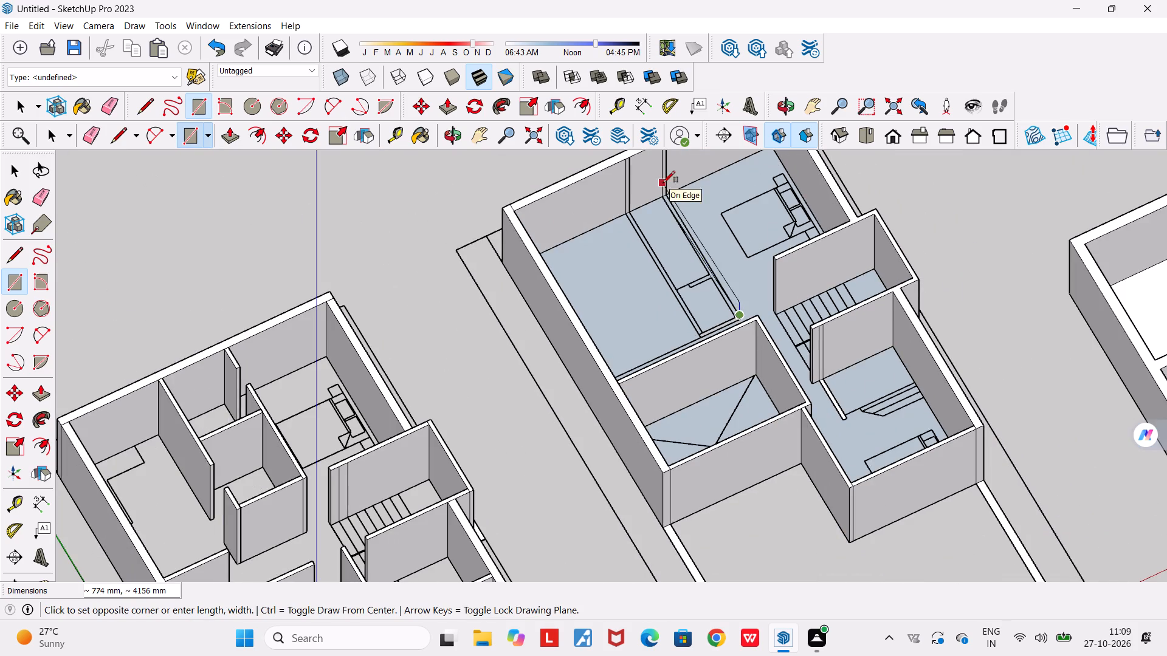
pyautogui.scroll(16, 668, 192)
pyautogui.click(638, 210)
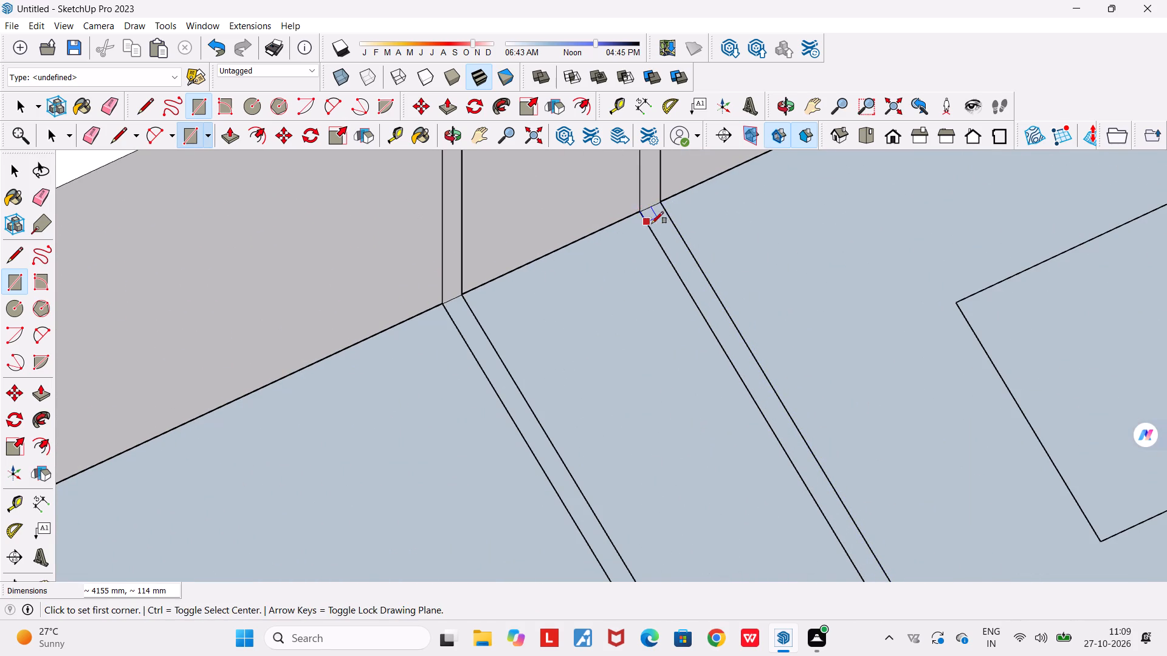
pyautogui.scroll(-7, 652, 224)
pyautogui.press('space')
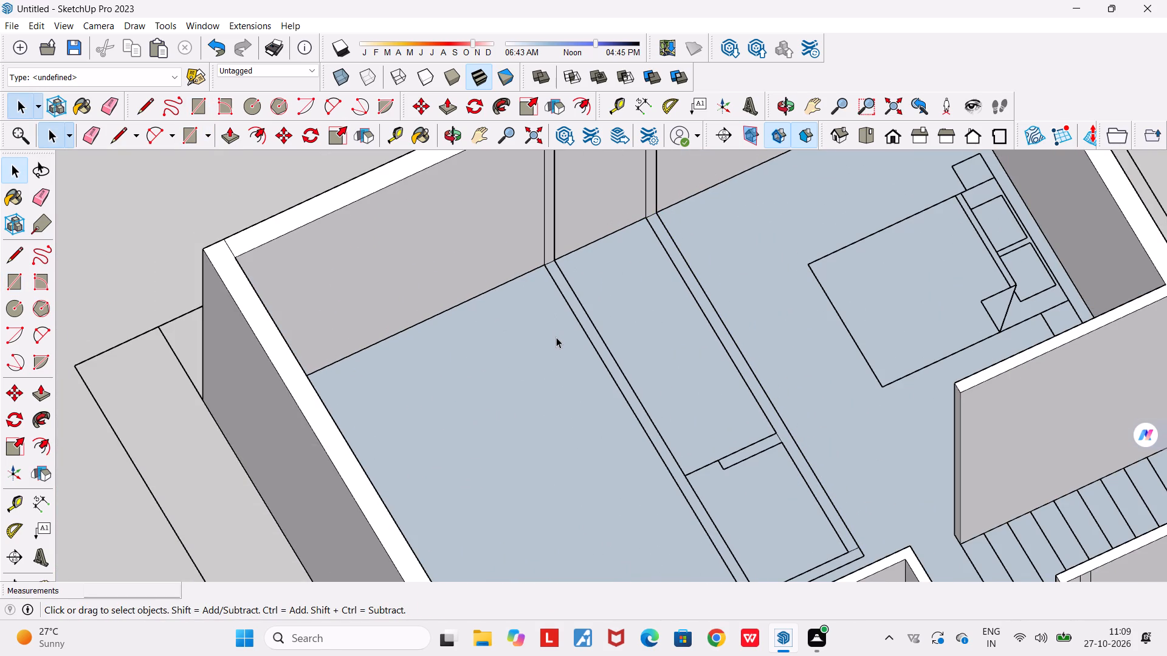
# Raise the long interior wall bordering the empty rear room by 10 feet with Push/Pull.
pyautogui.press('p')
pyautogui.scroll(5, 616, 359)
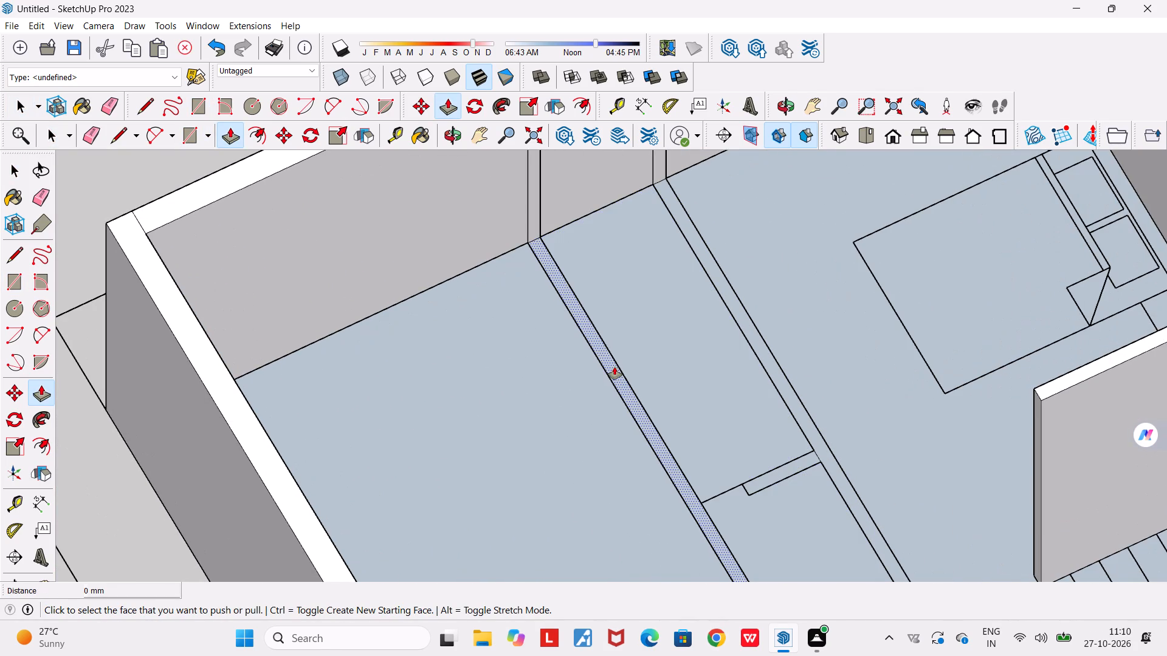
pyautogui.doubleClick(614, 367)
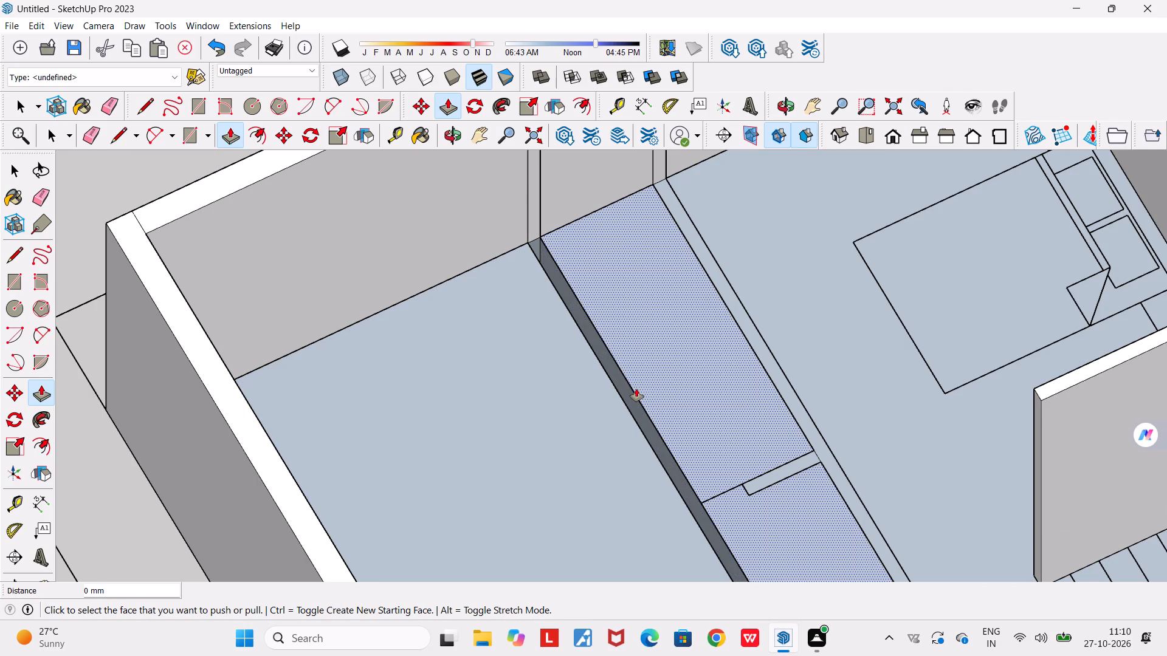
pyautogui.hotkey('ctrl', 'z')
pyautogui.click(635, 394)
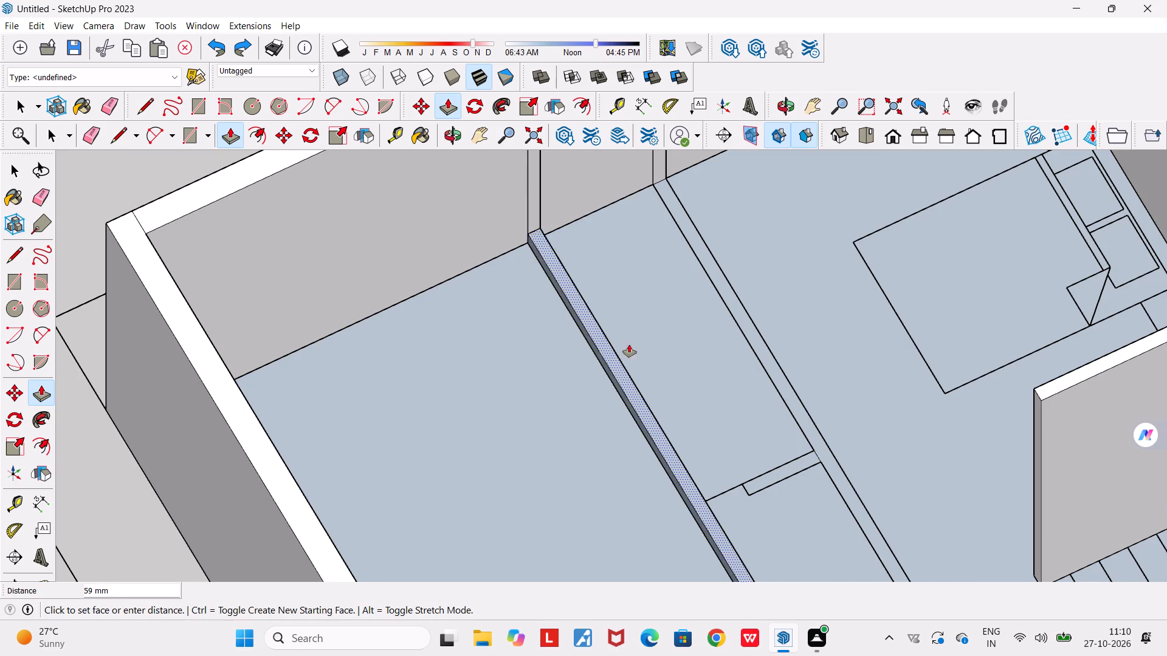
pyautogui.write("10'")
pyautogui.press('Return')
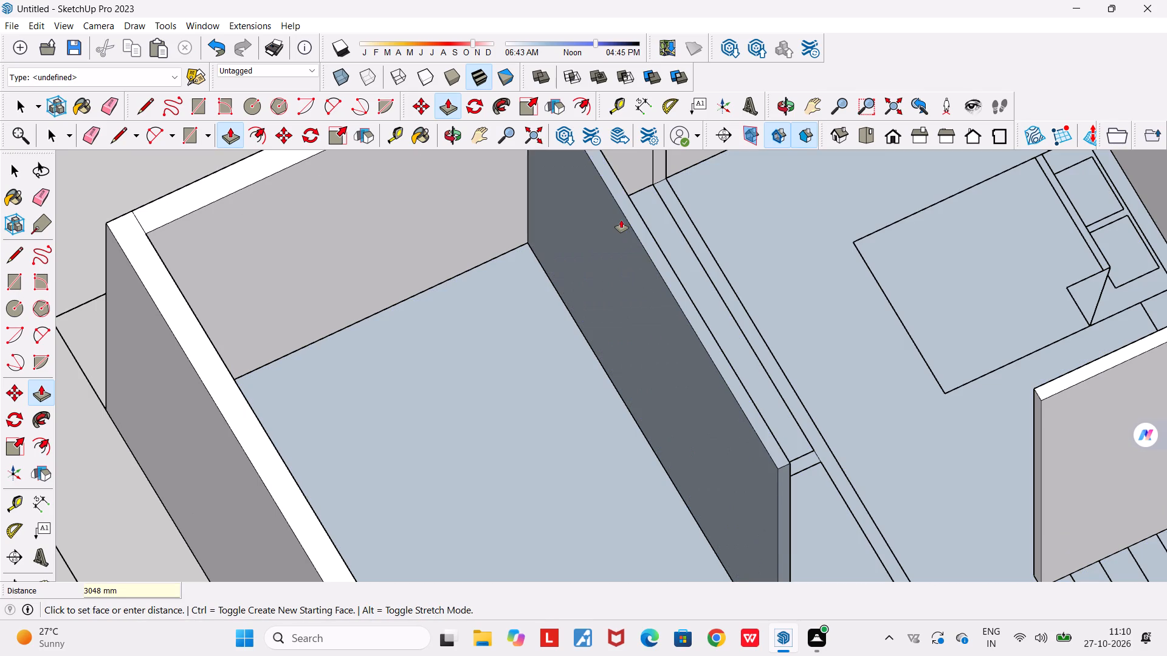
# Raise the second long interior wall and the short partition between the two long walls by the same 10 feet.
pyautogui.moveTo(641, 196); pyautogui.dragTo(442, 194, button='middle')
pyautogui.scroll(-1, 442, 194)
pyautogui.scroll(5, 694, 491)
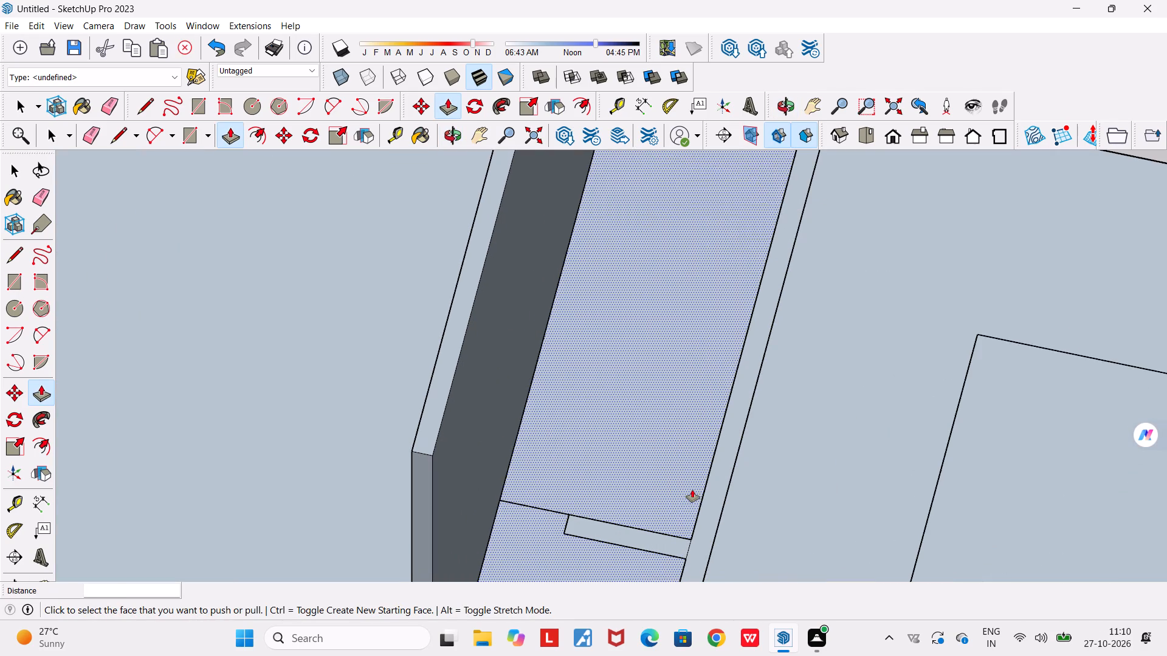
pyautogui.doubleClick(718, 473)
pyautogui.tripleClick(591, 528)
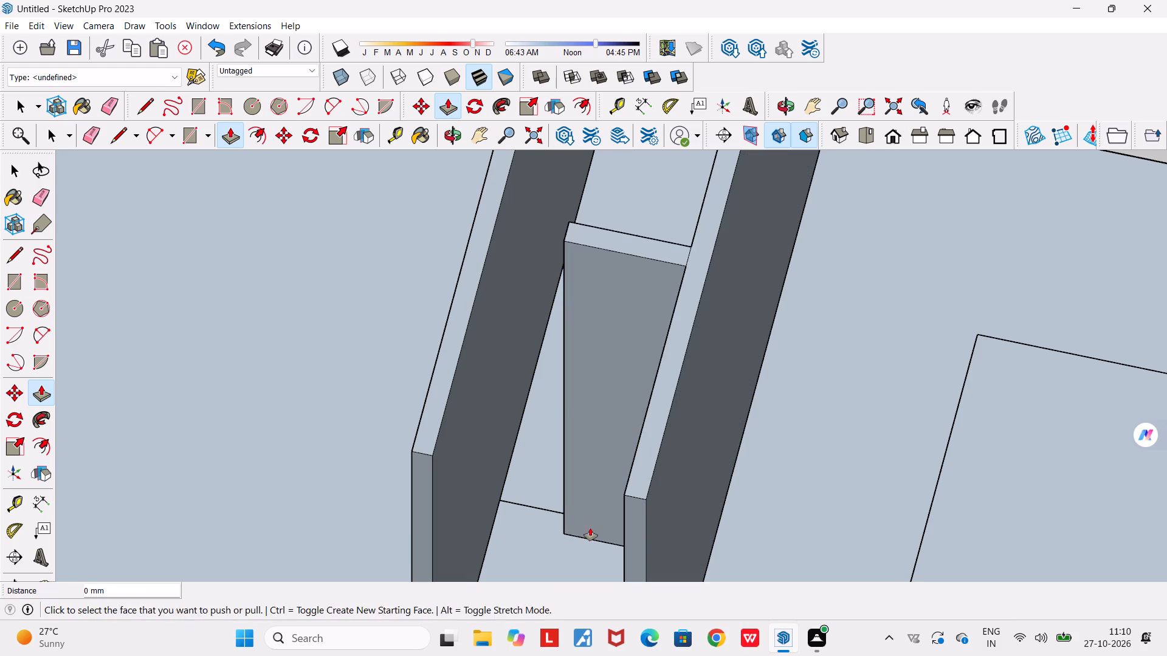
pyautogui.scroll(-7, 590, 527)
pyautogui.moveTo(580, 517); pyautogui.dragTo(539, 522, button='middle')
pyautogui.scroll(-4, 597, 504)
pyautogui.scroll(-7, 769, 431)
pyautogui.moveTo(703, 497); pyautogui.dragTo(495, 504, button='middle')
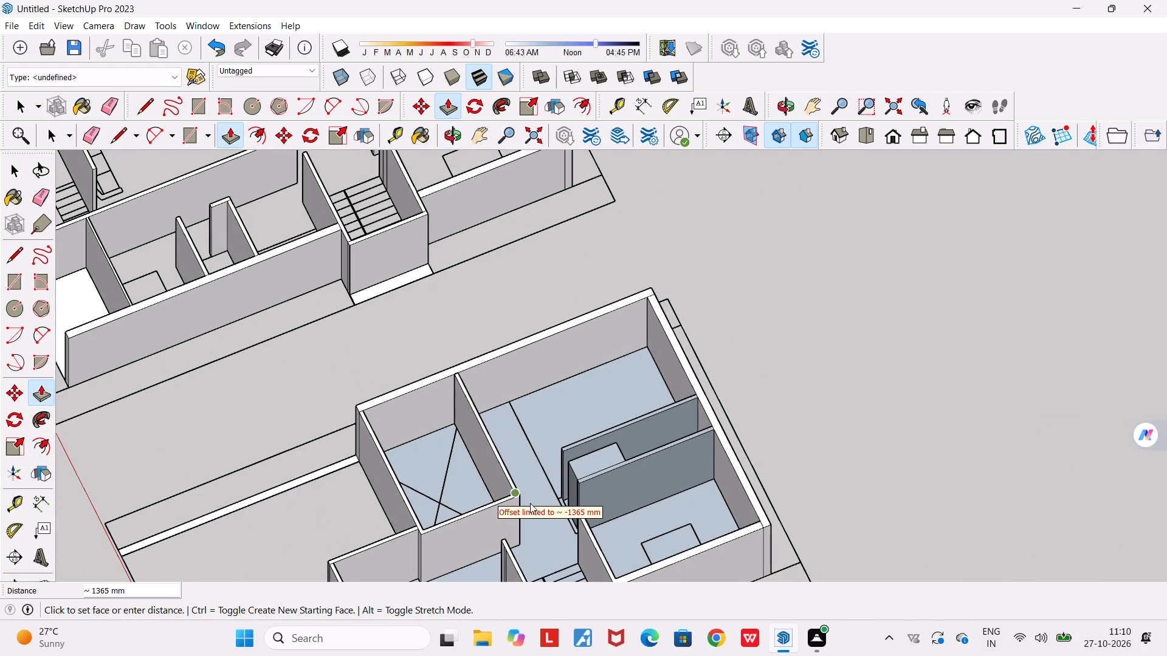
pyautogui.press('space')
# Raise the short wall joining the open ends of the two long interior walls by 10 feet.
pyautogui.scroll(9, 595, 524)
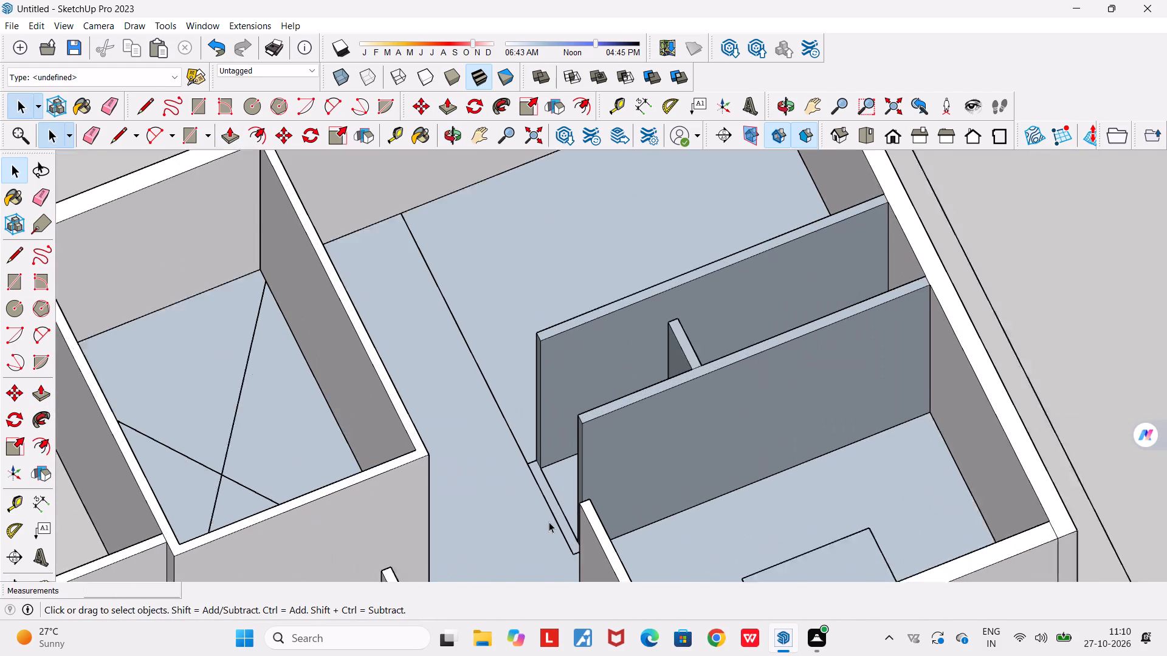
pyautogui.scroll(1, 549, 522)
pyautogui.press('p')
pyautogui.scroll(5, 554, 503)
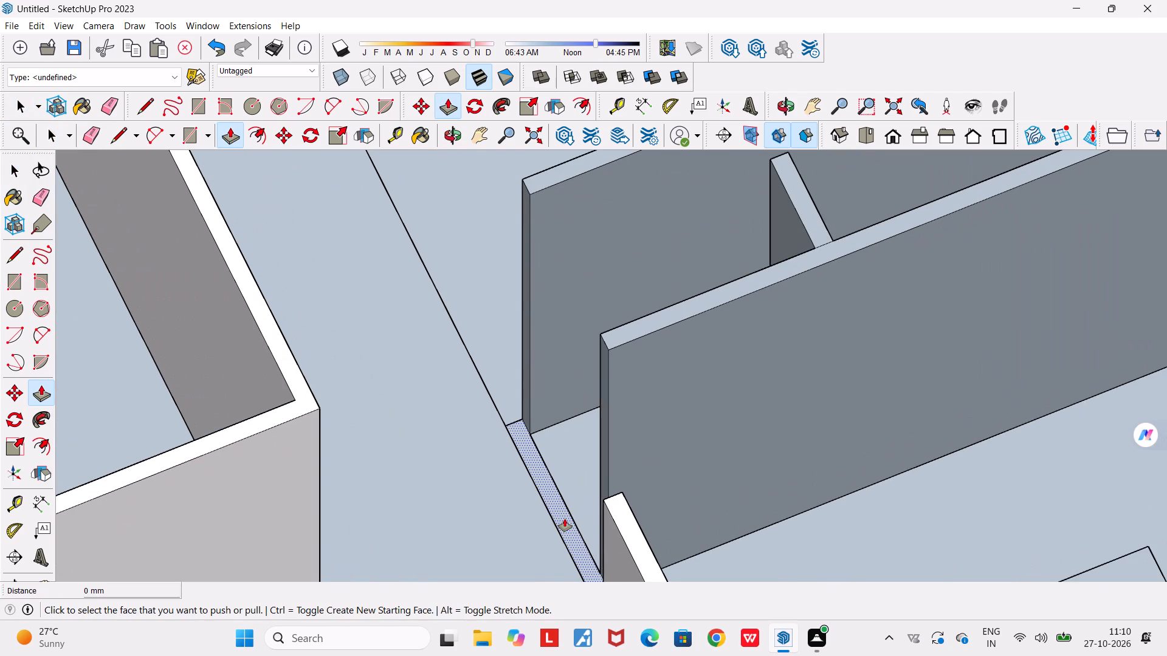
pyautogui.doubleClick(565, 519)
pyautogui.scroll(-7, 565, 519)
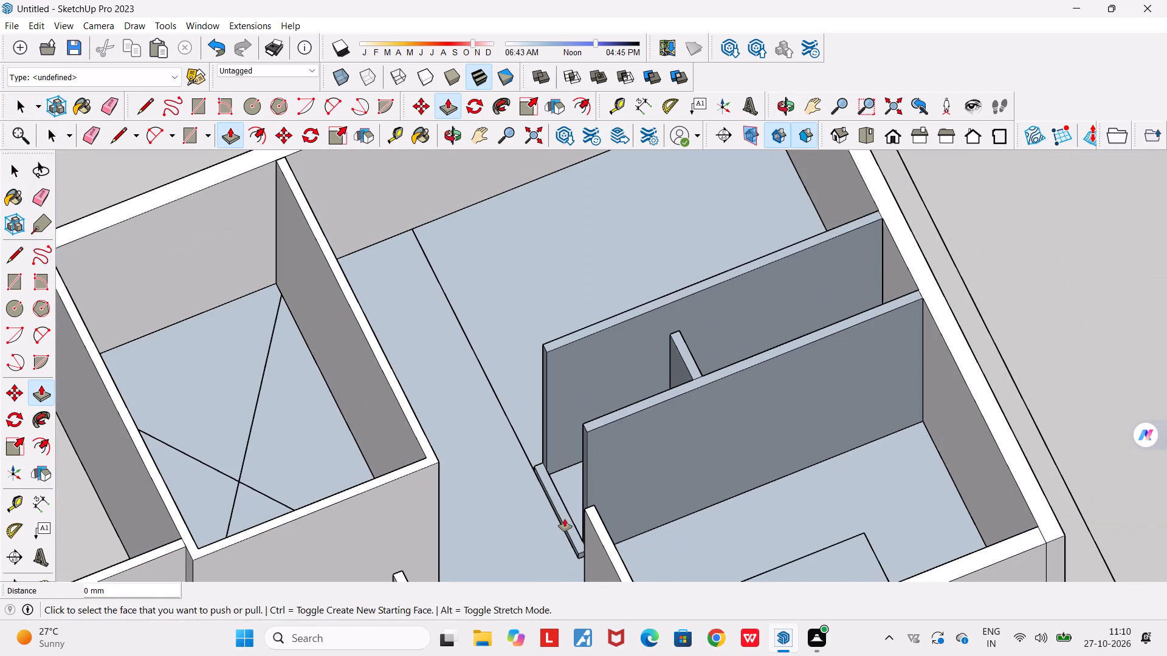
pyautogui.hotkey('ctrl', 'z')
pyautogui.scroll(5, 565, 519)
pyautogui.click(571, 521)
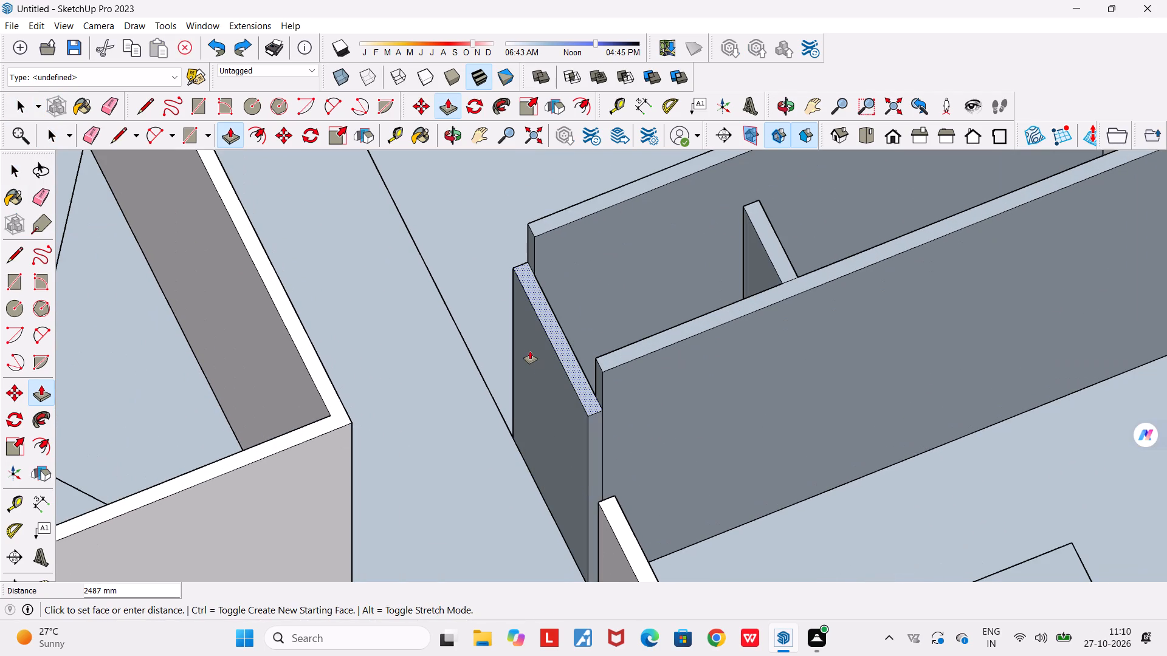
pyautogui.write("10'")
pyautogui.press('Return')
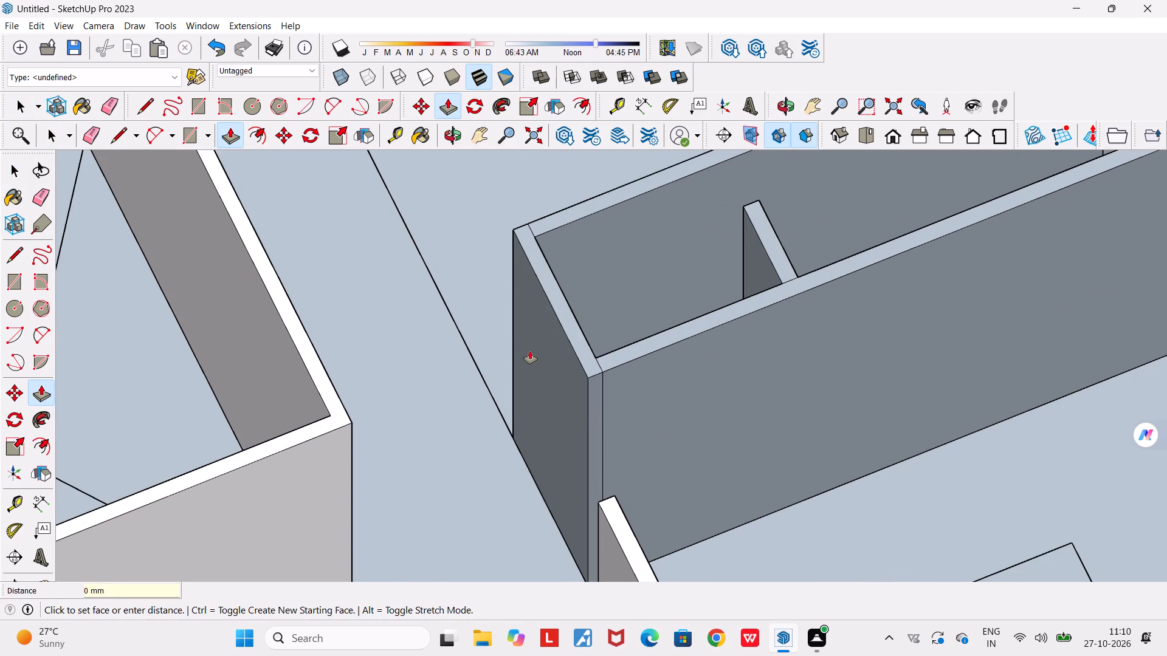
# Raise the short wall strip between the front bedroom and the passage, near the staircase, by 10 feet.
pyautogui.scroll(-12, 530, 351)
pyautogui.moveTo(602, 541); pyautogui.dragTo(1059, 409, button='middle')
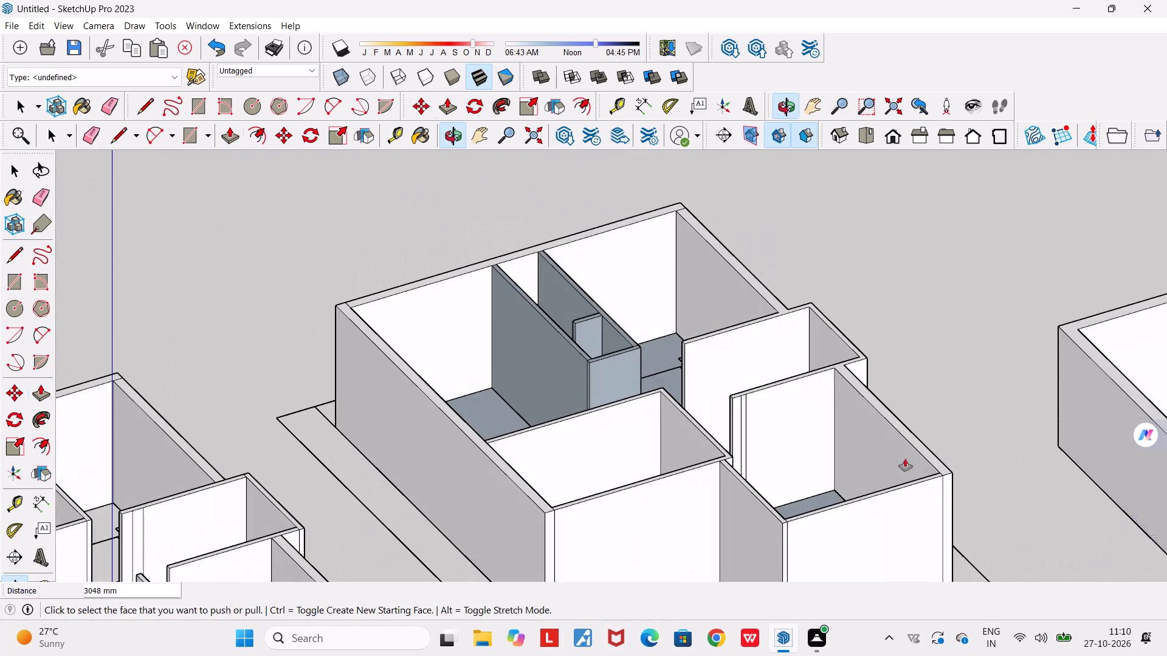
pyautogui.moveTo(776, 522); pyautogui.dragTo(822, 655, button='middle')
pyautogui.scroll(5, 759, 485)
pyautogui.scroll(6, 814, 531)
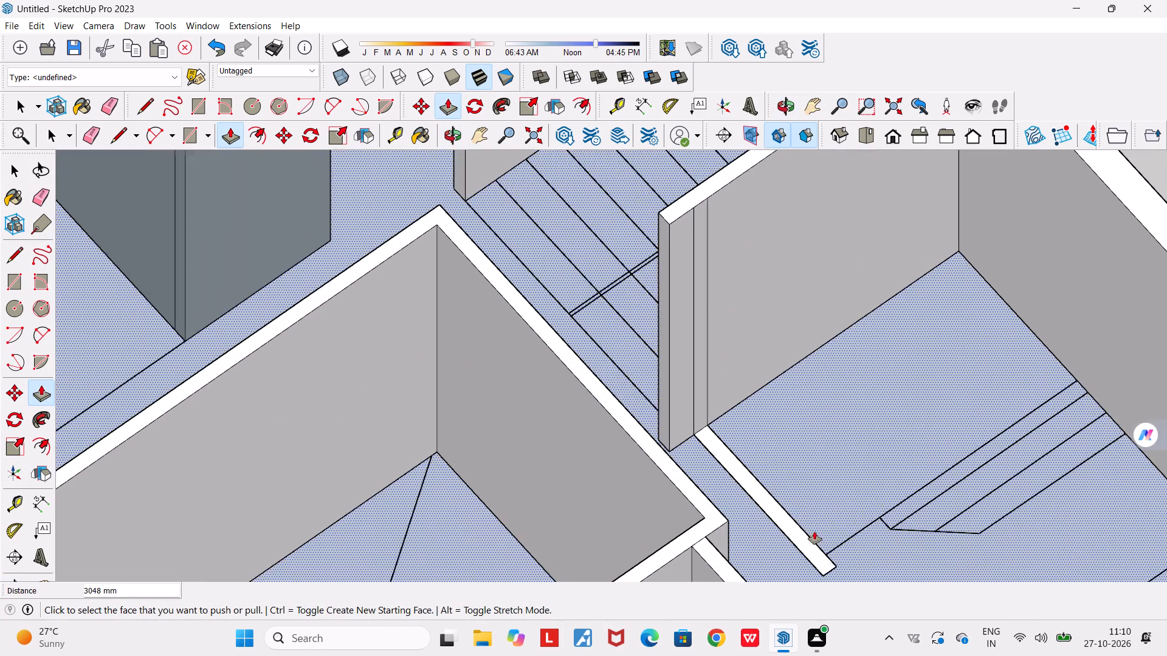
pyautogui.scroll(4, 804, 538)
pyautogui.doubleClick(800, 537)
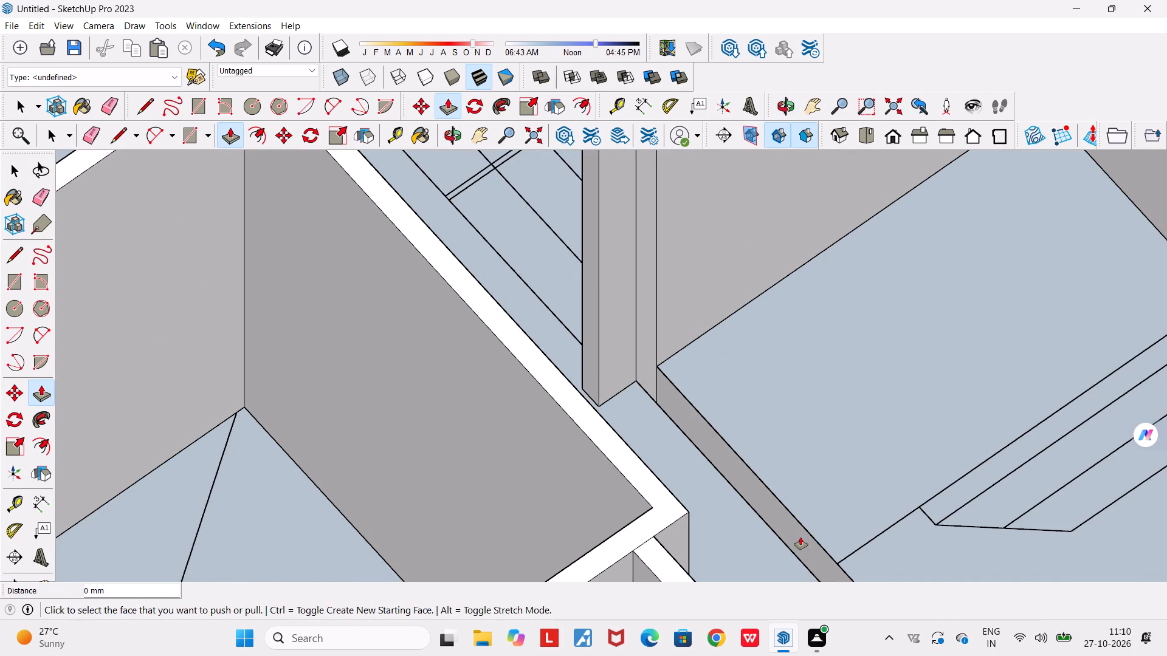
pyautogui.hotkey('ctrl', 'z')
pyautogui.click(805, 541)
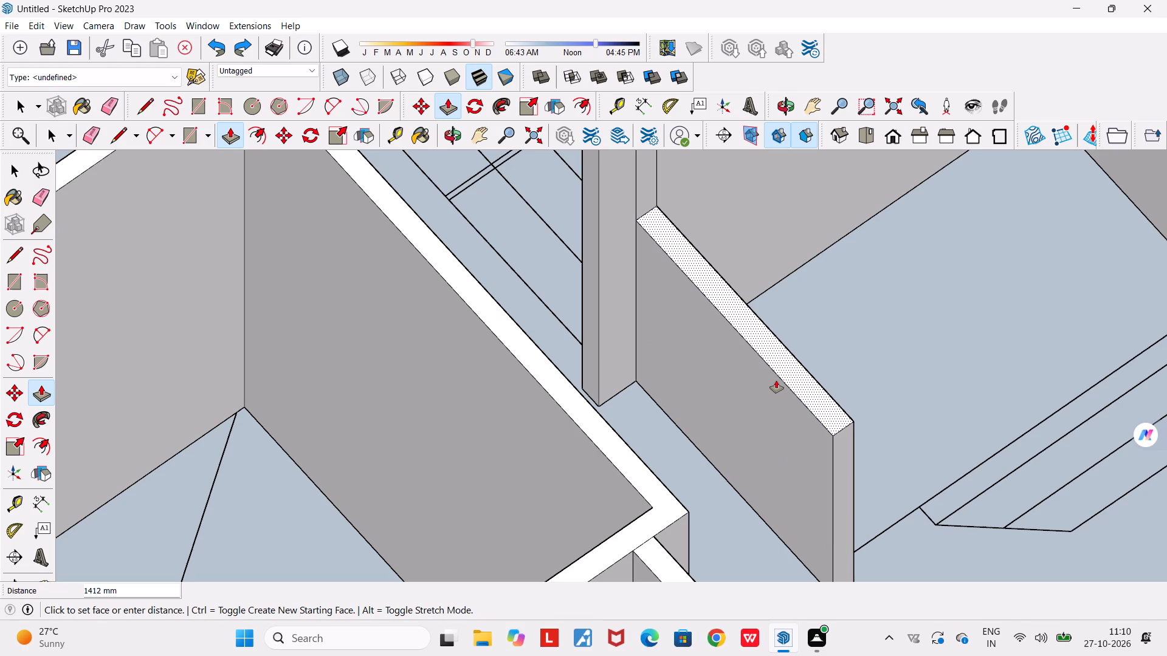
pyautogui.write("10'")
pyautogui.press('Return')
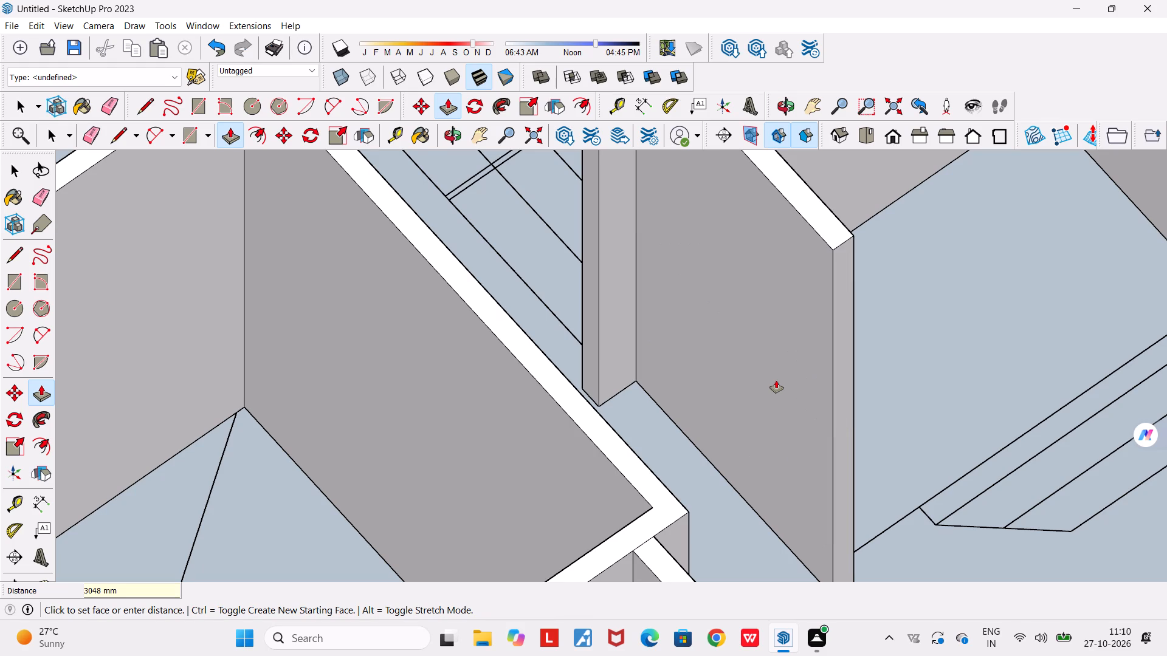
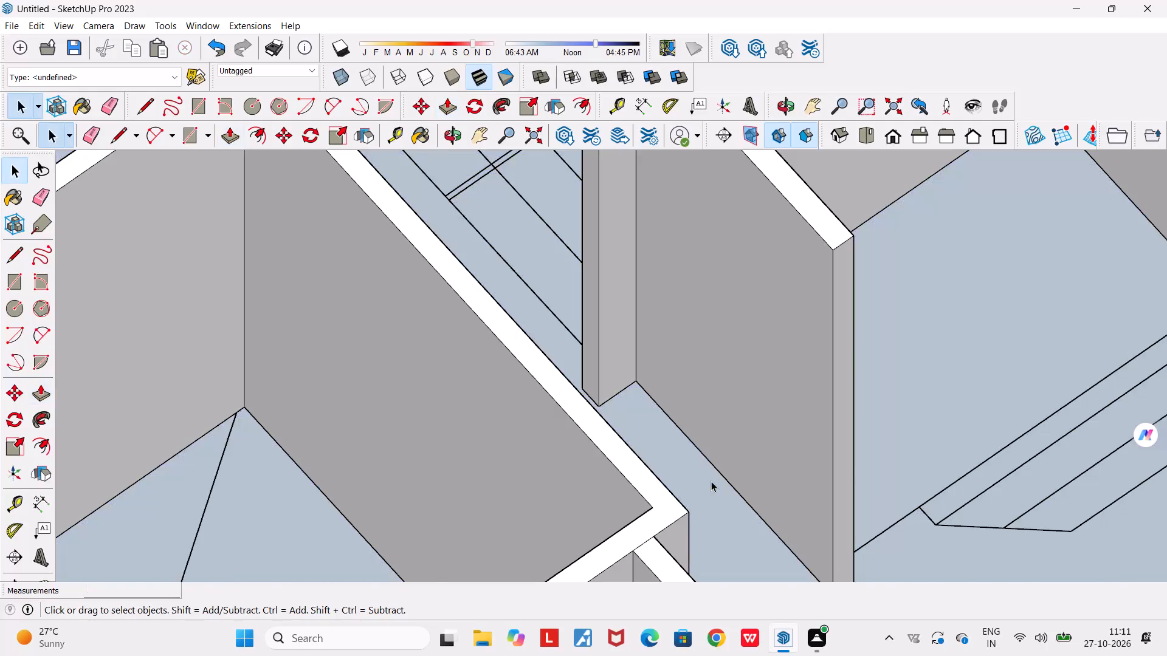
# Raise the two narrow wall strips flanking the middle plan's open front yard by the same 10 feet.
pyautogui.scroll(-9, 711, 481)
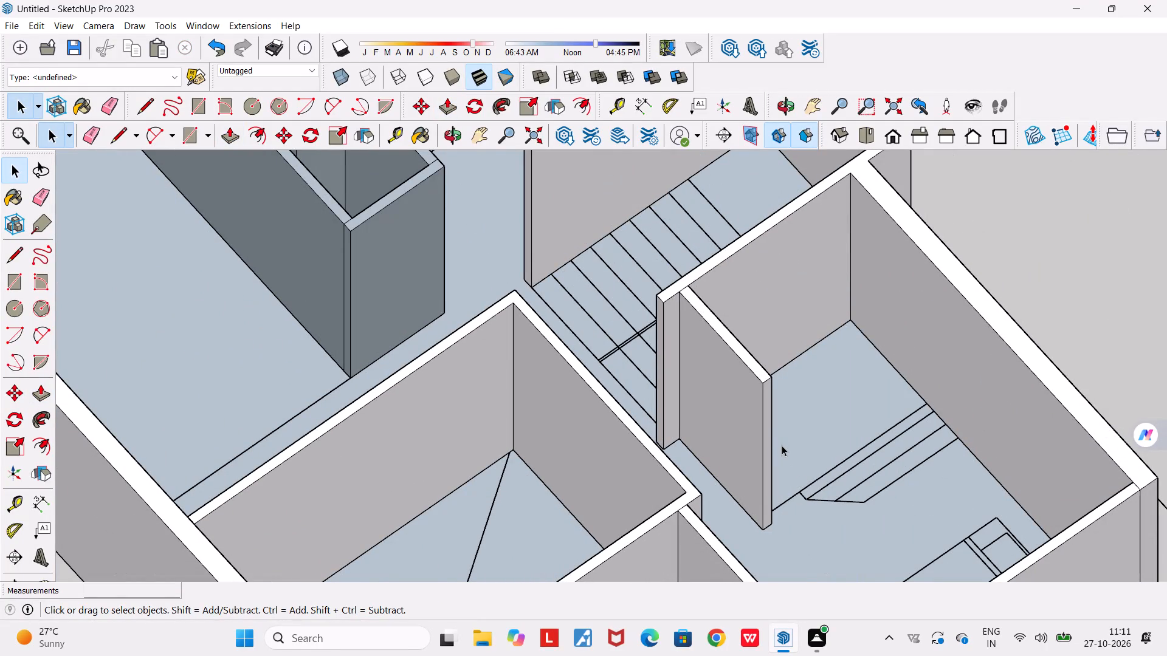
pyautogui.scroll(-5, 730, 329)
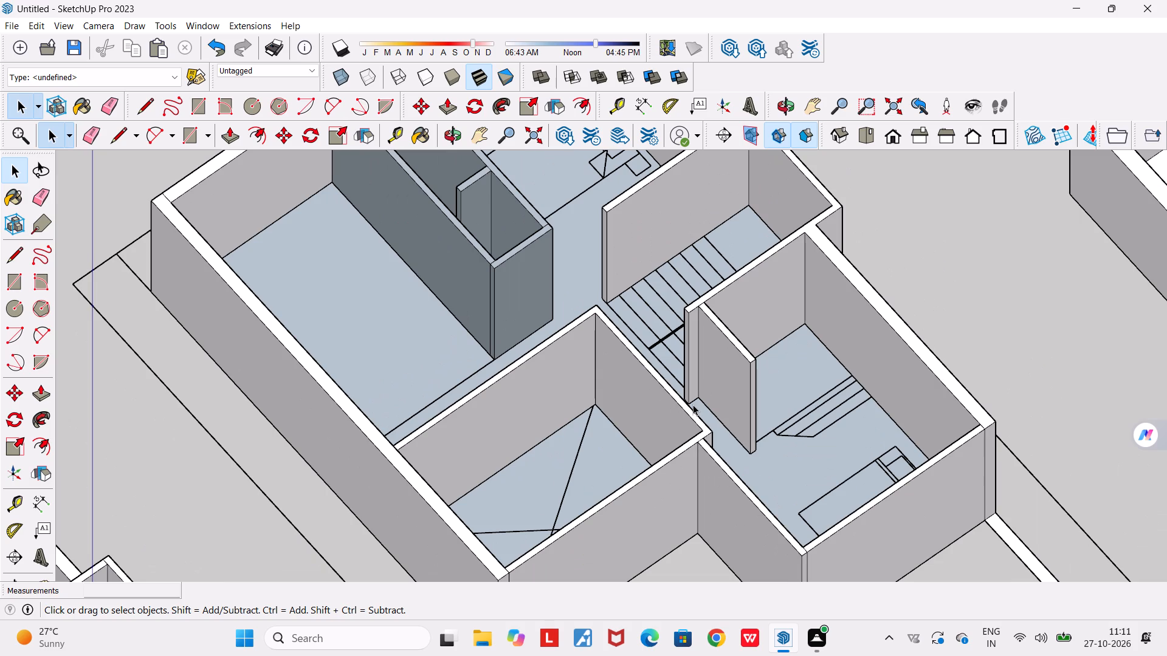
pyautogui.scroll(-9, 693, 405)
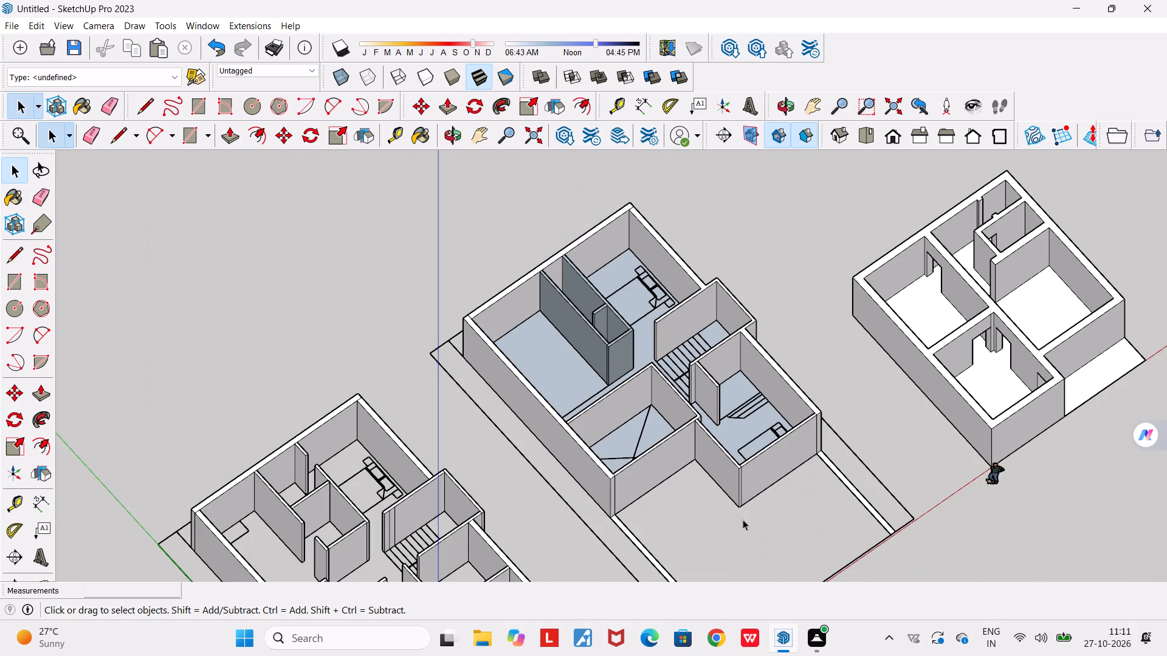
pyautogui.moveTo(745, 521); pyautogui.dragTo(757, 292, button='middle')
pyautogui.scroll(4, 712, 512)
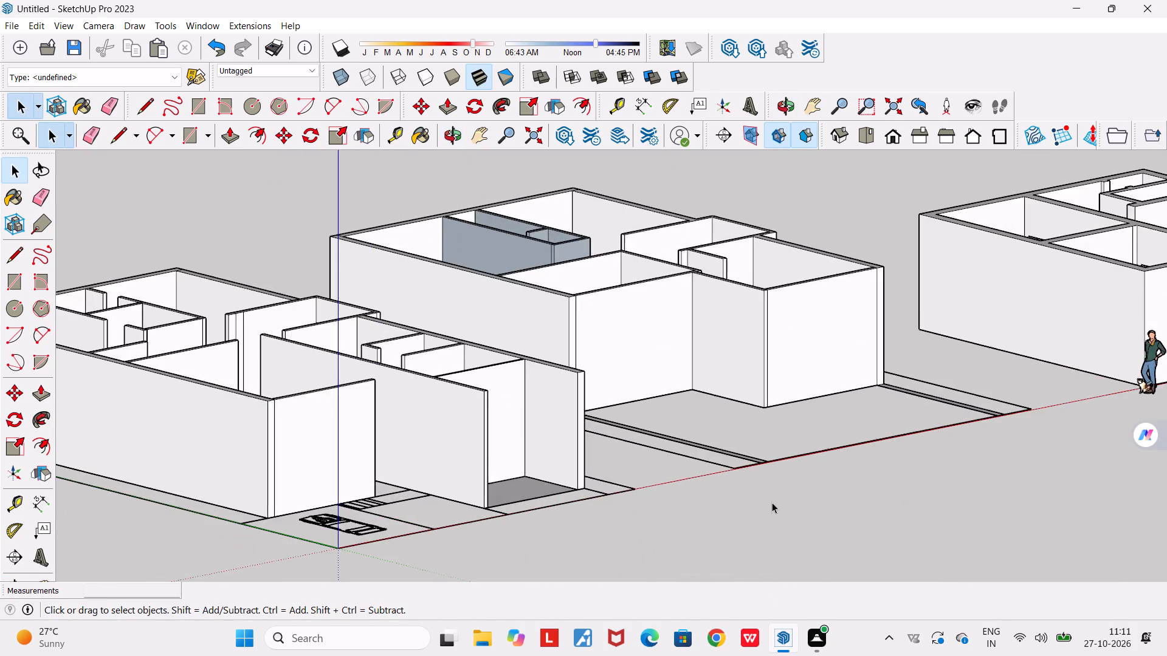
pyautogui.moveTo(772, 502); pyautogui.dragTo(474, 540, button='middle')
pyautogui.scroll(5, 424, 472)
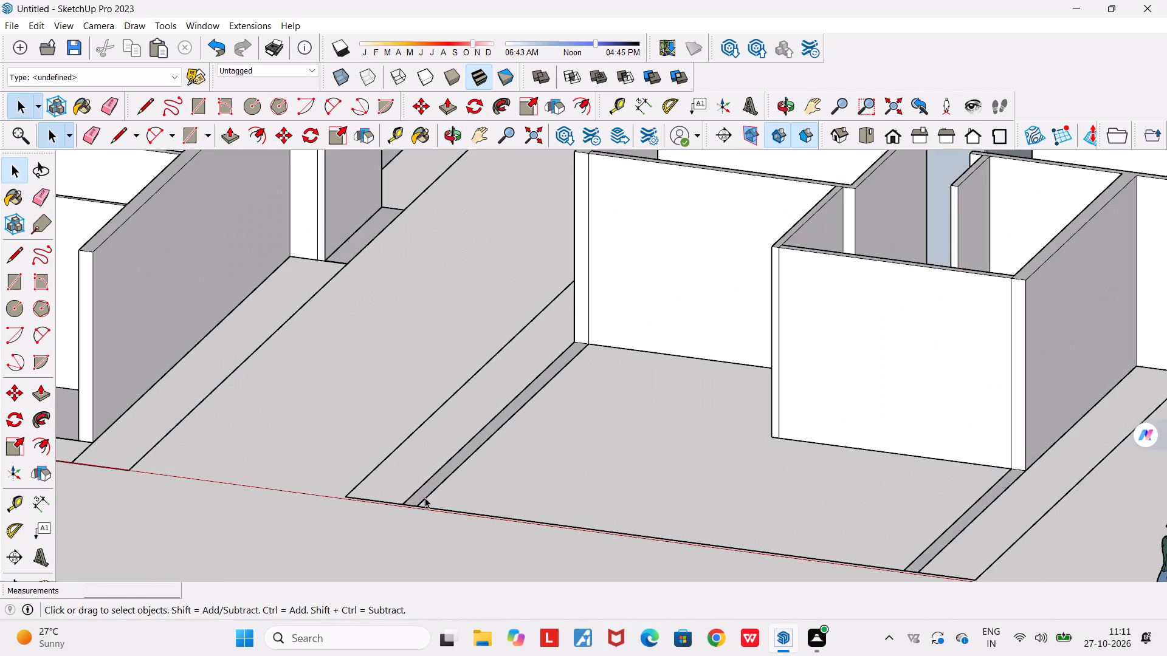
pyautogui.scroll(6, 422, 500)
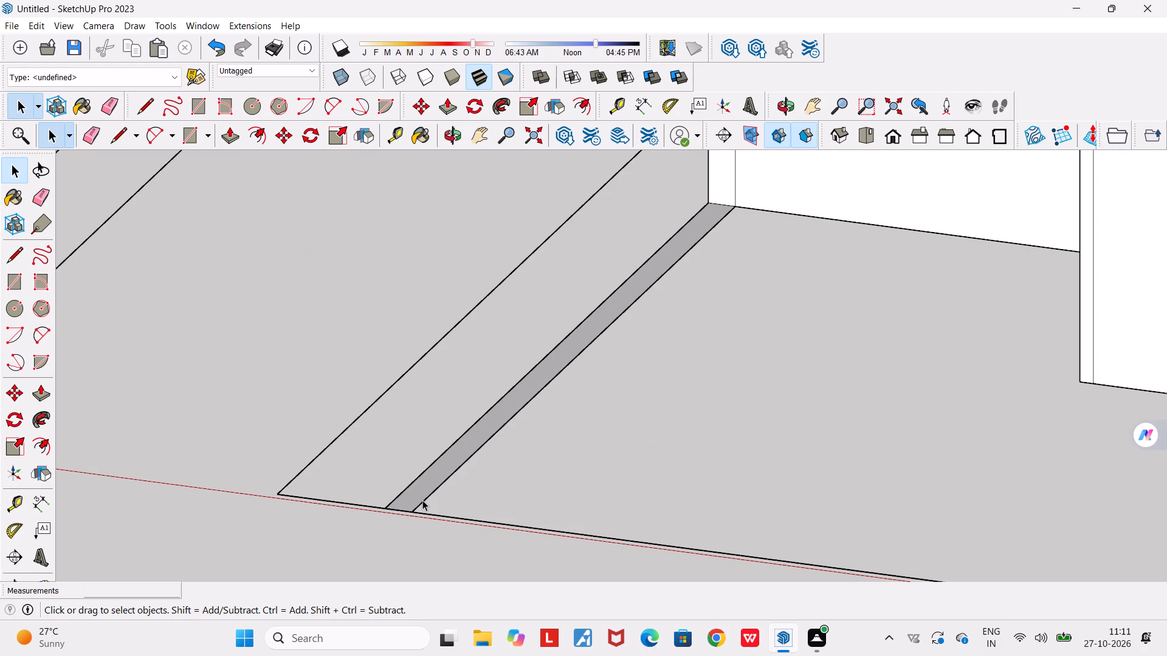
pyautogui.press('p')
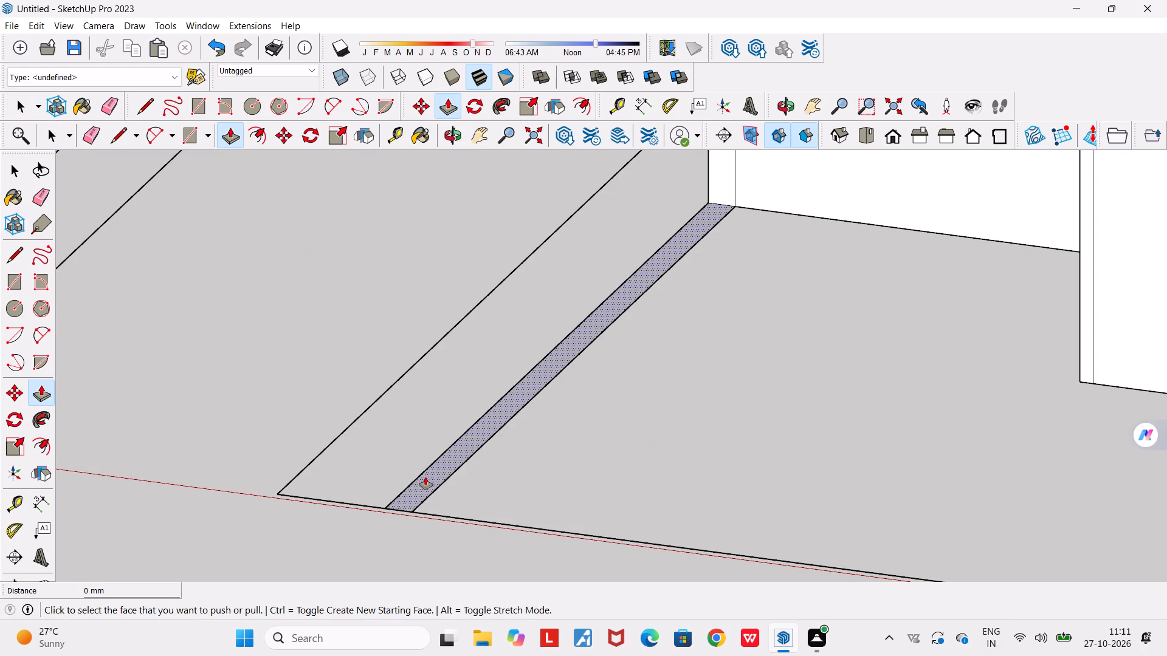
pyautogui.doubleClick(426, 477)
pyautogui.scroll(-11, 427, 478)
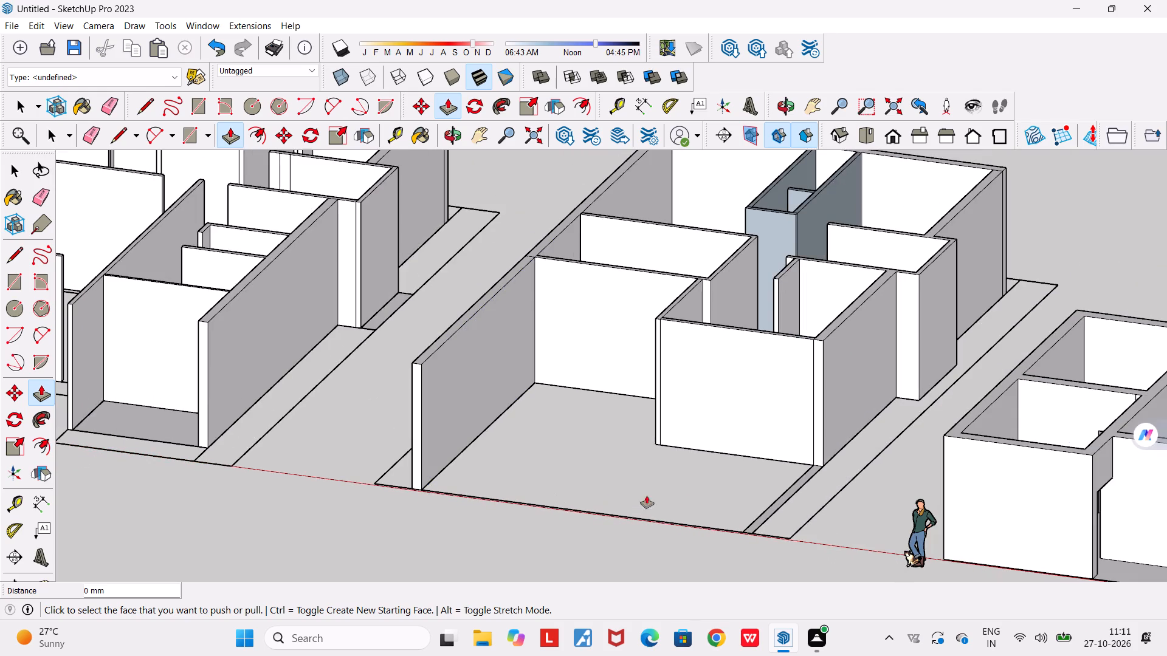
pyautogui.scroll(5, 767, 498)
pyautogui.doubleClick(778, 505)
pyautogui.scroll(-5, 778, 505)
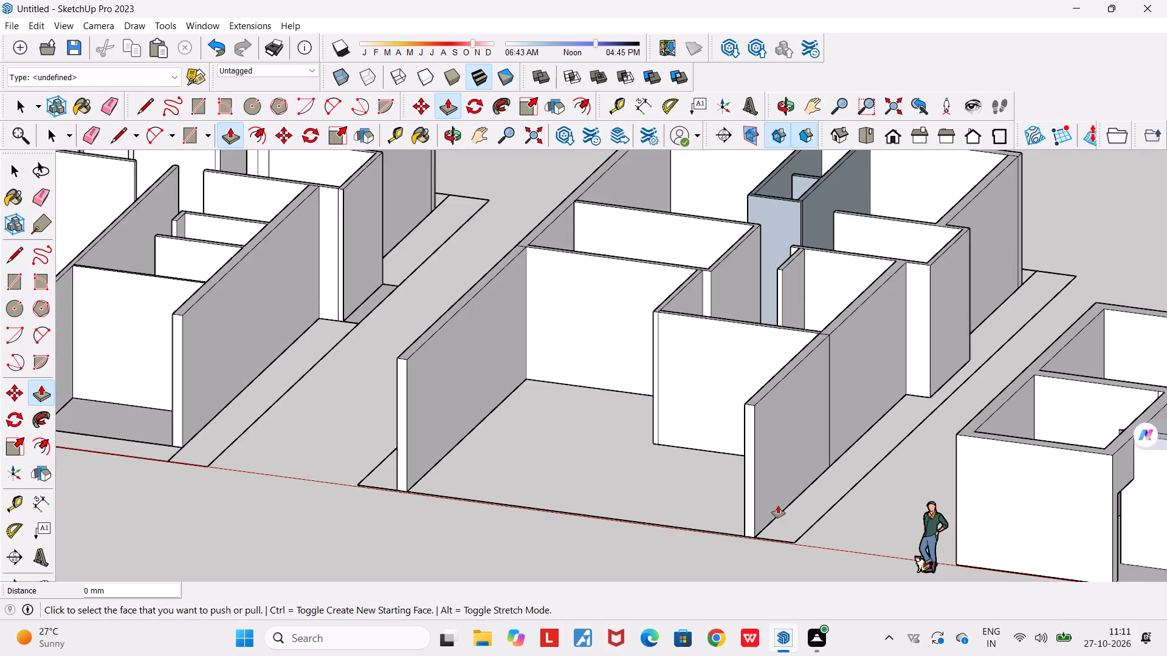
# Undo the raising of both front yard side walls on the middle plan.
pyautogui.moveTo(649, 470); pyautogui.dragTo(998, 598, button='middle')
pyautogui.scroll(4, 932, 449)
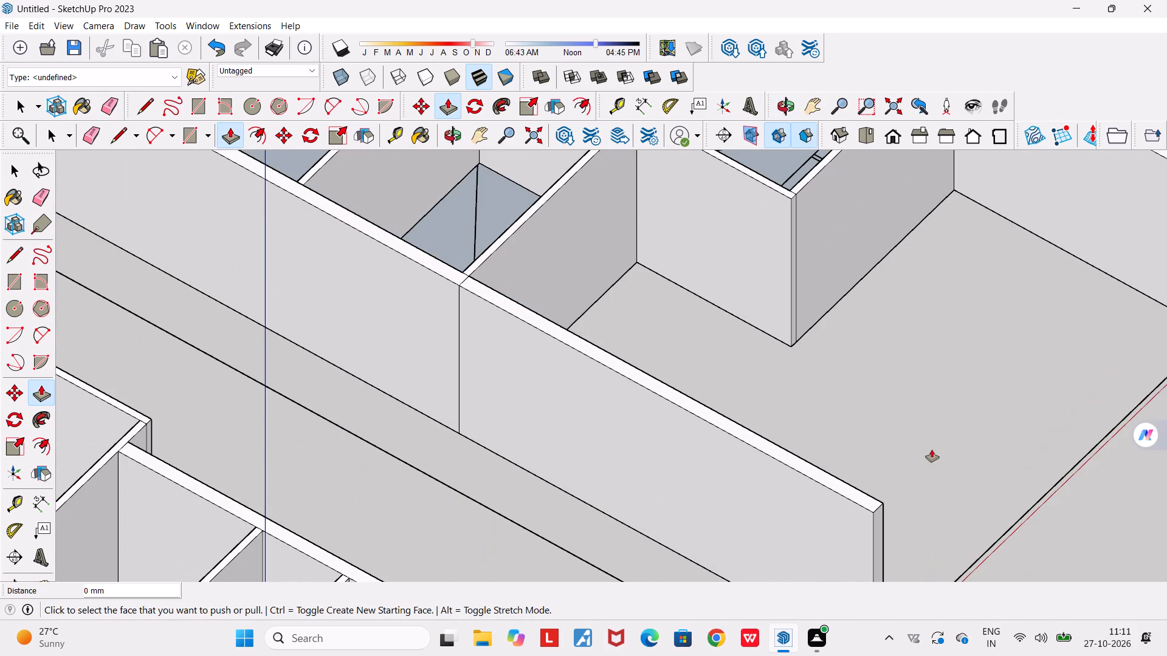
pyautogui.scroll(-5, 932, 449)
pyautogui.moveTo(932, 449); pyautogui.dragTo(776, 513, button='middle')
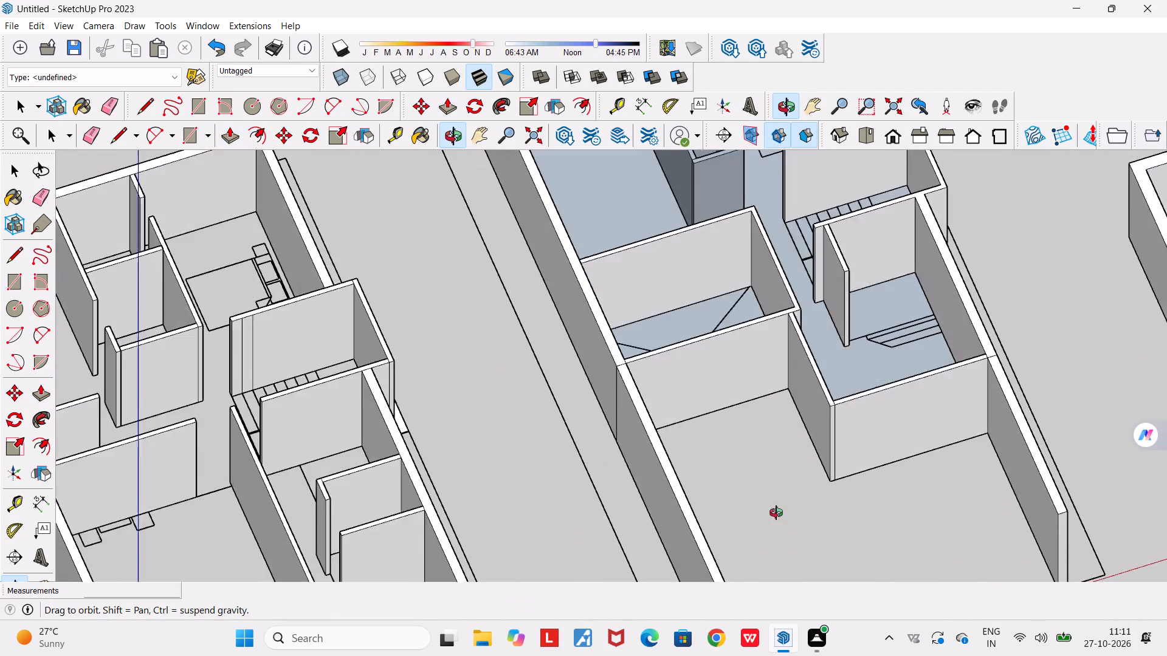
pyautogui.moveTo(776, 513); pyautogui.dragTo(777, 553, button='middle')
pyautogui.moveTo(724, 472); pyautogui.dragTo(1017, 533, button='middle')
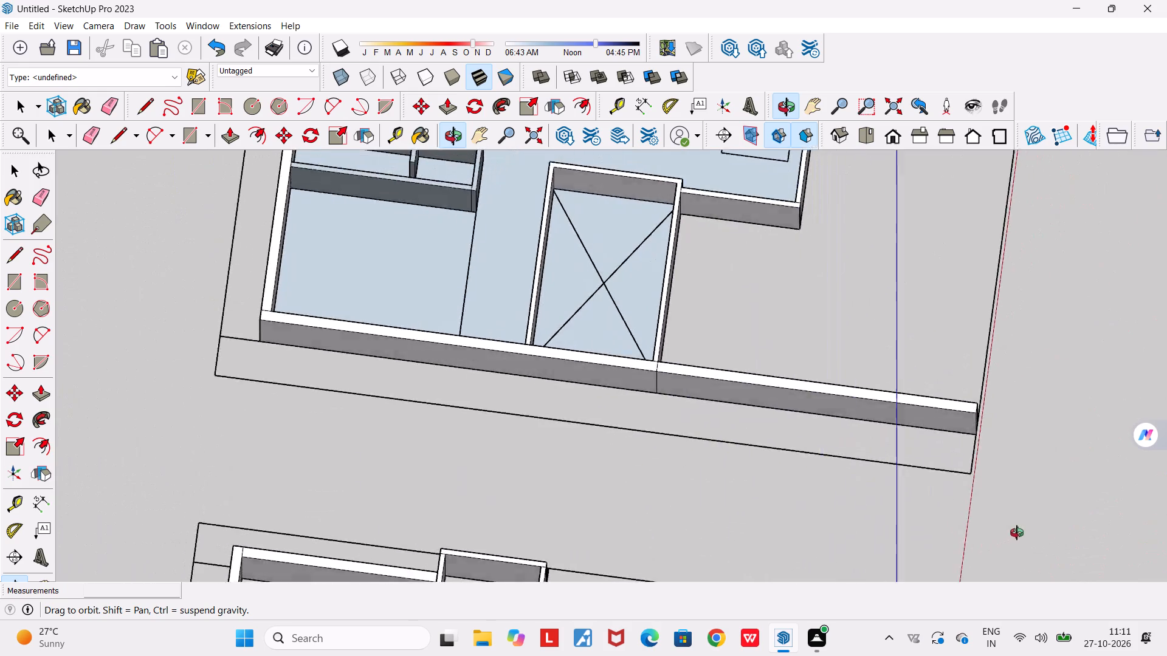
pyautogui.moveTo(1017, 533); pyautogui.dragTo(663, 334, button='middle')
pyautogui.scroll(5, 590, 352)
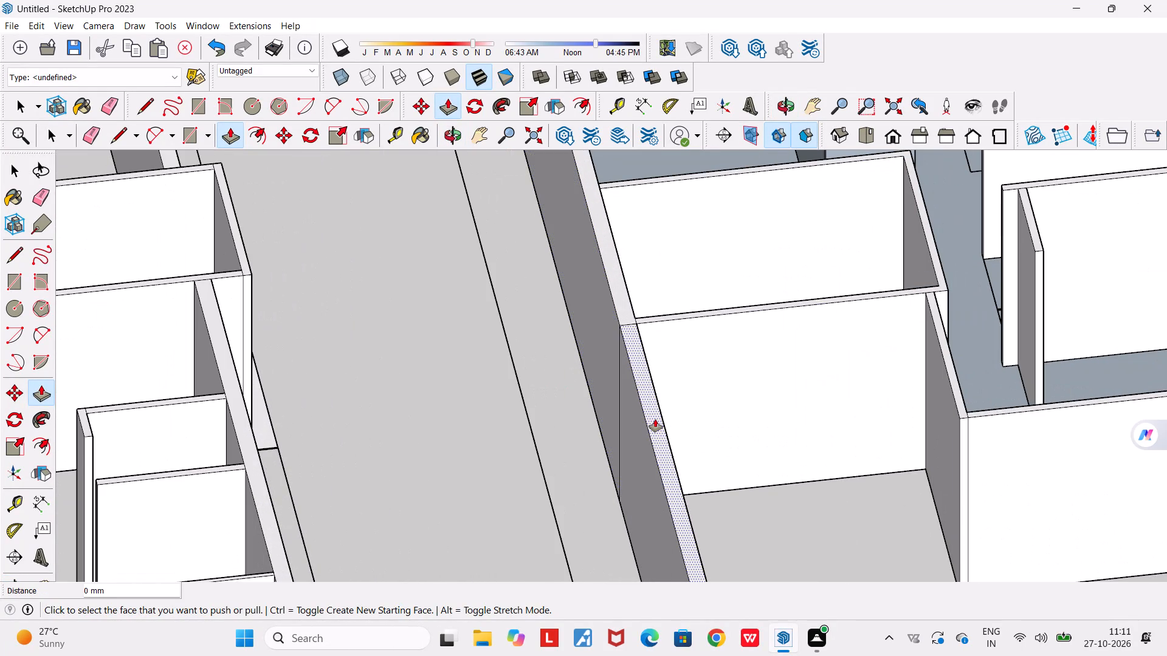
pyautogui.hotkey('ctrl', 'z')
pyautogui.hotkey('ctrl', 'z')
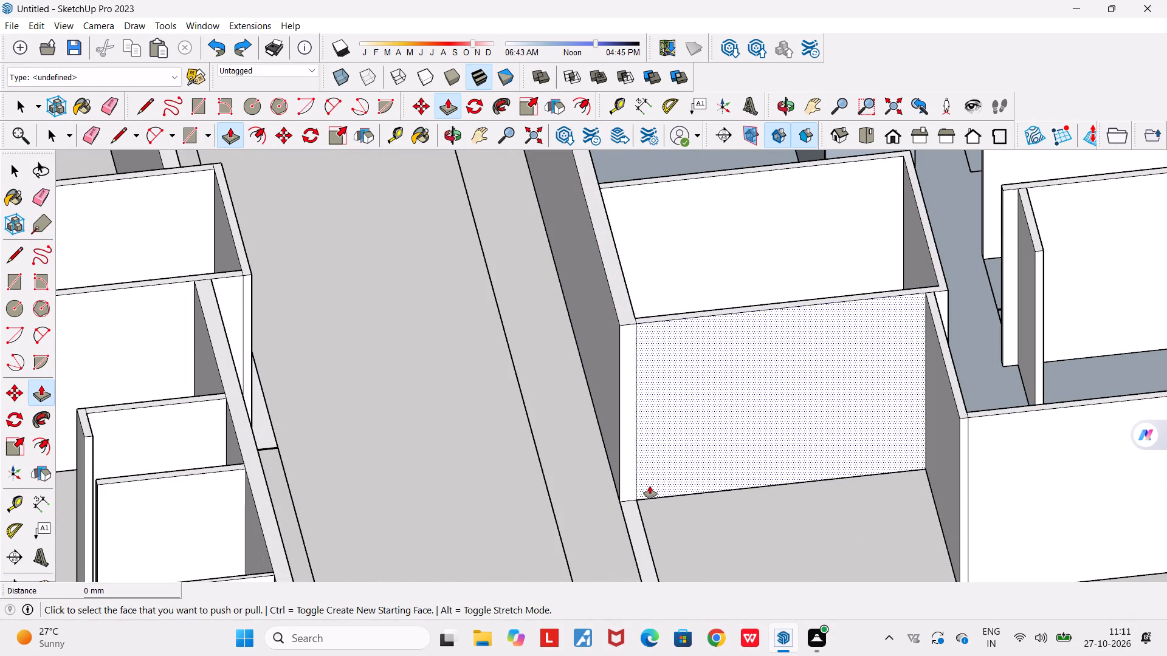
# Raise the two wall strips on either side of the middle plan's front yard by 5 feet with Push/Pull.
pyautogui.click(643, 533)
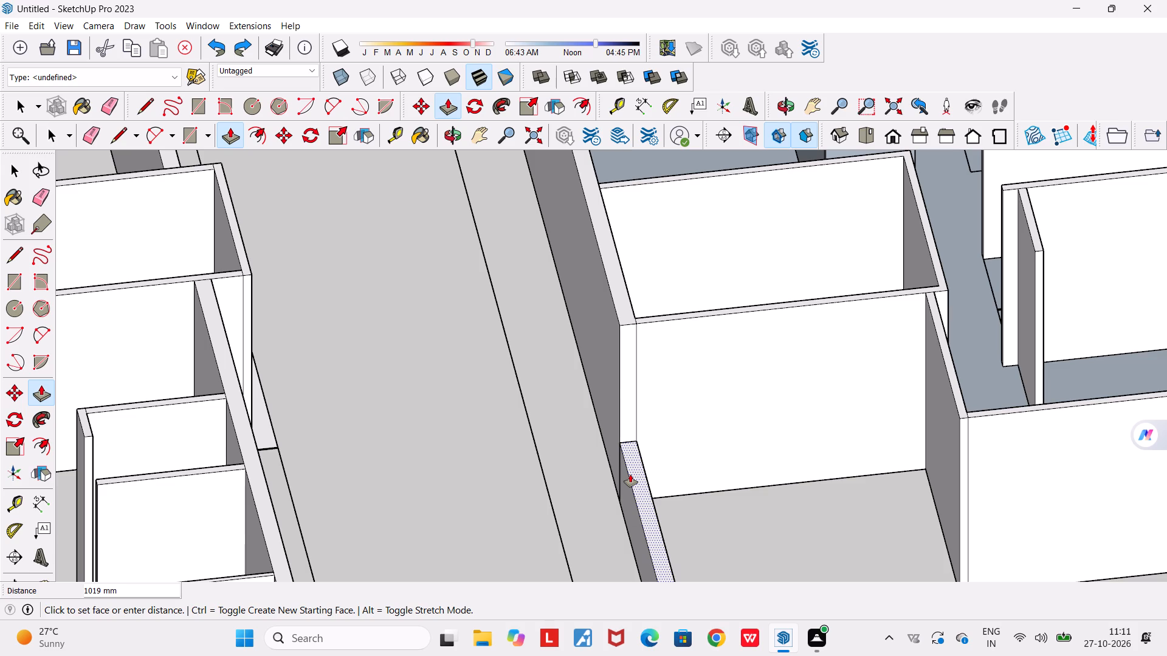
pyautogui.write("5'")
pyautogui.press('Return')
pyautogui.scroll(-7, 630, 474)
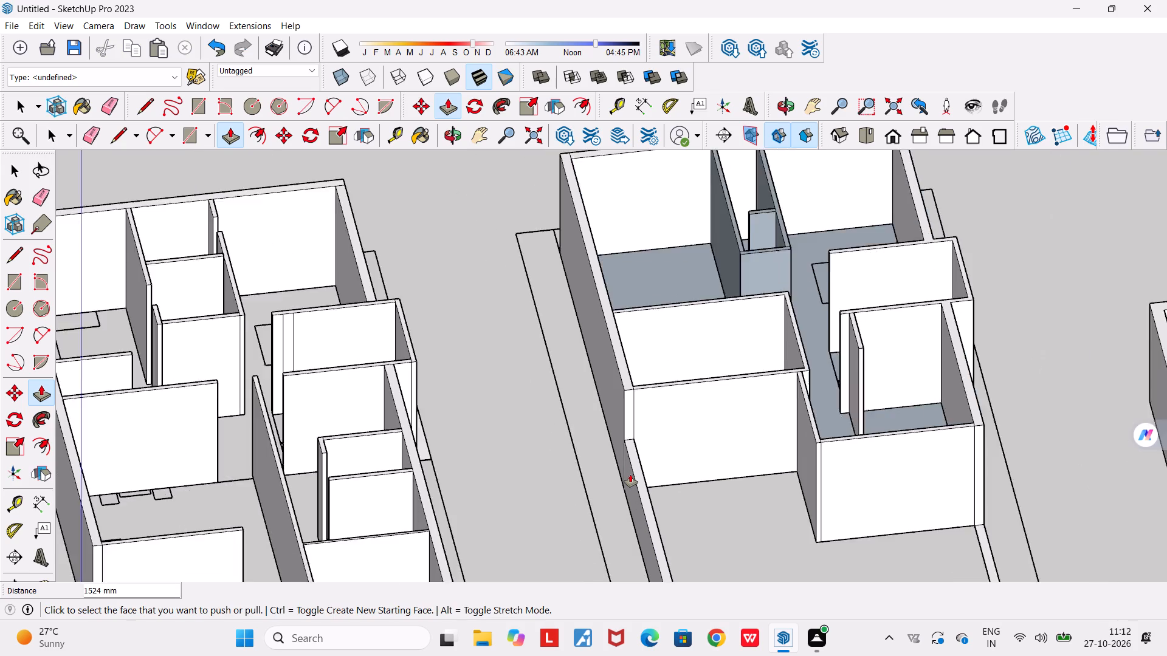
pyautogui.scroll(-6, 630, 474)
pyautogui.scroll(6, 857, 541)
pyautogui.doubleClick(824, 550)
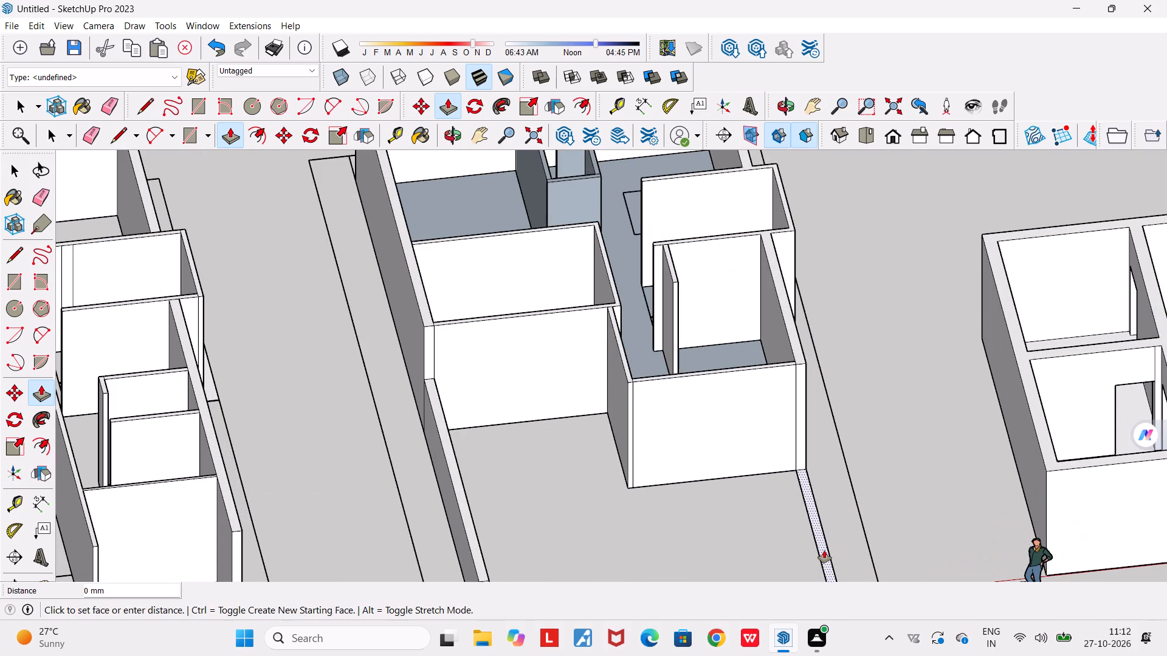
pyautogui.scroll(-1, 824, 550)
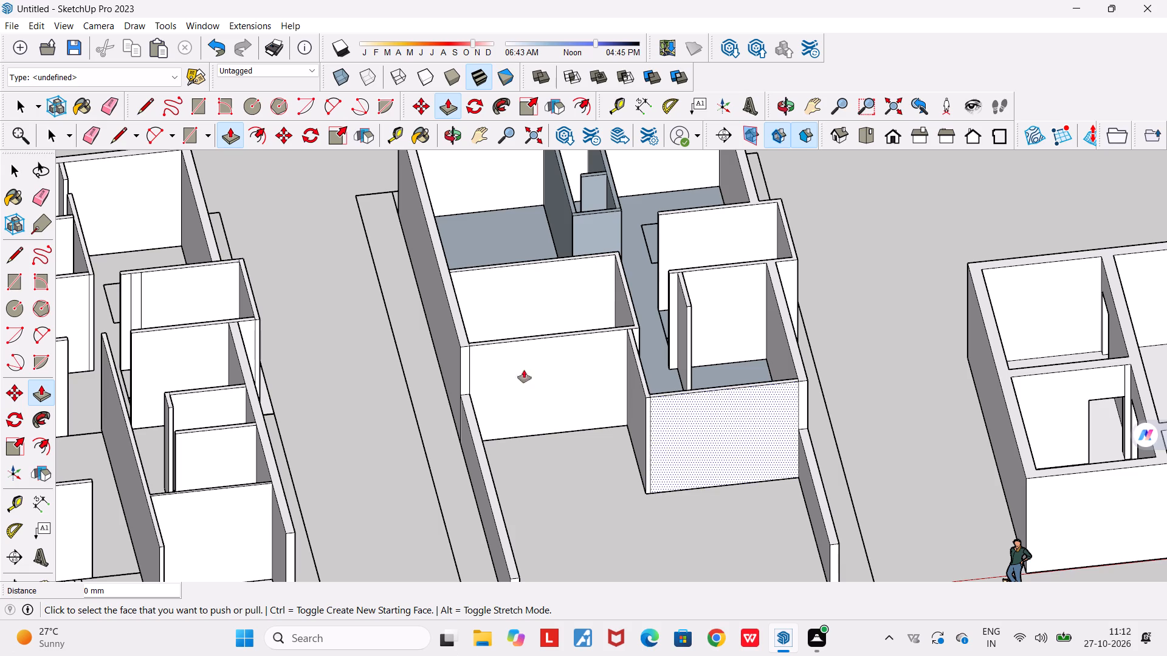
pyautogui.press('space')
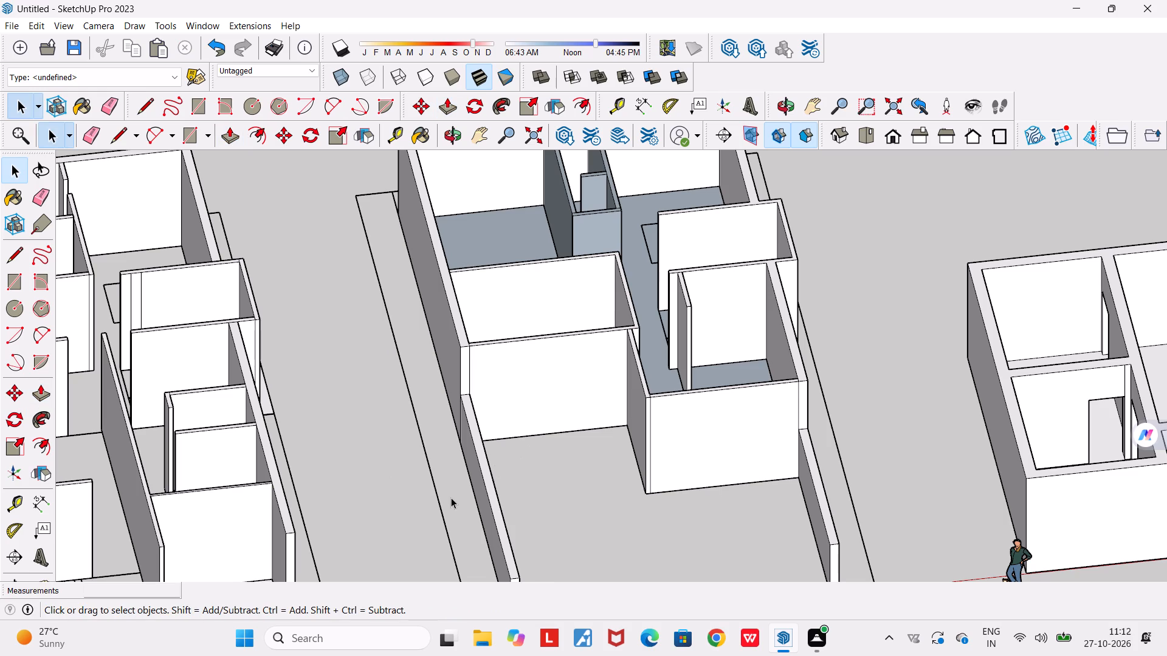
# Erase the seam lines where the low yard wall meets the tall outer wall, including those on the tall wall's top and end corner.
pyautogui.moveTo(451, 497); pyautogui.dragTo(813, 503, button='middle')
pyautogui.scroll(7, 667, 473)
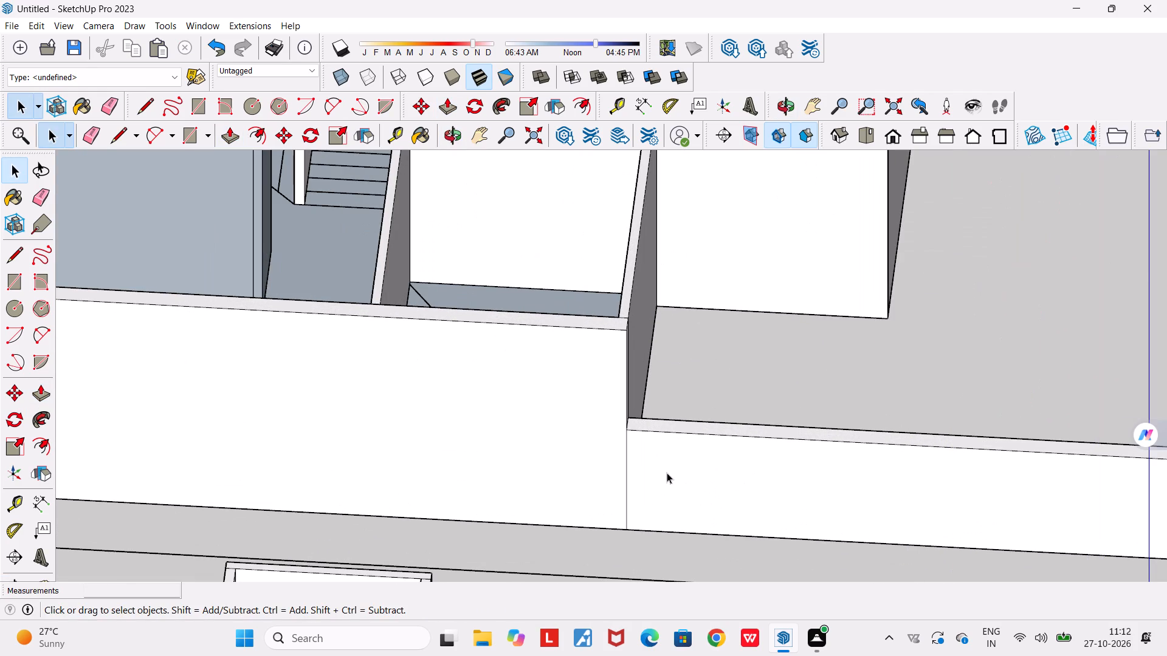
pyautogui.press('e')
pyautogui.moveTo(636, 485); pyautogui.dragTo(592, 475)
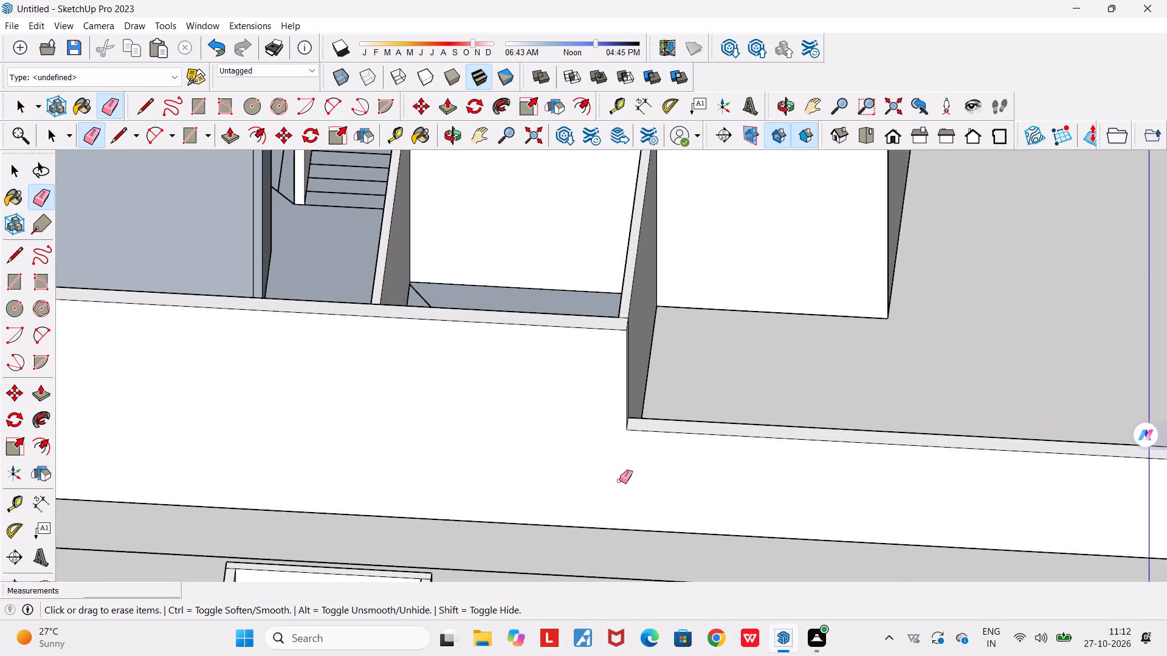
pyautogui.scroll(11, 624, 311)
pyautogui.moveTo(625, 318); pyautogui.dragTo(614, 338)
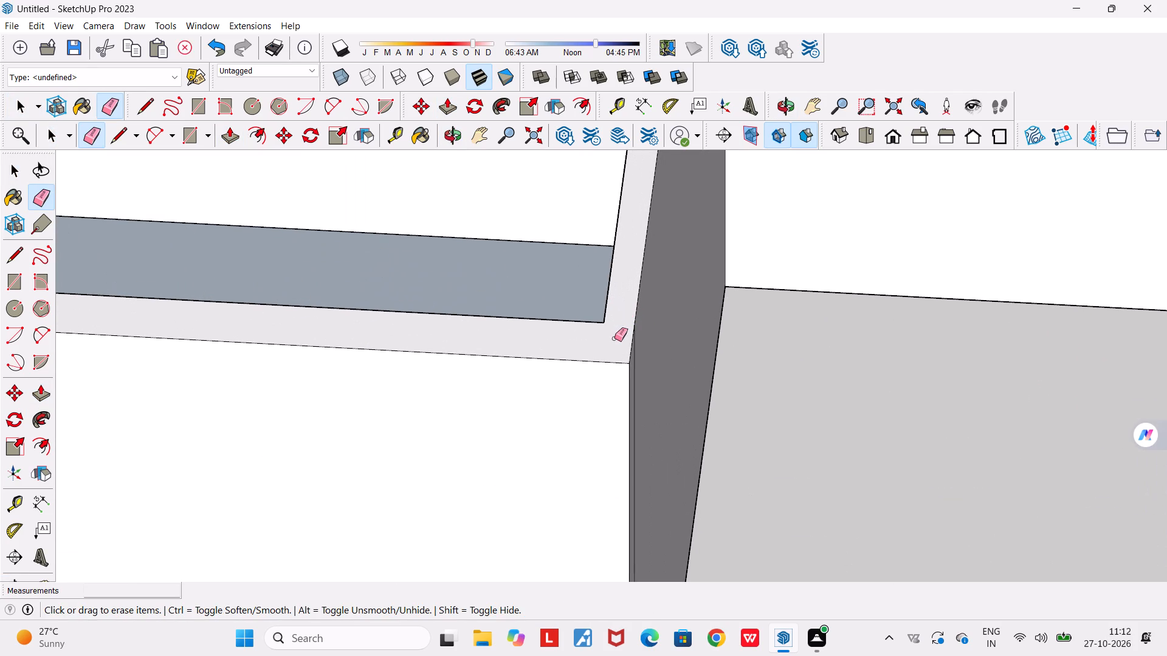
pyautogui.moveTo(638, 382); pyautogui.dragTo(632, 380)
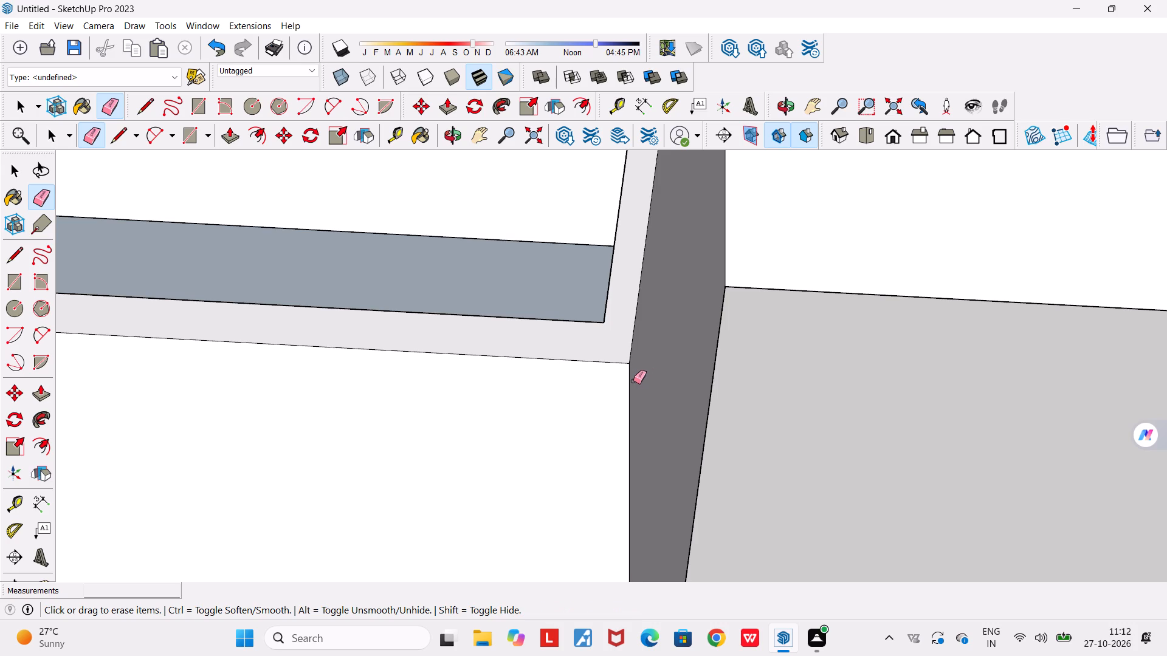
# Erase the vertical seam and the short top seam at the projecting front room's corner facing the yard.
pyautogui.scroll(-5, 633, 381)
pyautogui.moveTo(662, 453); pyautogui.dragTo(241, 469, button='middle')
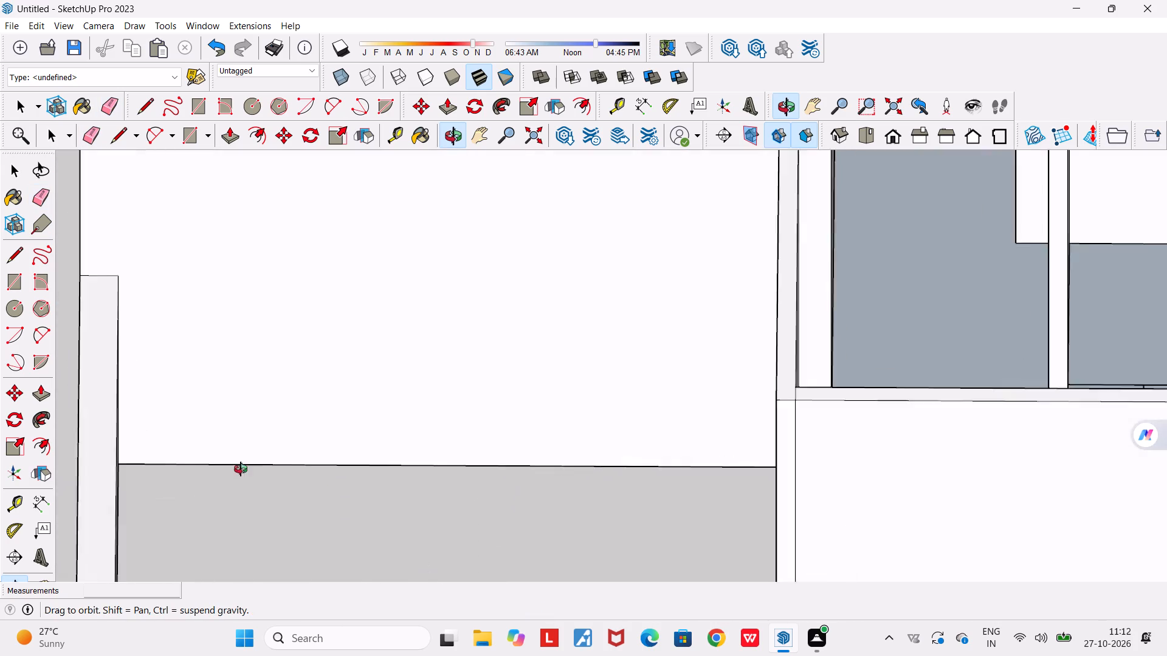
pyautogui.moveTo(241, 469); pyautogui.dragTo(153, 460, button='middle')
pyautogui.scroll(-5, 153, 460)
pyautogui.moveTo(435, 486); pyautogui.dragTo(432, 483)
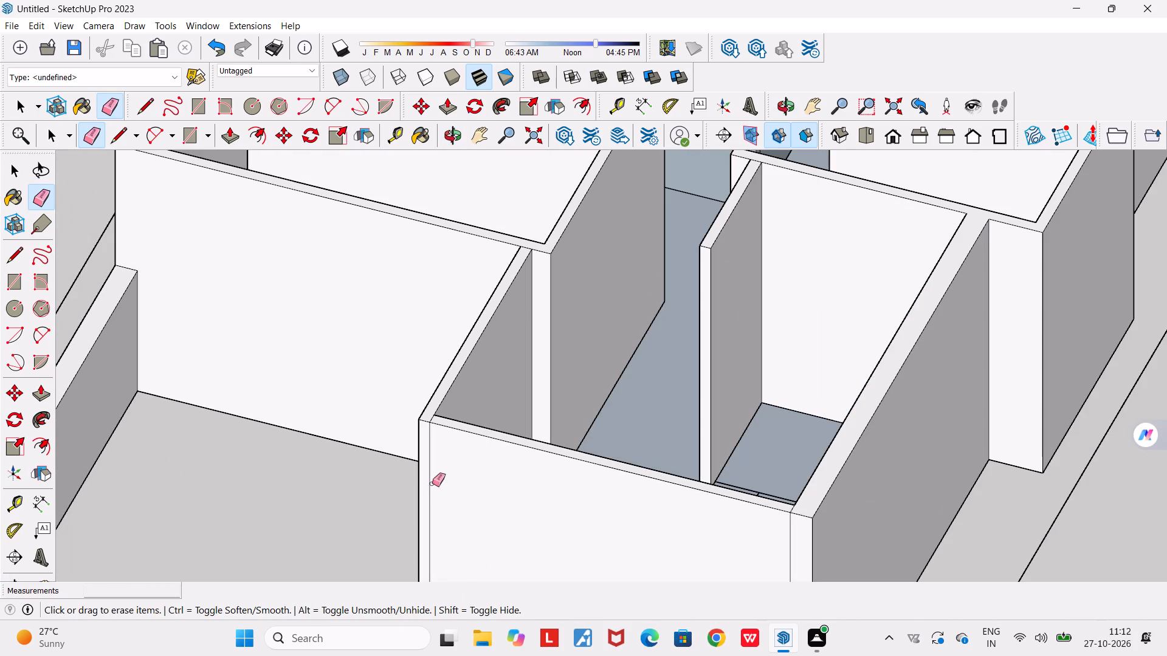
pyautogui.moveTo(432, 483); pyautogui.dragTo(426, 482)
pyautogui.scroll(7, 429, 422)
pyautogui.click(435, 412)
pyautogui.scroll(-3, 431, 410)
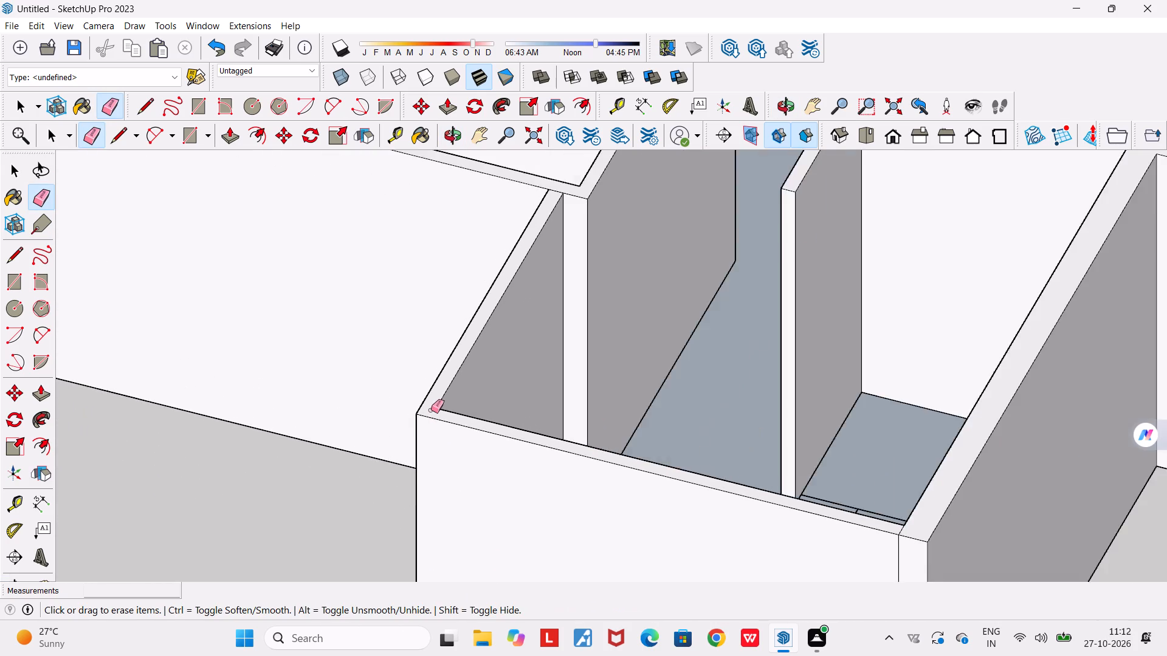
# Erase the vertical and top seam lines at the projecting front room's other corner, keeping its wall faces intact.
pyautogui.scroll(-7, 431, 410)
pyautogui.scroll(6, 688, 551)
pyautogui.moveTo(759, 493); pyautogui.dragTo(740, 488)
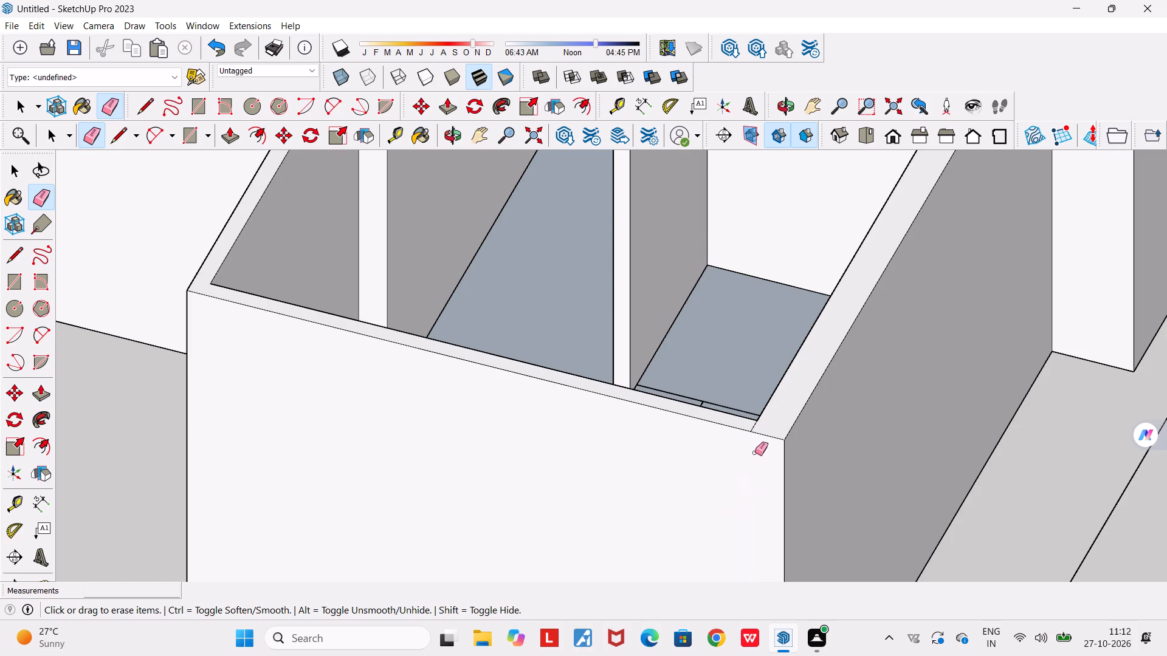
pyautogui.scroll(5, 760, 439)
pyautogui.moveTo(745, 413); pyautogui.dragTo(763, 429)
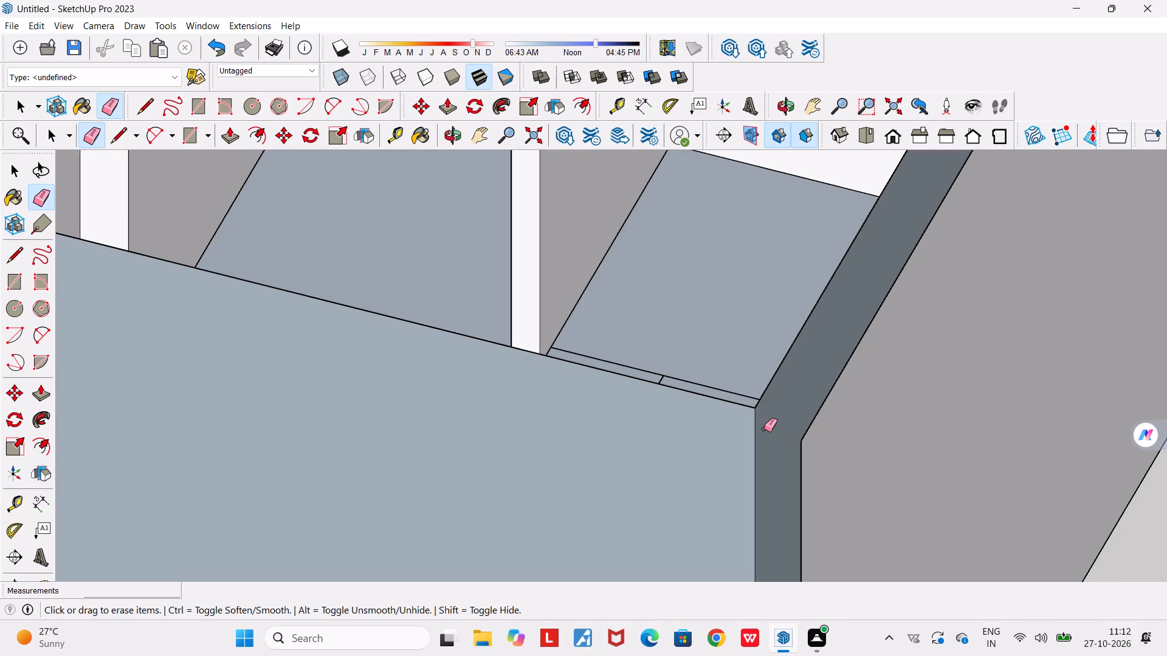
pyautogui.hotkey('ctrl', 'z')
pyautogui.scroll(6, 760, 427)
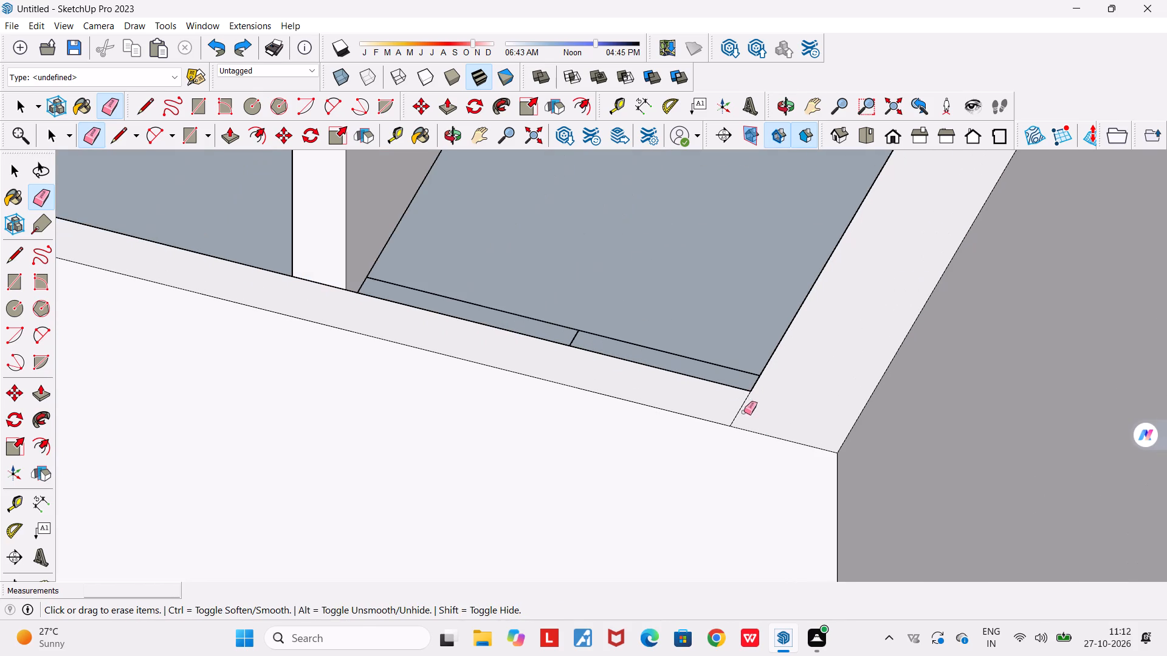
pyautogui.moveTo(740, 409); pyautogui.dragTo(746, 413)
pyautogui.scroll(-20, 747, 414)
pyautogui.scroll(-3, 747, 414)
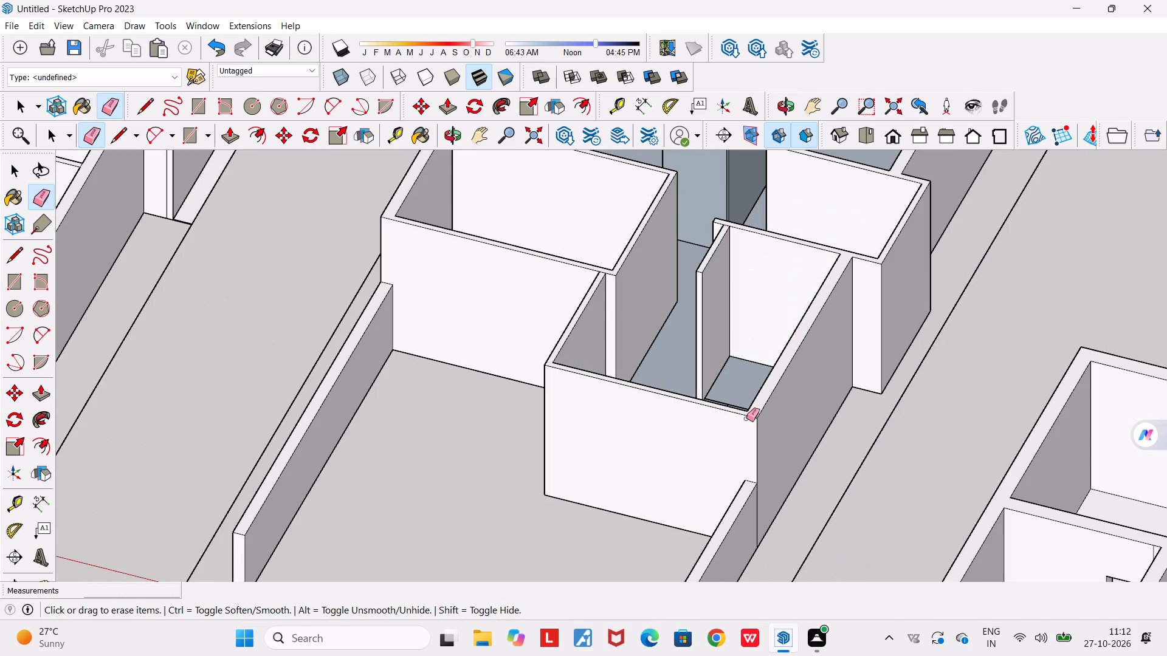
# Erase the vertical seam on the outer side wall where the second low yard wall joins the front room.
pyautogui.moveTo(724, 526); pyautogui.dragTo(549, 423, button='middle')
pyautogui.scroll(4, 585, 430)
pyautogui.moveTo(590, 420); pyautogui.dragTo(597, 420)
pyautogui.scroll(-2, 600, 420)
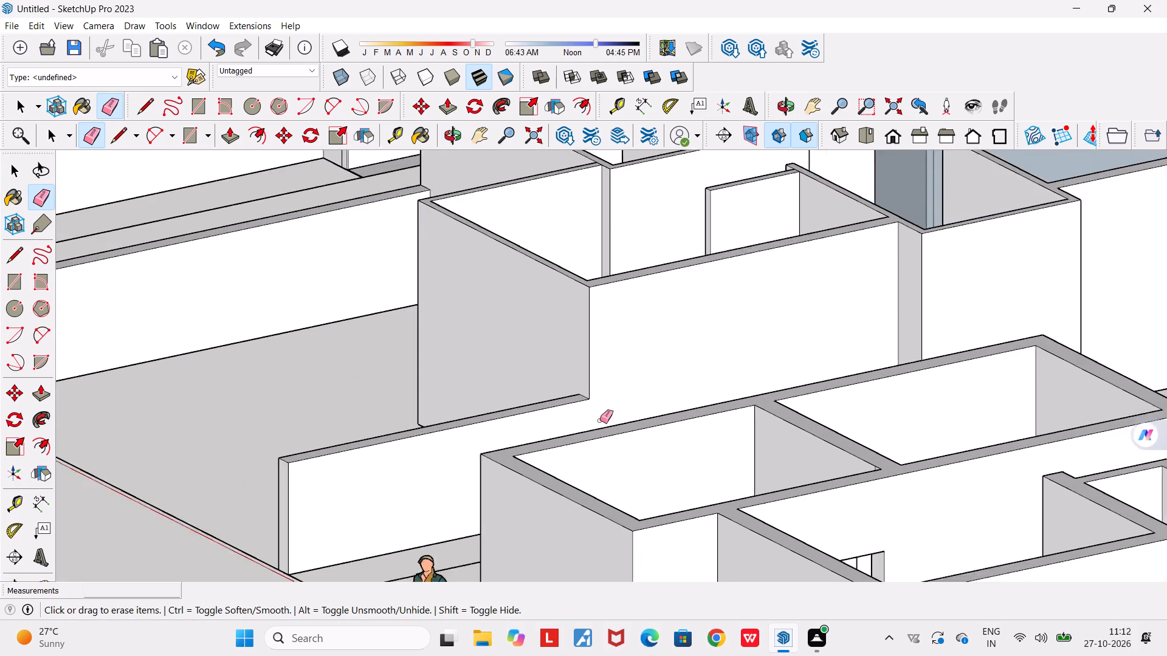
# Erase the vertical seam and the short top seam at one end corner of the middle plan's long rear outer wall.
pyautogui.scroll(-2, 600, 420)
pyautogui.moveTo(397, 496); pyautogui.dragTo(894, 478, button='middle')
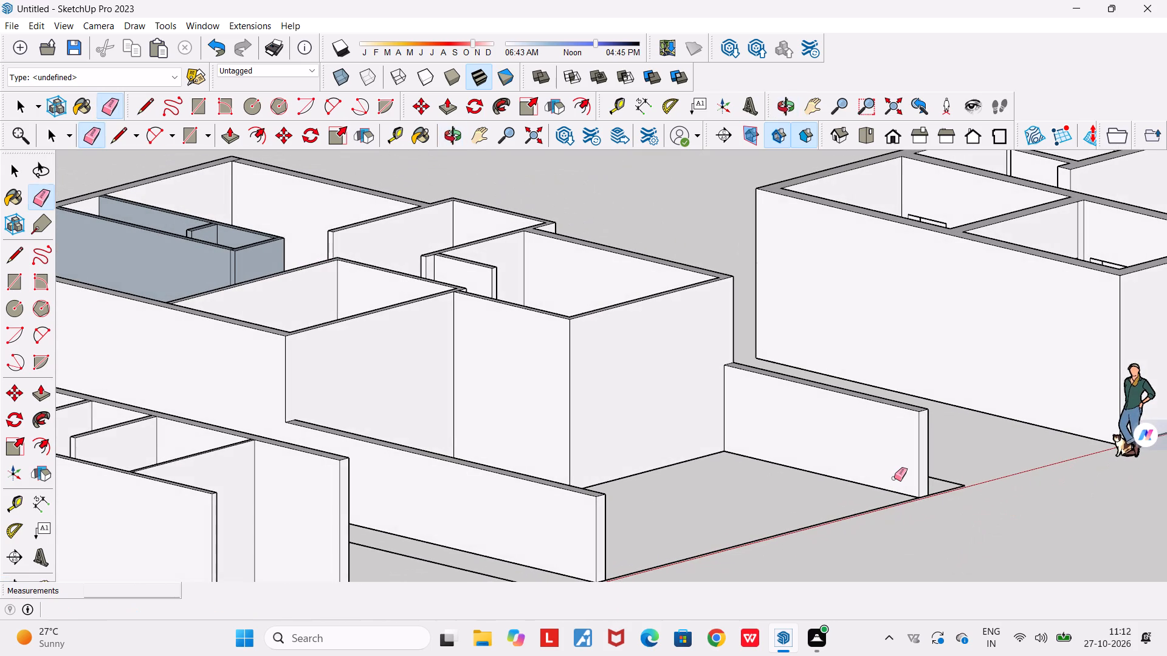
pyautogui.moveTo(894, 478); pyautogui.dragTo(512, 525, button='middle')
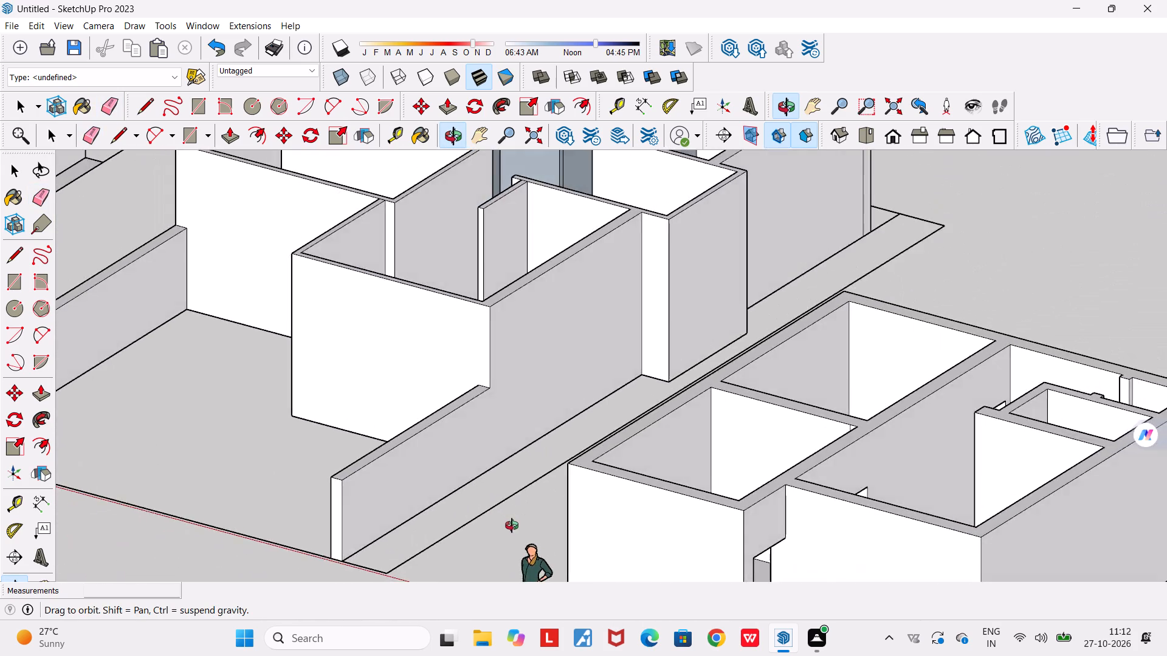
pyautogui.moveTo(512, 525); pyautogui.dragTo(391, 564, button='middle')
pyautogui.scroll(-4, 391, 564)
pyautogui.moveTo(711, 446); pyautogui.dragTo(572, 431, button='middle')
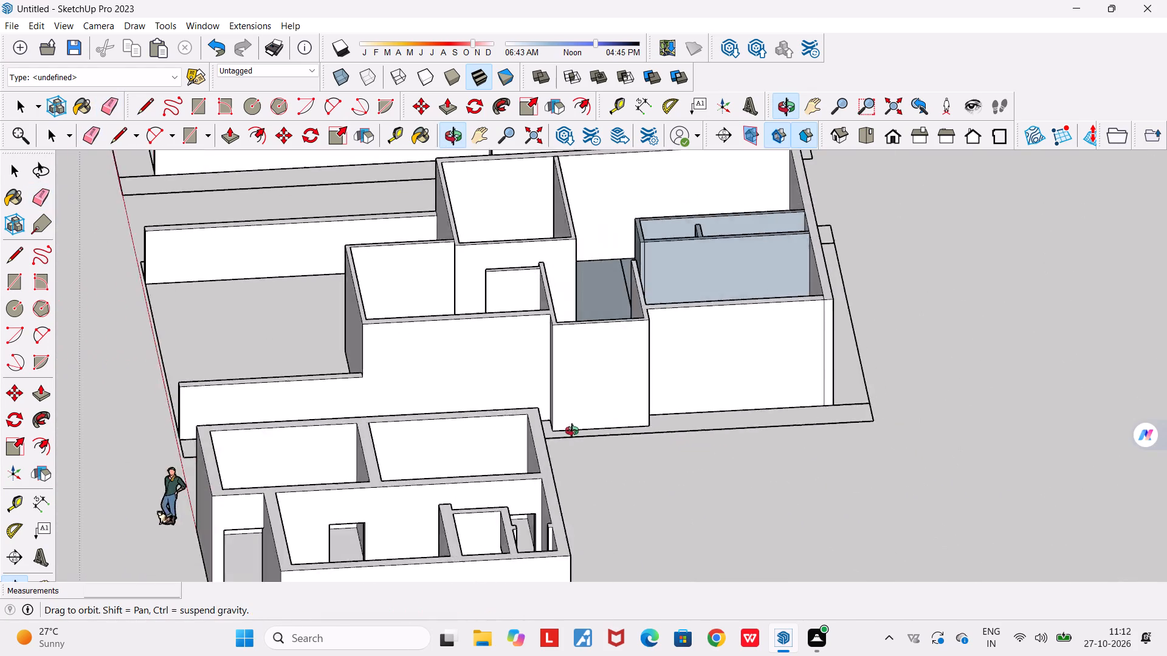
pyautogui.moveTo(572, 431); pyautogui.dragTo(170, 398, button='middle')
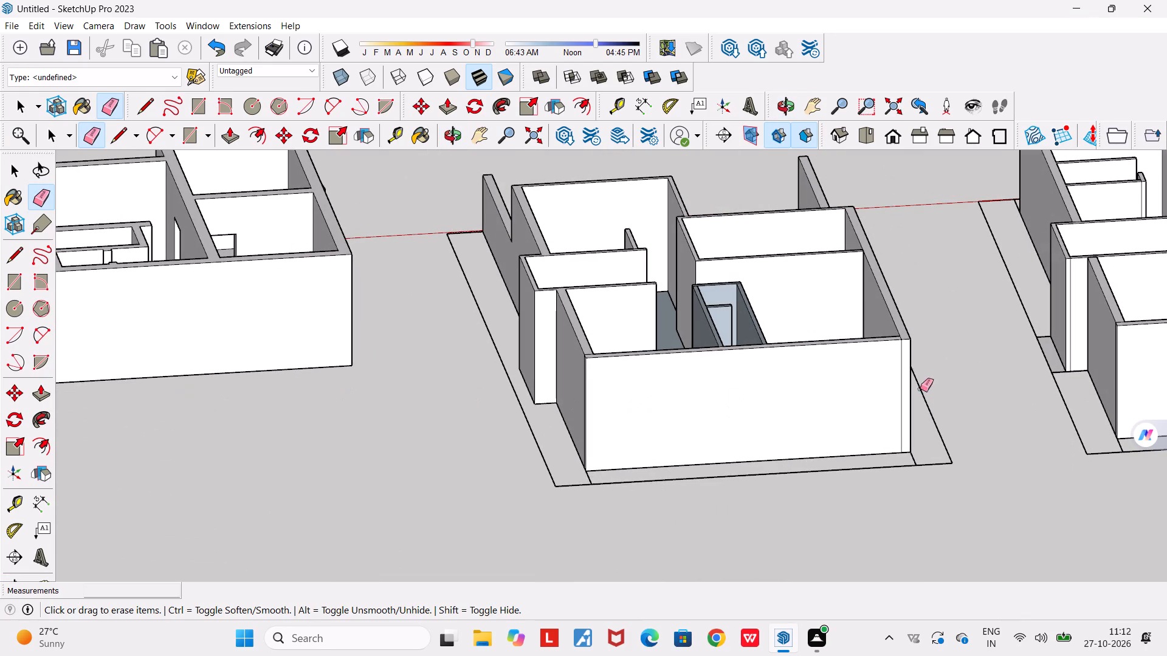
pyautogui.scroll(10, 903, 379)
pyautogui.moveTo(903, 379); pyautogui.dragTo(891, 378)
pyautogui.scroll(-5, 891, 378)
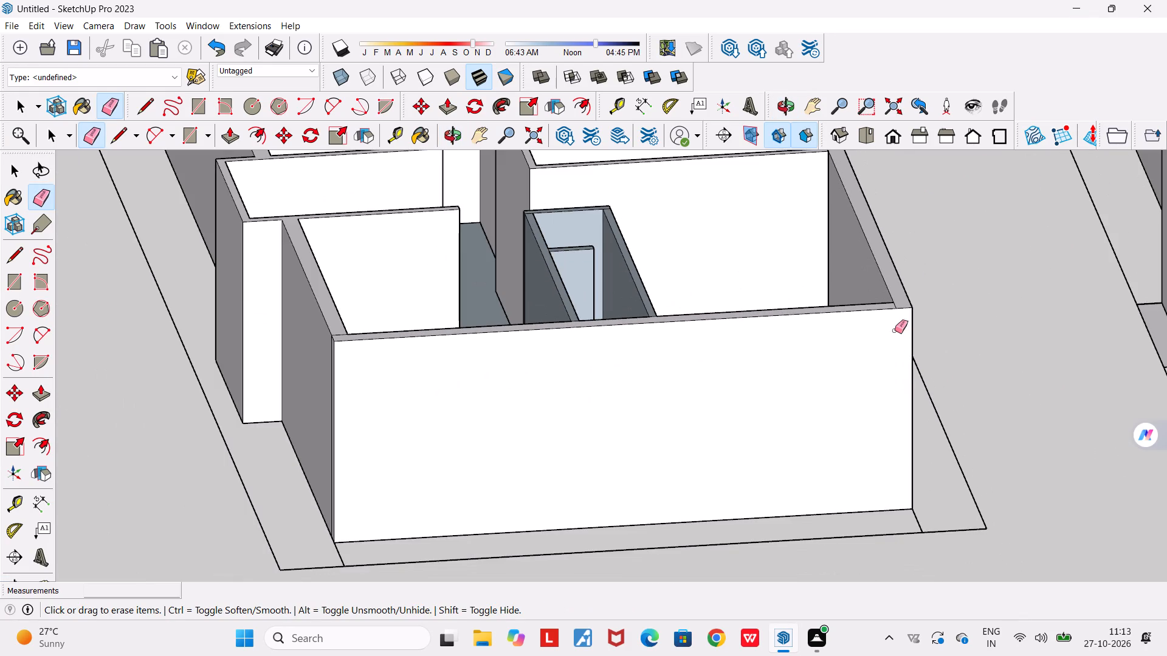
pyautogui.scroll(13, 890, 293)
pyautogui.moveTo(891, 296); pyautogui.dragTo(901, 302)
pyautogui.scroll(-5, 901, 302)
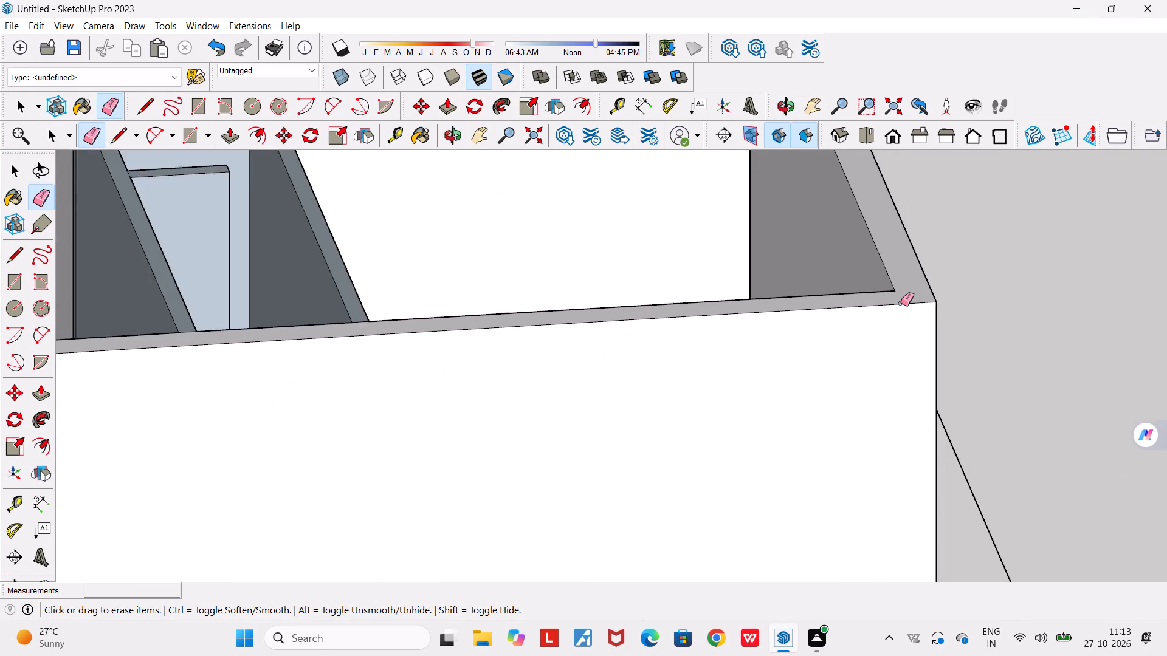
# Erase the top seams and the vertical seam at the opposite end corner of the same rear outer wall.
pyautogui.scroll(-11, 901, 303)
pyautogui.scroll(17, 396, 326)
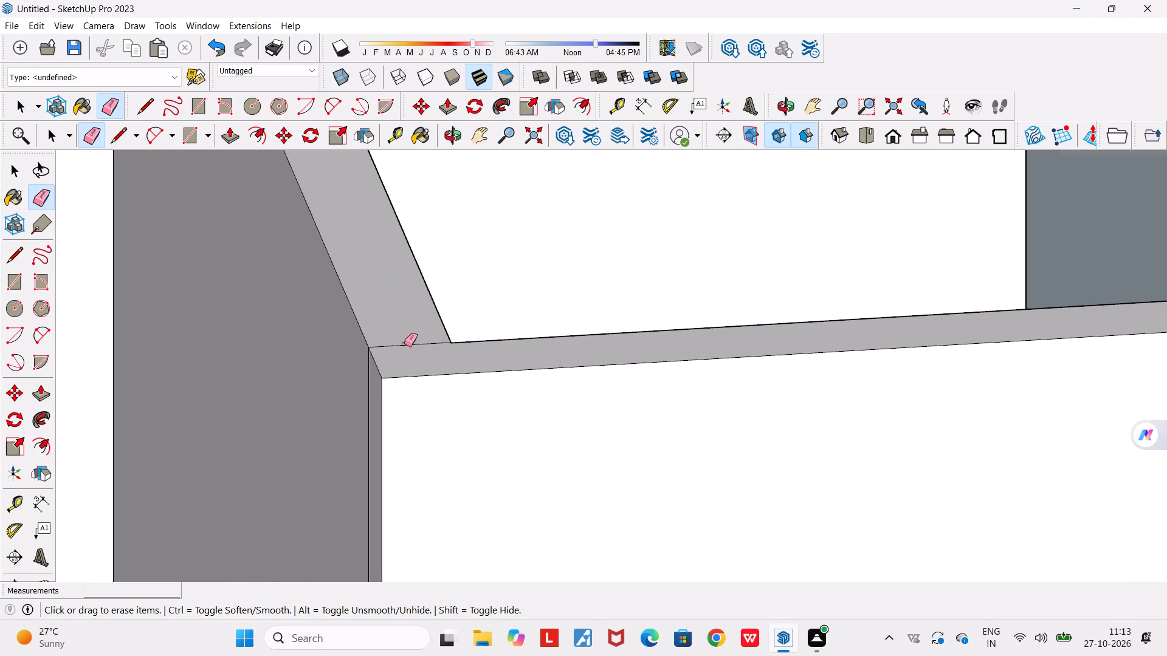
pyautogui.moveTo(404, 337); pyautogui.dragTo(409, 360)
pyautogui.moveTo(361, 364); pyautogui.dragTo(371, 376)
pyautogui.scroll(-8, 371, 376)
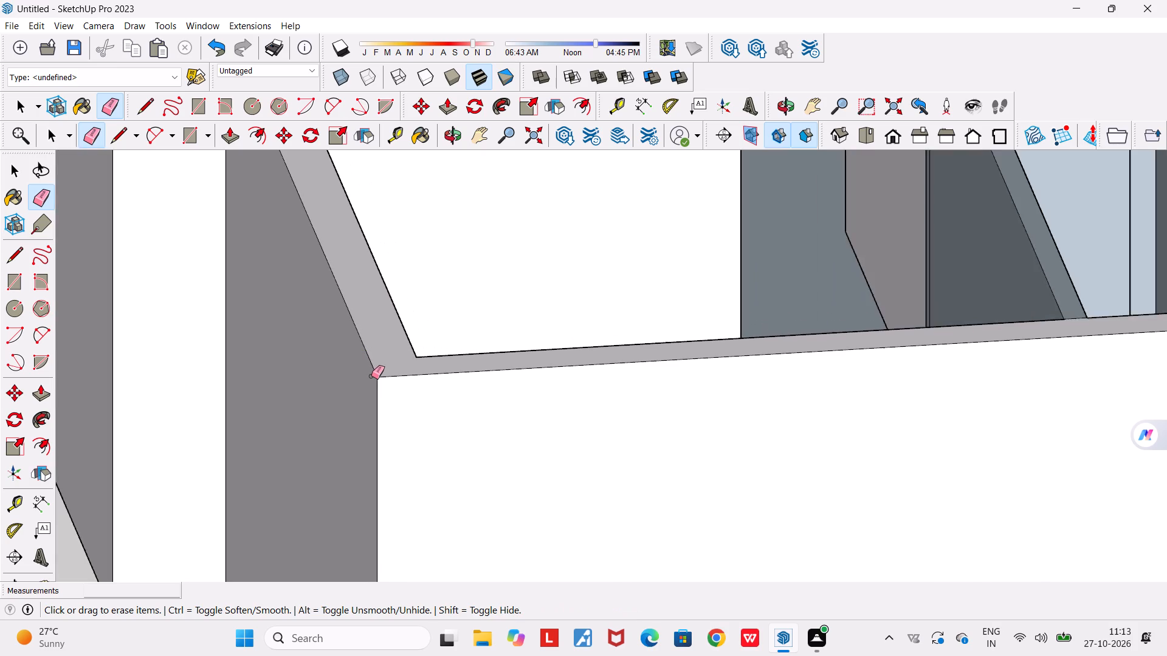
pyautogui.scroll(-3, 371, 376)
# Erase the top seam lines where the narrow enclosure's two long walls meet the rear outer wall.
pyautogui.moveTo(678, 465); pyautogui.dragTo(368, 501, button='middle')
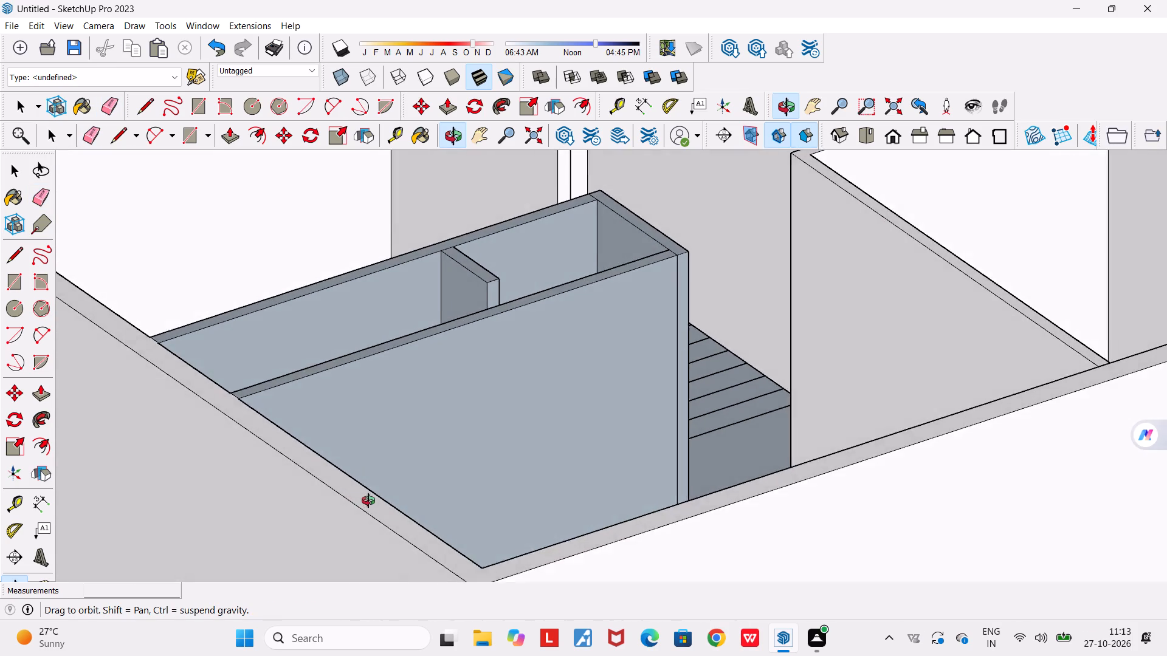
pyautogui.moveTo(368, 501); pyautogui.dragTo(360, 533, button='middle')
pyautogui.scroll(12, 203, 468)
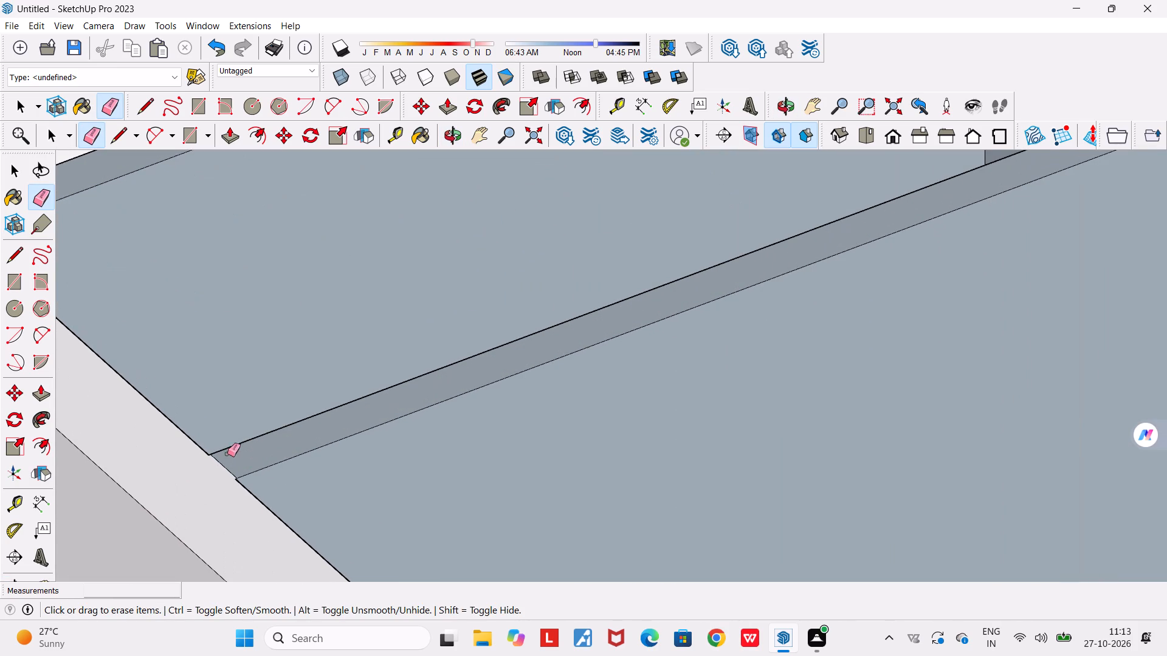
pyautogui.moveTo(221, 467); pyautogui.dragTo(229, 465)
pyautogui.scroll(-8, 229, 465)
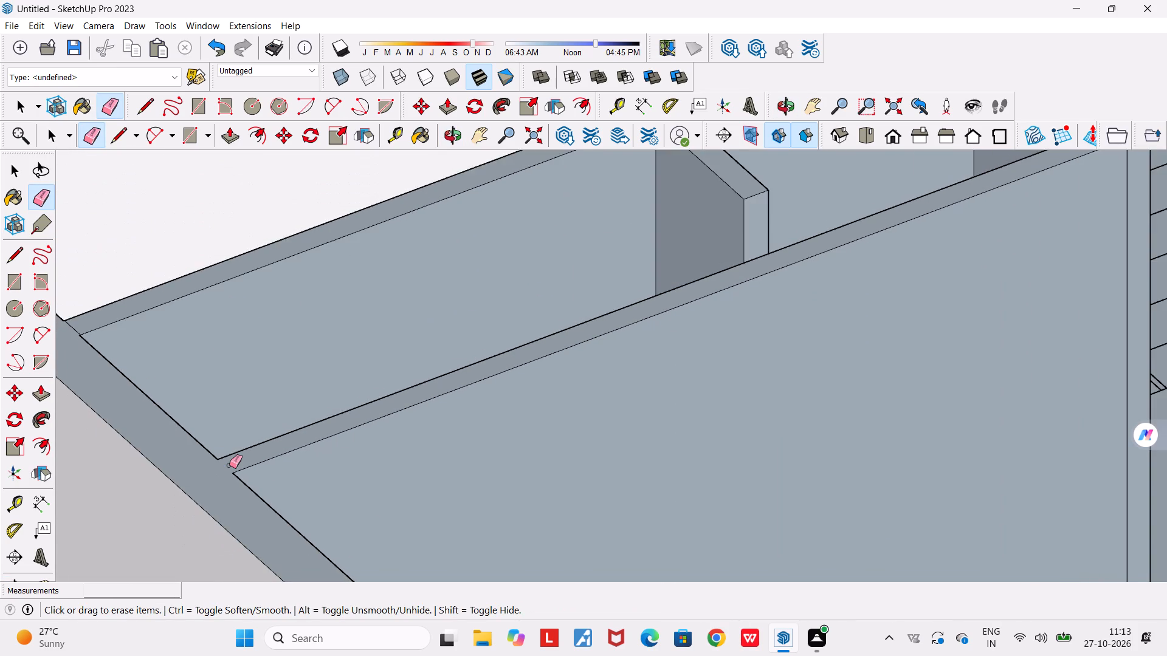
pyautogui.scroll(-9, 229, 465)
pyautogui.scroll(6, 158, 409)
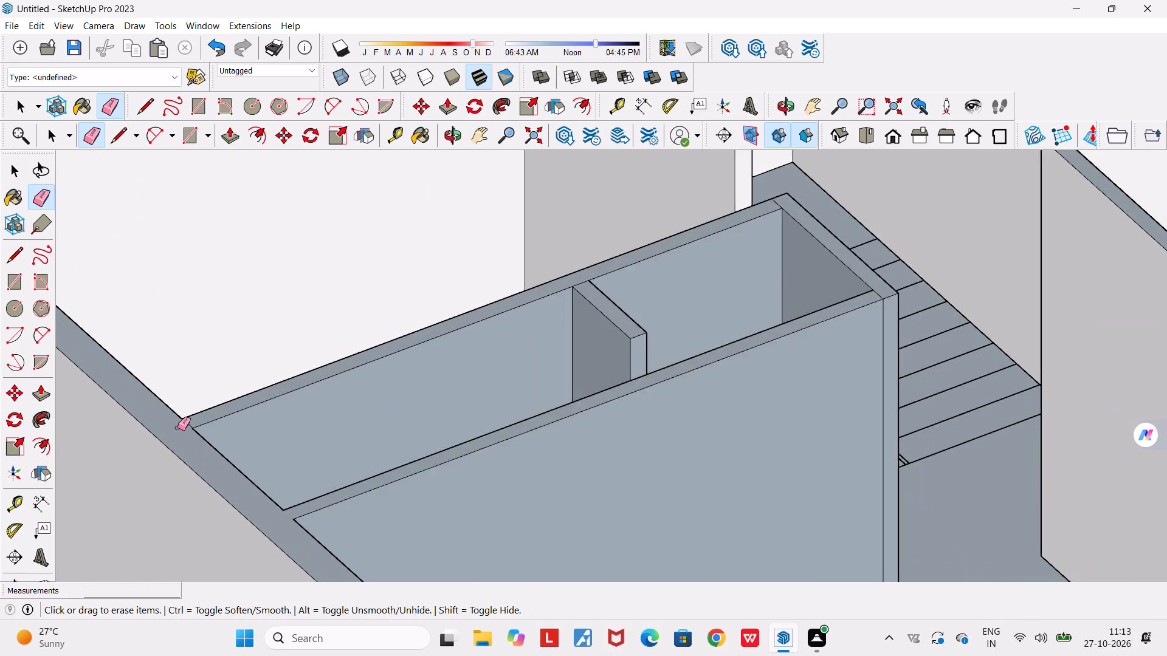
pyautogui.scroll(11, 178, 428)
pyautogui.moveTo(194, 415); pyautogui.dragTo(203, 412)
pyautogui.scroll(-9, 204, 412)
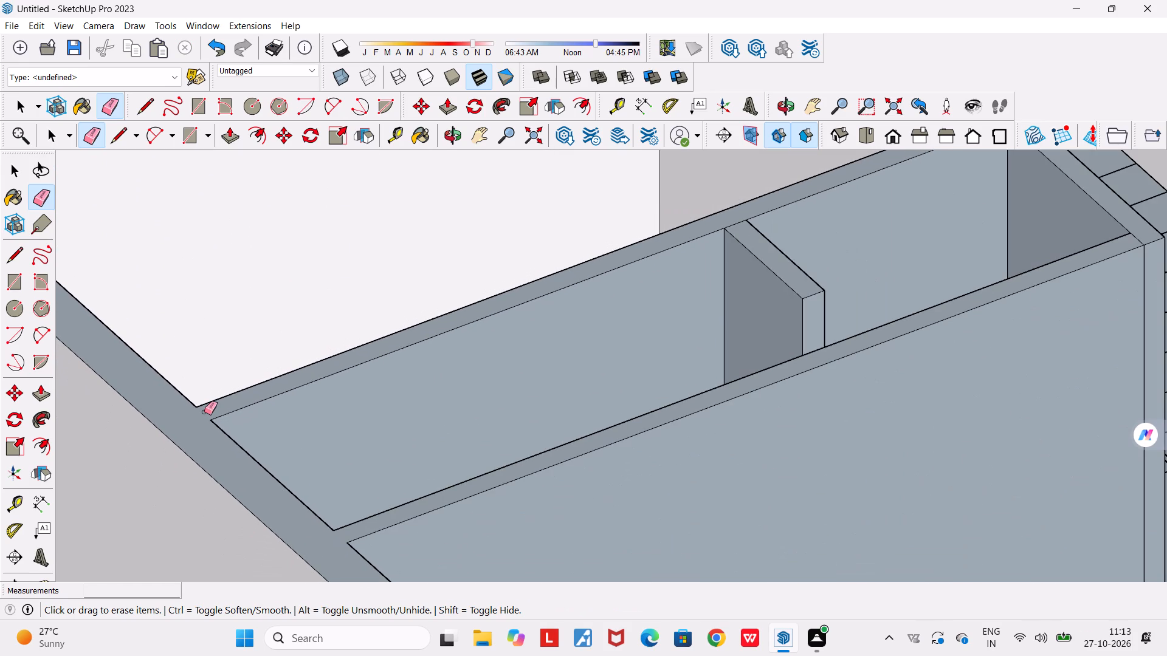
# Erase the top seam where the short partition inside the narrow enclosure joins its long wall.
pyautogui.scroll(-3, 413, 487)
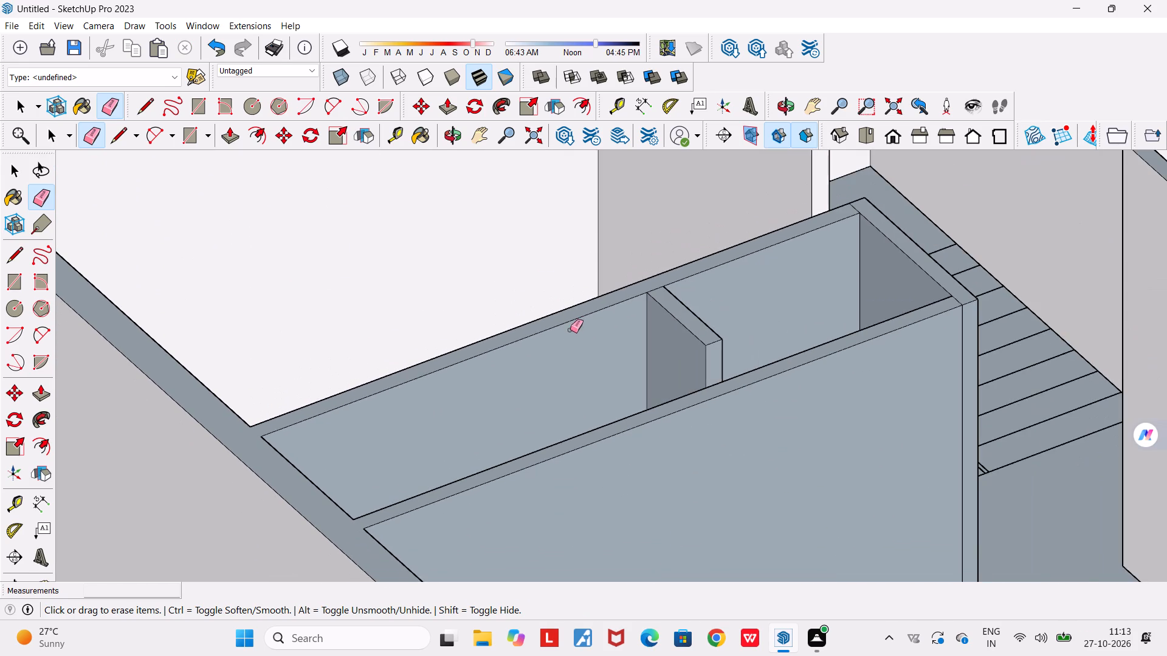
pyautogui.scroll(6, 599, 304)
pyautogui.scroll(5, 782, 290)
pyautogui.scroll(4, 683, 295)
pyautogui.moveTo(616, 260); pyautogui.dragTo(622, 272)
pyautogui.scroll(-5, 624, 275)
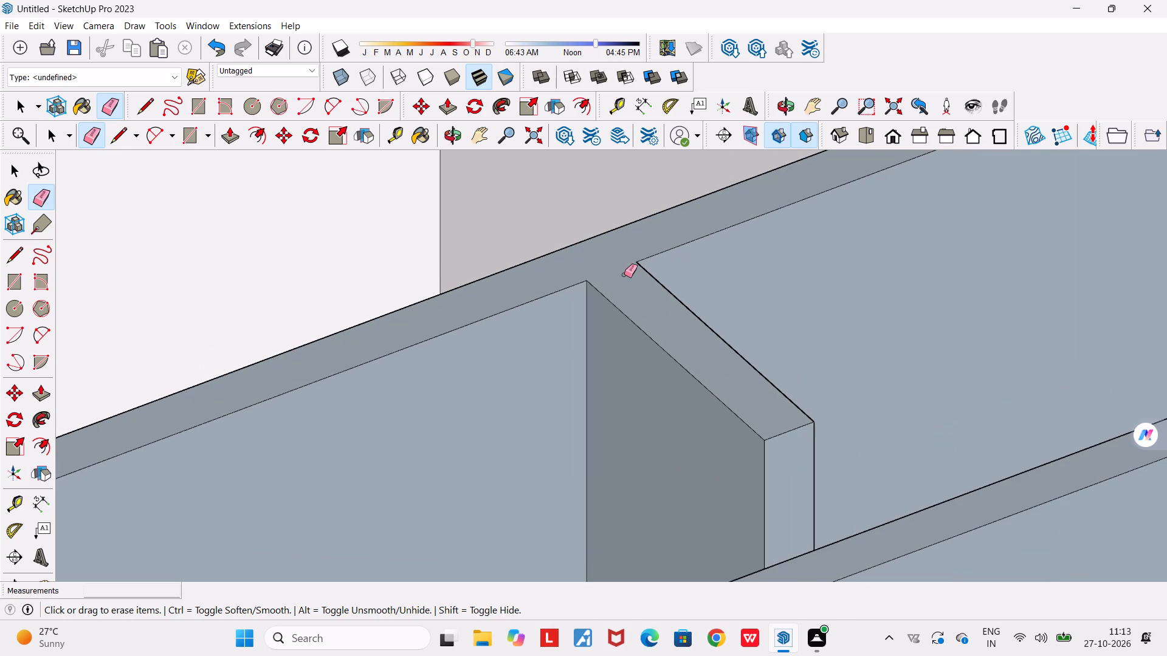
pyautogui.scroll(-15, 499, 229)
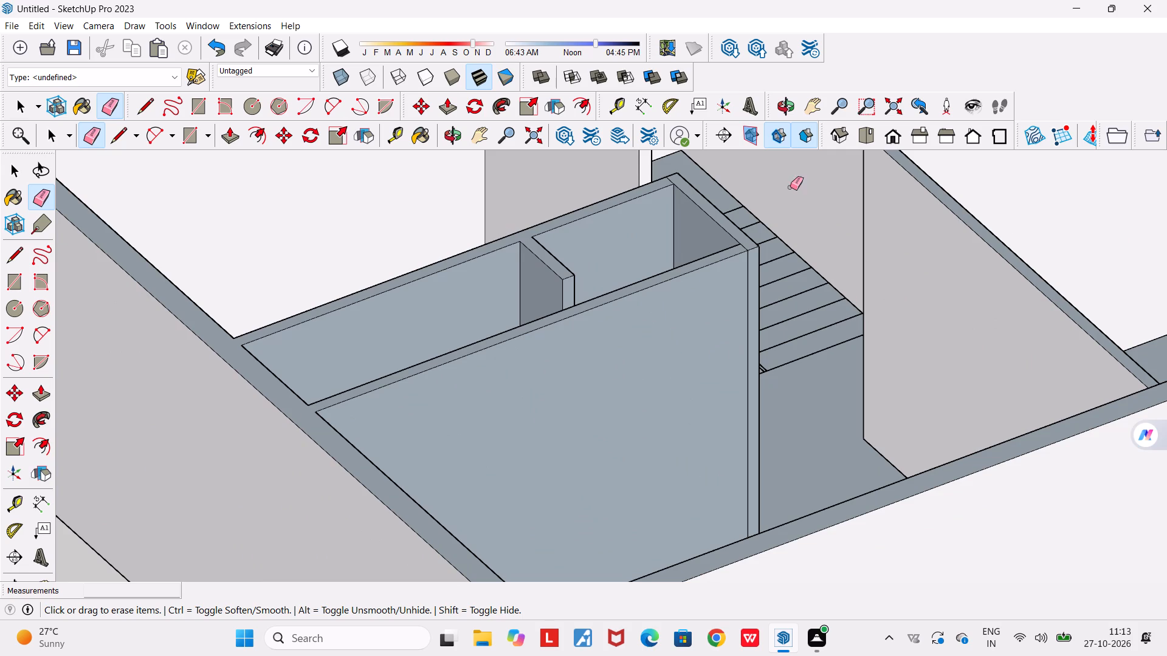
# Erase the top seams at both corners of the narrow enclosure's end wall and the vertical seam on its outer long face.
pyautogui.scroll(10, 625, 171)
pyautogui.scroll(5, 742, 194)
pyautogui.moveTo(740, 194); pyautogui.dragTo(715, 200)
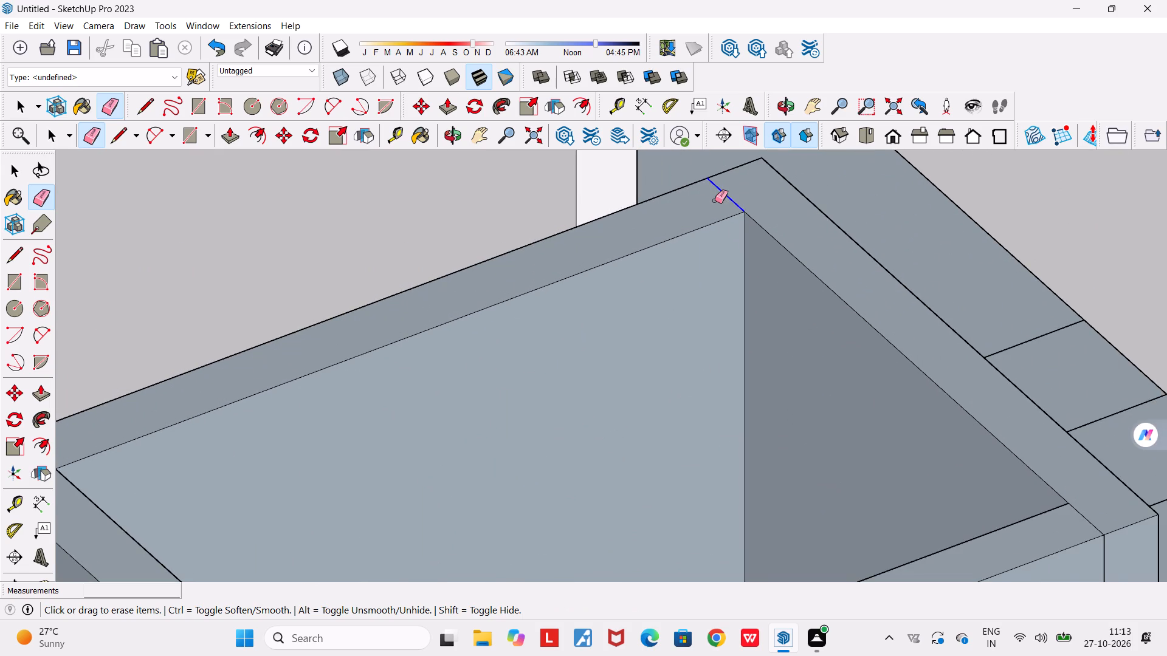
pyautogui.scroll(-9, 715, 200)
pyautogui.scroll(9, 872, 331)
pyautogui.moveTo(876, 321); pyautogui.dragTo(869, 325)
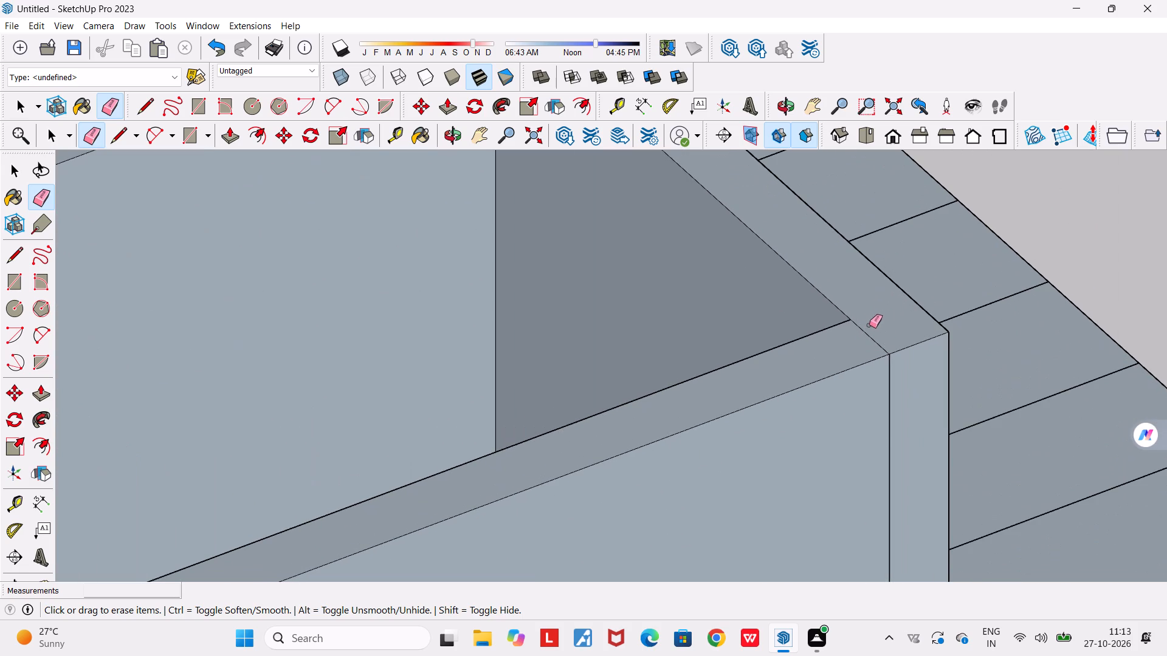
pyautogui.moveTo(869, 325); pyautogui.dragTo(859, 334)
pyautogui.moveTo(897, 405); pyautogui.dragTo(880, 404)
pyautogui.scroll(-13, 880, 404)
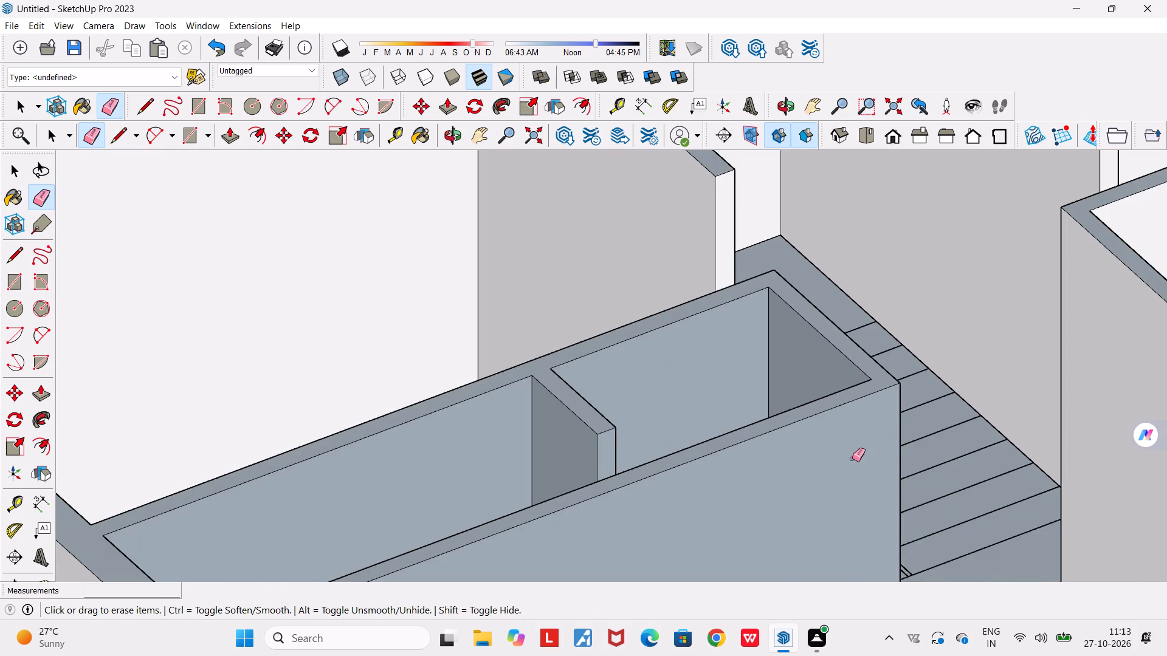
# Examine the middle plan's walls from several sides for remaining seam lines.
pyautogui.moveTo(847, 456); pyautogui.dragTo(642, 501, button='middle')
pyautogui.scroll(-9, 644, 500)
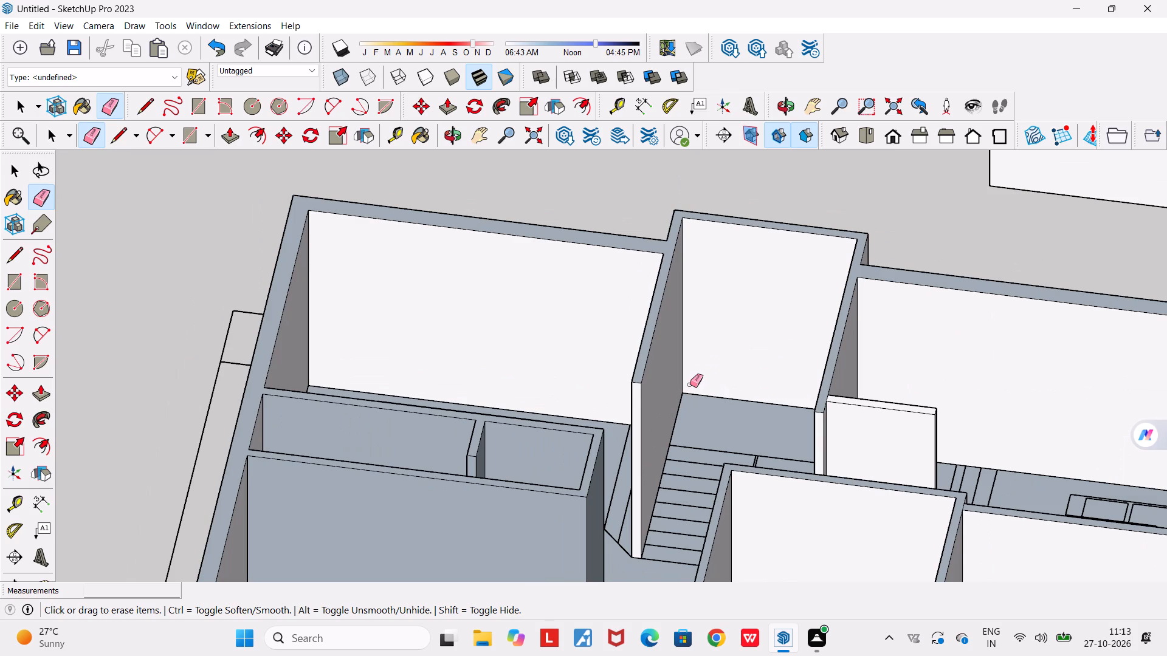
pyautogui.scroll(5, 212, 486)
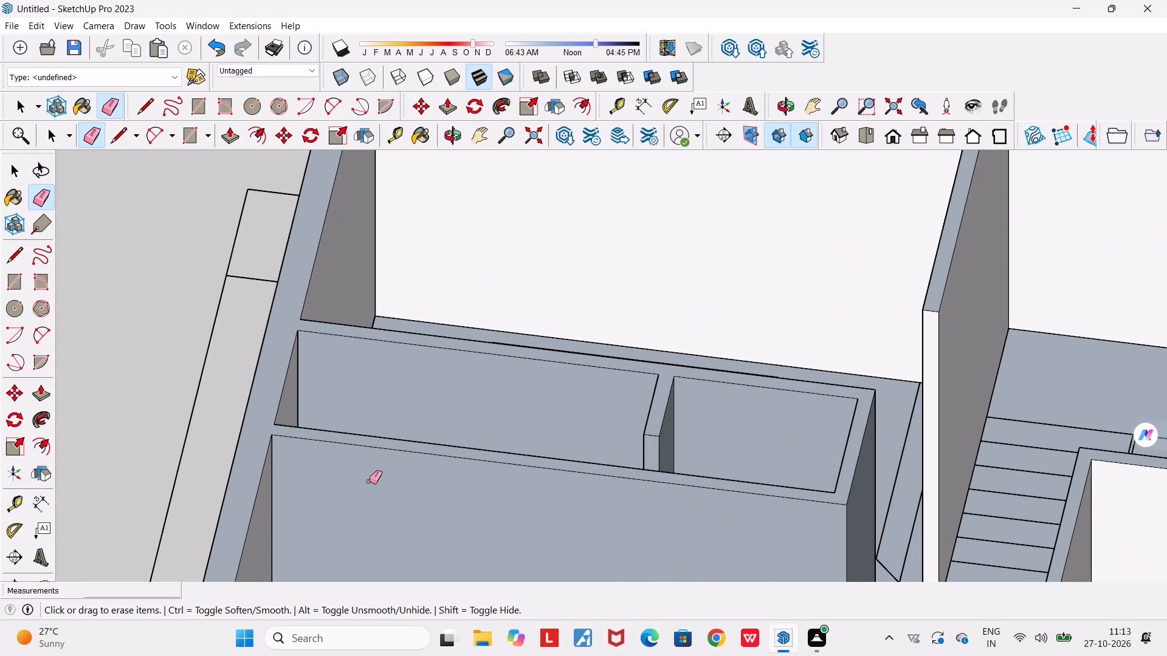
pyautogui.moveTo(538, 545); pyautogui.dragTo(333, 559, button='middle')
pyautogui.scroll(-5, 333, 559)
pyautogui.moveTo(897, 516); pyautogui.dragTo(865, 503, button='middle')
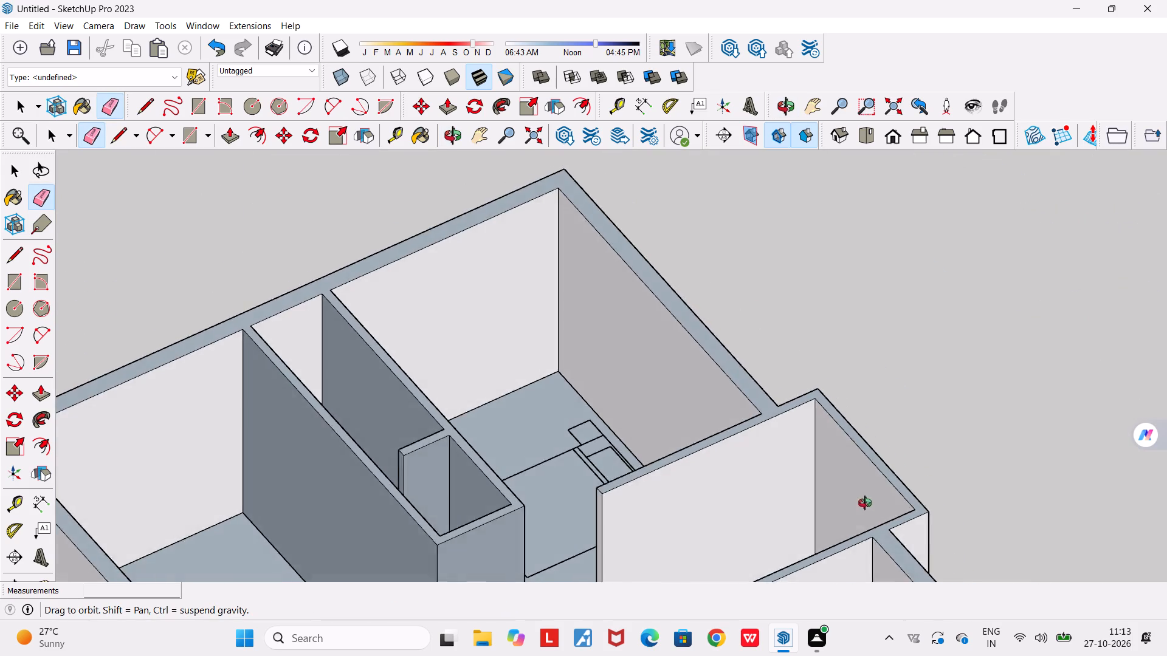
pyautogui.moveTo(865, 503); pyautogui.dragTo(1028, 438, button='middle')
pyautogui.scroll(-17, 1028, 438)
pyautogui.moveTo(1031, 522); pyautogui.dragTo(1010, 519, button='middle')
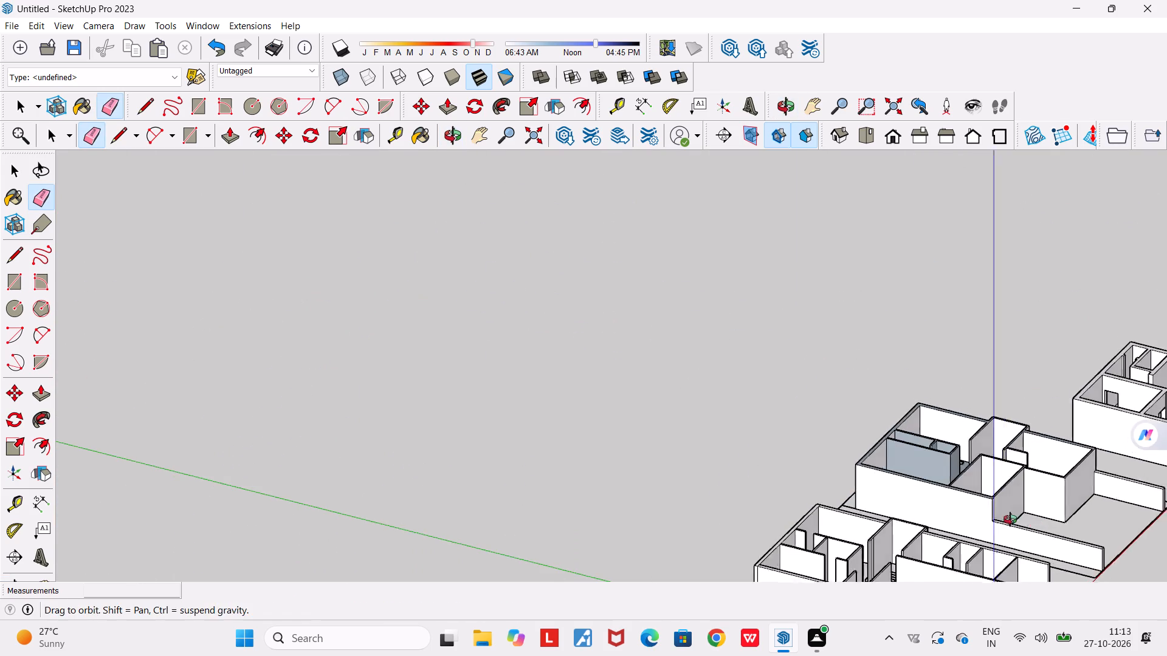
pyautogui.moveTo(1010, 519); pyautogui.dragTo(732, 518, button='middle')
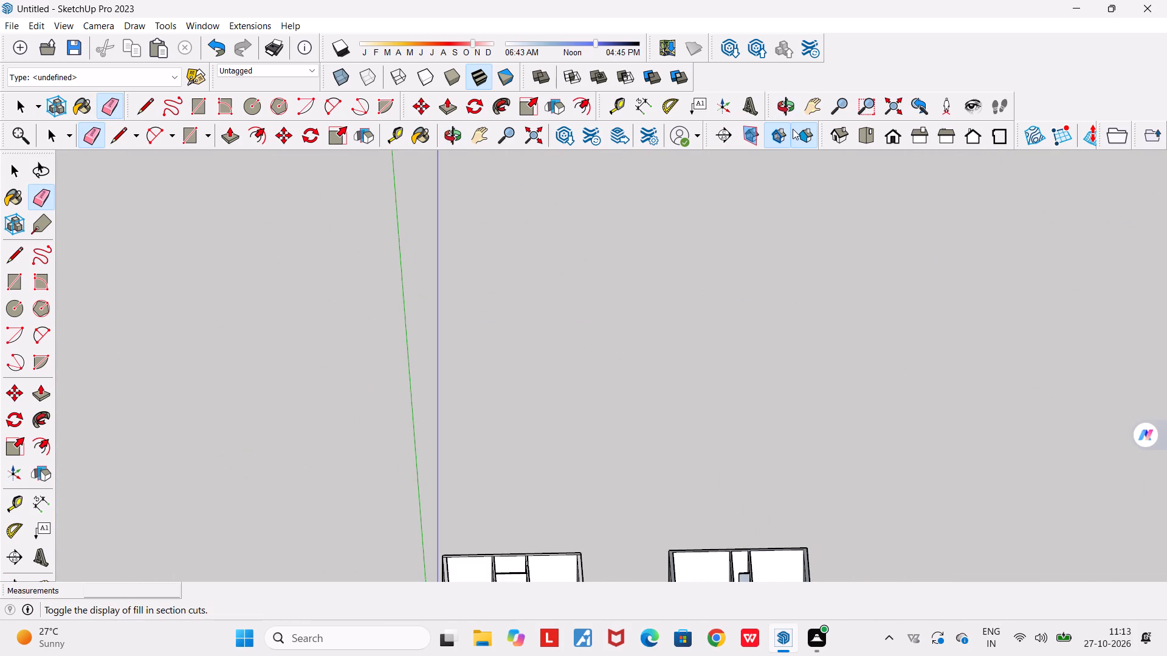
# Erase the top seam where the projecting front room's side wall meets the wall of the adjoining room.
pyautogui.press('h')
pyautogui.moveTo(706, 476); pyautogui.dragTo(725, 223)
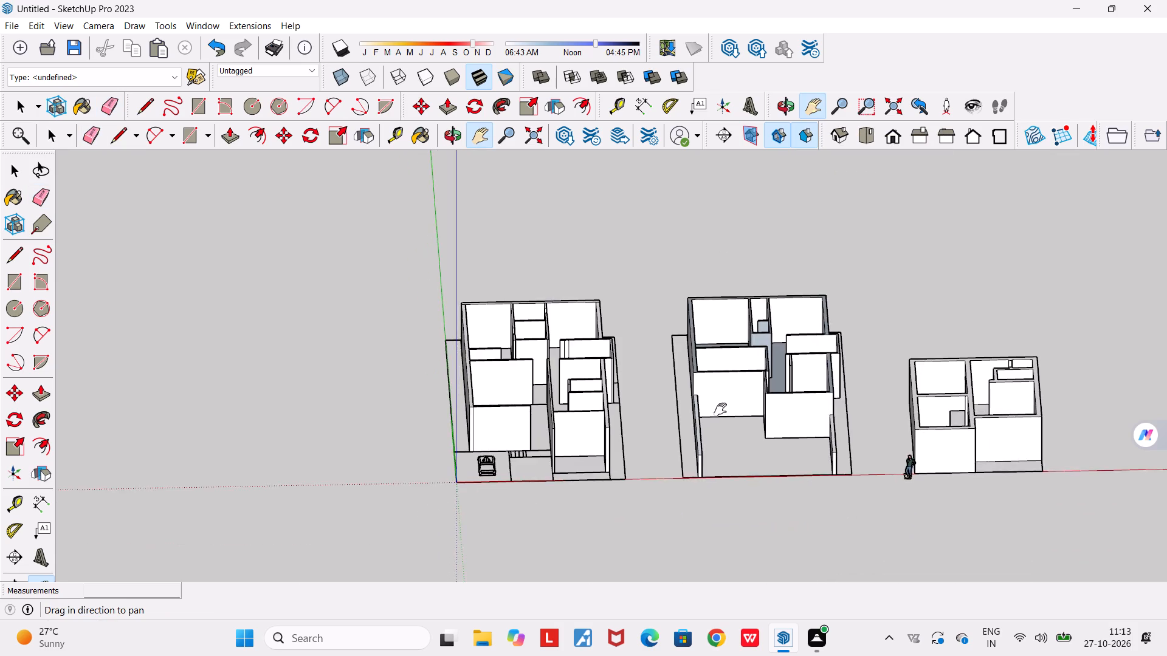
pyautogui.scroll(7, 720, 409)
pyautogui.moveTo(721, 411); pyautogui.dragTo(695, 535, button='middle')
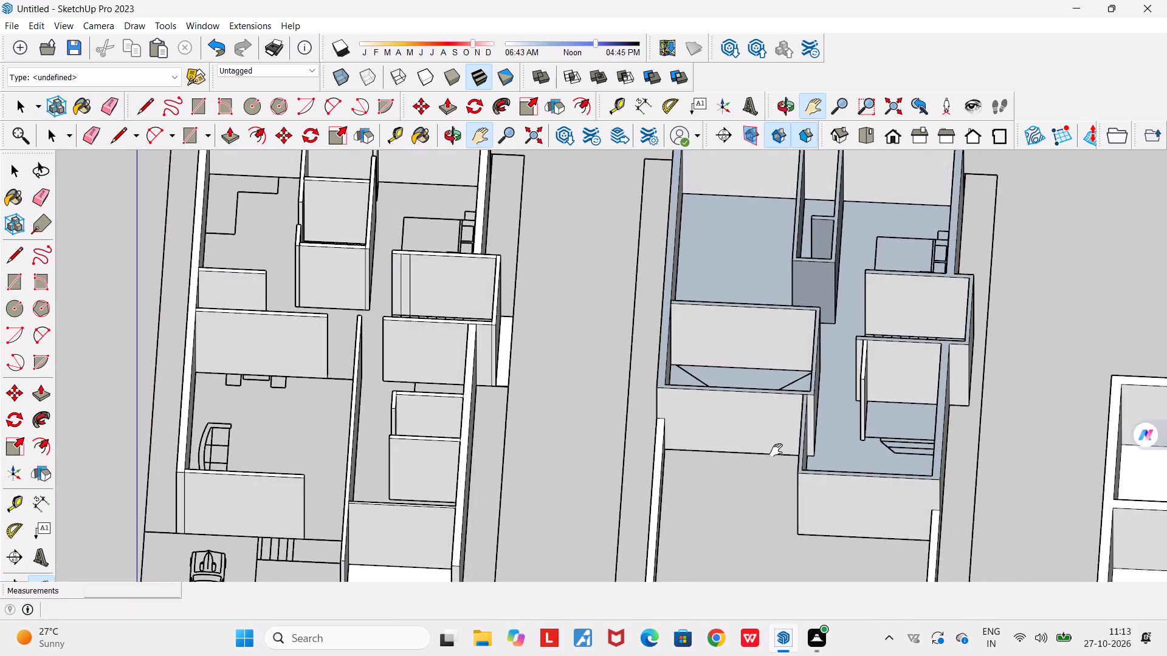
pyautogui.scroll(13, 796, 427)
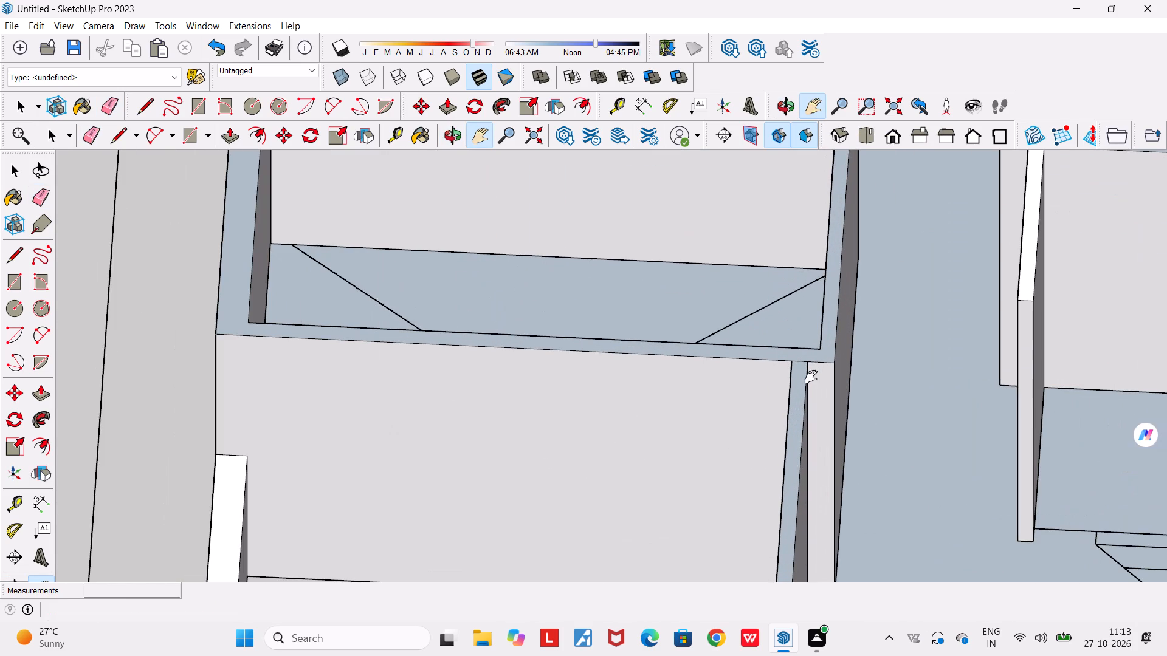
pyautogui.press('e')
pyautogui.scroll(8, 811, 377)
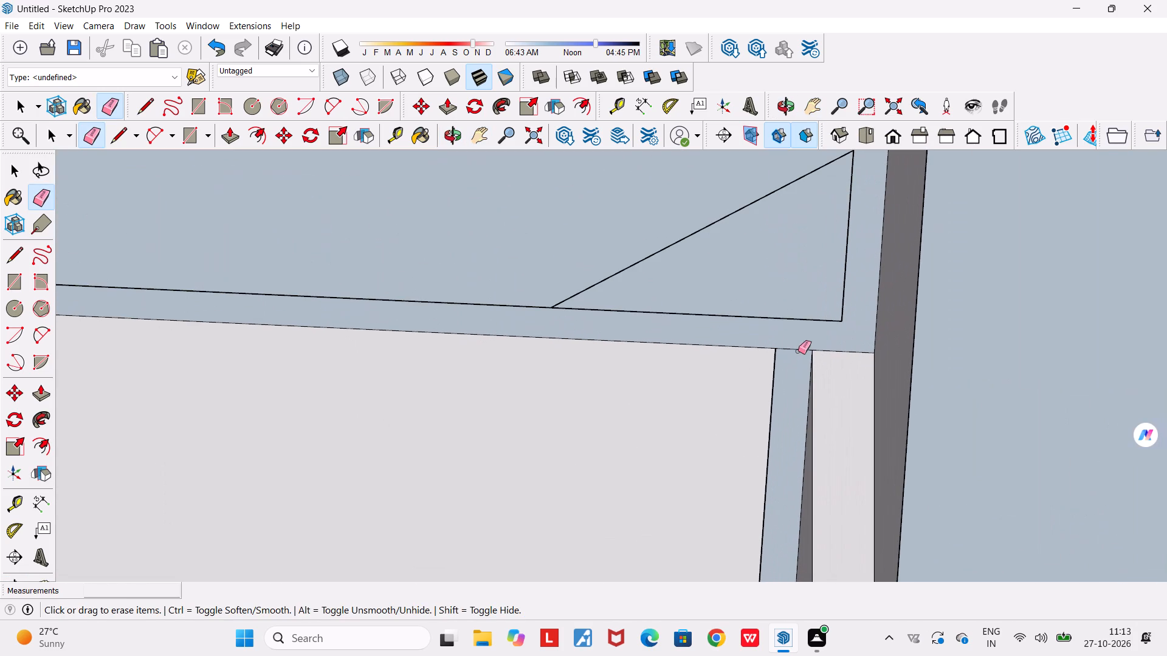
pyautogui.moveTo(799, 350); pyautogui.dragTo(802, 344)
pyautogui.scroll(-19, 802, 344)
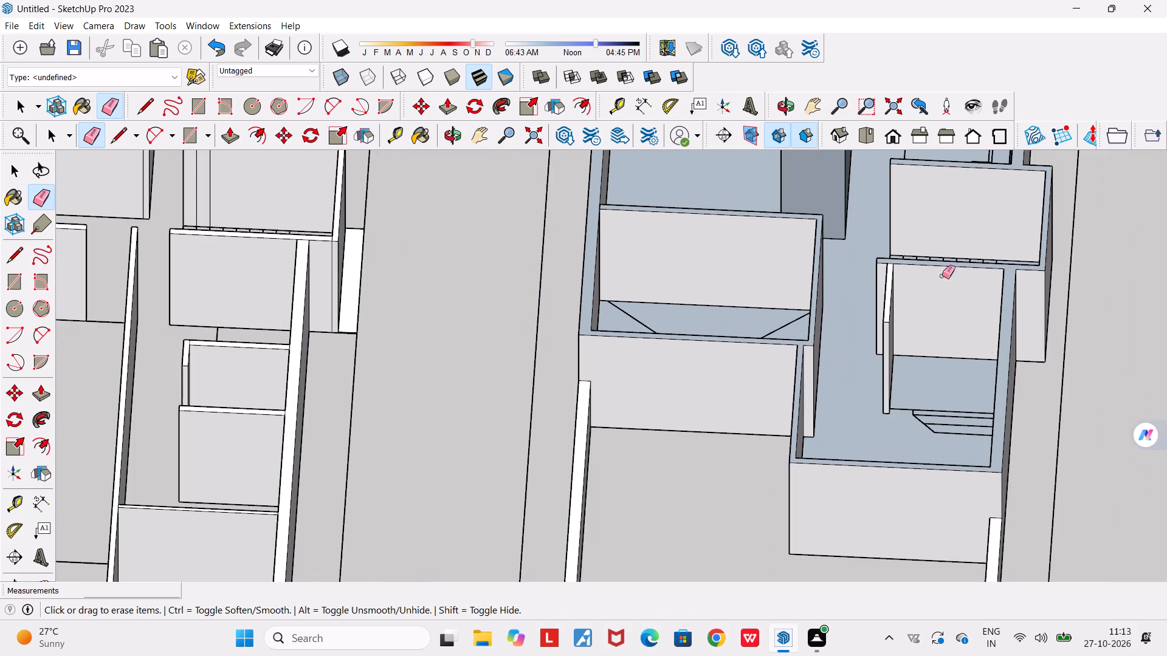
# Erase the top seam where the short partition meets the wall beside the staircase.
pyautogui.scroll(18, 890, 247)
pyautogui.moveTo(894, 298); pyautogui.dragTo(894, 308)
pyautogui.scroll(-5, 894, 317)
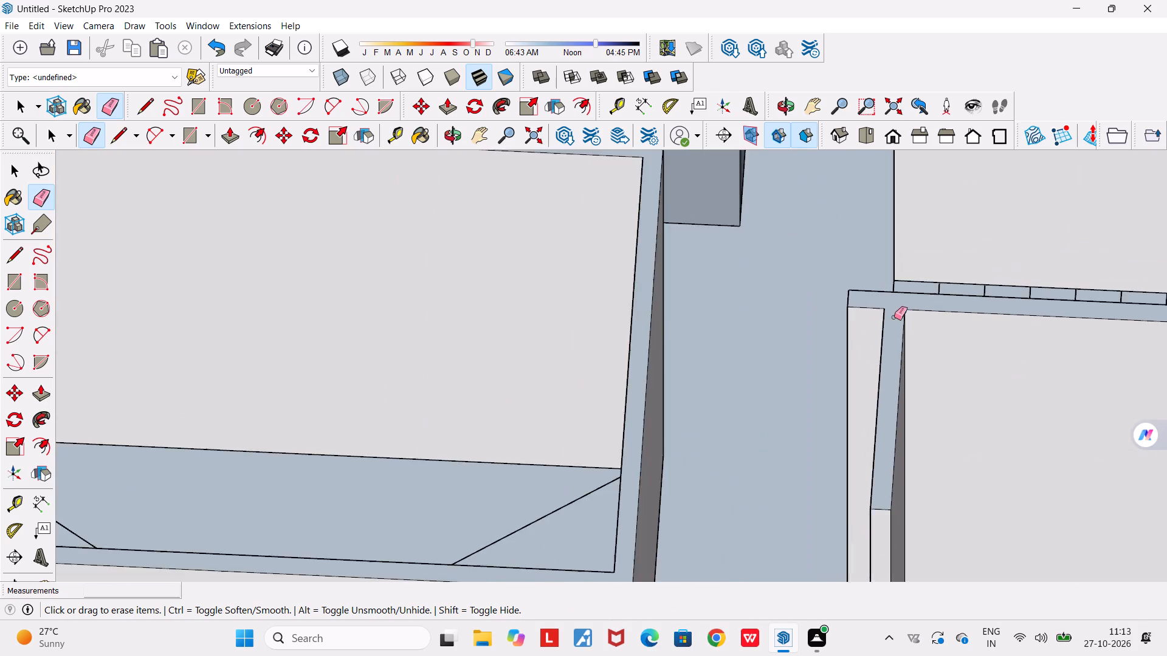
pyautogui.scroll(-8, 894, 317)
# Erase the remaining vertical seam on the end wall of the narrow enclosure, next to its outer corner.
pyautogui.moveTo(909, 468); pyautogui.dragTo(696, 379, button='middle')
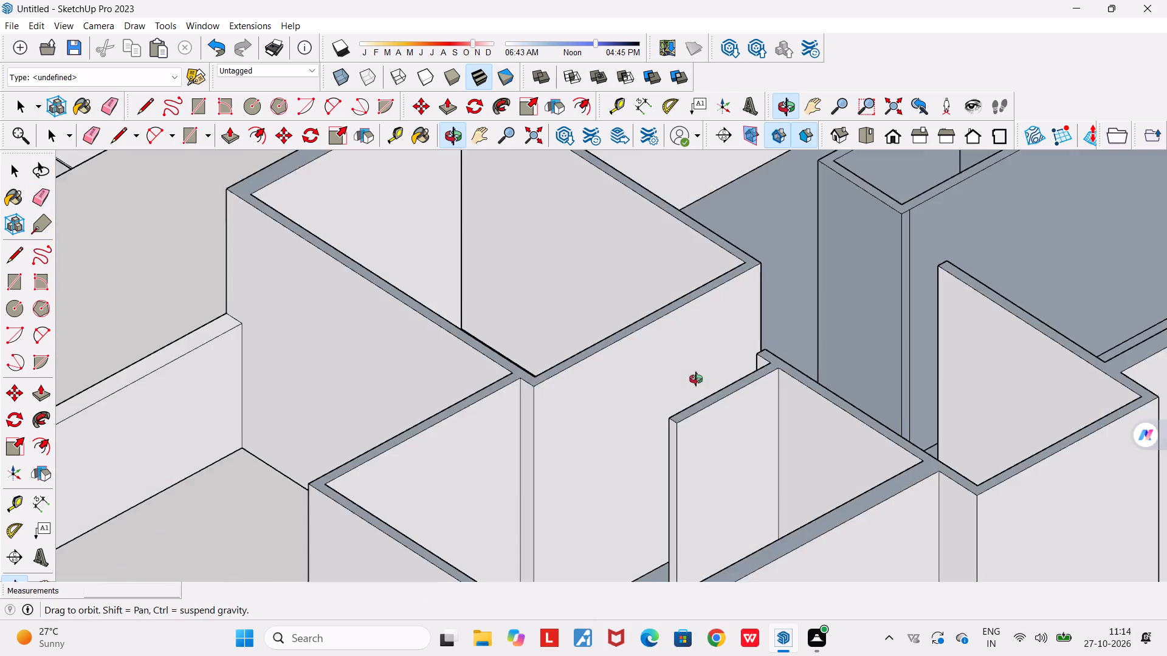
pyautogui.moveTo(696, 379); pyautogui.dragTo(427, 359, button='middle')
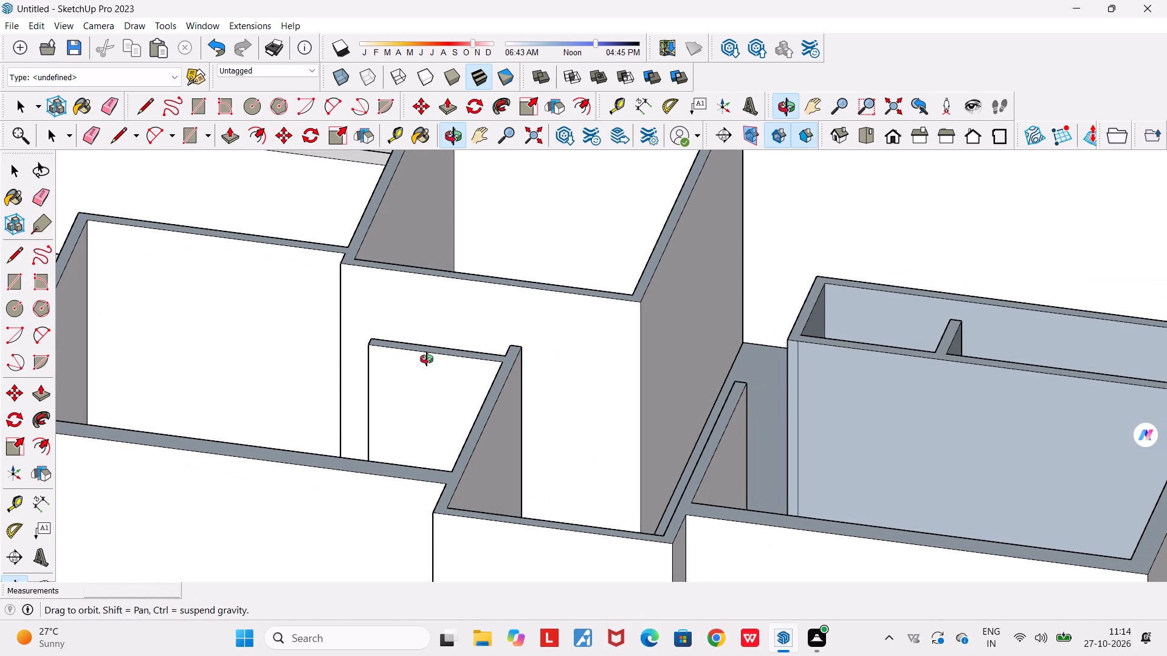
pyautogui.moveTo(427, 359); pyautogui.dragTo(661, 389, button='middle')
pyautogui.scroll(7, 943, 256)
pyautogui.moveTo(870, 256); pyautogui.dragTo(903, 259)
pyautogui.scroll(-5, 926, 253)
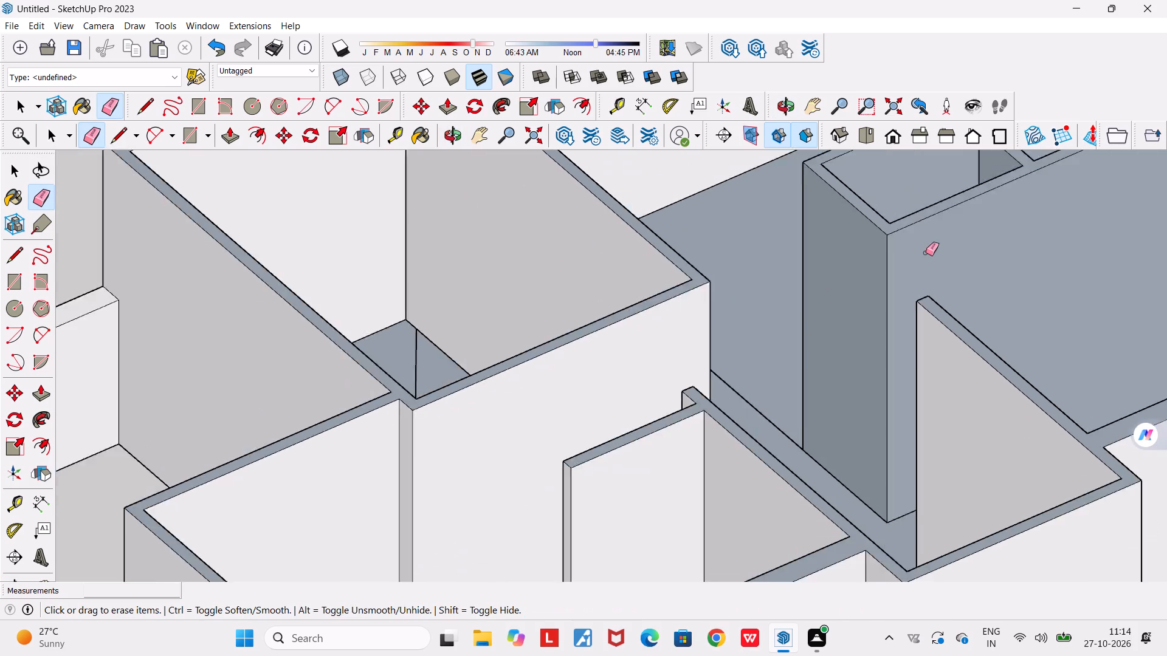
pyautogui.scroll(-6, 926, 253)
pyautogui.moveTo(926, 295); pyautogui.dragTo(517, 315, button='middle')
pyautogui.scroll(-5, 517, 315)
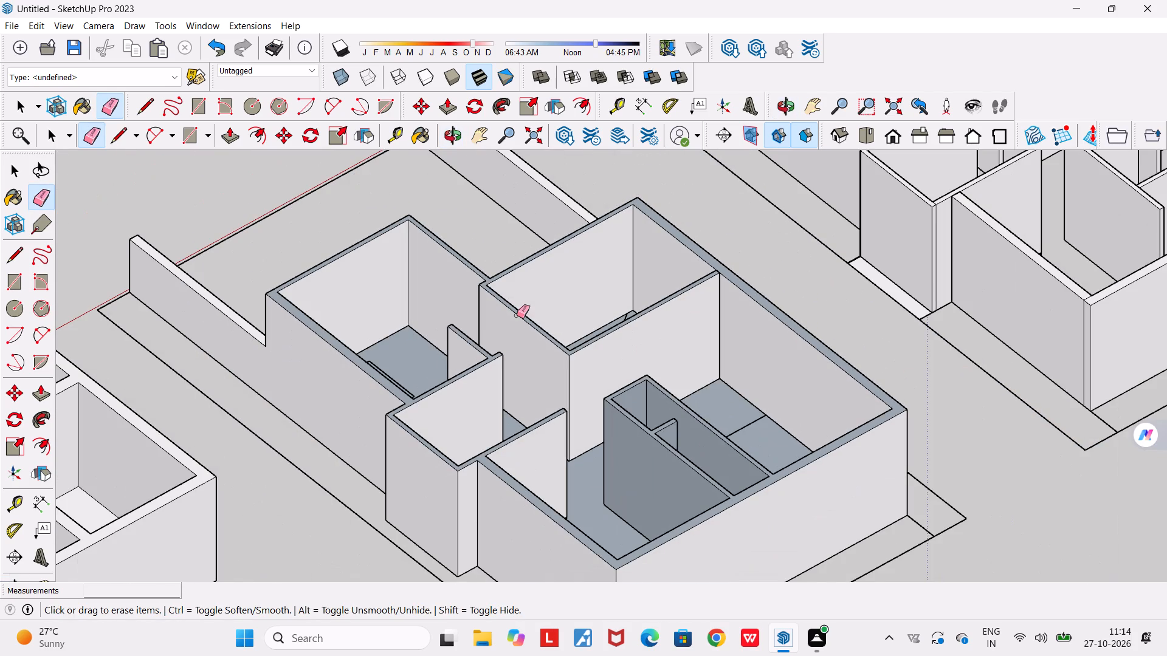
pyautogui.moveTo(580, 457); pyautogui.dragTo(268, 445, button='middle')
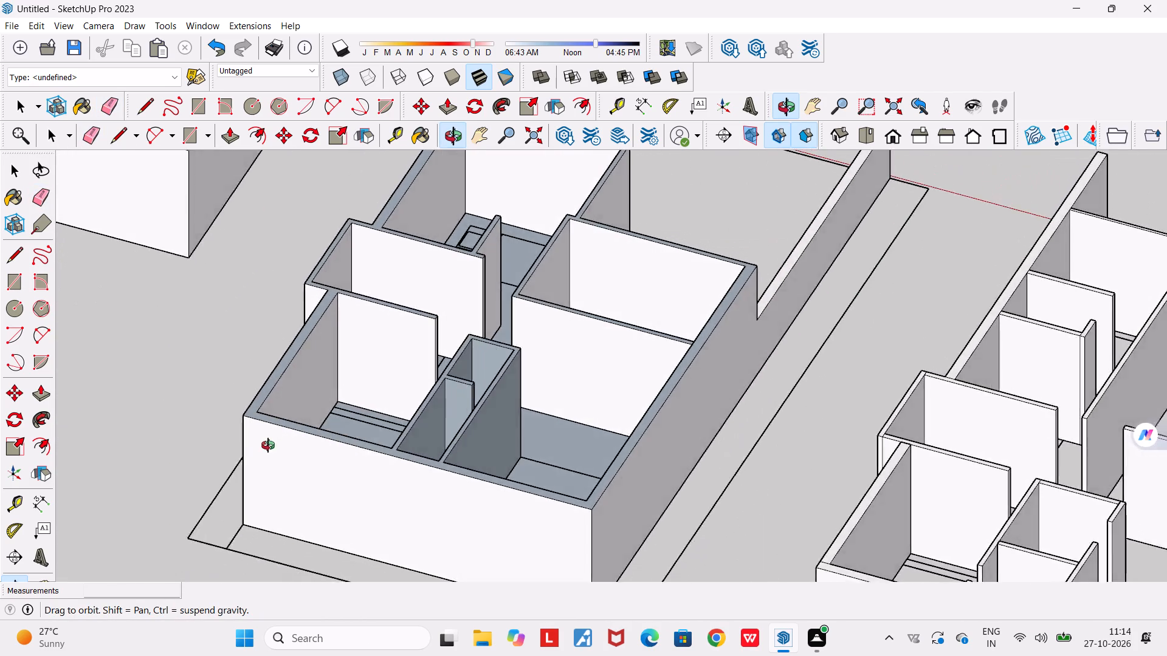
# Erase the vertical and top seams at the two outer corners of the staircase enclosure in the plan with the parked car.
pyautogui.moveTo(268, 445); pyautogui.dragTo(253, 440, button='middle')
pyautogui.scroll(-4, 253, 440)
pyautogui.scroll(6, 815, 500)
pyautogui.scroll(5, 471, 381)
pyautogui.moveTo(649, 379); pyautogui.dragTo(653, 496, button='middle')
pyautogui.scroll(2, 621, 494)
pyautogui.moveTo(584, 519); pyautogui.dragTo(586, 519)
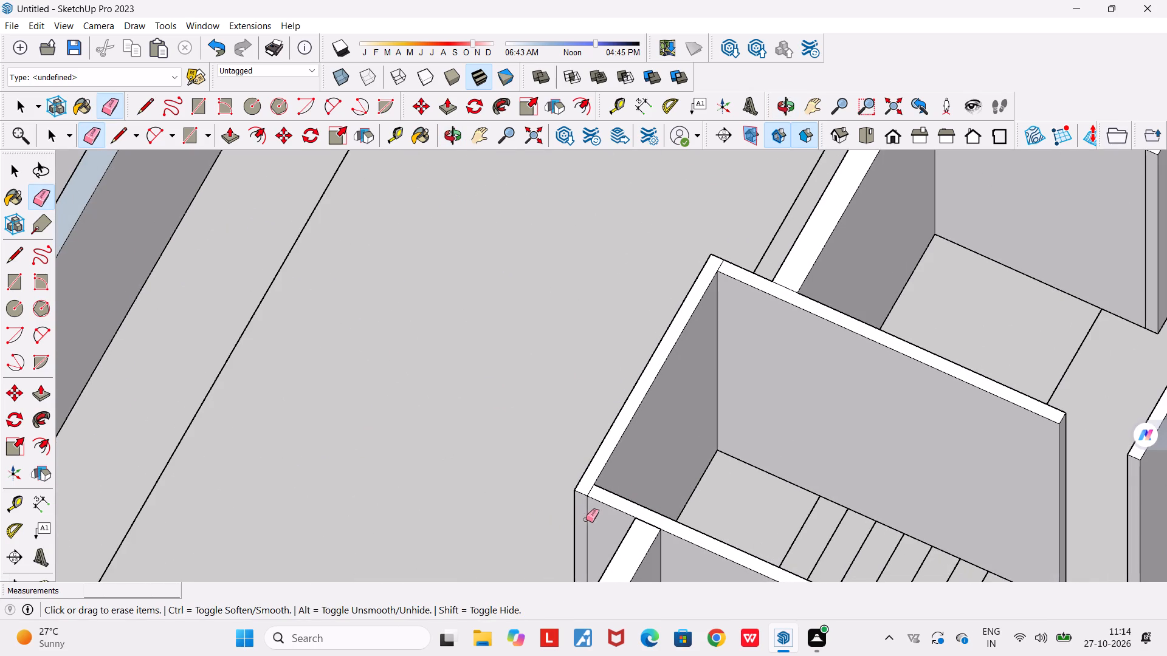
pyautogui.moveTo(586, 519); pyautogui.dragTo(593, 528)
pyautogui.moveTo(591, 488); pyautogui.dragTo(596, 501)
pyautogui.click(721, 264)
pyautogui.scroll(-6, 724, 265)
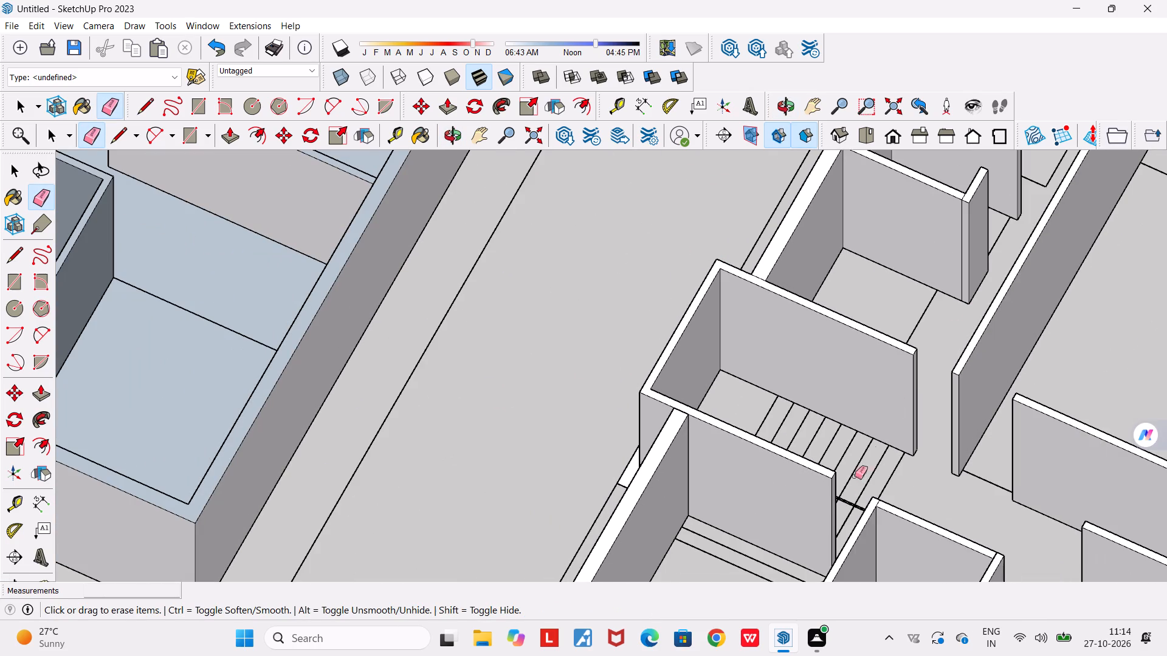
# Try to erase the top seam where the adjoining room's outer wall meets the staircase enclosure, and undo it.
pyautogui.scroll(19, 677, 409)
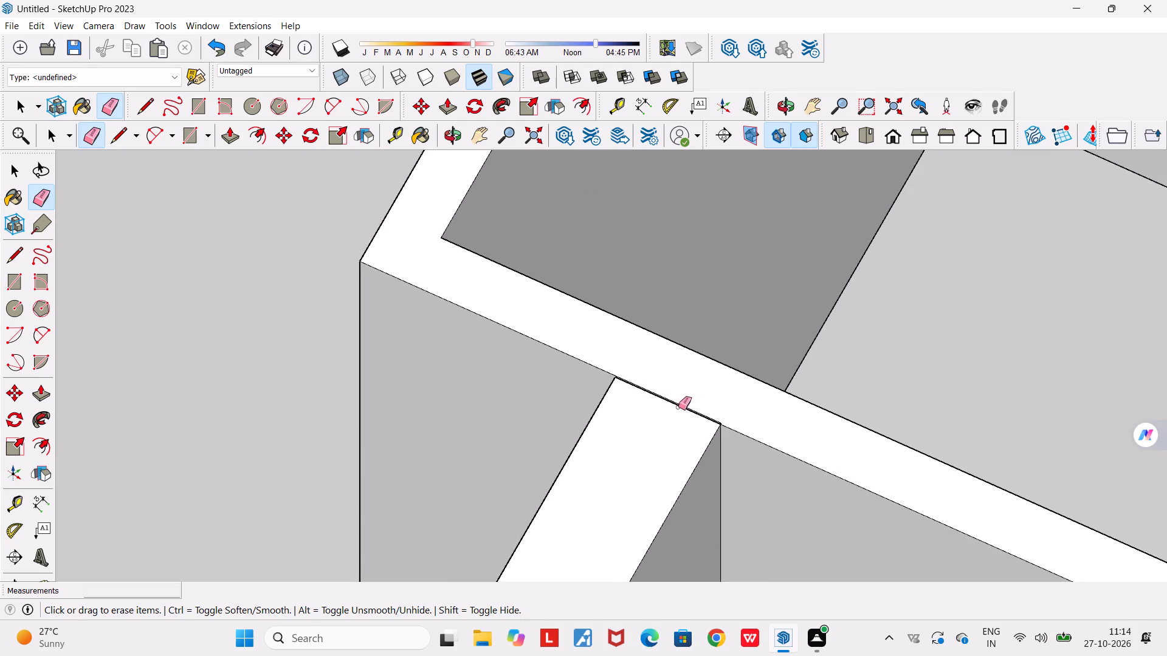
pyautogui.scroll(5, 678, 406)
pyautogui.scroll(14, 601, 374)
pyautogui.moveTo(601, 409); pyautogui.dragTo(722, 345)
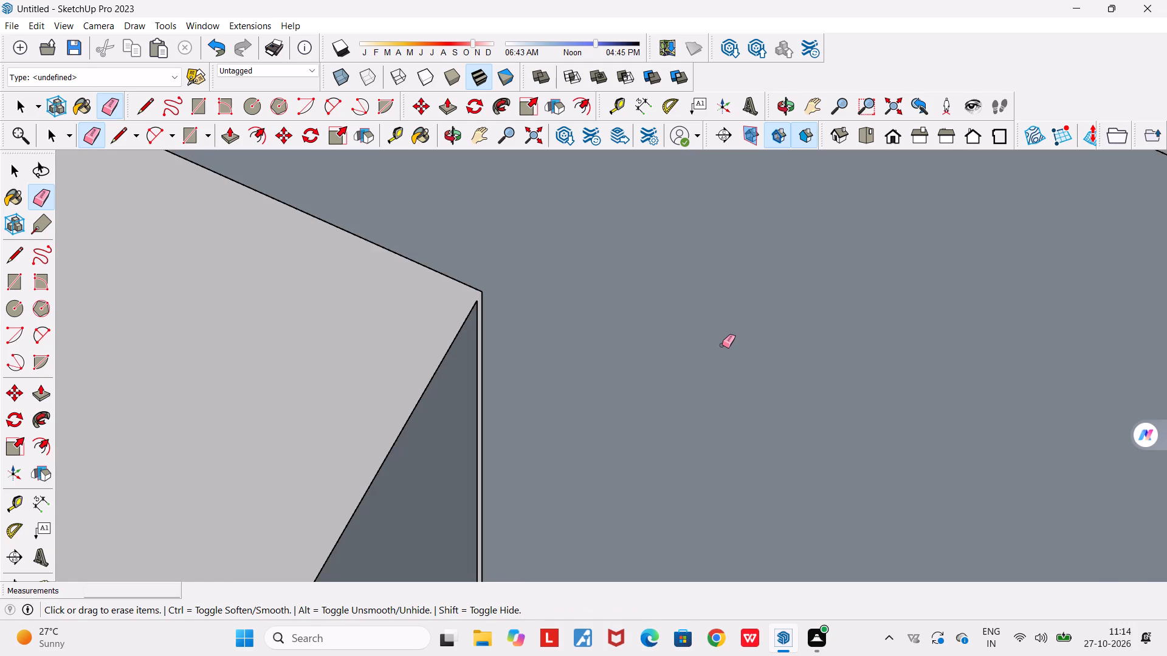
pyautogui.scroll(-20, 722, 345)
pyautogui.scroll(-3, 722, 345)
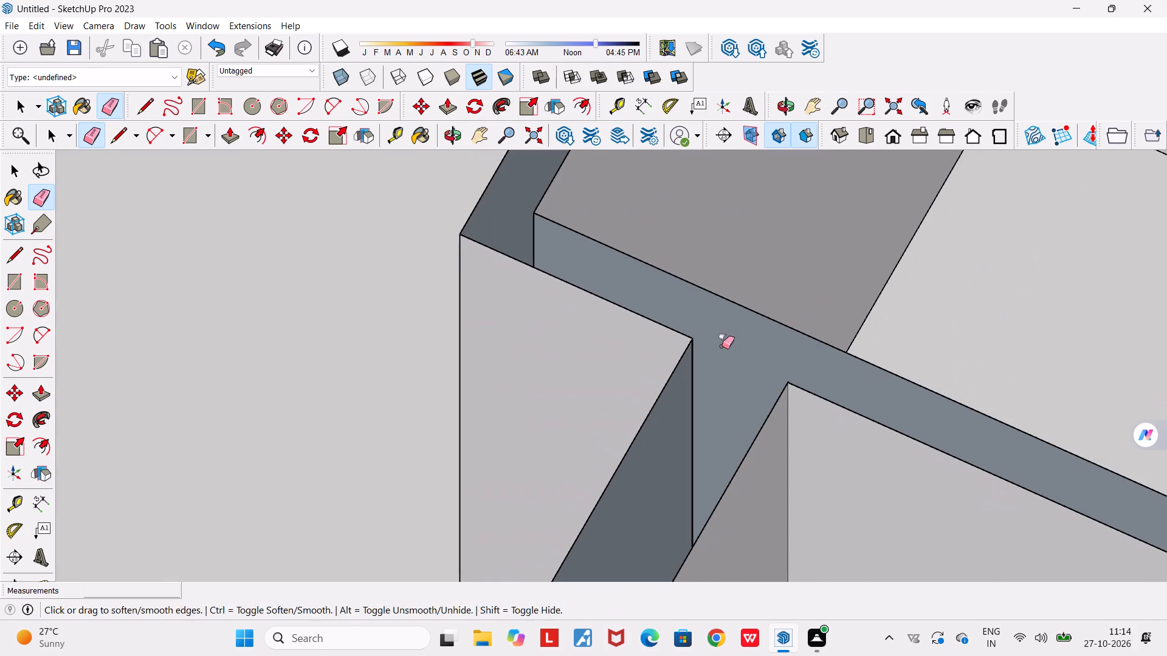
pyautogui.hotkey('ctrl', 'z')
# Erase the top seam at the corner of the small room opposite the staircase.
pyautogui.scroll(-10, 722, 345)
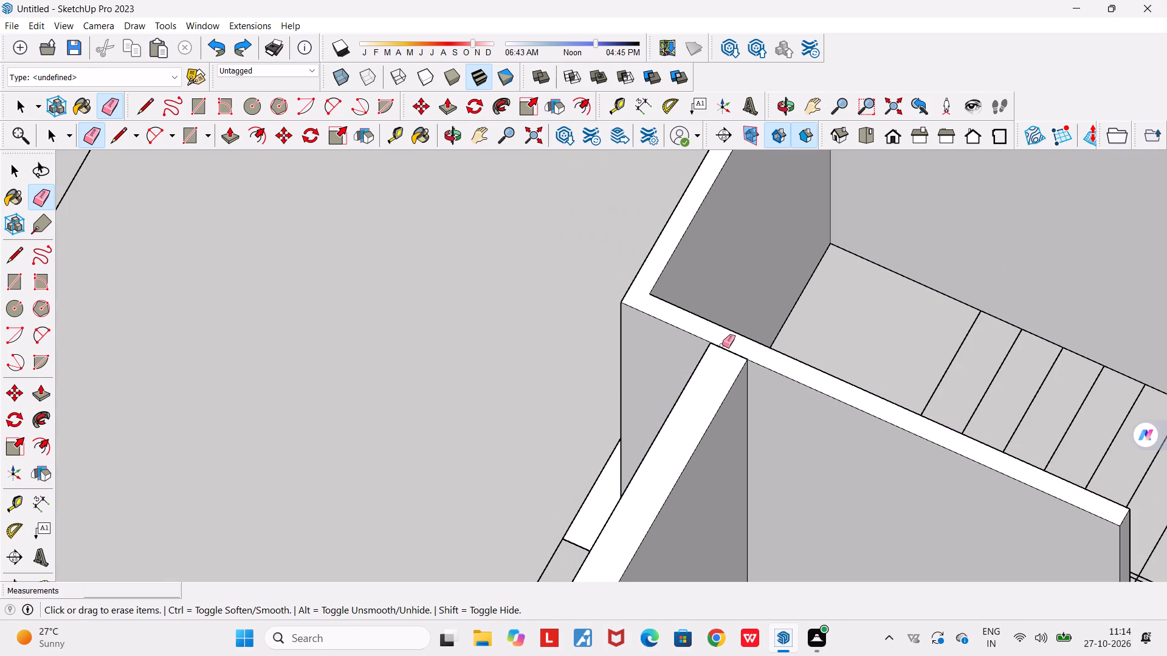
pyautogui.moveTo(704, 402); pyautogui.dragTo(1143, 423, button='middle')
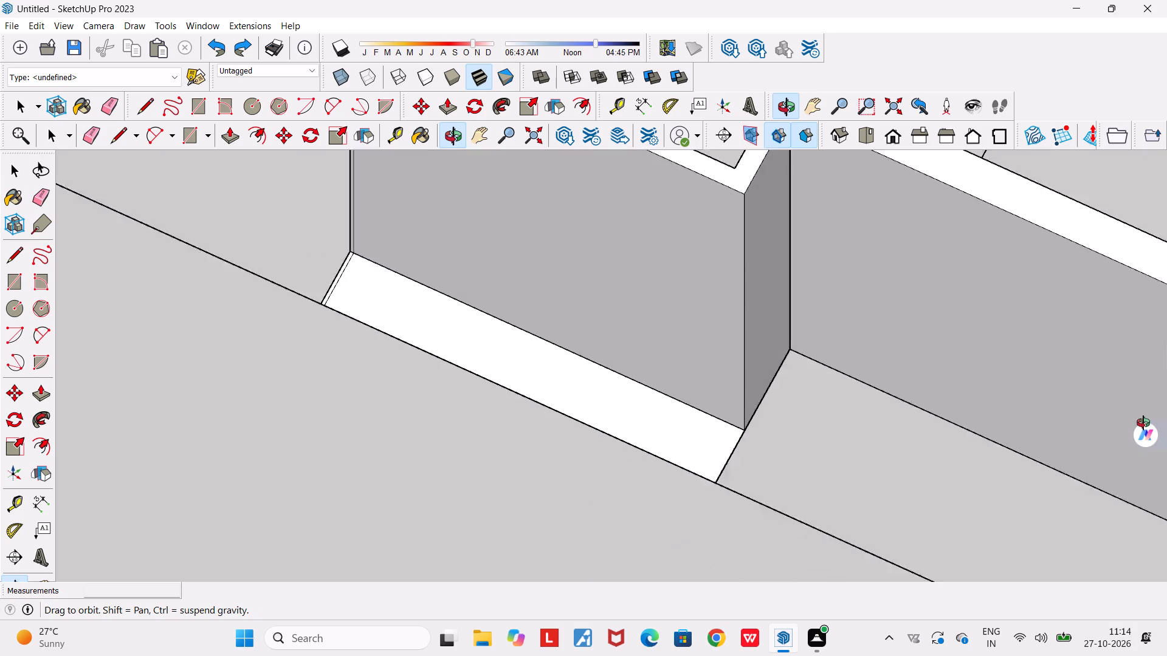
pyautogui.moveTo(1143, 423); pyautogui.dragTo(963, 507, button='middle')
pyautogui.scroll(-11, 963, 506)
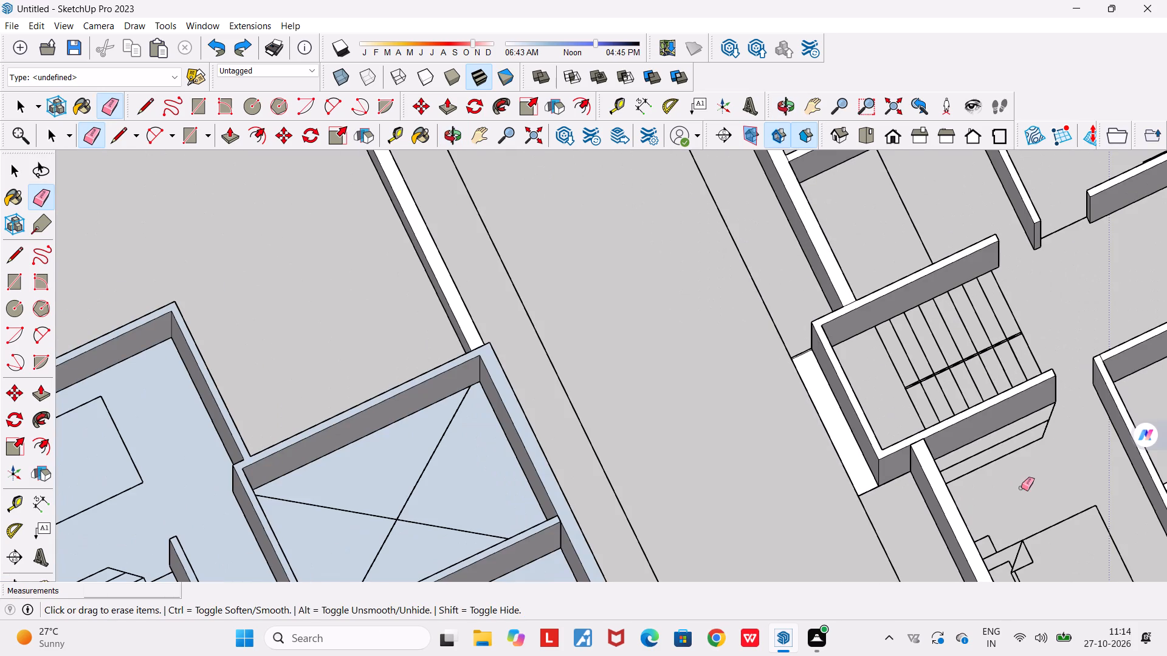
pyautogui.scroll(12, 1126, 366)
pyautogui.scroll(6, 1063, 325)
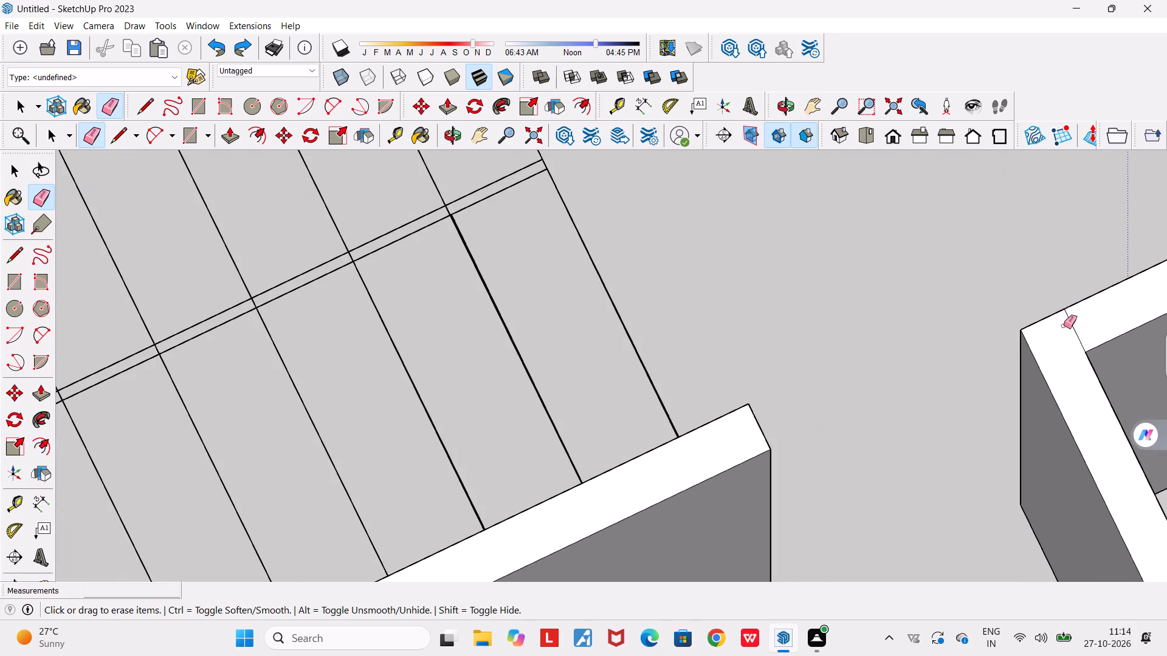
pyautogui.click(1064, 326)
pyautogui.moveTo(1070, 321); pyautogui.dragTo(1090, 315)
pyautogui.scroll(-17, 1090, 315)
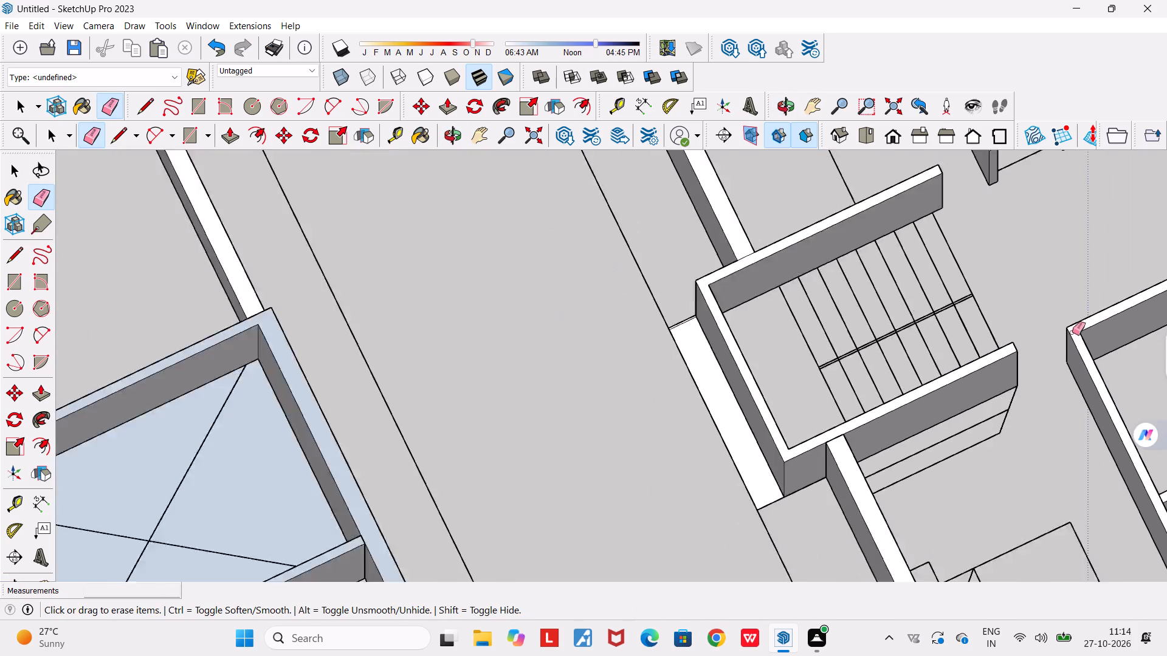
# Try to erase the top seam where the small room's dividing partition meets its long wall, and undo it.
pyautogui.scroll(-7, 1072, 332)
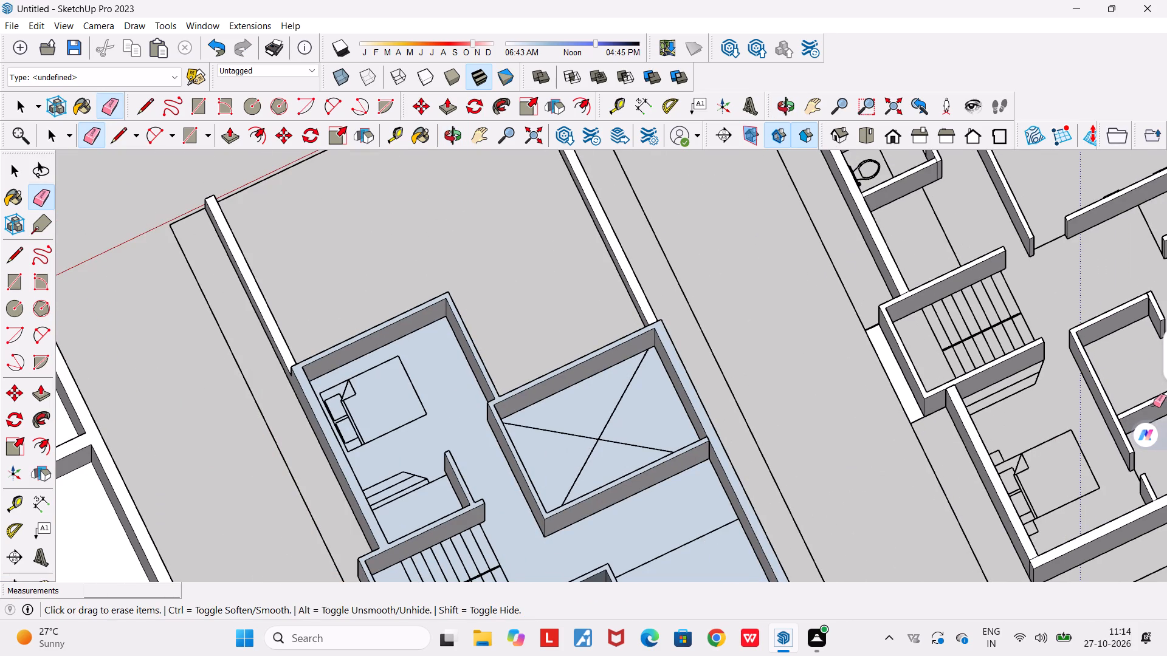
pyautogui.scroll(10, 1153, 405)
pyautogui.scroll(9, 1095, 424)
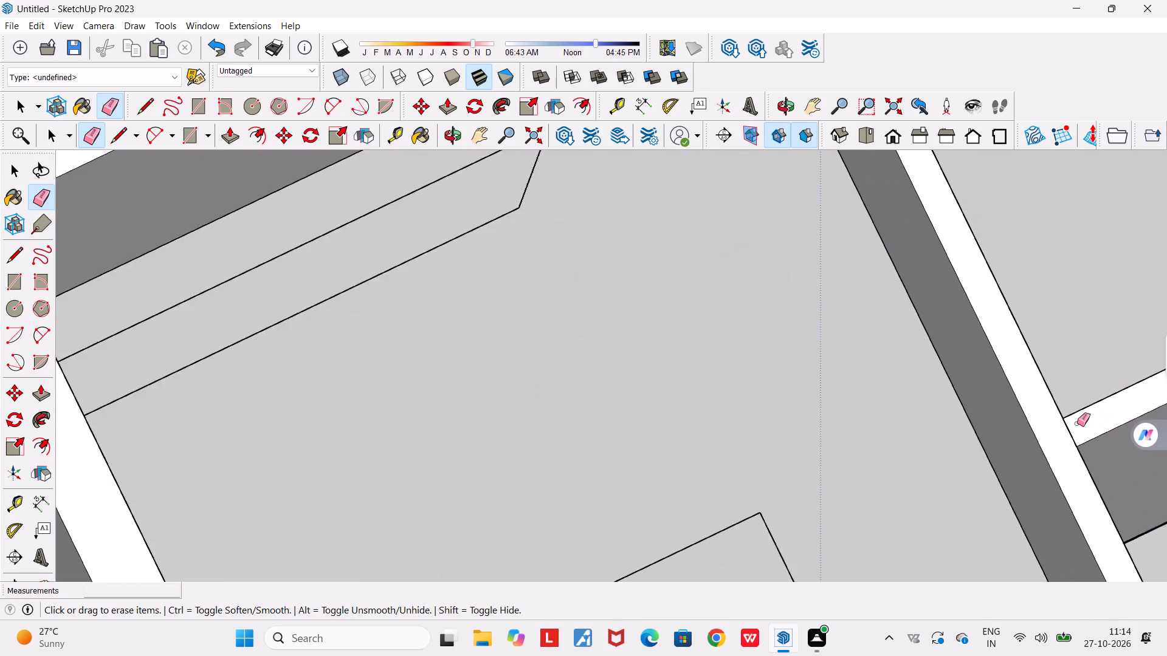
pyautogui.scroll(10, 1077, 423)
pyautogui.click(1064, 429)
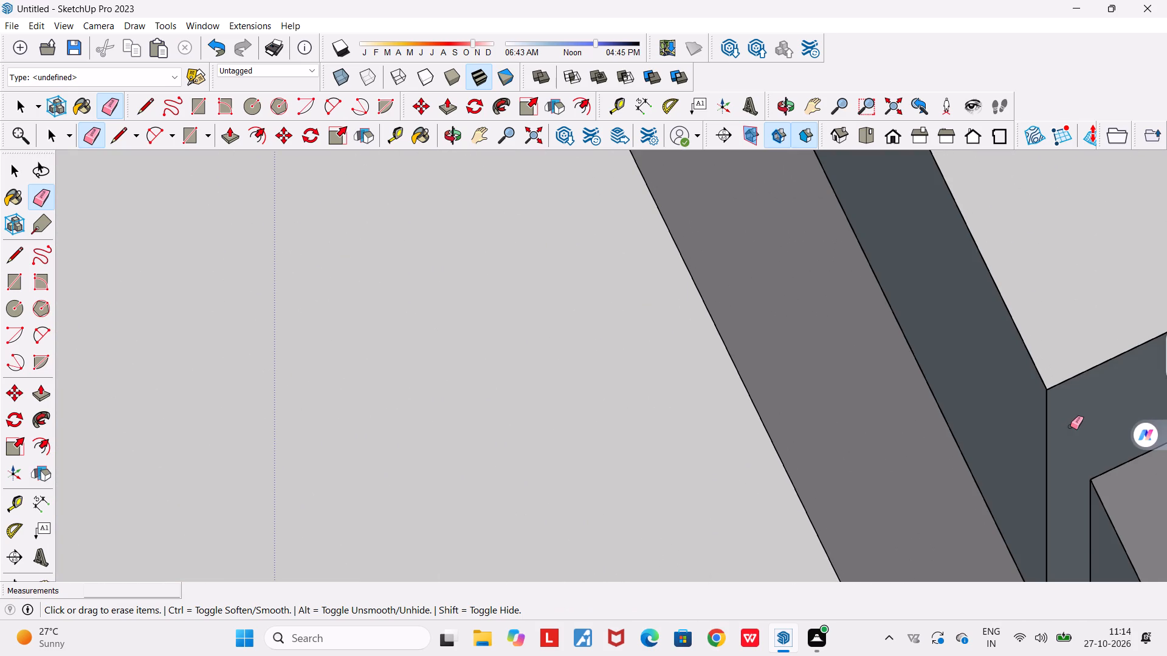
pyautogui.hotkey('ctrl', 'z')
# Erase the top seams where the living room's end partition and the short wall beside it meet the long outer wall.
pyautogui.scroll(-19, 1070, 426)
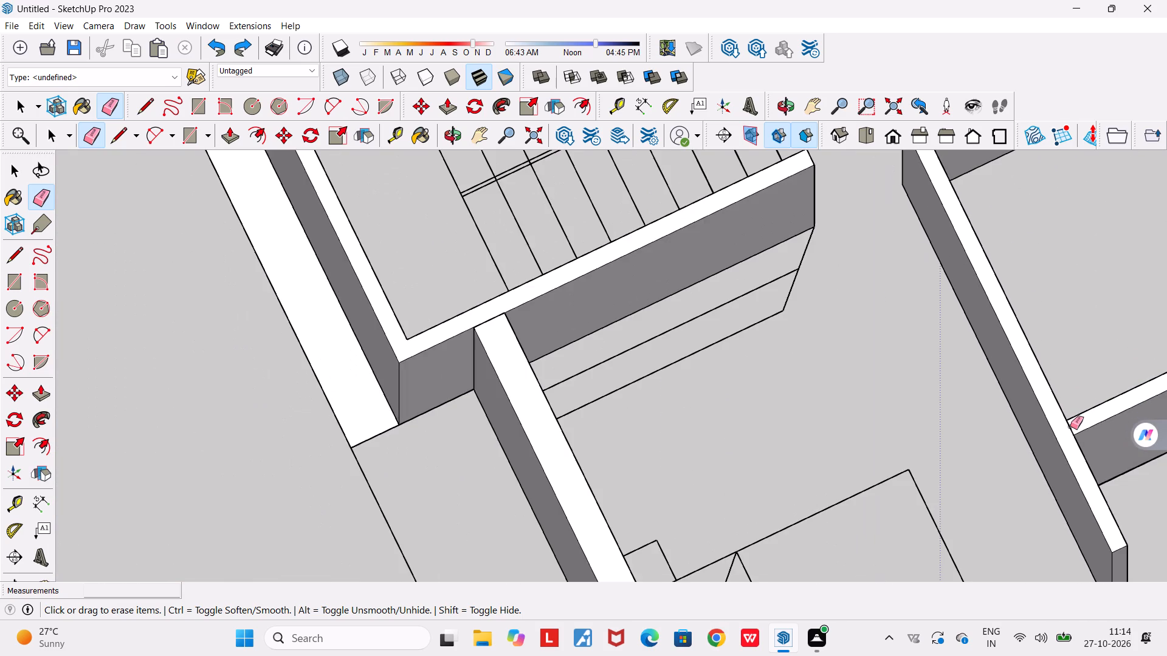
pyautogui.scroll(-11, 906, 502)
pyautogui.scroll(4, 1090, 469)
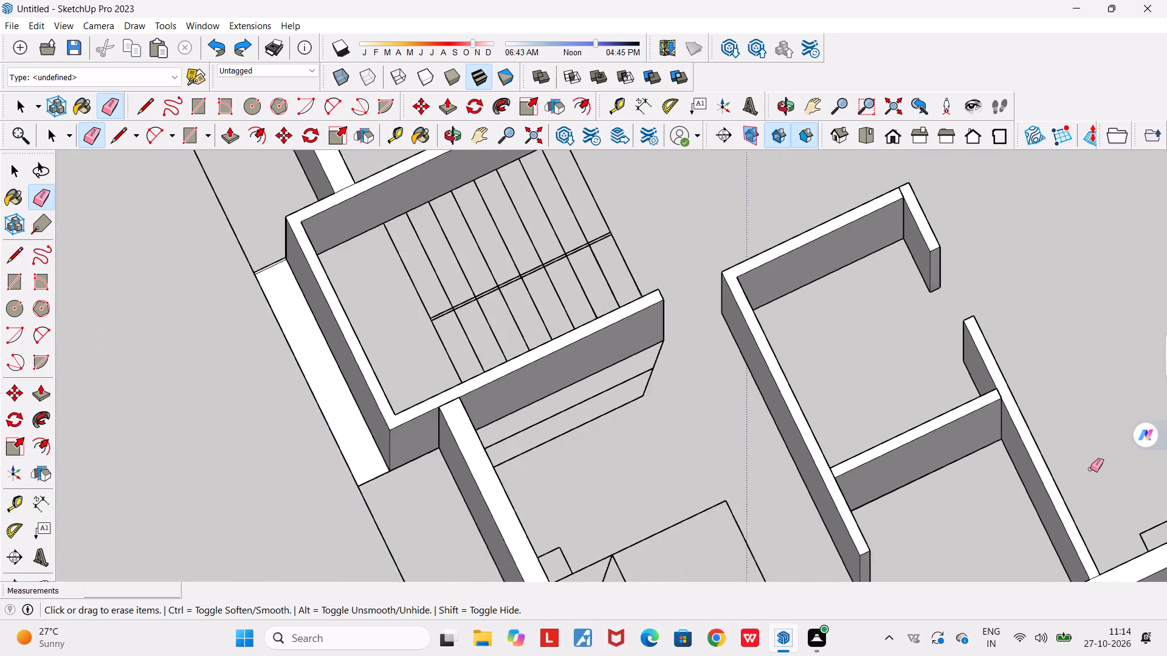
pyautogui.scroll(4, 1090, 469)
pyautogui.moveTo(1086, 468); pyautogui.dragTo(689, 400, button='middle')
pyautogui.scroll(-3, 689, 400)
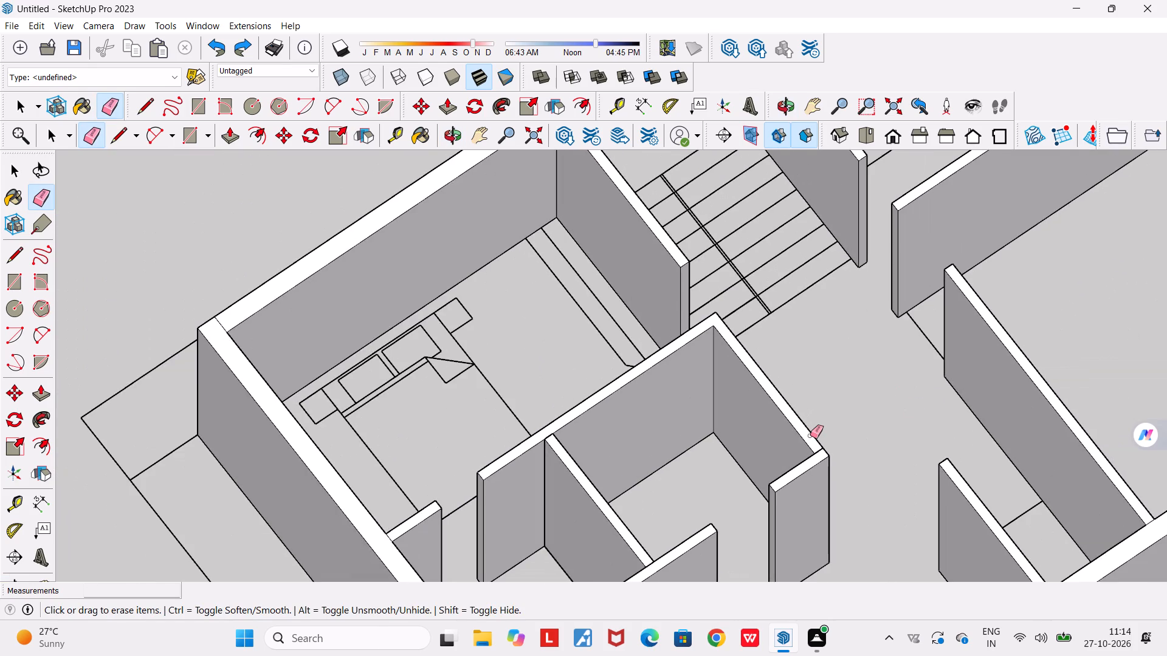
pyautogui.scroll(5, 810, 436)
pyautogui.scroll(-12, 818, 440)
pyautogui.moveTo(914, 531); pyautogui.dragTo(862, 511, button='middle')
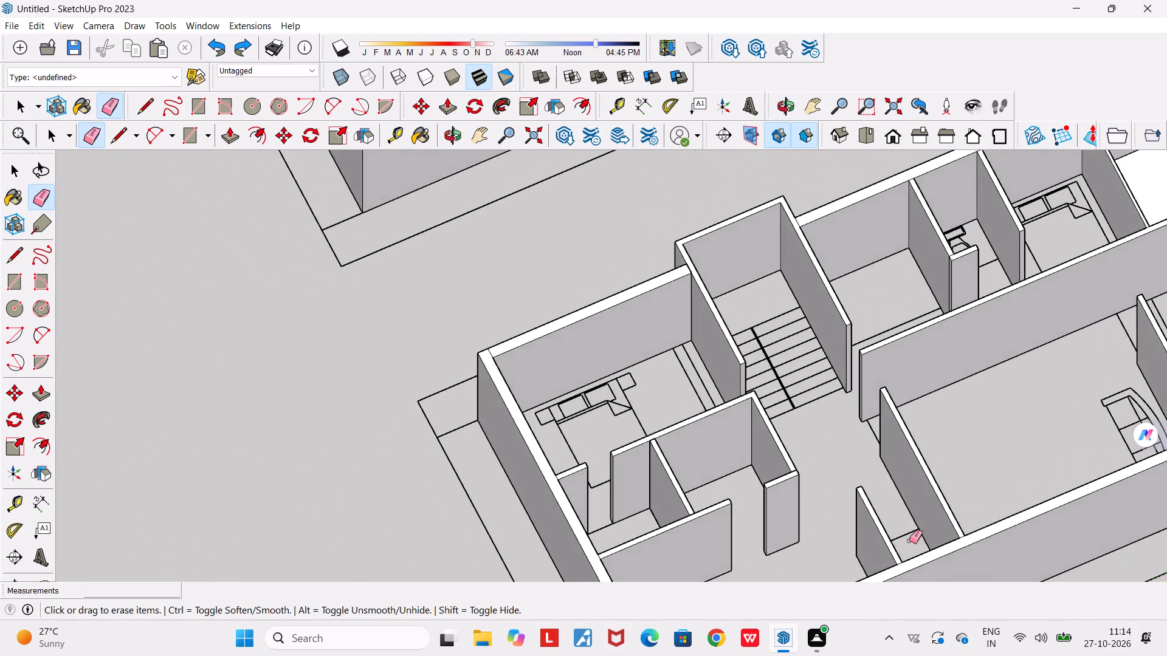
pyautogui.scroll(5, 912, 542)
pyautogui.scroll(13, 995, 542)
pyautogui.moveTo(1001, 530); pyautogui.dragTo(1014, 587)
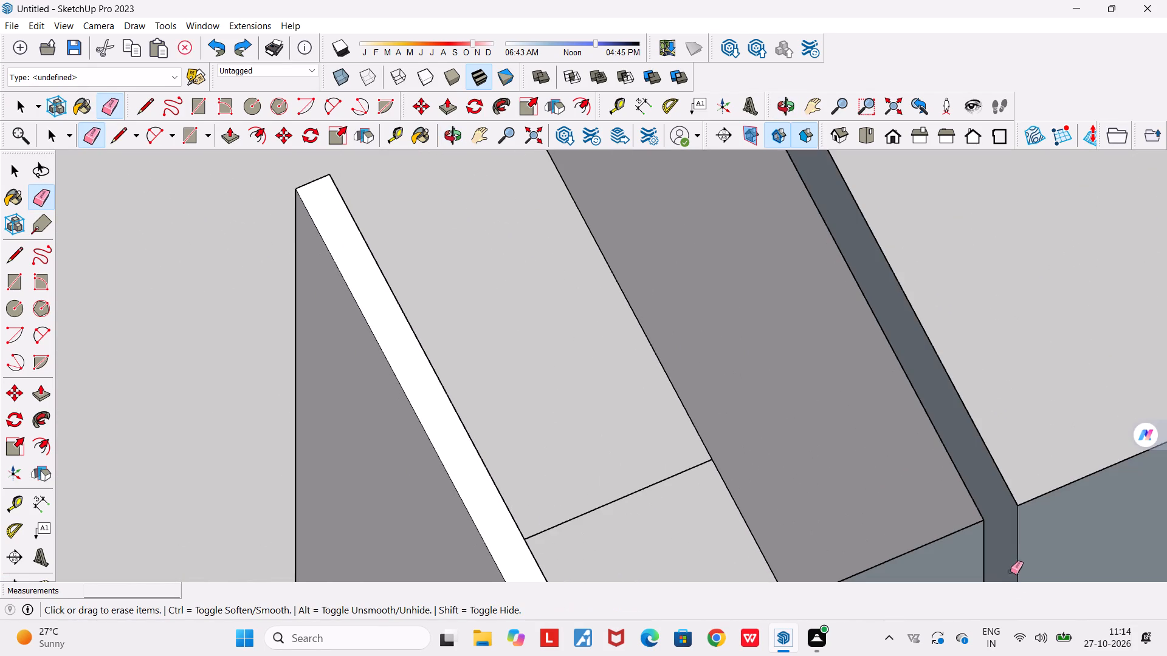
pyautogui.hotkey('ctrl', 'z')
pyautogui.moveTo(1005, 518); pyautogui.dragTo(1005, 507)
pyautogui.scroll(-16, 1003, 498)
pyautogui.scroll(14, 940, 538)
pyautogui.moveTo(890, 538); pyautogui.dragTo(884, 534)
pyautogui.scroll(-20, 884, 534)
pyautogui.scroll(-4, 884, 534)
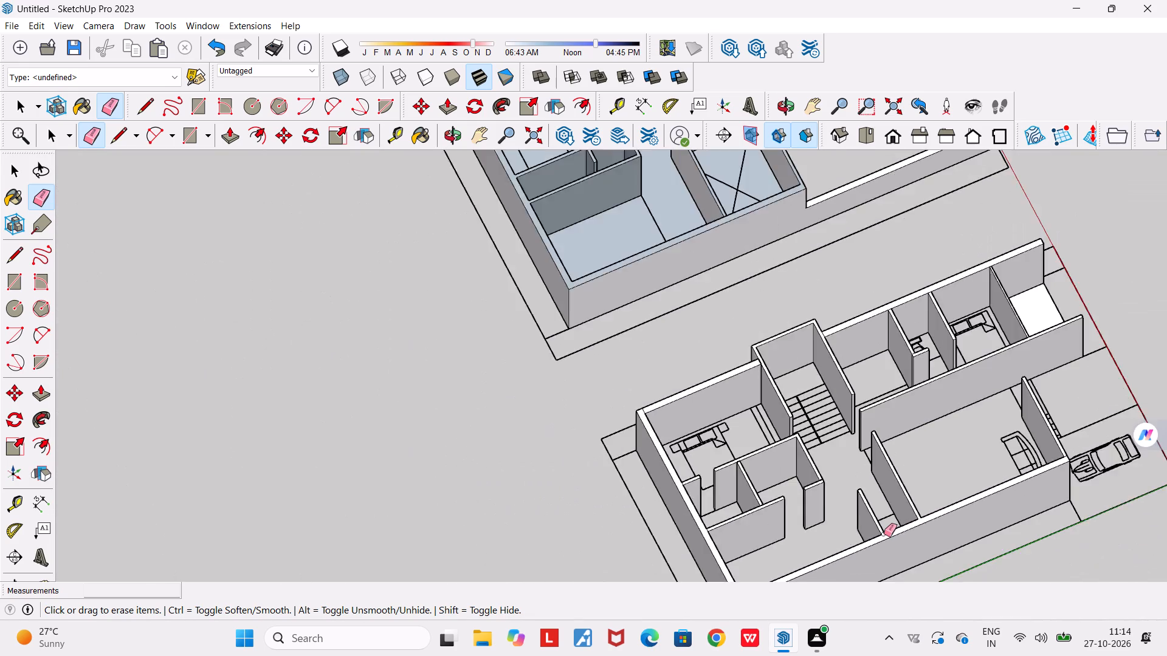
# Erase the vertical and top seams at the rear outer corner, where the living room's long outer wall meets the back wall.
pyautogui.scroll(-5, 884, 534)
pyautogui.scroll(3, 773, 586)
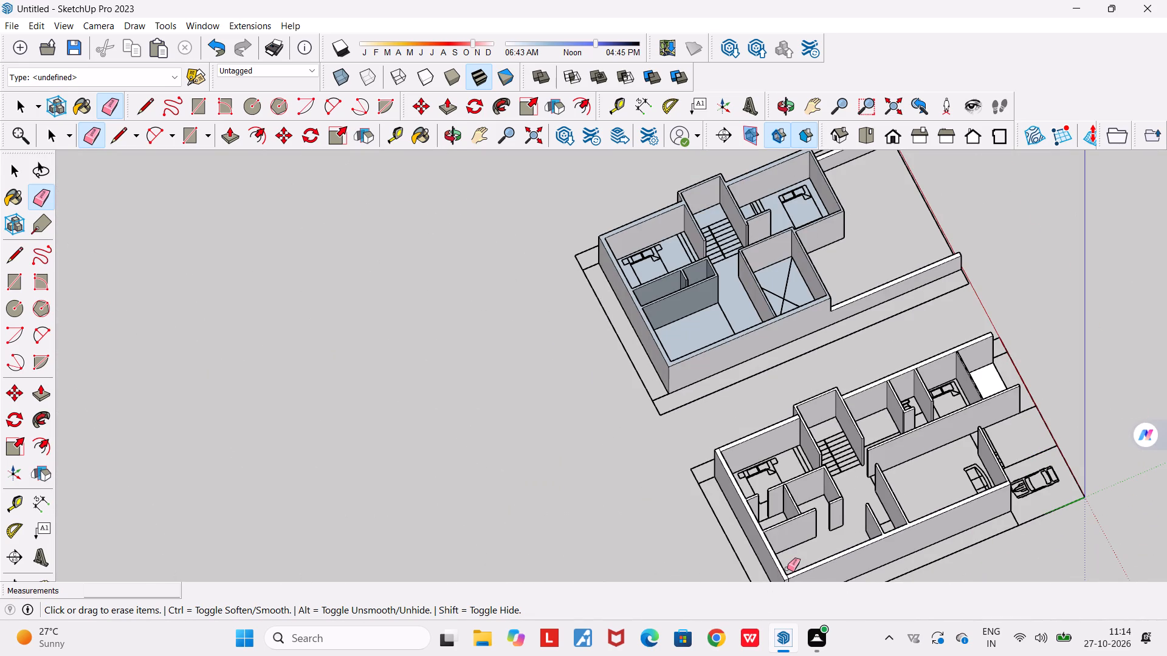
pyautogui.moveTo(787, 569); pyautogui.dragTo(830, 415, button='middle')
pyautogui.scroll(10, 848, 482)
pyautogui.click(804, 490)
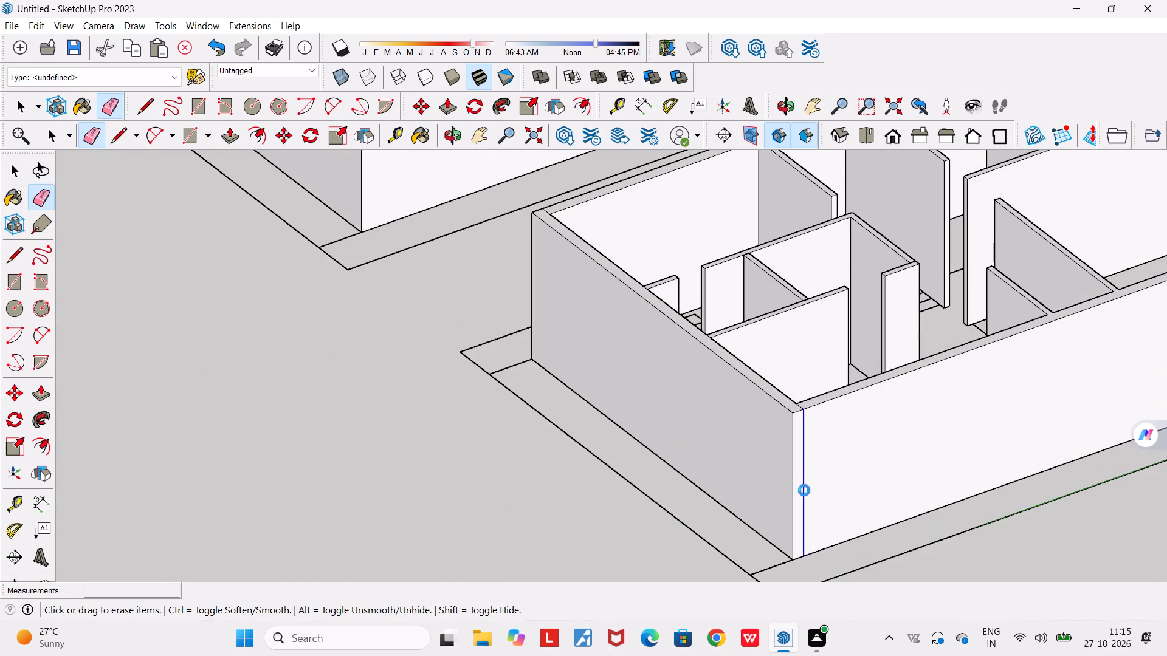
pyautogui.scroll(13, 790, 425)
pyautogui.click(811, 381)
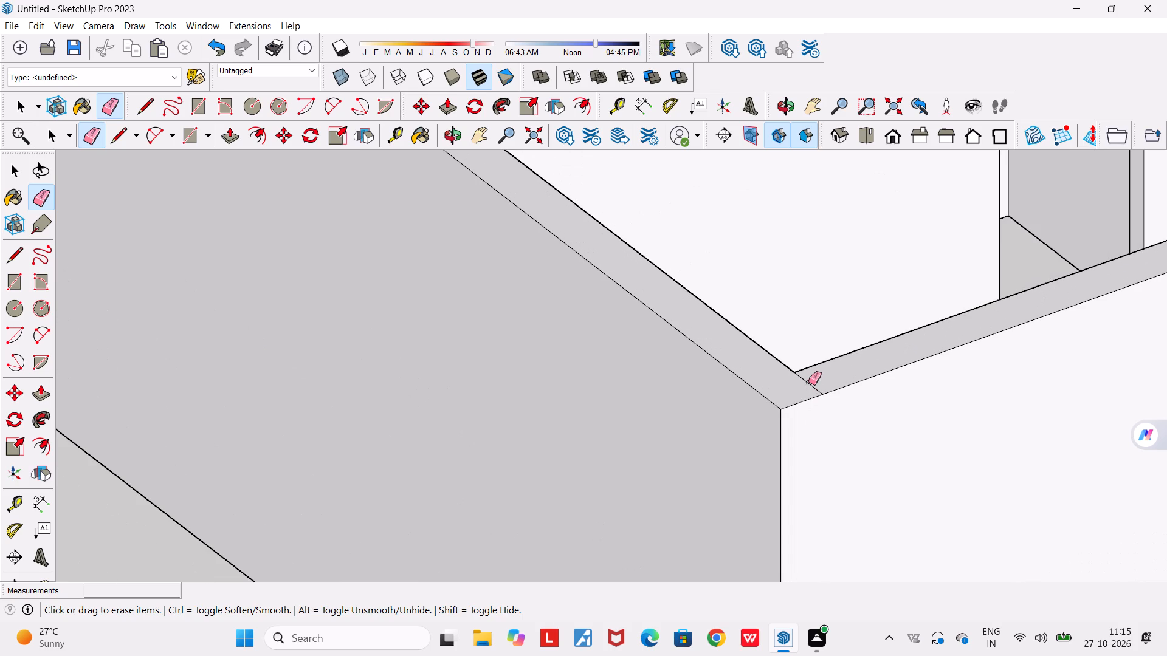
pyautogui.scroll(-11, 807, 386)
# Erase the top and vertical seams at the other rear outer corner, on the staircase side of the house.
pyautogui.moveTo(782, 406); pyautogui.dragTo(1104, 494, button='middle')
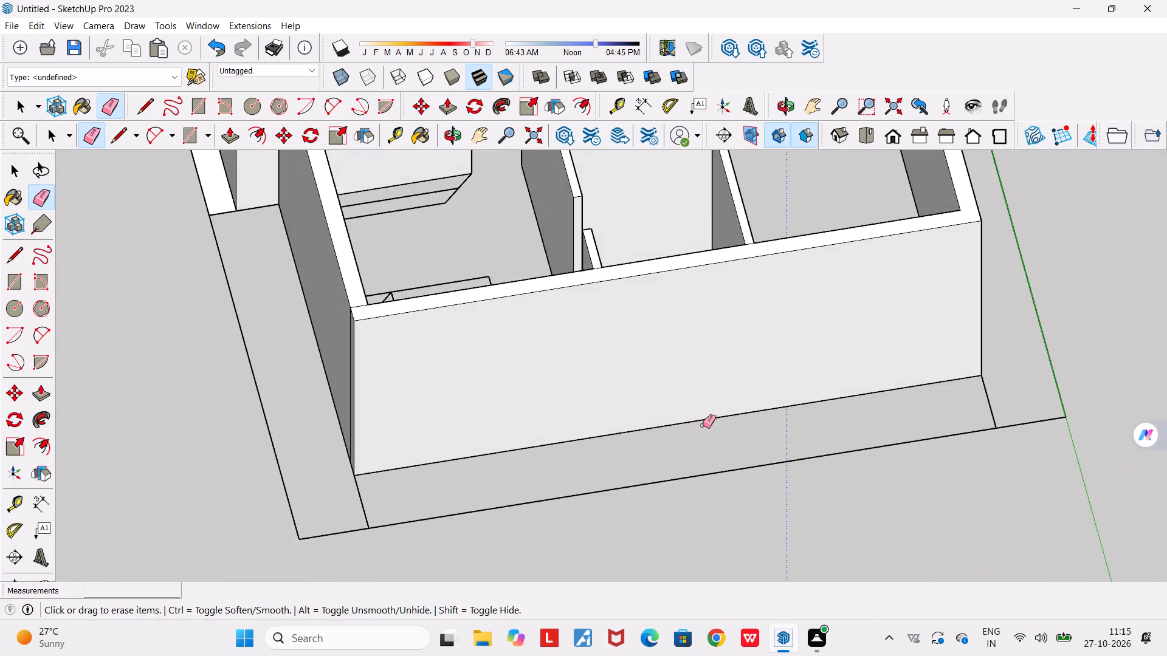
pyautogui.moveTo(625, 408); pyautogui.dragTo(895, 354, button='middle')
pyautogui.scroll(6, 576, 354)
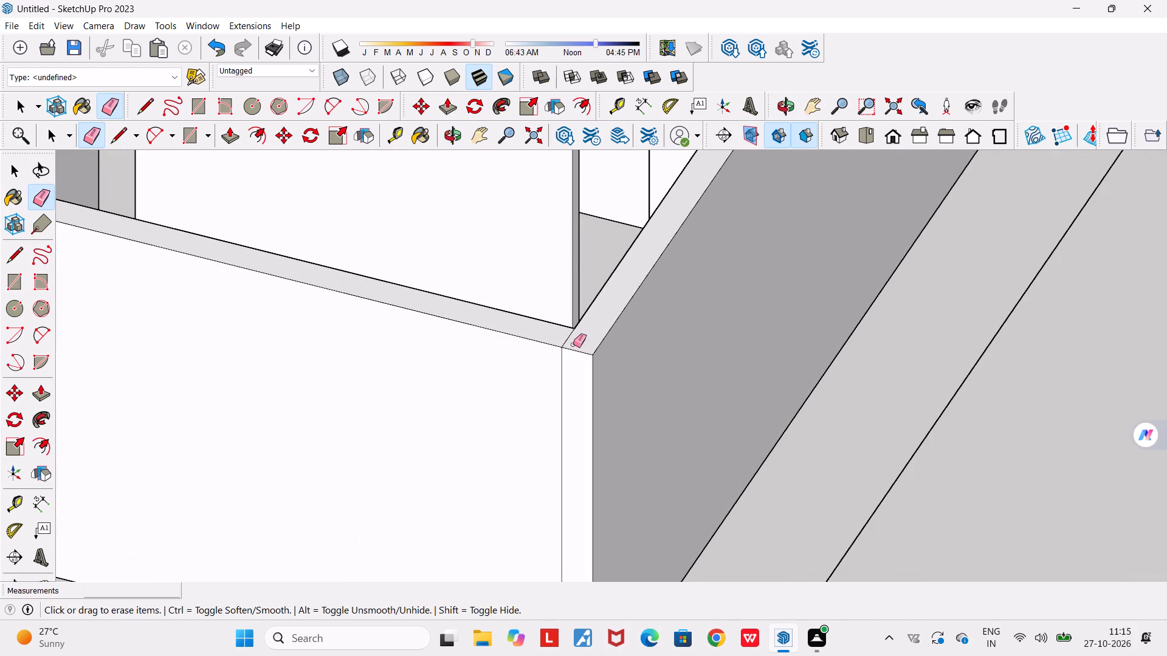
pyautogui.moveTo(568, 340); pyautogui.dragTo(562, 340)
pyautogui.moveTo(569, 376); pyautogui.dragTo(549, 376)
pyautogui.scroll(-13, 549, 376)
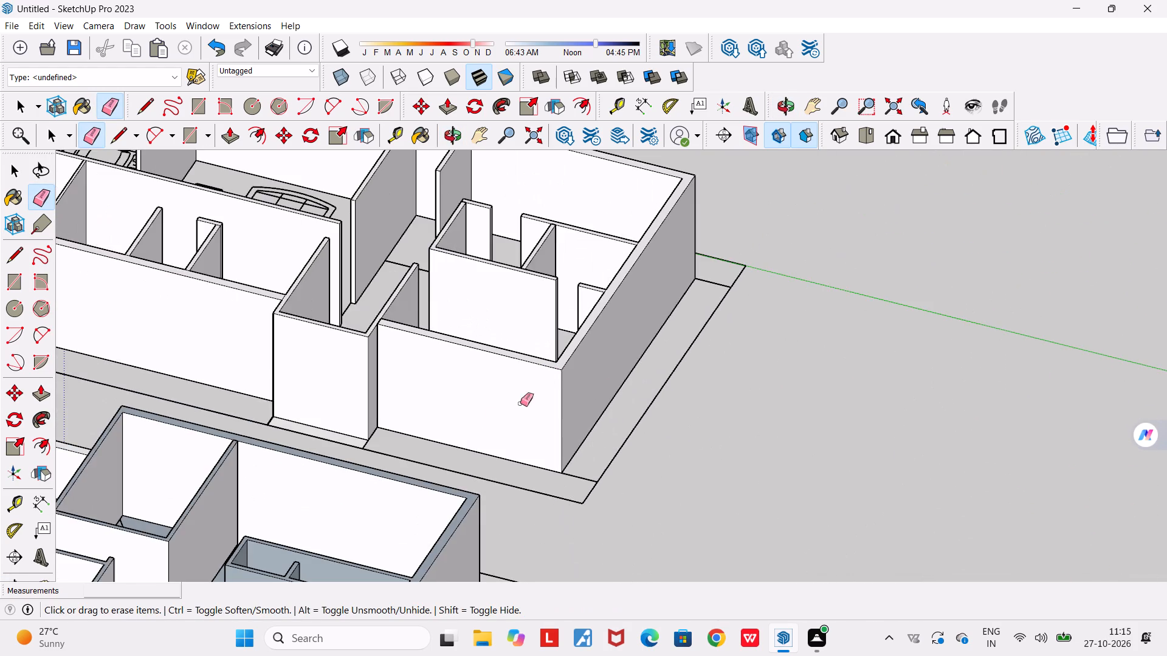
# Erase the vertical seam near the corner of the small room facing the staircase.
pyautogui.moveTo(486, 425); pyautogui.dragTo(694, 421, button='middle')
pyautogui.scroll(12, 473, 398)
pyautogui.moveTo(439, 400); pyautogui.dragTo(737, 402, button='middle')
pyautogui.moveTo(644, 392); pyautogui.dragTo(582, 397)
pyautogui.scroll(-5, 602, 400)
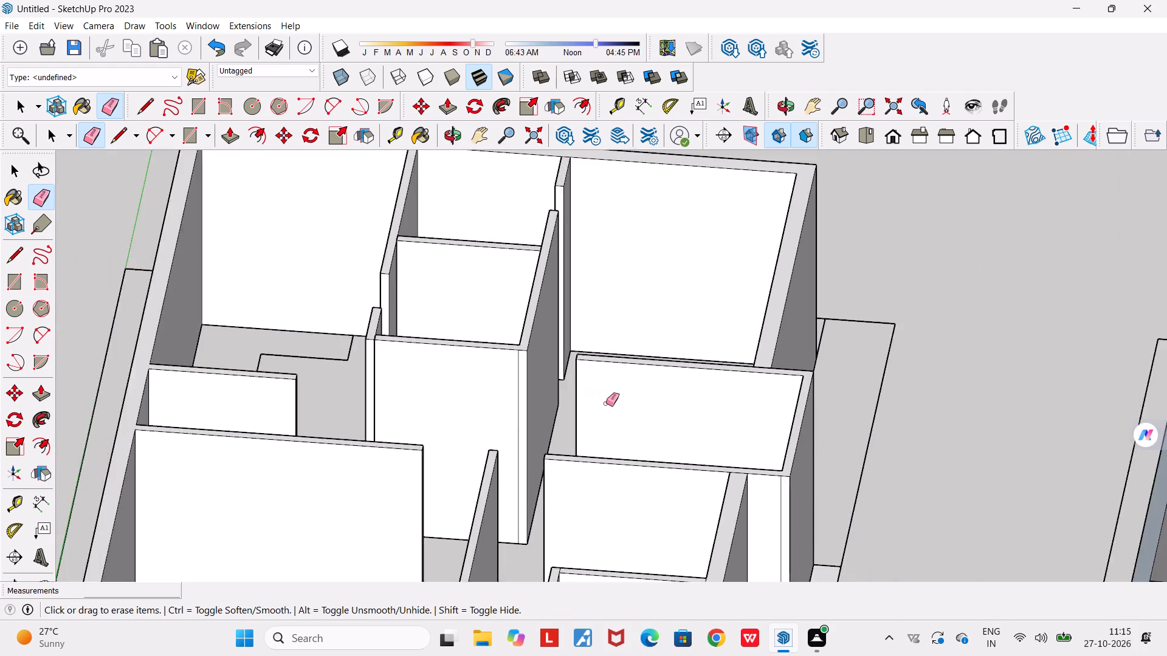
pyautogui.scroll(-4, 606, 403)
pyautogui.moveTo(626, 453); pyautogui.dragTo(808, 573, button='middle')
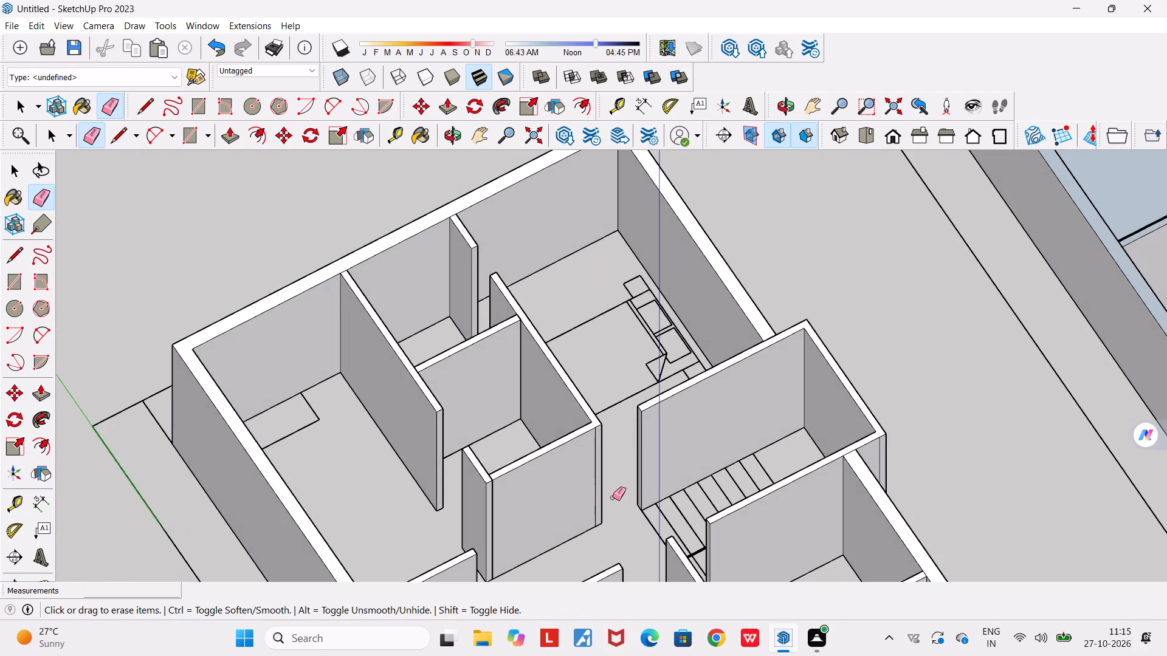
pyautogui.scroll(8, 613, 499)
pyautogui.moveTo(586, 475); pyautogui.dragTo(561, 491)
pyautogui.scroll(-5, 557, 494)
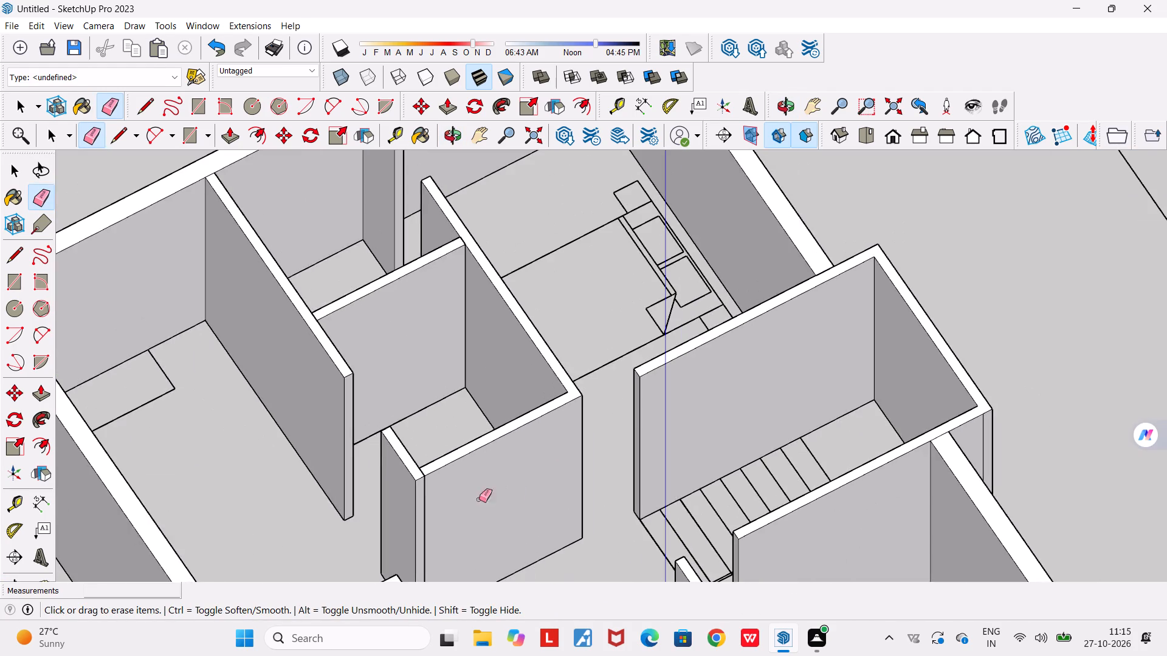
# Erase the top seam at the corner where the toilet's side partition meets its short return wall.
pyautogui.scroll(5, 418, 497)
pyautogui.scroll(-11, 418, 497)
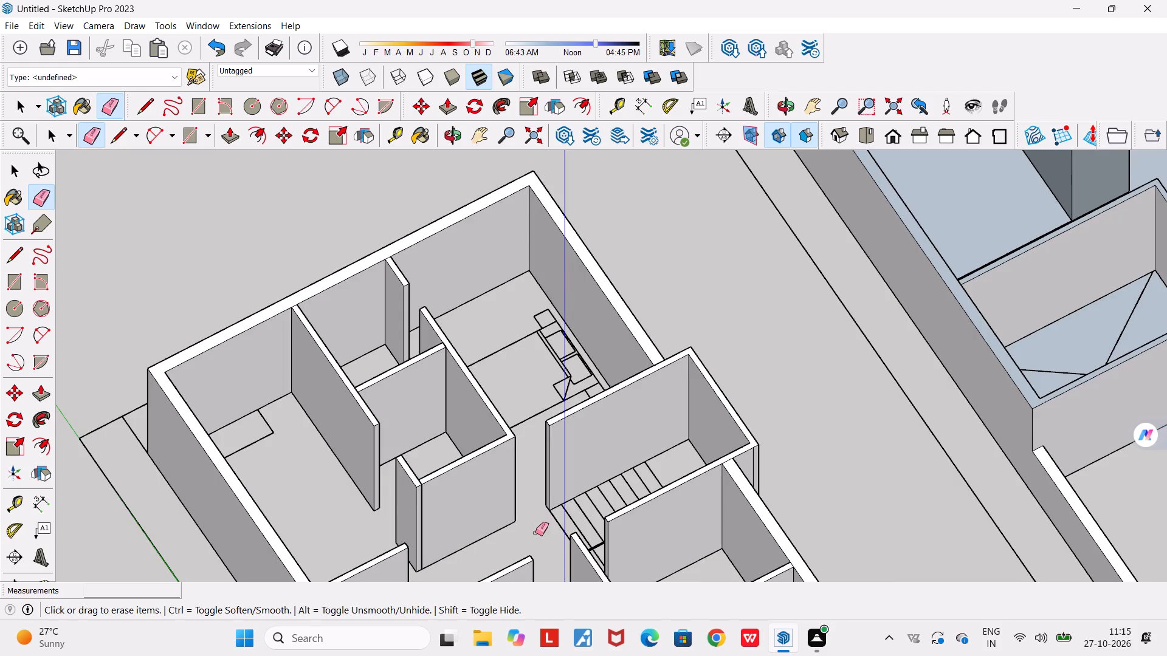
pyautogui.moveTo(535, 533); pyautogui.dragTo(726, 523, button='middle')
pyautogui.scroll(6, 814, 553)
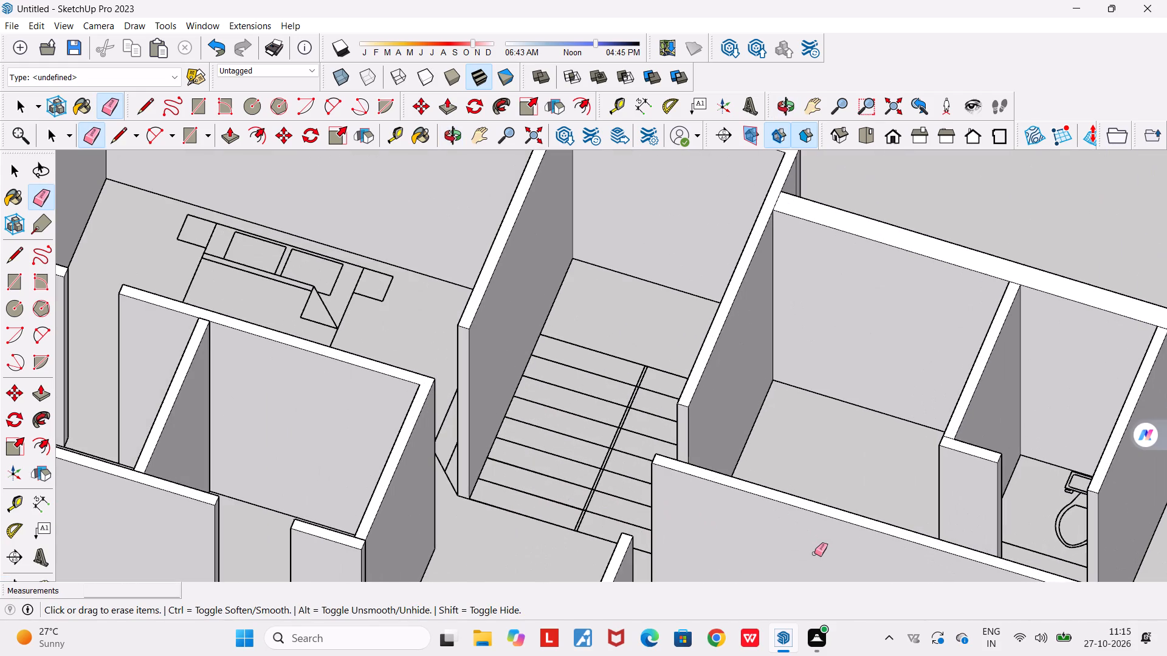
pyautogui.scroll(12, 957, 431)
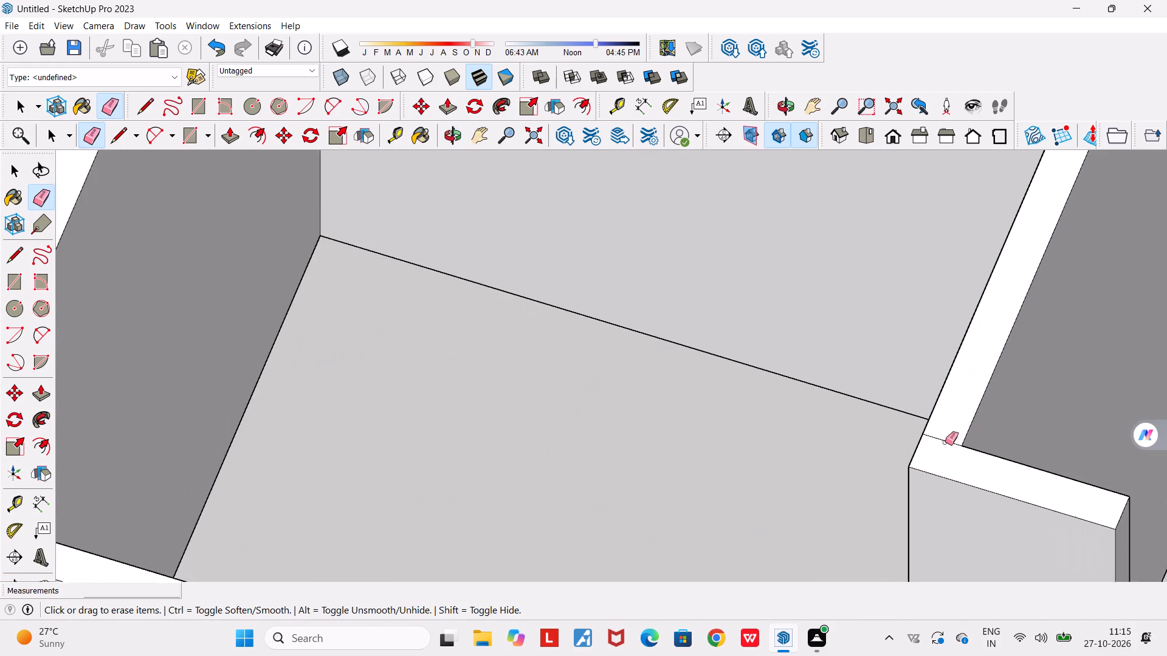
pyautogui.scroll(1, 945, 442)
pyautogui.moveTo(934, 457); pyautogui.dragTo(947, 428)
pyautogui.scroll(-18, 947, 428)
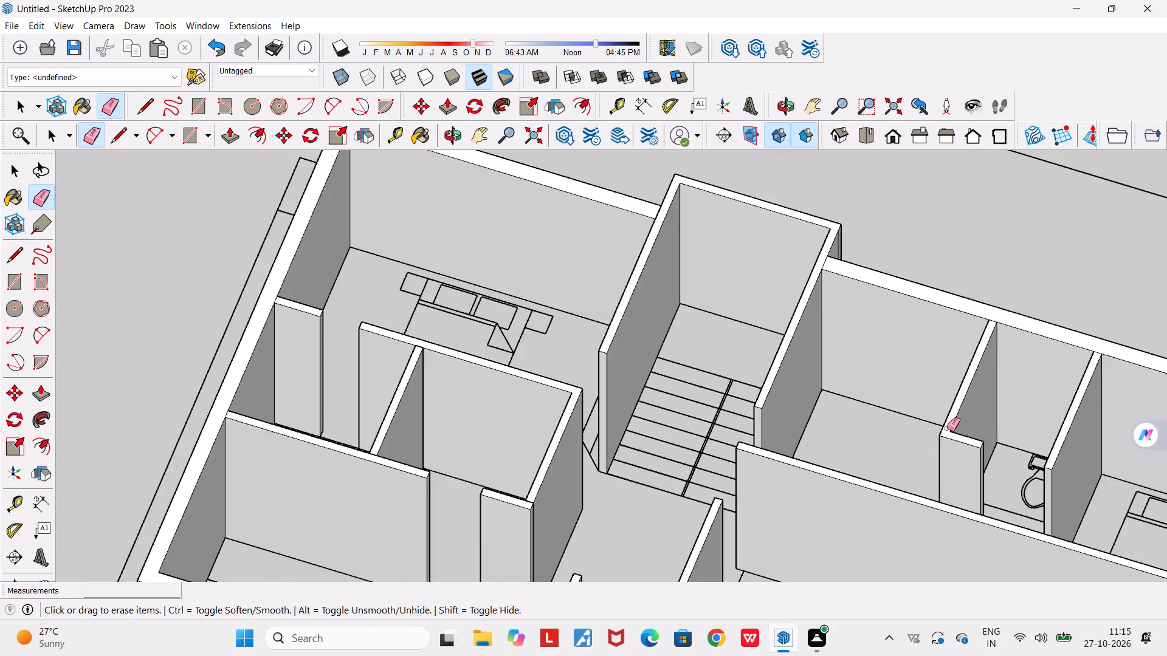
# Erase the top seam where the partition between the smaller bedroom and the end room meets the long inner wall.
pyautogui.scroll(-4, 947, 428)
pyautogui.scroll(2, 1027, 456)
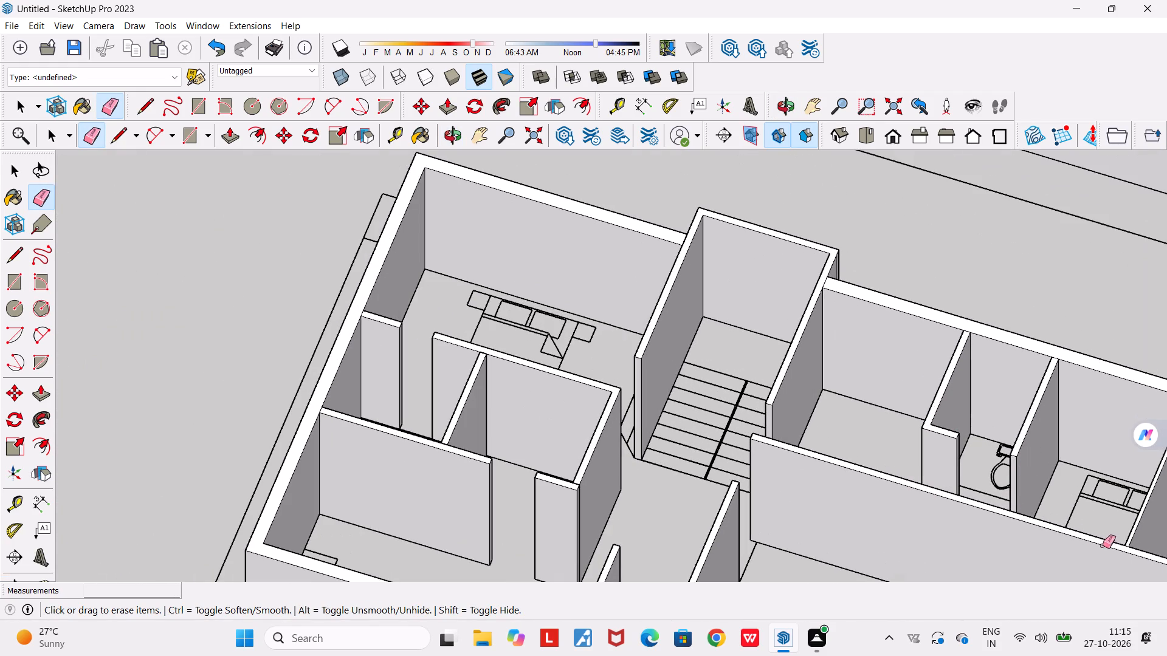
pyautogui.scroll(18, 1137, 547)
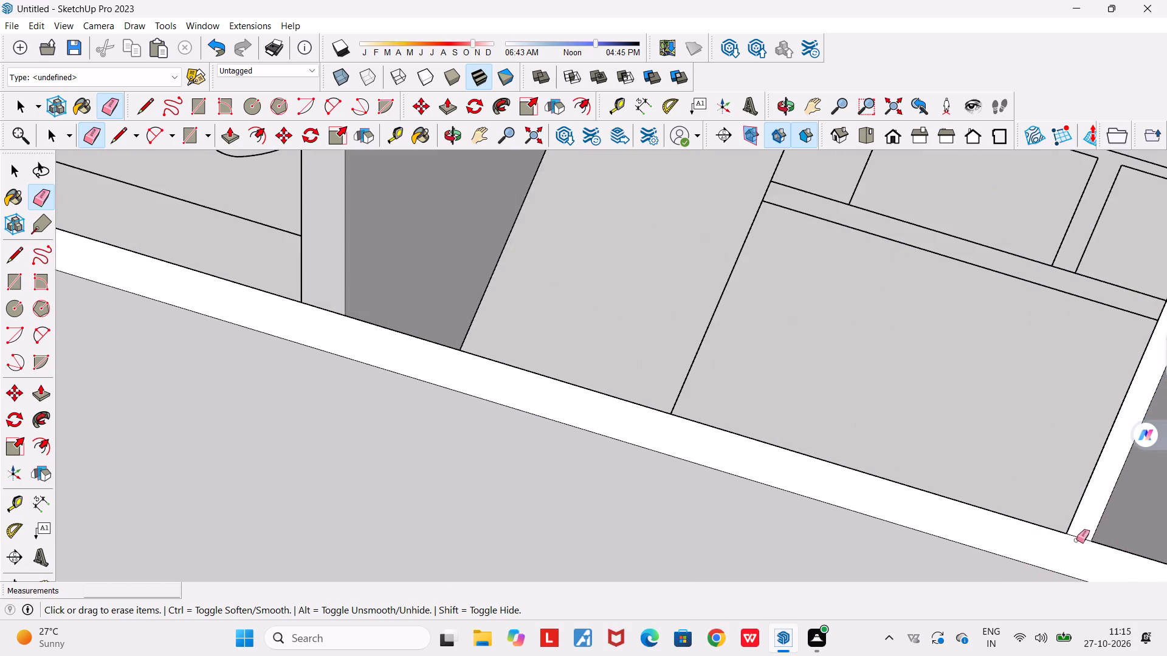
pyautogui.scroll(5, 1076, 541)
pyautogui.moveTo(1078, 541); pyautogui.dragTo(1086, 524)
pyautogui.scroll(-20, 1087, 524)
pyautogui.scroll(-2, 1087, 524)
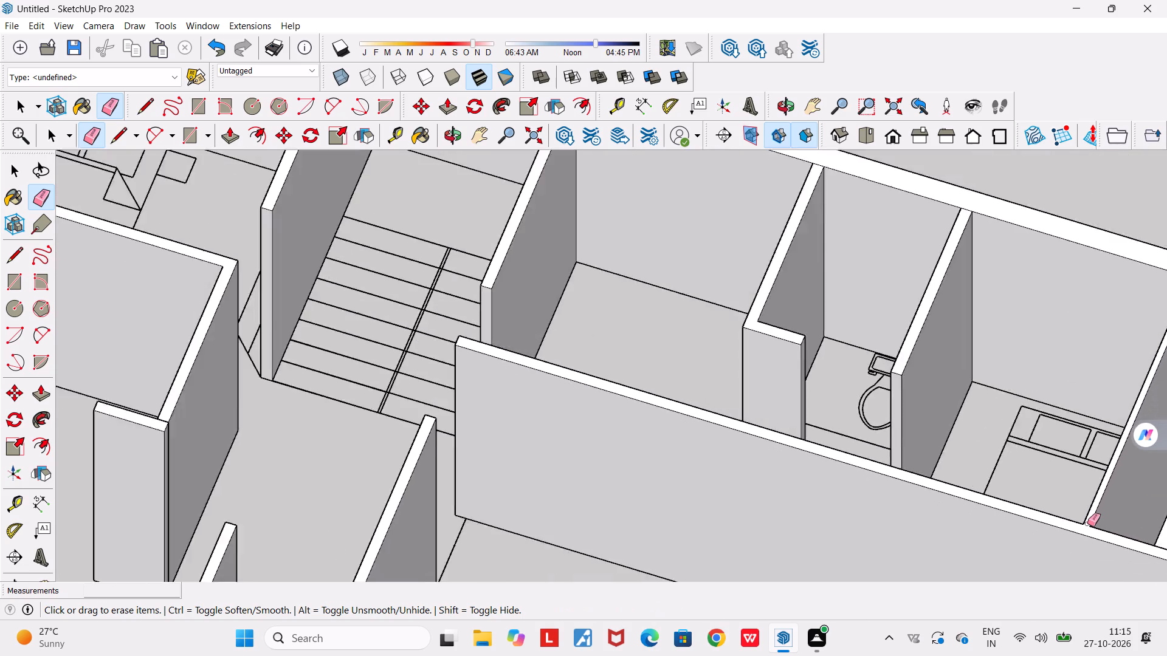
# Erase the top seam at the living room's front outer corner, beside the curved sofa and the car.
pyautogui.scroll(-16, 1087, 524)
pyautogui.moveTo(1048, 552); pyautogui.dragTo(1166, 571, button='middle')
pyautogui.scroll(13, 1093, 430)
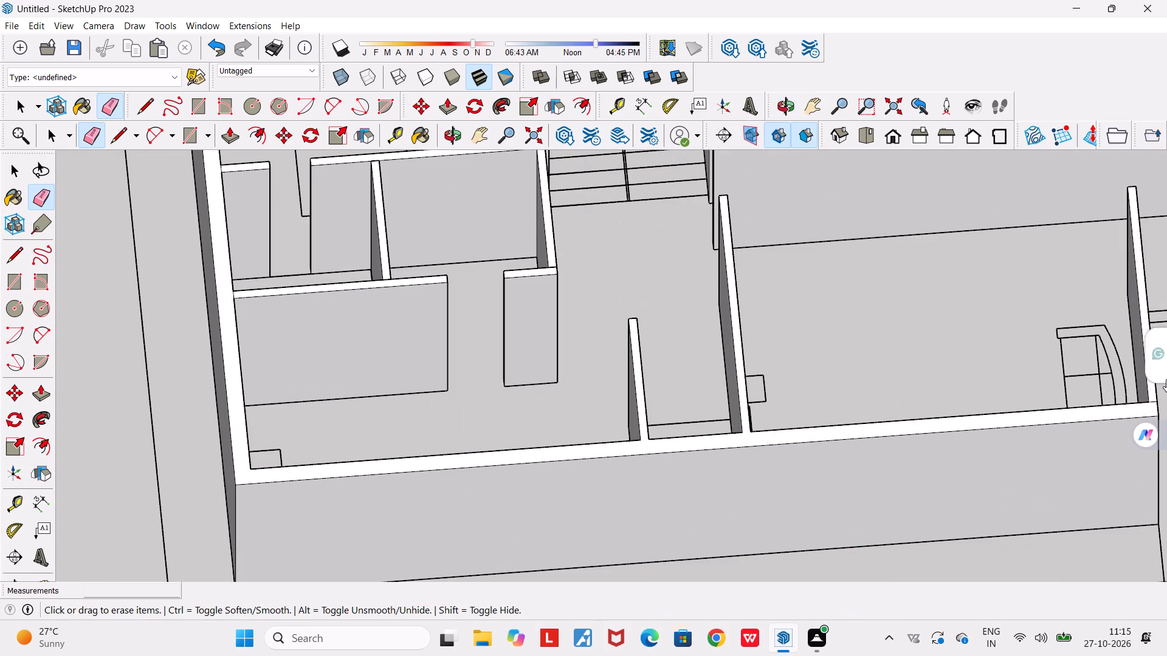
pyautogui.scroll(12, 1166, 379)
pyautogui.scroll(16, 1157, 405)
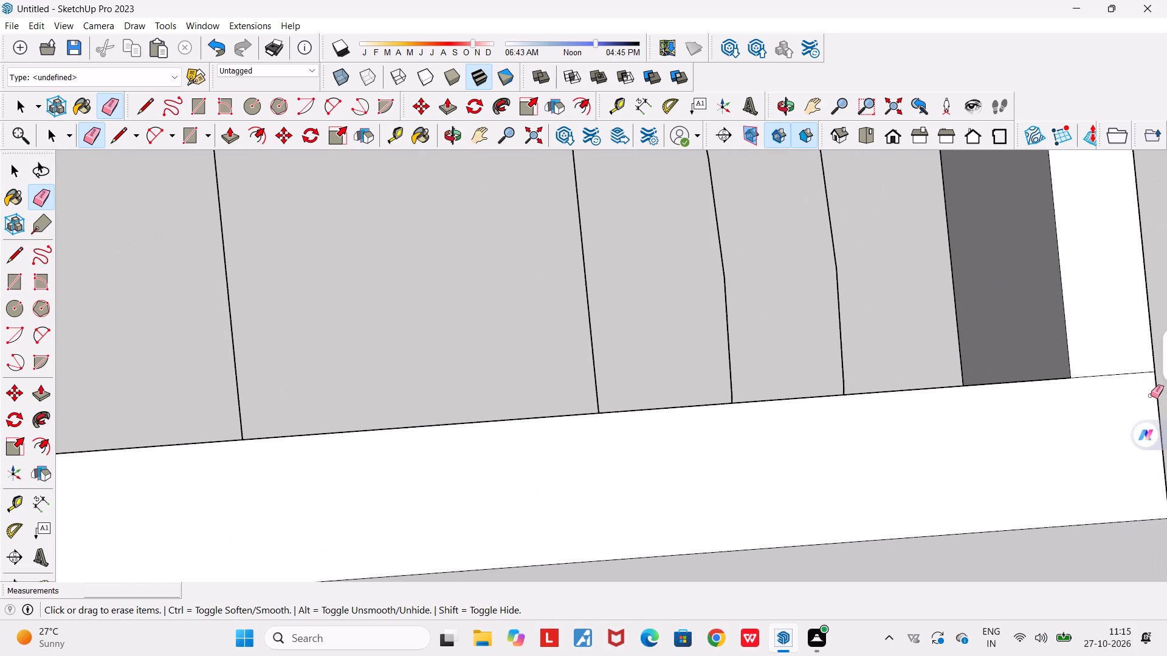
pyautogui.moveTo(1131, 382); pyautogui.dragTo(1121, 348)
# Erase the top seam where the staircase's side wall meets the long outer wall of the toilet and smaller bedroom.
pyautogui.scroll(-12, 1121, 347)
pyautogui.scroll(-5, 1013, 386)
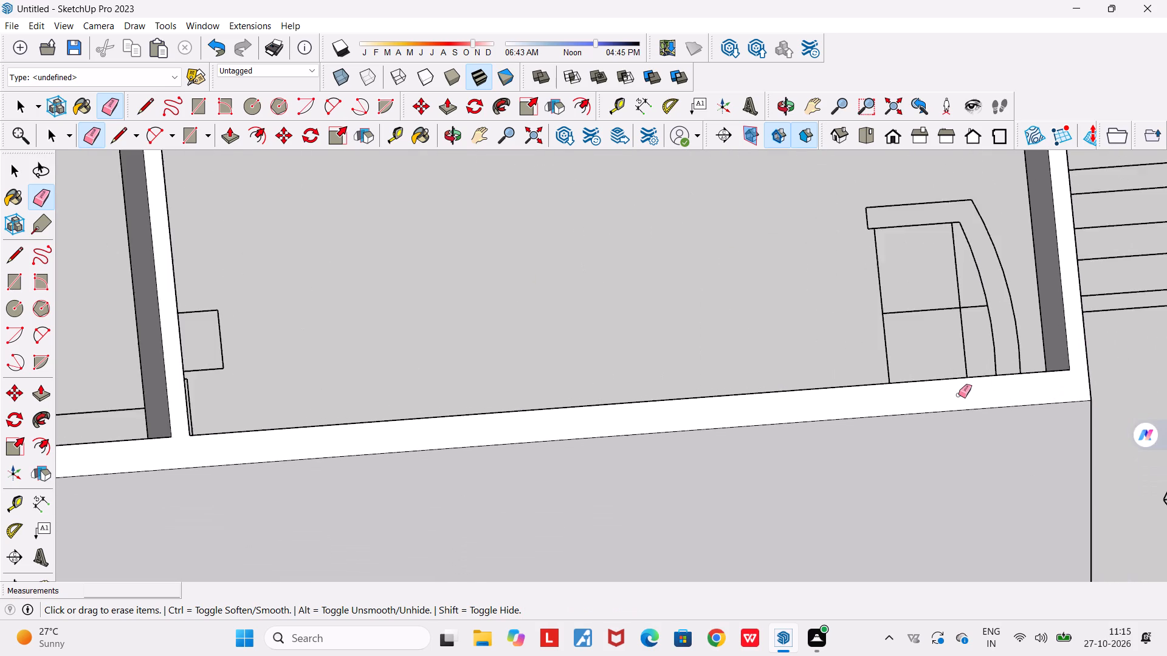
pyautogui.scroll(-4, 959, 395)
pyautogui.scroll(-10, 533, 437)
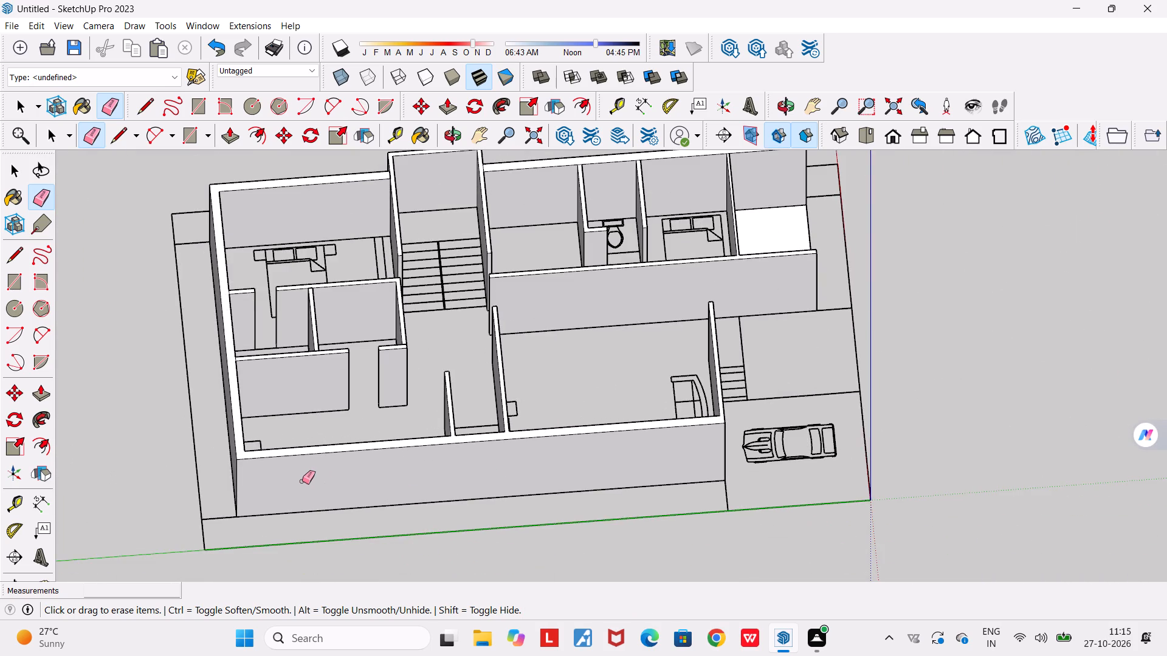
pyautogui.scroll(-6, 302, 481)
pyautogui.scroll(6, 384, 268)
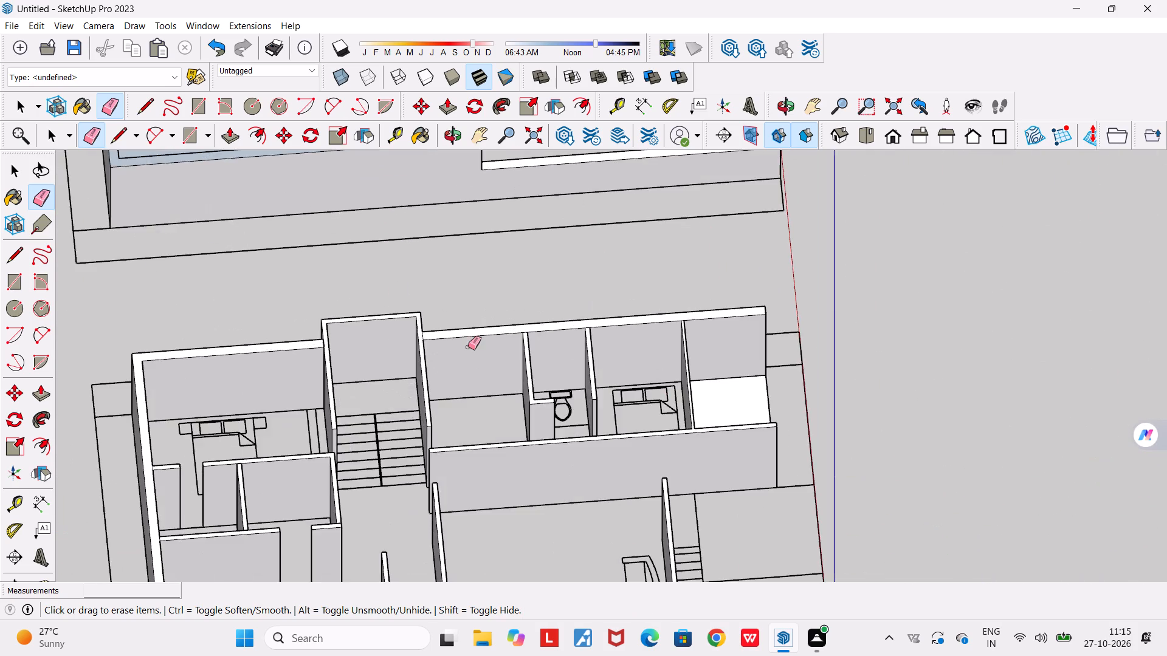
pyautogui.scroll(5, 467, 346)
pyautogui.scroll(10, 358, 333)
pyautogui.scroll(4, 417, 327)
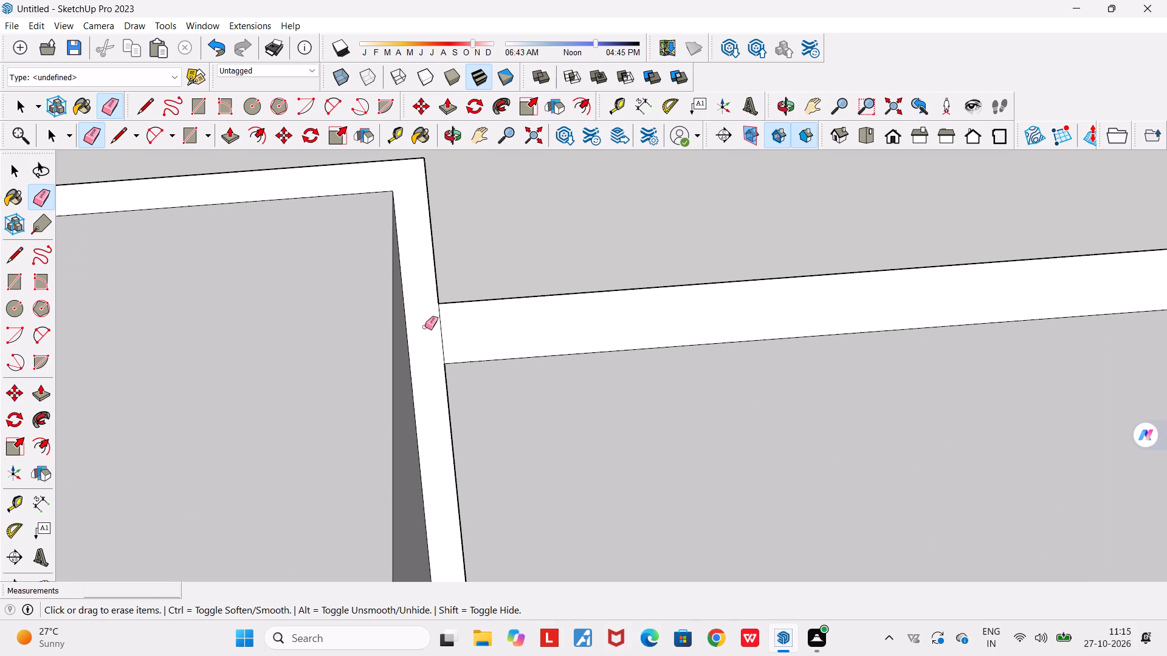
pyautogui.moveTo(426, 326); pyautogui.dragTo(556, 333)
# Erase the top seams where the toilet's two side partitions meet the long outer wall.
pyautogui.scroll(-20, 550, 333)
pyautogui.scroll(8, 681, 325)
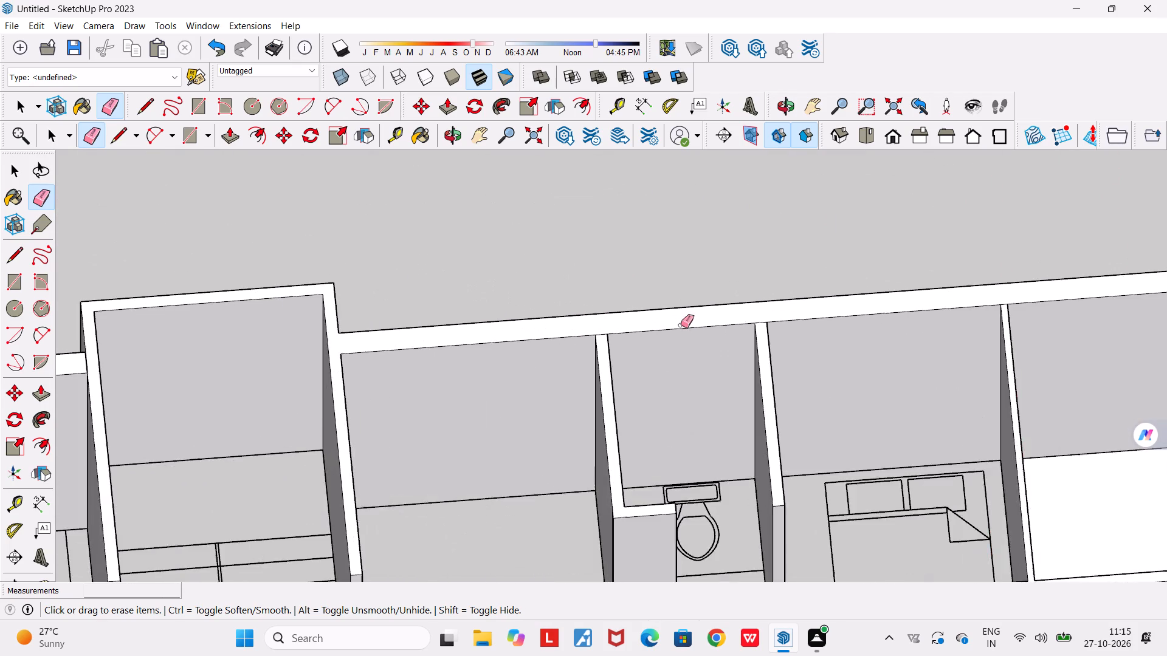
pyautogui.scroll(5, 636, 337)
pyautogui.scroll(10, 564, 316)
pyautogui.moveTo(613, 347); pyautogui.dragTo(610, 359)
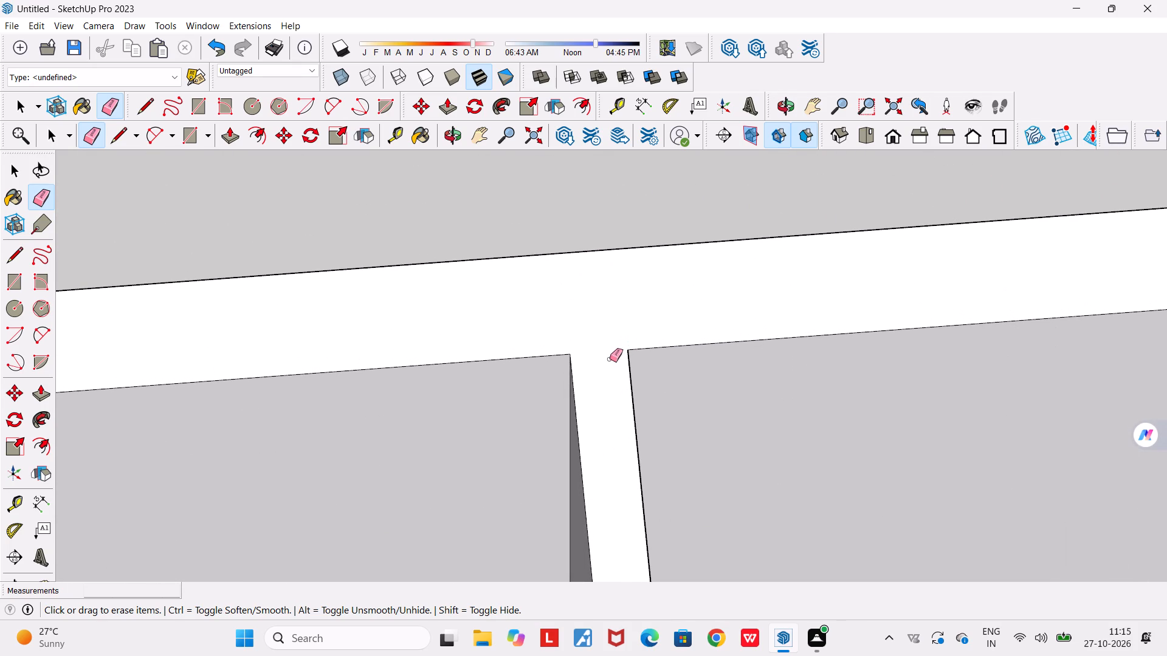
pyautogui.scroll(-13, 610, 359)
pyautogui.scroll(9, 850, 321)
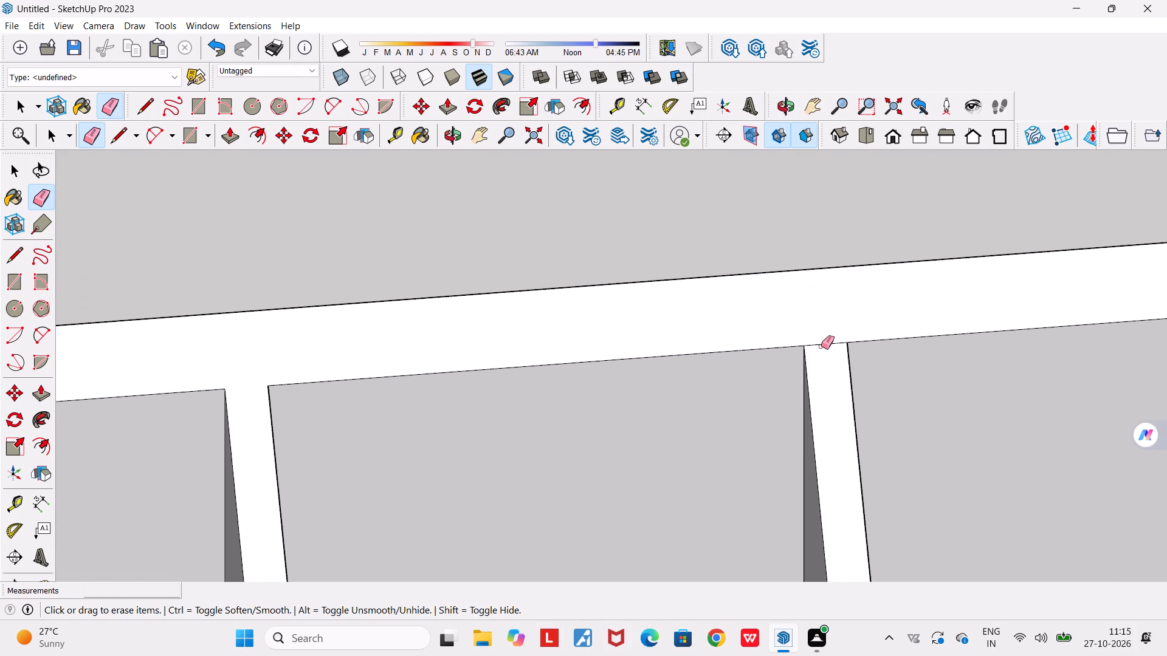
pyautogui.click(821, 346)
# Erase the top seam where the partition between the smaller bedroom and the end room meets the long outer wall.
pyautogui.scroll(-20, 822, 342)
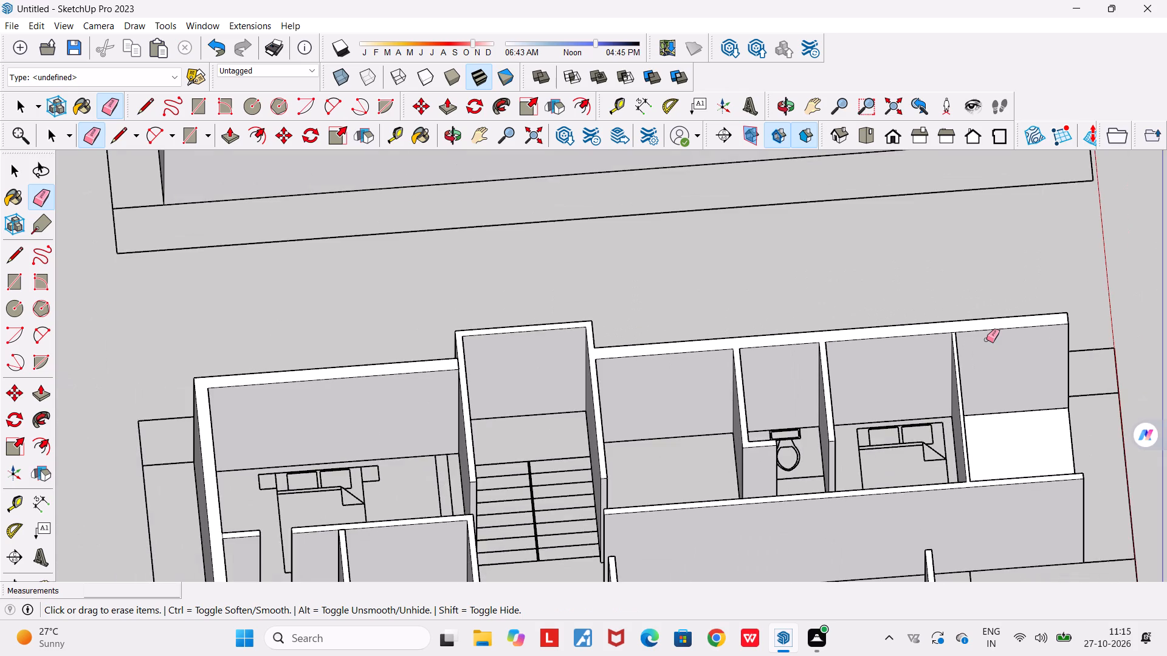
pyautogui.scroll(4, 986, 340)
pyautogui.scroll(20, 948, 327)
pyautogui.scroll(4, 948, 327)
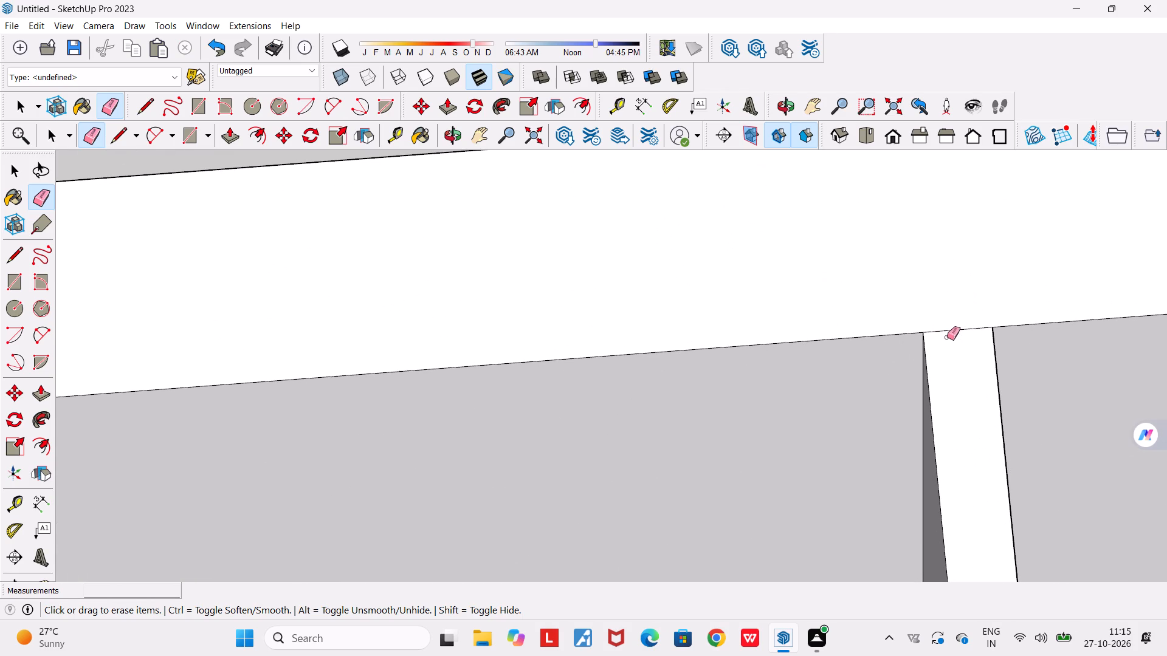
pyautogui.moveTo(953, 341); pyautogui.dragTo(952, 327)
pyautogui.click(953, 315)
pyautogui.scroll(-20, 953, 315)
pyautogui.scroll(-11, 953, 315)
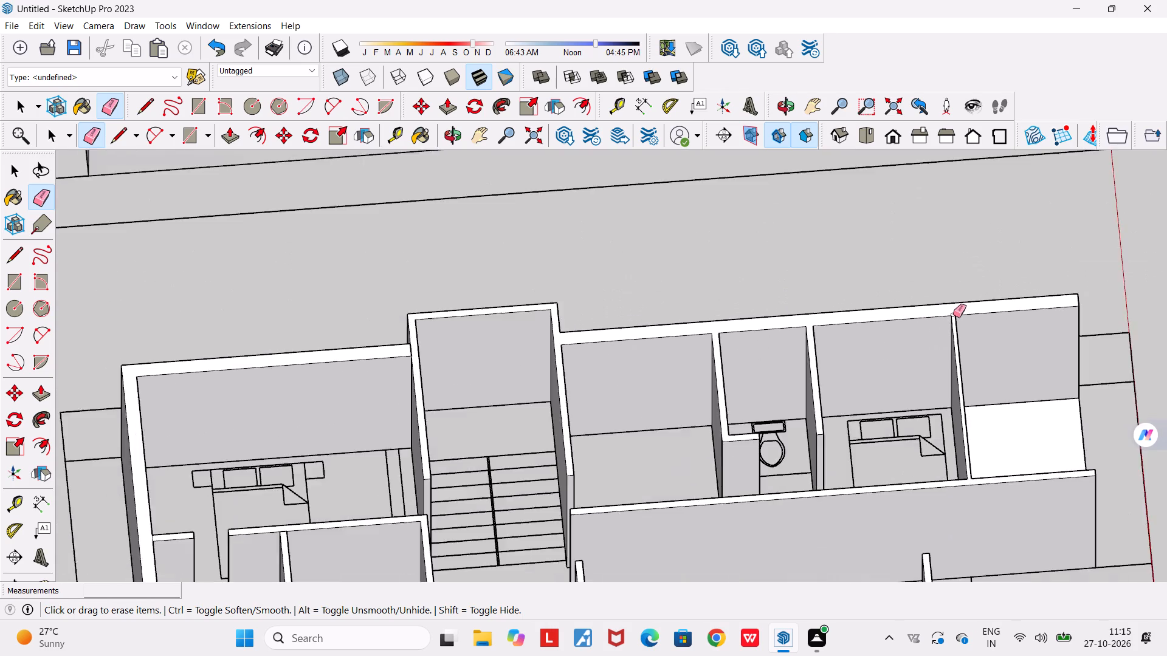
# Erase the top seams where the rear bedroom's short partition and the next longer partition meet the back outer wall.
pyautogui.scroll(-5, 953, 315)
pyautogui.scroll(-6, 918, 402)
pyautogui.moveTo(867, 472); pyautogui.dragTo(724, 503, button='middle')
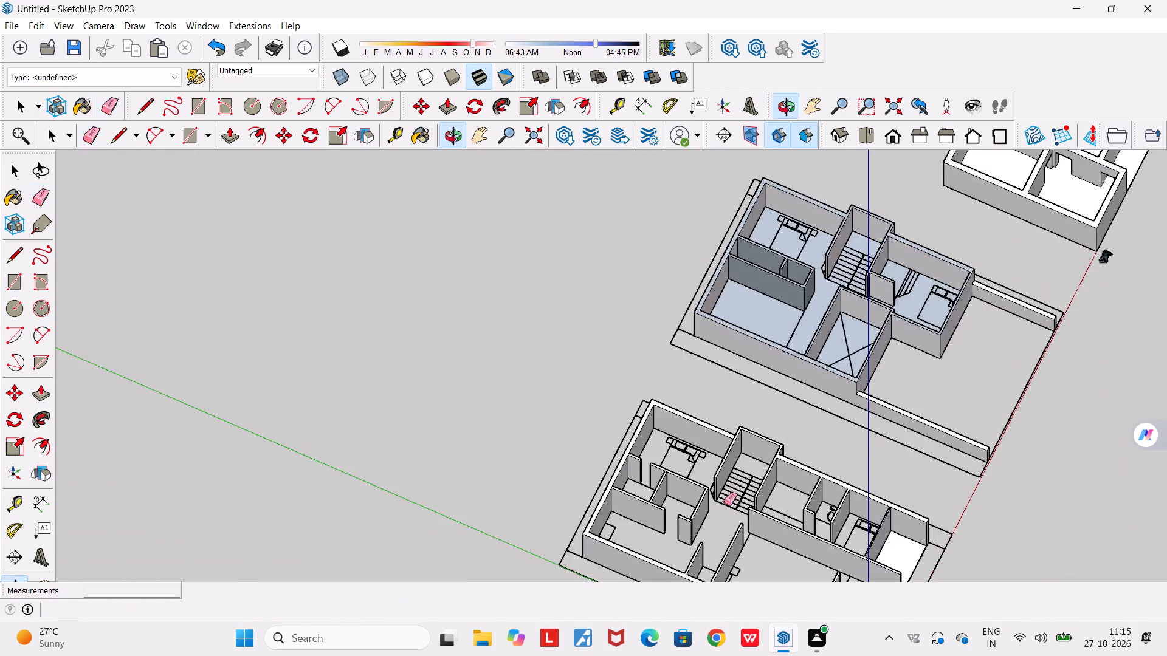
pyautogui.scroll(-1, 723, 503)
pyautogui.scroll(10, 690, 491)
pyautogui.scroll(8, 618, 466)
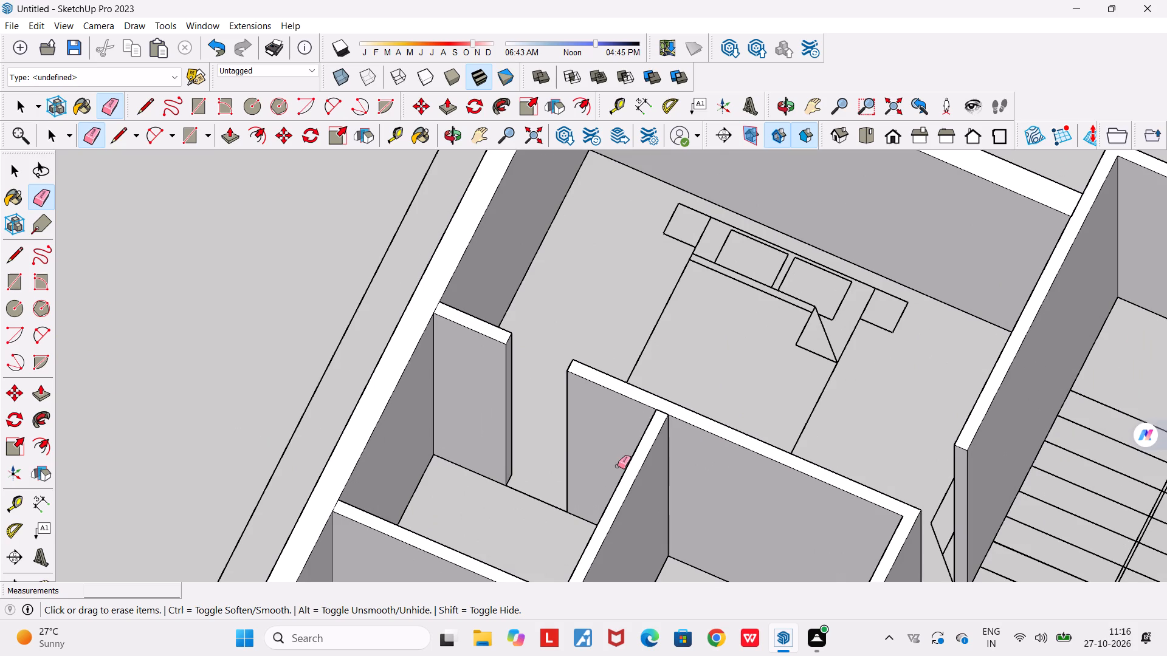
pyautogui.scroll(6, 455, 307)
pyautogui.scroll(5, 384, 307)
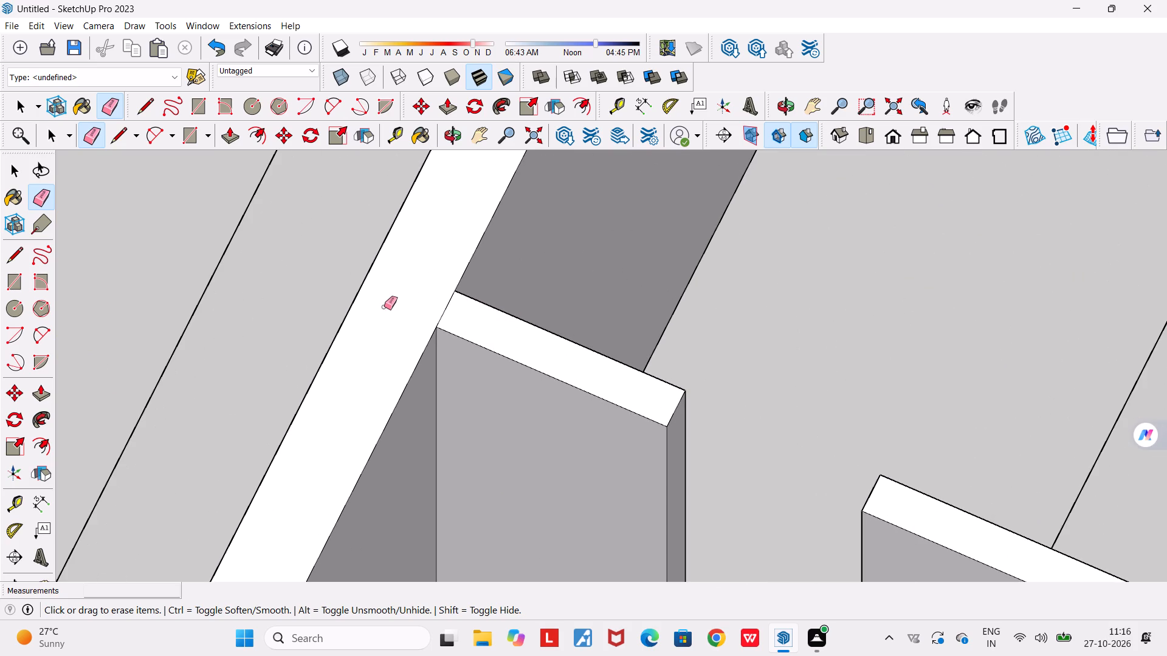
pyautogui.moveTo(446, 310); pyautogui.dragTo(456, 313)
pyautogui.scroll(-16, 457, 314)
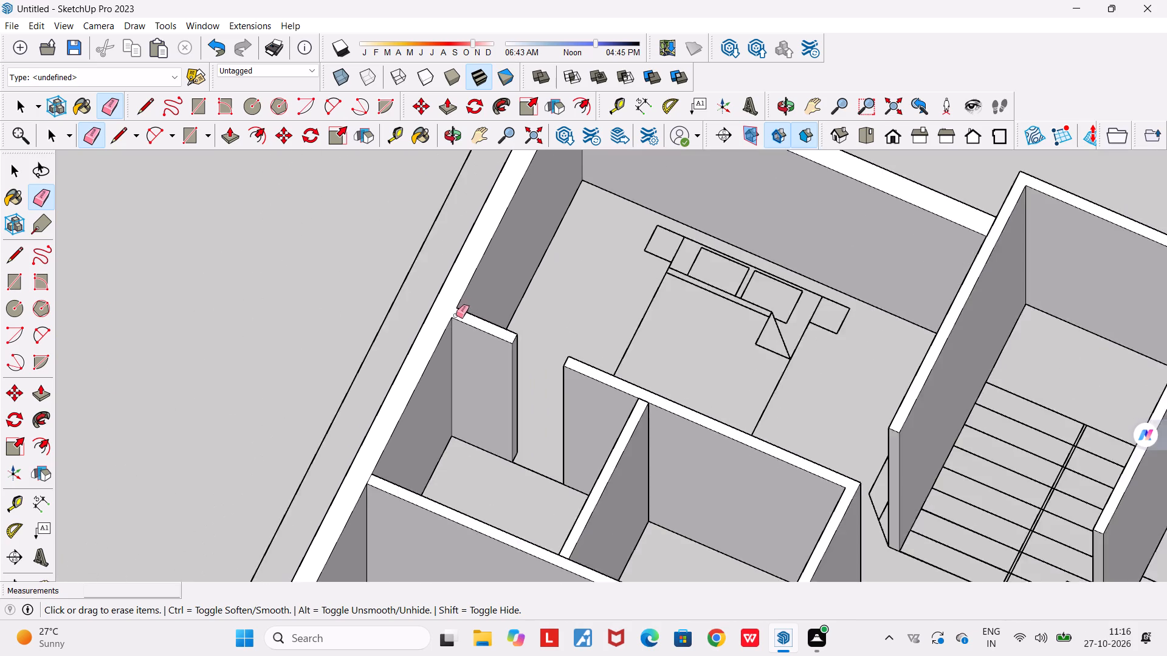
pyautogui.scroll(-3, 456, 315)
pyautogui.scroll(19, 372, 454)
pyautogui.scroll(2, 450, 333)
pyautogui.moveTo(461, 337); pyautogui.dragTo(486, 348)
pyautogui.scroll(1, 486, 348)
pyautogui.scroll(-20, 486, 348)
pyautogui.scroll(-10, 486, 348)
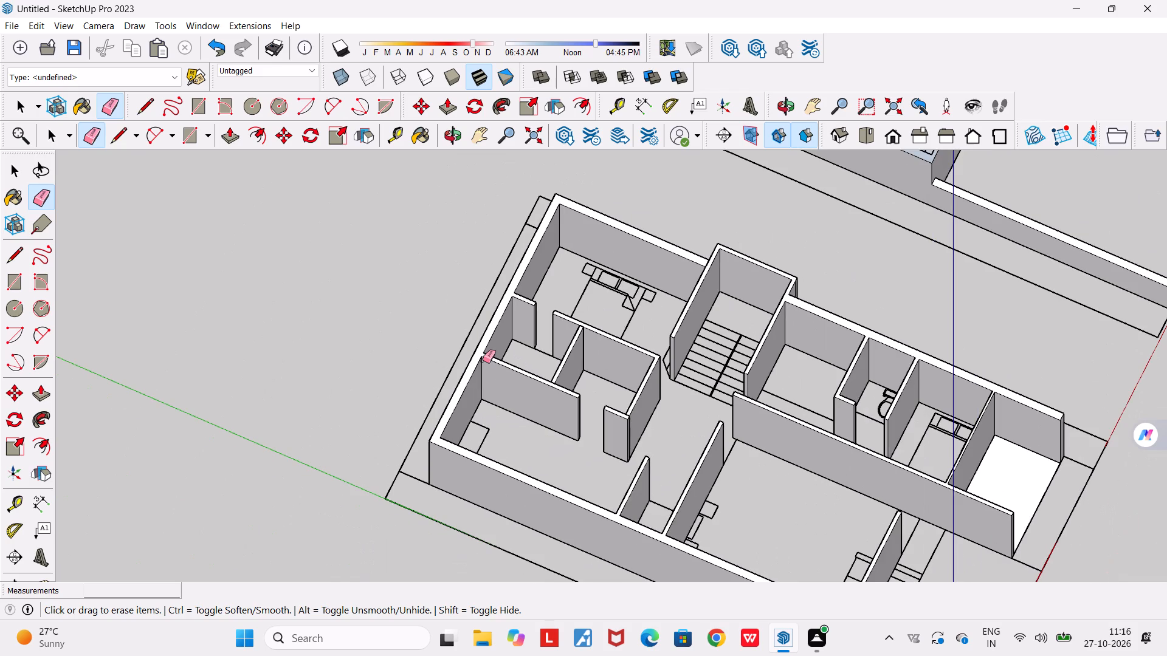
# Erase the vertical seam on the outside face of the staircase's projecting side wall, near its outer corner.
pyautogui.moveTo(697, 564); pyautogui.dragTo(866, 564, button='middle')
pyautogui.scroll(7, 968, 449)
pyautogui.scroll(-6, 968, 448)
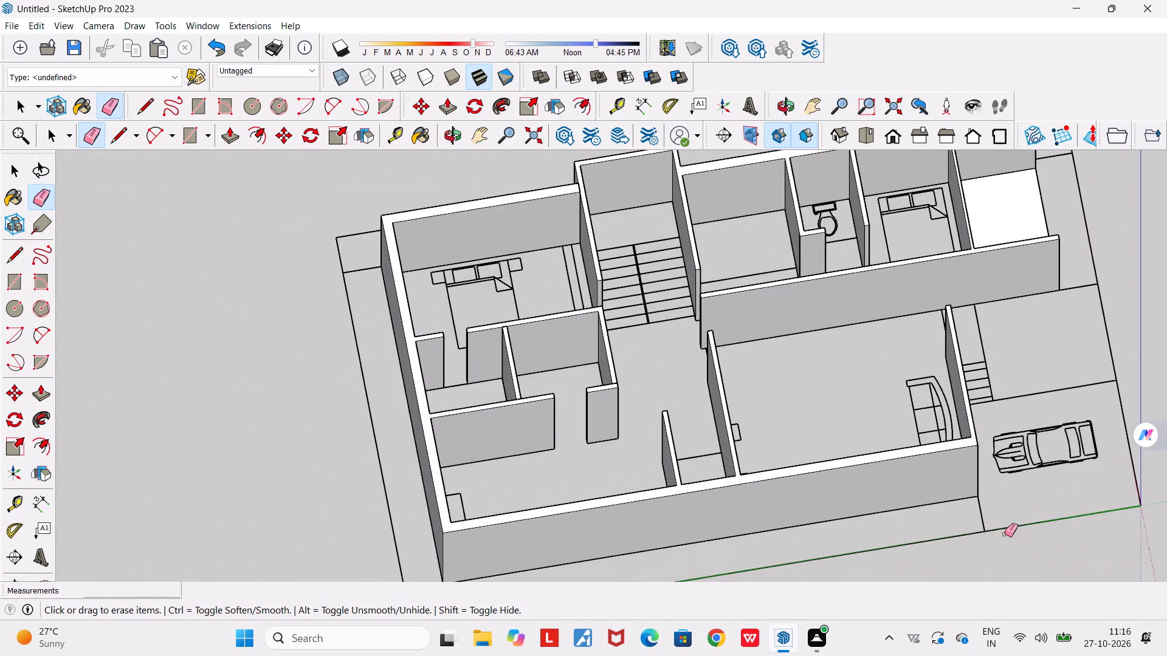
pyautogui.moveTo(1052, 493); pyautogui.dragTo(823, 570, button='middle')
pyautogui.scroll(6, 707, 232)
pyautogui.scroll(5, 777, 213)
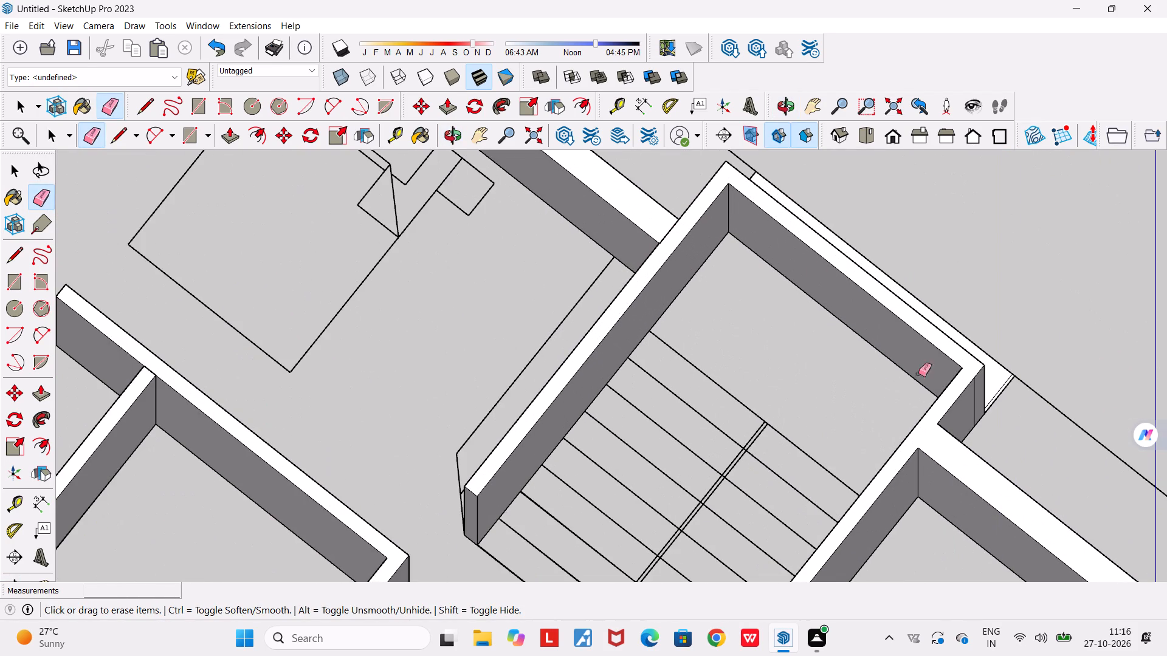
pyautogui.moveTo(1068, 445); pyautogui.dragTo(983, 425, button='middle')
pyautogui.scroll(5, 954, 502)
pyautogui.moveTo(949, 502); pyautogui.dragTo(917, 509)
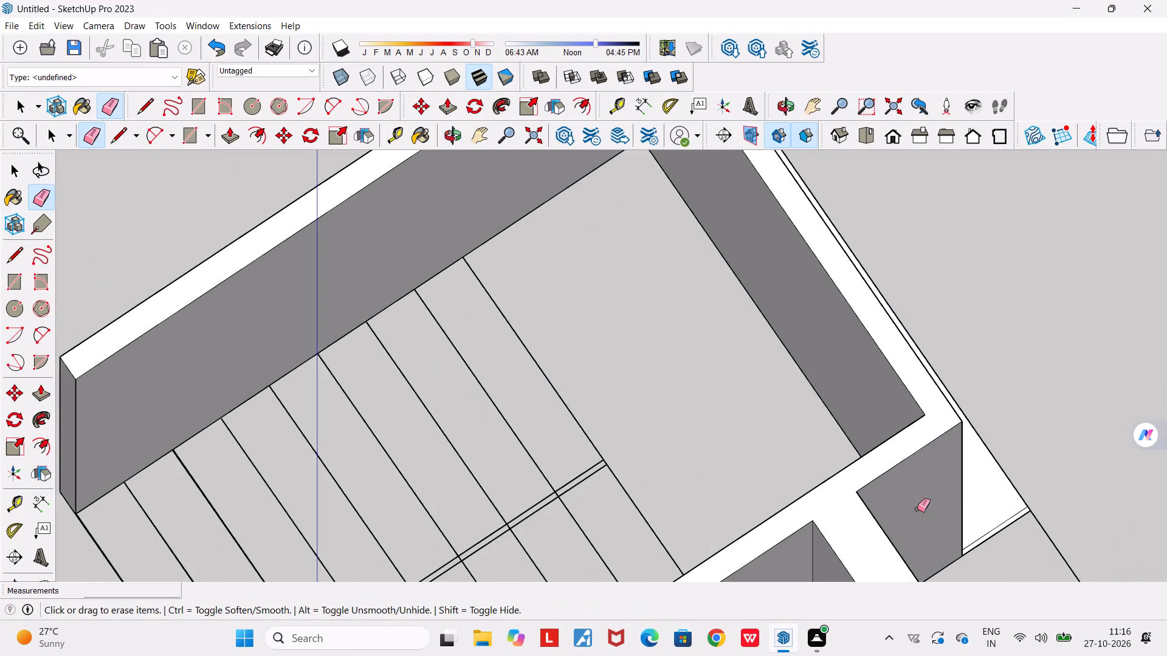
pyautogui.scroll(-11, 919, 510)
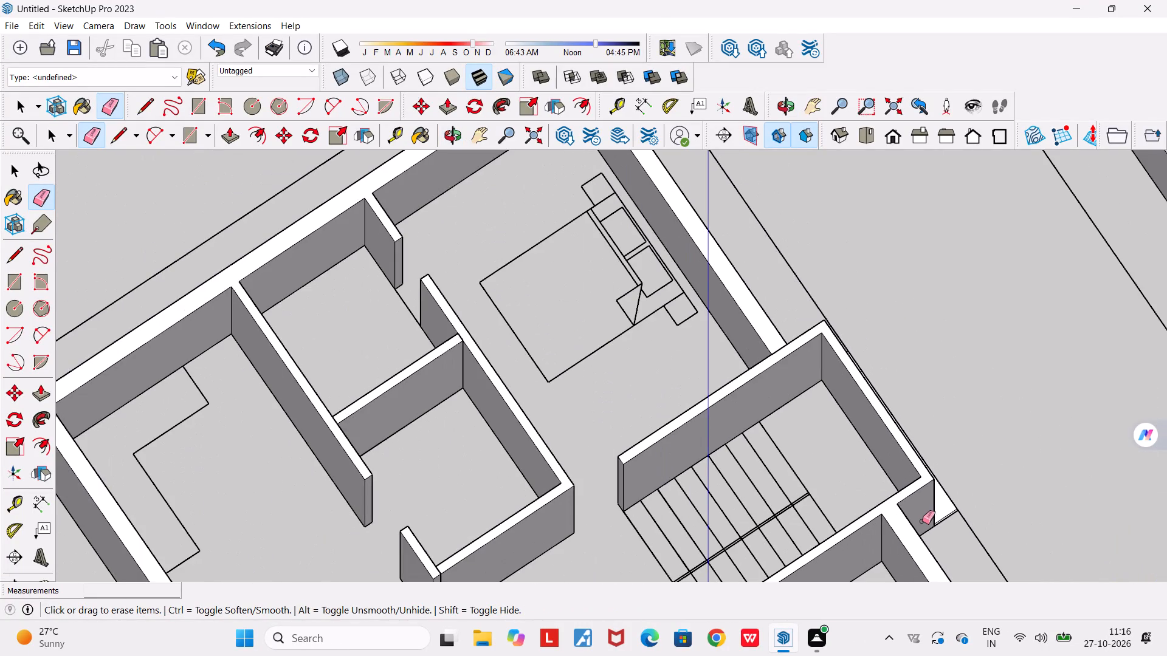
# Erase the vertical seam on the living room's front wall at the outer corner beside the car.
pyautogui.moveTo(922, 521); pyautogui.dragTo(332, 385, button='middle')
pyautogui.scroll(-5, 332, 385)
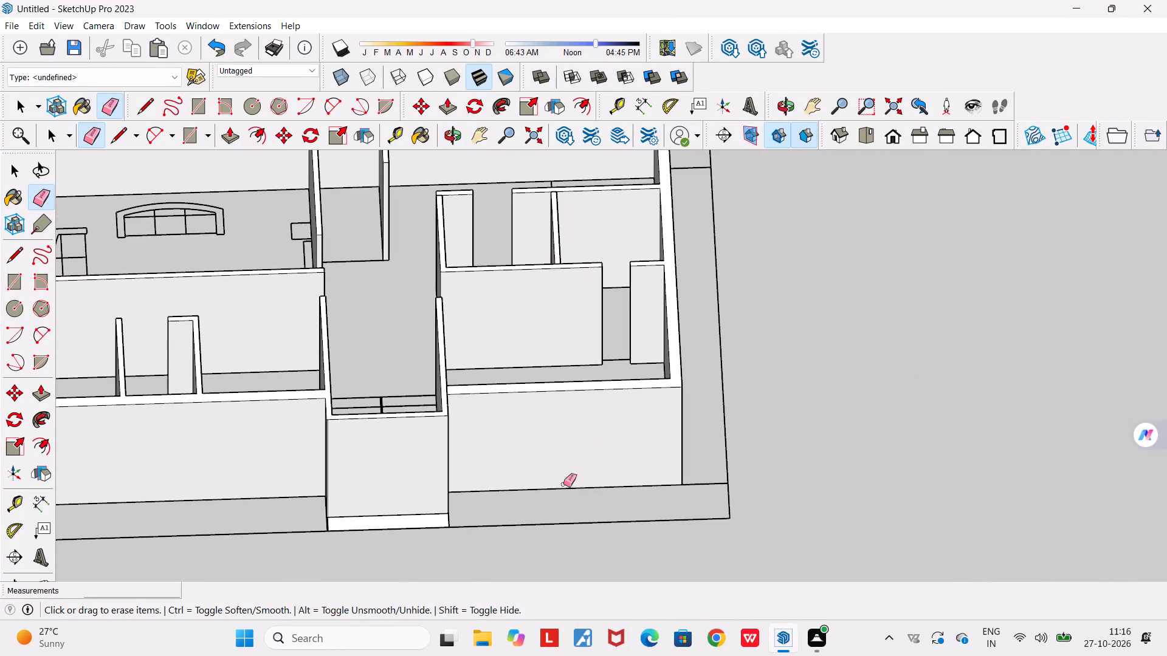
pyautogui.moveTo(558, 485); pyautogui.dragTo(319, 472, button='middle')
pyautogui.moveTo(622, 437); pyautogui.dragTo(222, 405, button='middle')
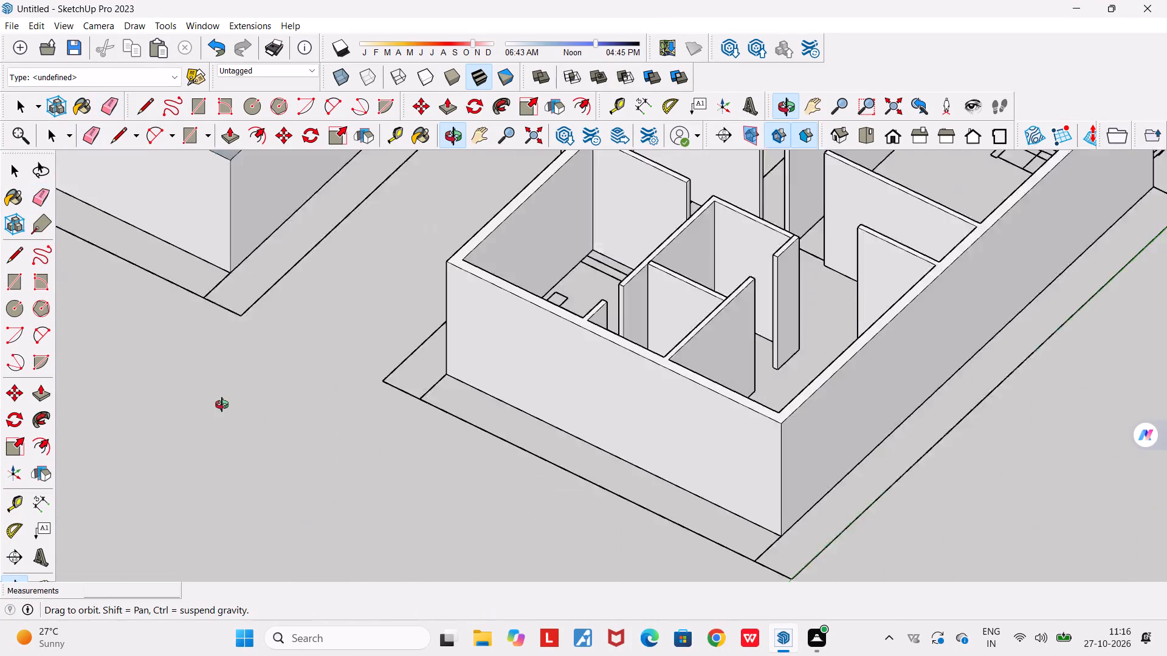
pyautogui.moveTo(222, 405); pyautogui.dragTo(218, 395, button='middle')
pyautogui.scroll(-5, 218, 395)
pyautogui.moveTo(668, 463); pyautogui.dragTo(306, 441, button='middle')
pyautogui.scroll(-4, 301, 440)
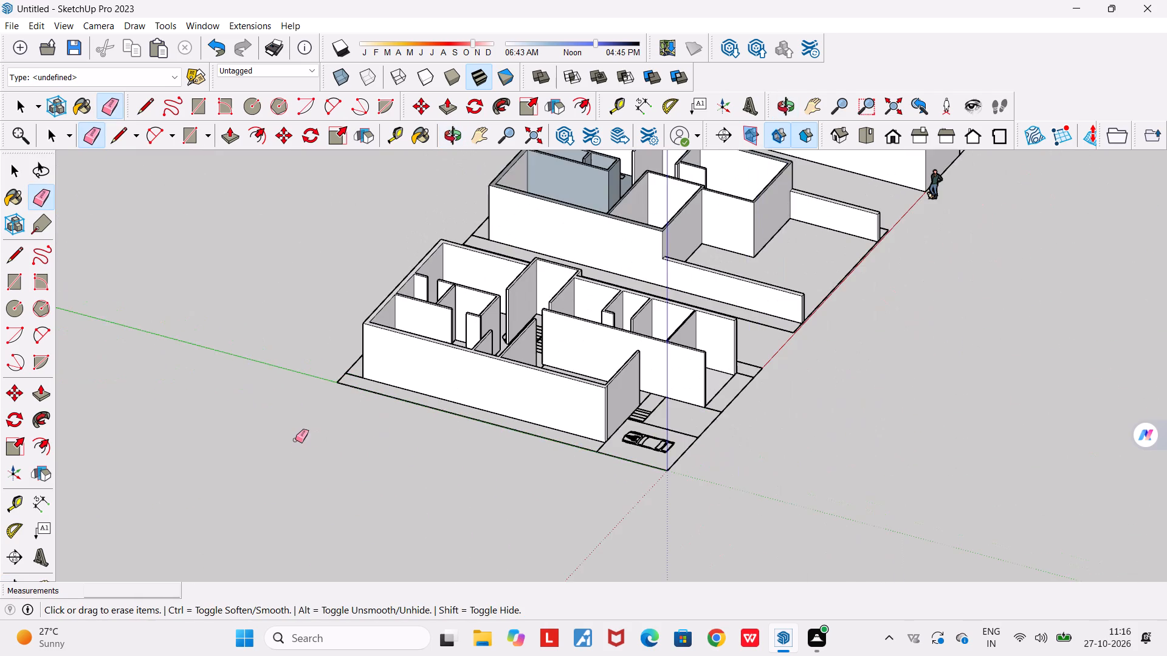
pyautogui.scroll(4, 594, 411)
pyautogui.moveTo(634, 411); pyautogui.dragTo(557, 400, button='middle')
pyautogui.scroll(7, 557, 396)
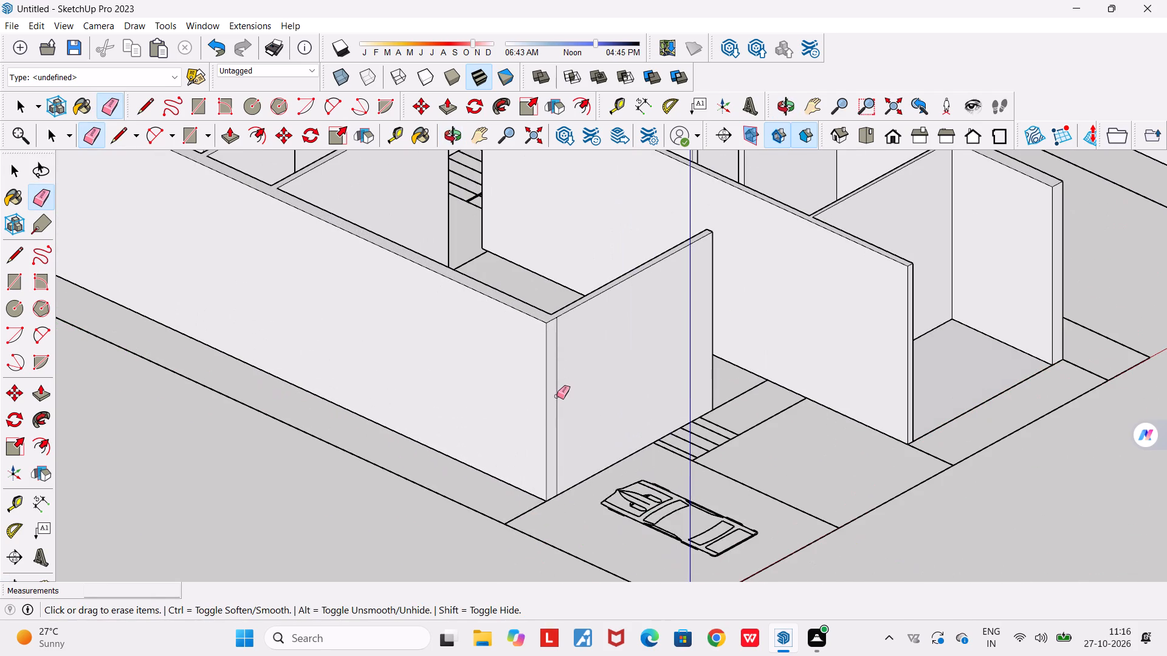
pyautogui.click(557, 396)
# Examine the walls of the plan with the car from all sides for leftover seam lines.
pyautogui.moveTo(712, 406); pyautogui.dragTo(346, 406, button='middle')
pyautogui.moveTo(783, 395); pyautogui.dragTo(511, 402, button='middle')
pyautogui.scroll(-2, 793, 395)
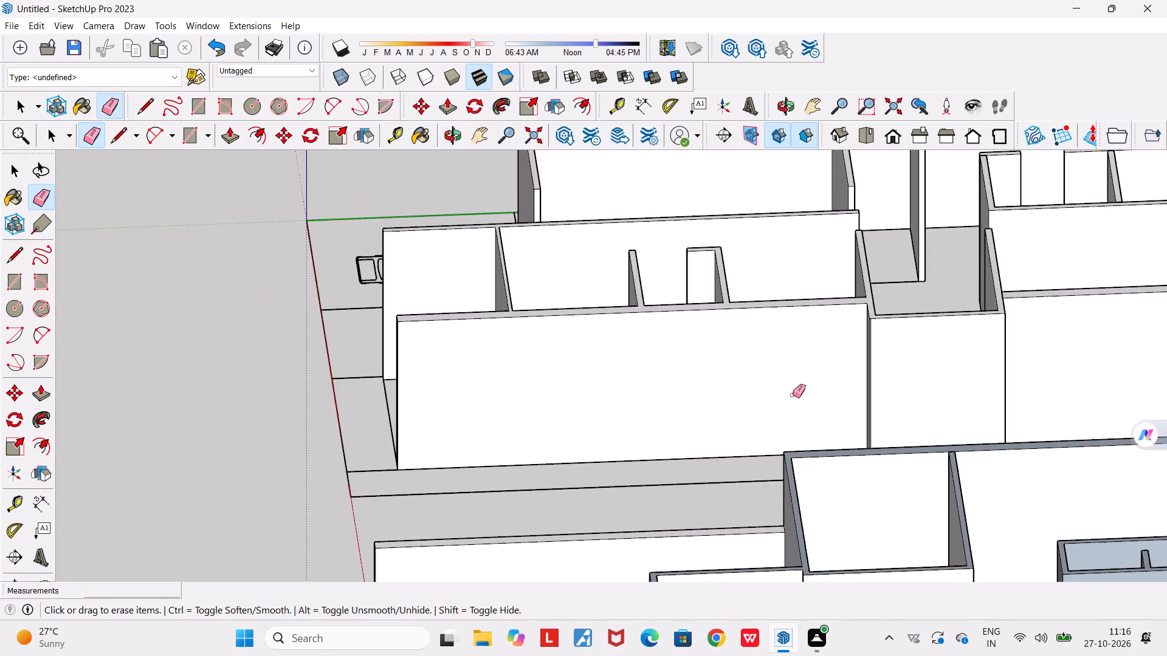
pyautogui.moveTo(842, 377); pyautogui.dragTo(1096, 361, button='middle')
pyautogui.scroll(3, 926, 288)
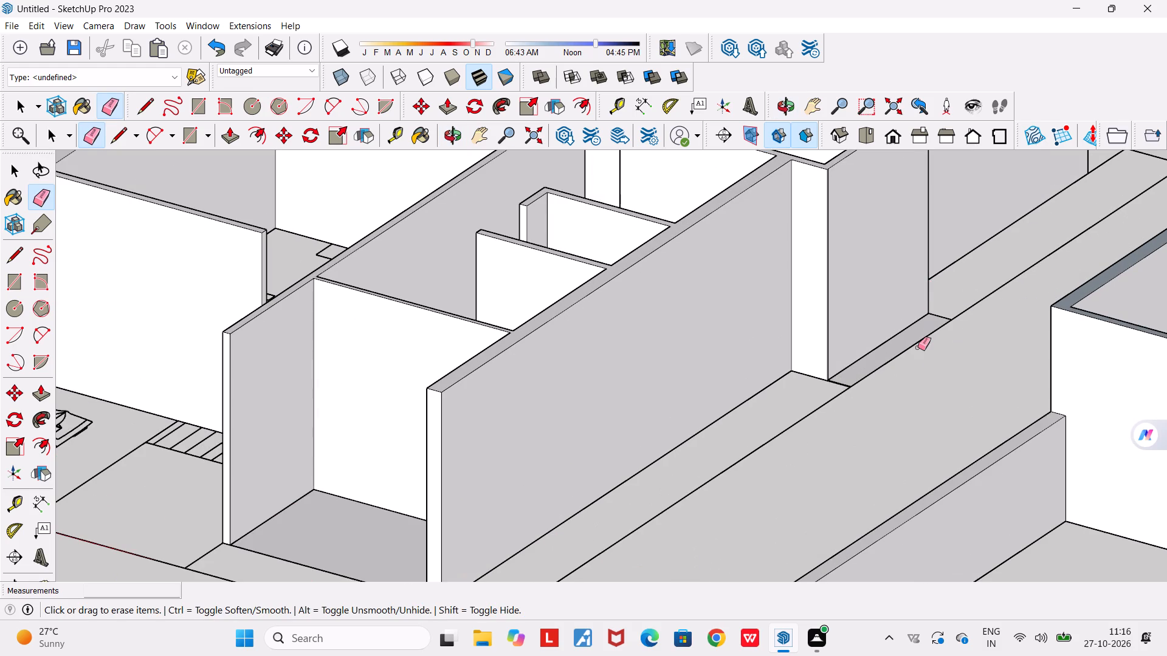
pyautogui.moveTo(918, 347); pyautogui.dragTo(558, 379, button='middle')
pyautogui.scroll(-4, 558, 379)
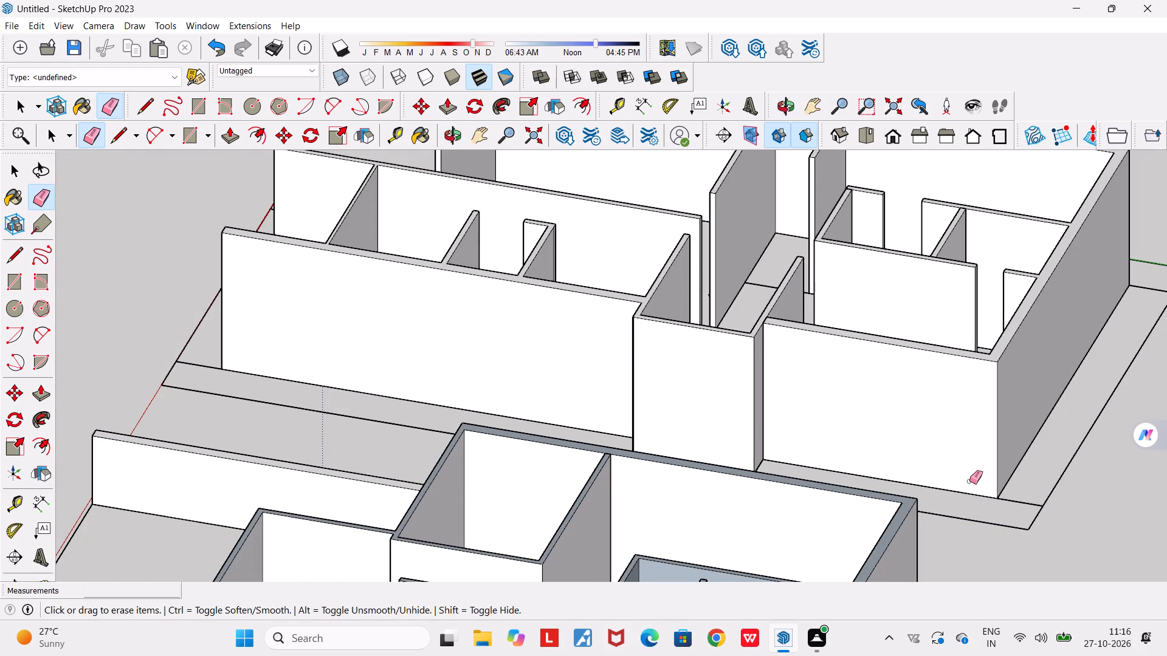
pyautogui.moveTo(969, 481); pyautogui.dragTo(532, 477, button='middle')
pyautogui.scroll(-5, 532, 477)
pyautogui.moveTo(838, 483); pyautogui.dragTo(387, 432, button='middle')
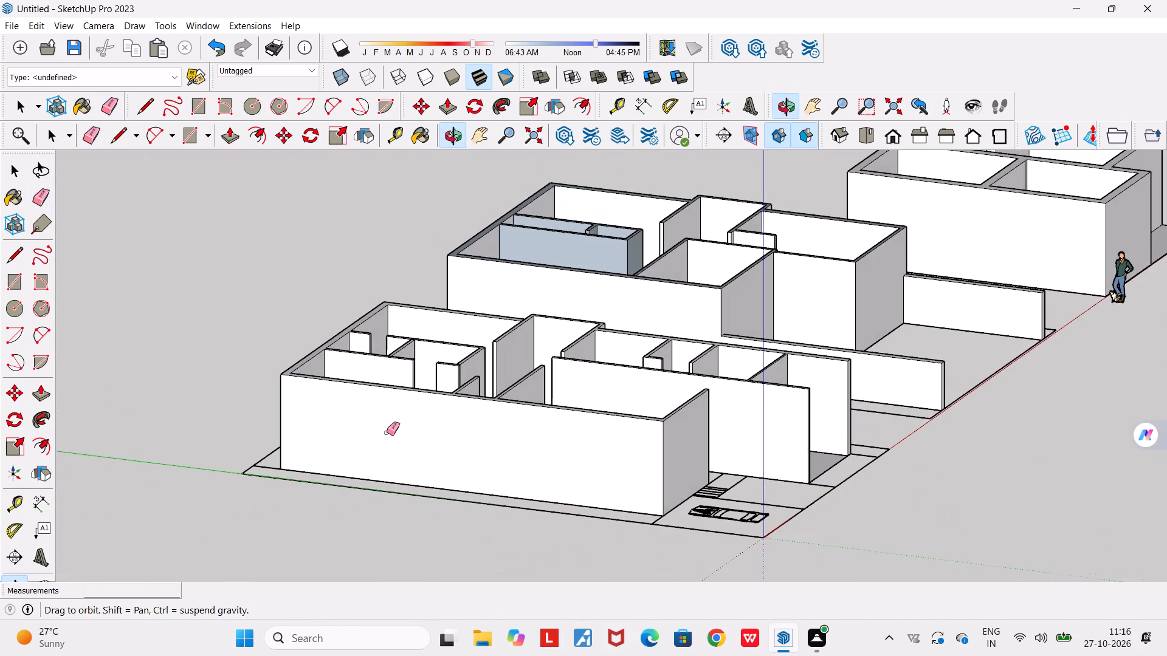
pyautogui.moveTo(948, 453); pyautogui.dragTo(559, 524, button='middle')
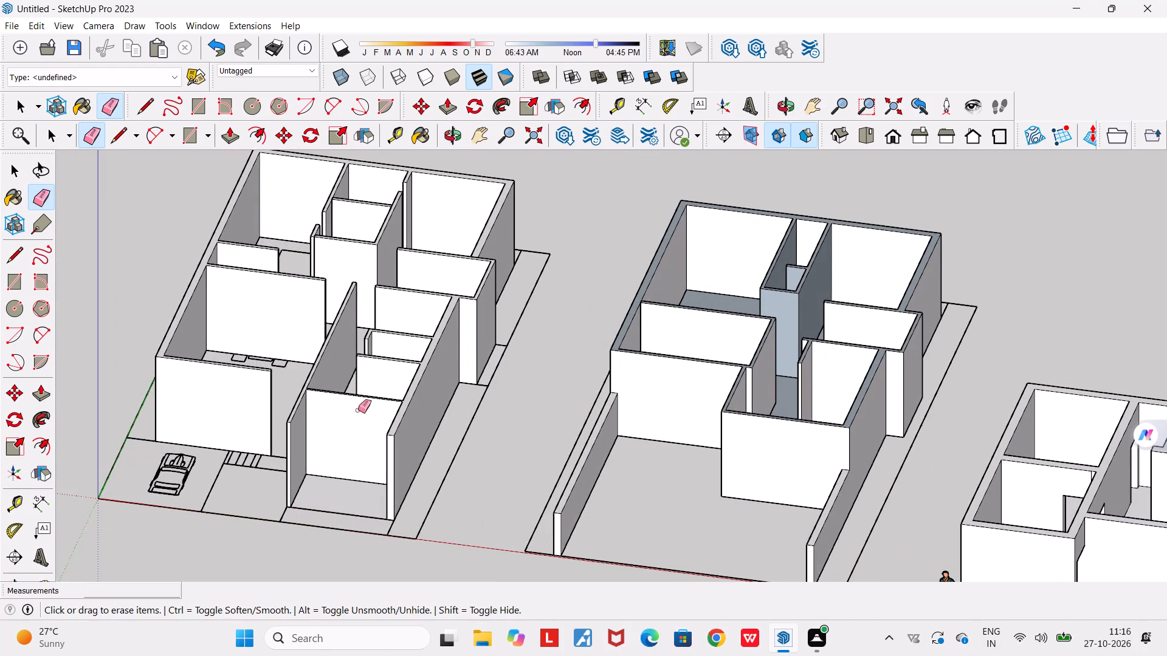
pyautogui.scroll(3, 343, 407)
pyautogui.moveTo(343, 407); pyautogui.dragTo(331, 563, button='middle')
pyautogui.scroll(3, 178, 421)
pyautogui.moveTo(331, 405); pyautogui.dragTo(340, 490, button='middle')
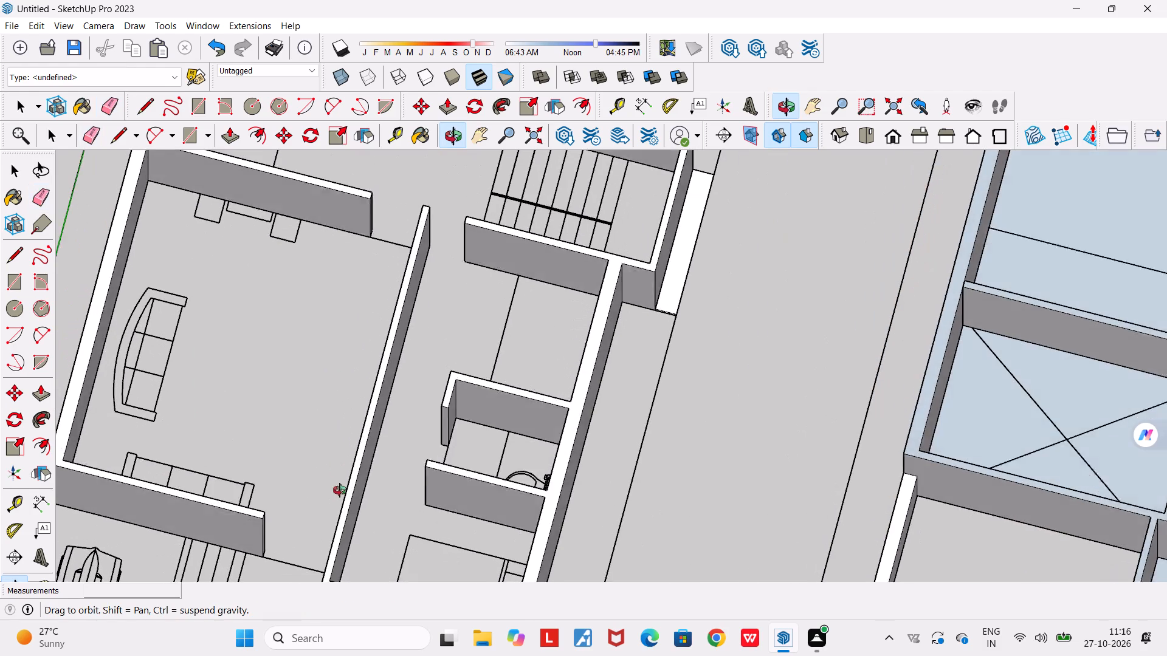
pyautogui.moveTo(340, 490); pyautogui.dragTo(533, 445, button='middle')
pyautogui.scroll(-5, 533, 445)
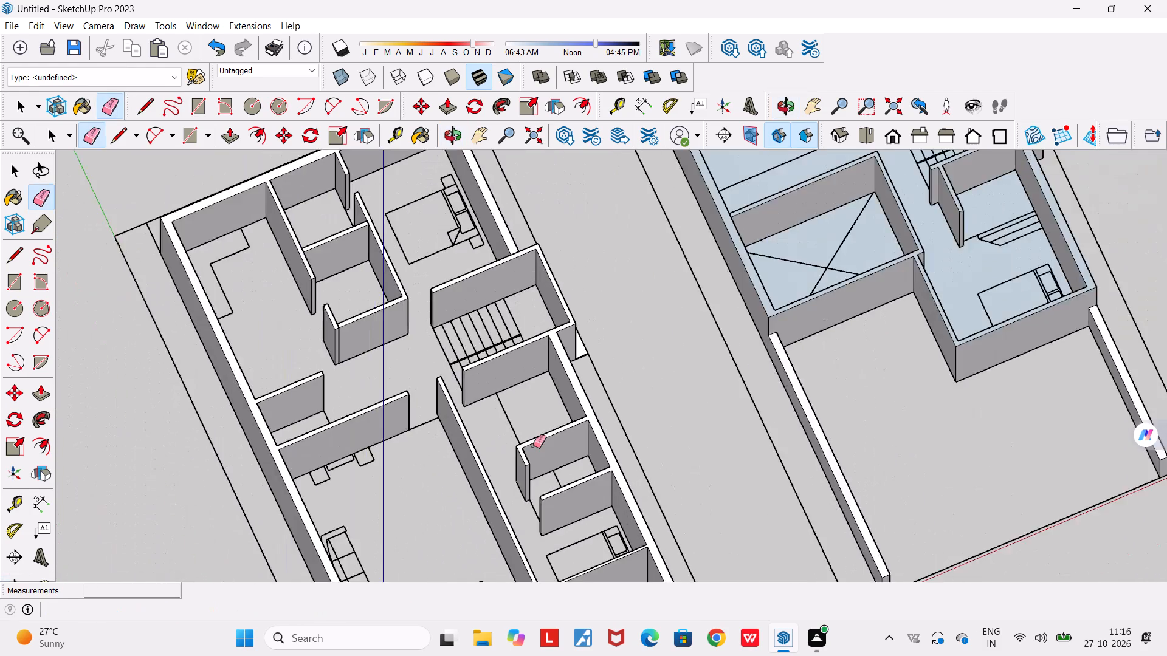
pyautogui.scroll(-5, 533, 445)
pyautogui.moveTo(489, 515); pyautogui.dragTo(1039, 431, button='middle')
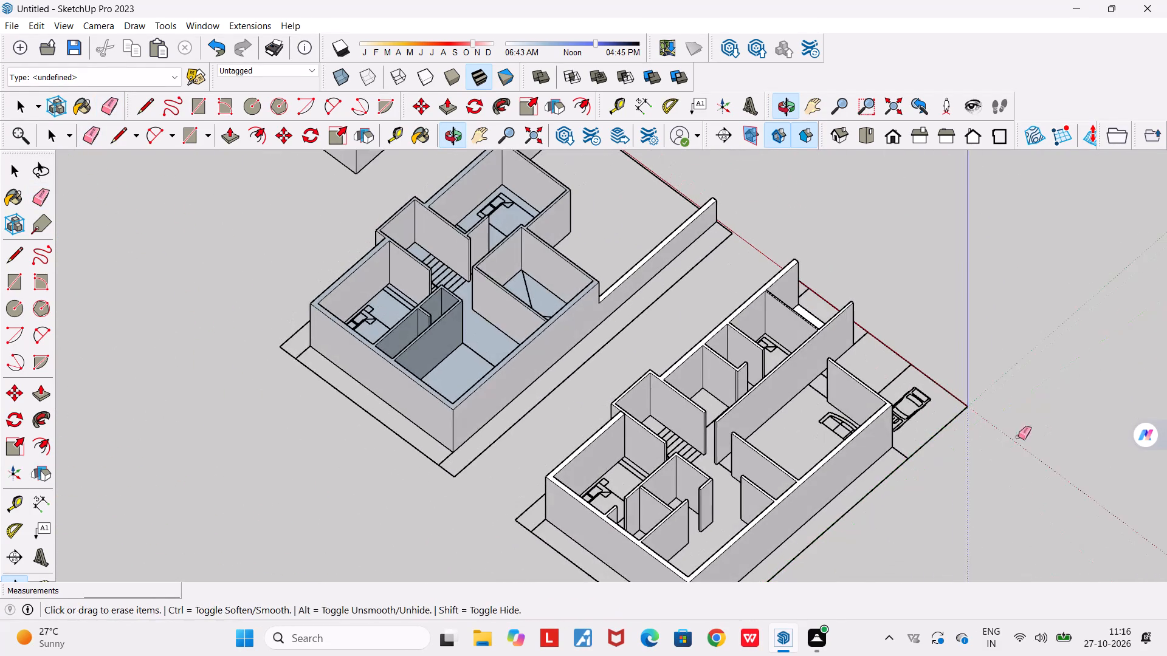
pyautogui.scroll(5, 794, 442)
pyautogui.moveTo(794, 442); pyautogui.dragTo(1083, 440, button='middle')
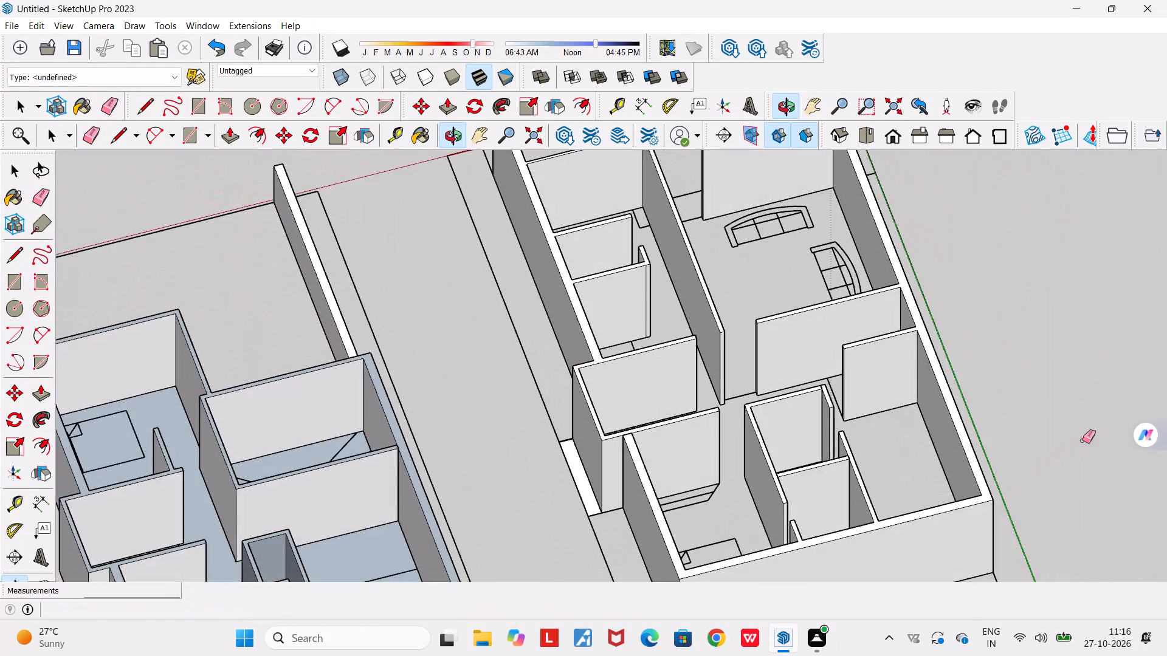
pyautogui.moveTo(782, 512); pyautogui.dragTo(1129, 497, button='middle')
pyautogui.moveTo(774, 488); pyautogui.dragTo(1121, 409, button='middle')
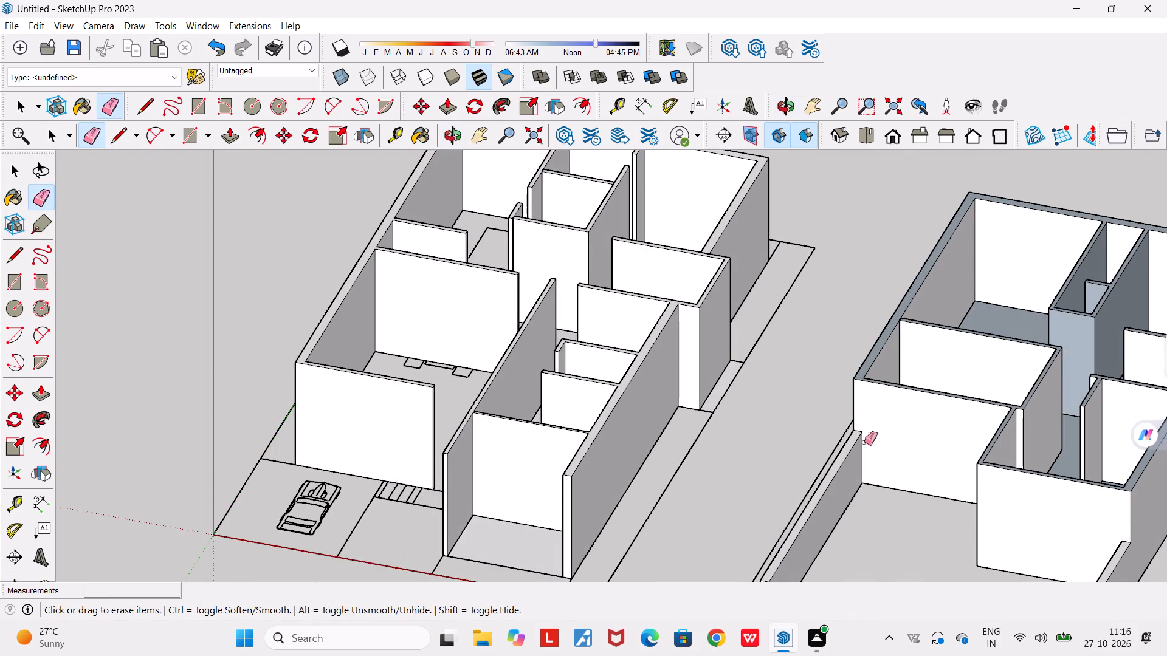
pyautogui.scroll(4, 630, 491)
pyautogui.moveTo(641, 516); pyautogui.dragTo(893, 522, button='middle')
pyautogui.scroll(2, 717, 474)
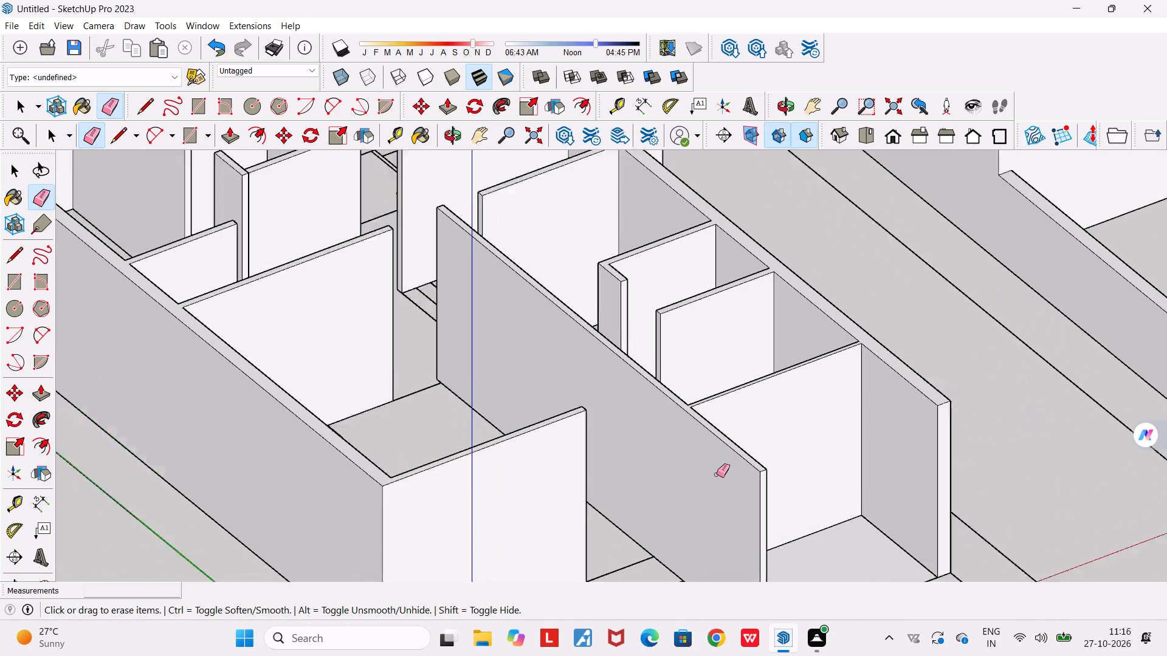
pyautogui.scroll(1, 717, 474)
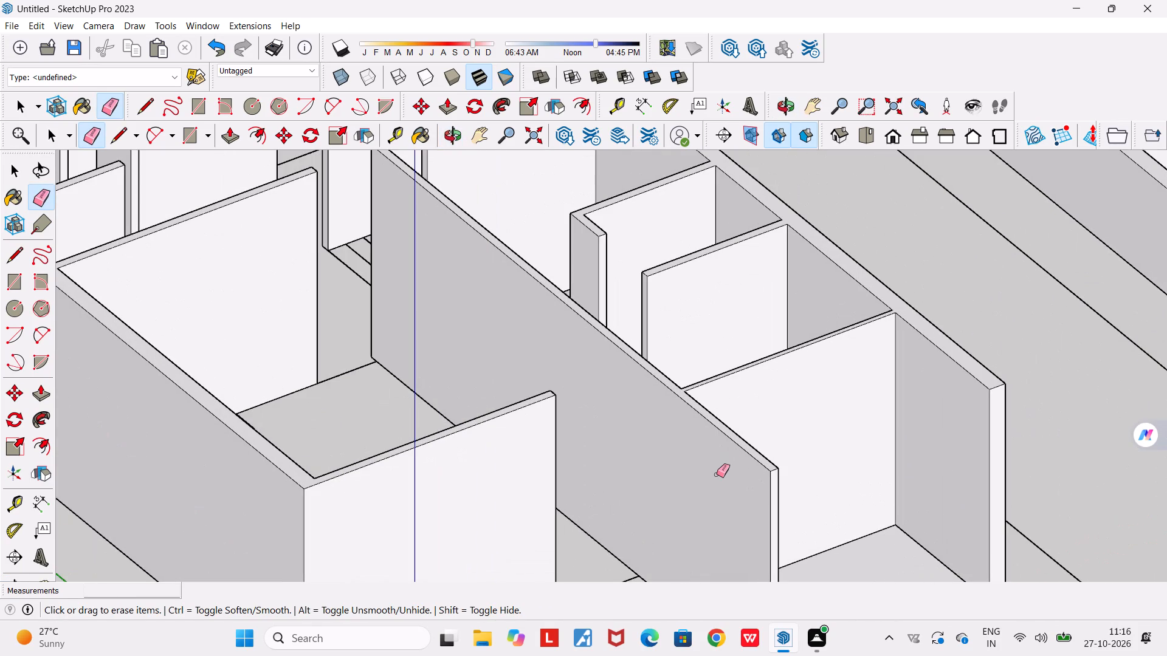
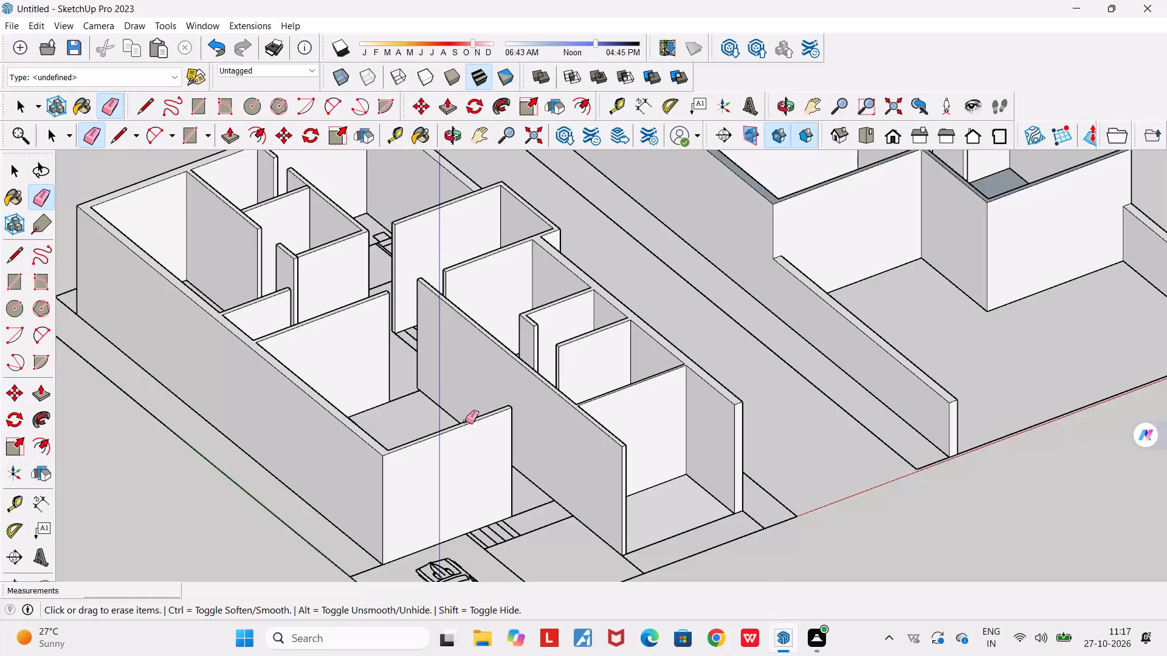
# Examine the walls of the plan with the car and its neighbours from the front and from above.
pyautogui.scroll(3, 466, 421)
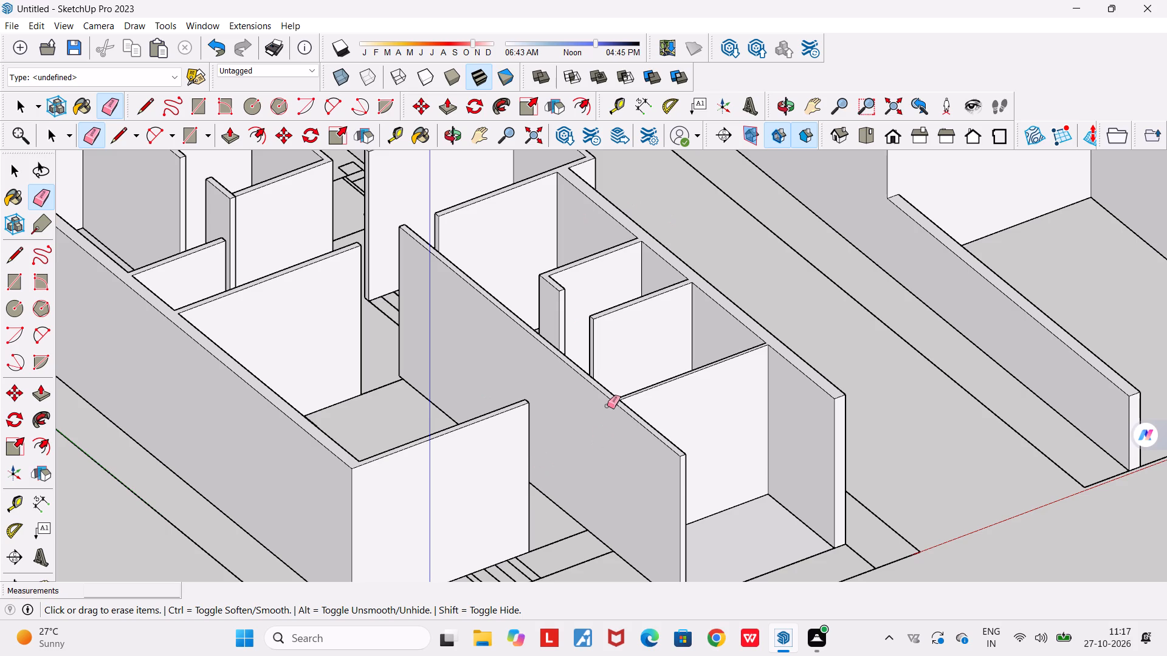
pyautogui.press('space')
pyautogui.scroll(-5, 597, 431)
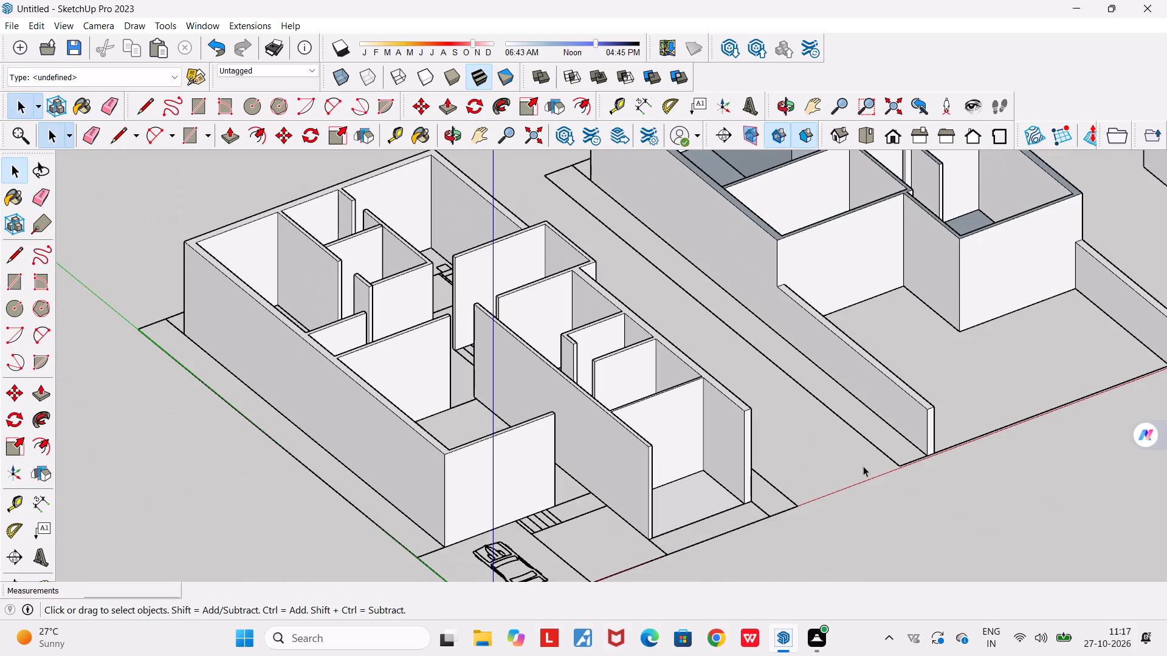
pyautogui.moveTo(813, 538); pyautogui.dragTo(450, 555, button='middle')
pyautogui.scroll(3, 351, 476)
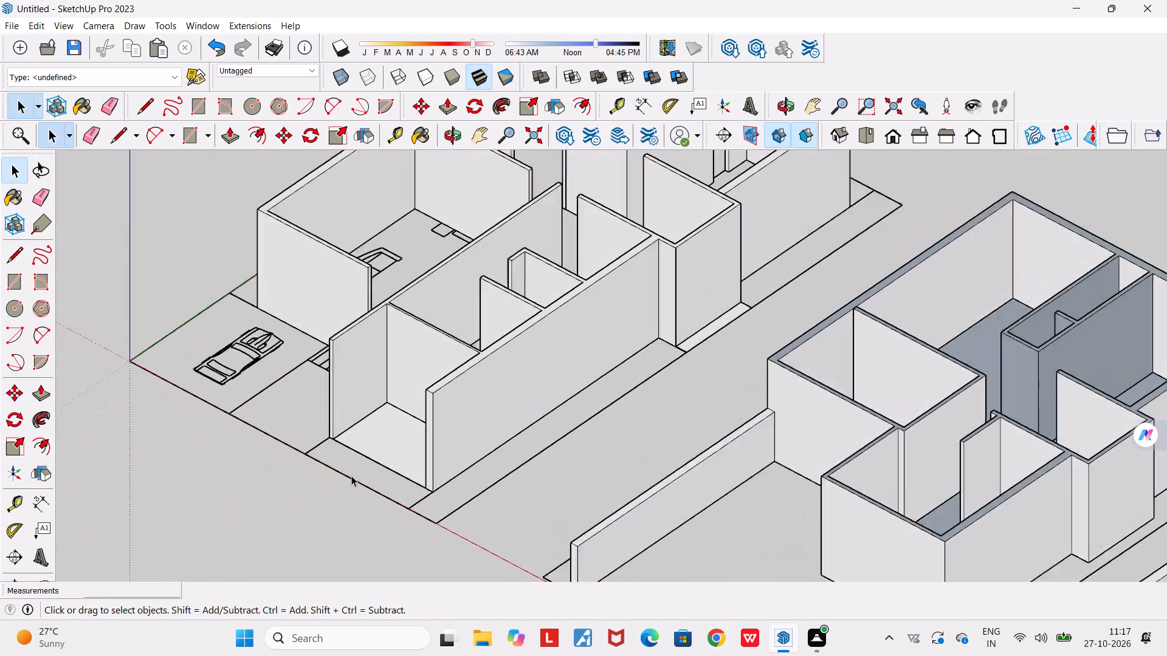
pyautogui.scroll(2, 351, 476)
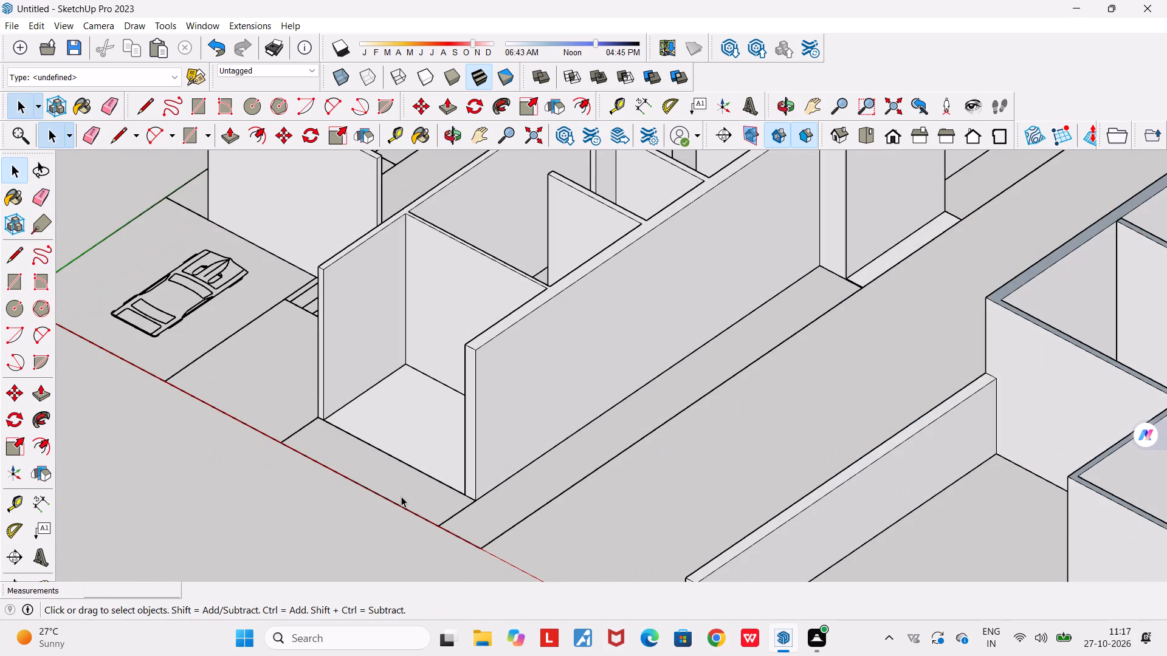
pyautogui.scroll(1, 401, 496)
pyautogui.moveTo(400, 494); pyautogui.dragTo(530, 620, button='middle')
pyautogui.scroll(3, 456, 363)
pyautogui.moveTo(454, 363); pyautogui.dragTo(557, 466, button='middle')
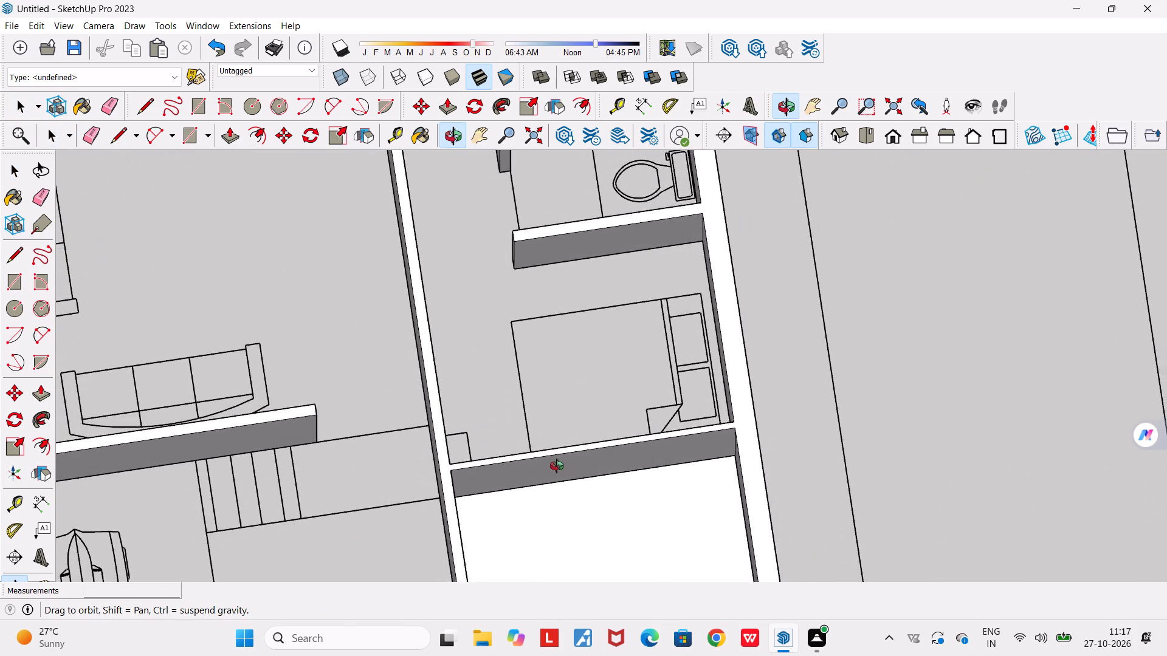
pyautogui.moveTo(557, 466); pyautogui.dragTo(556, 466, button='middle')
pyautogui.scroll(-17, 556, 466)
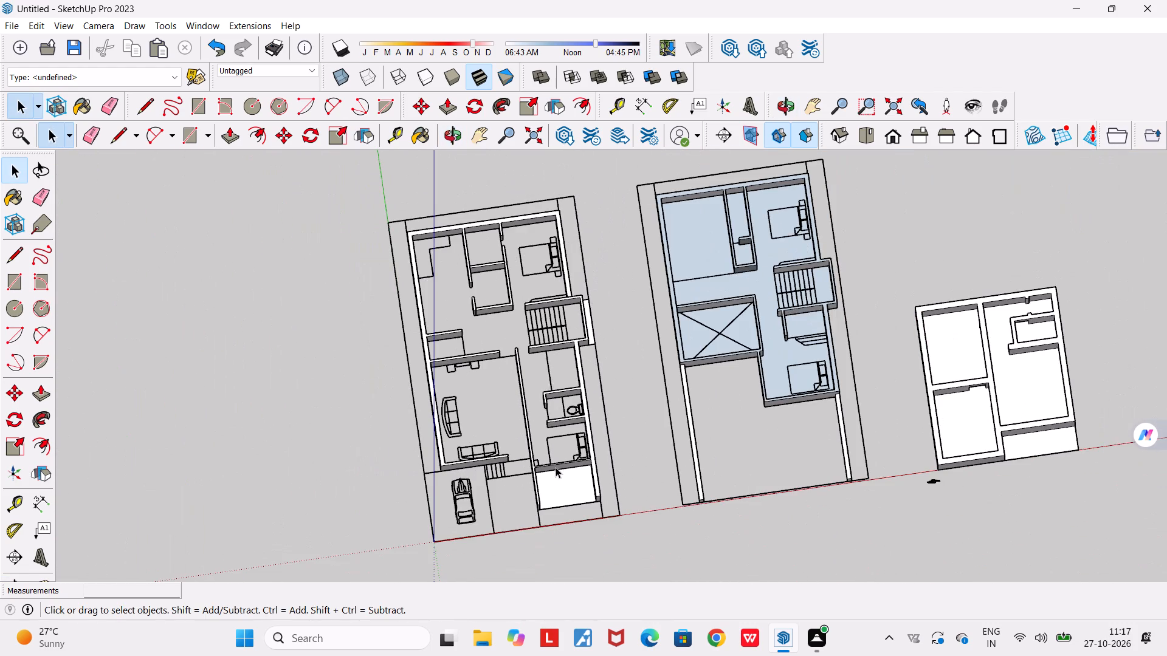
pyautogui.scroll(6, 524, 162)
pyautogui.moveTo(376, 415); pyautogui.dragTo(374, 415, button='middle')
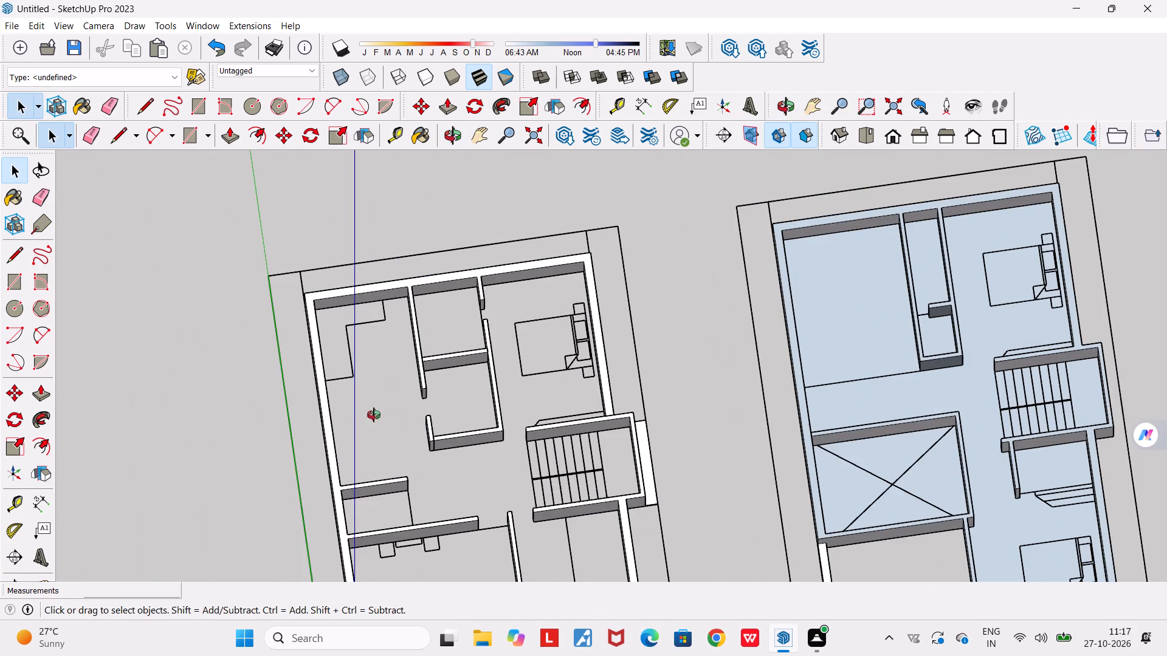
pyautogui.moveTo(374, 415); pyautogui.dragTo(342, 398, button='middle')
pyautogui.scroll(-4, 342, 398)
pyautogui.scroll(-6, 367, 561)
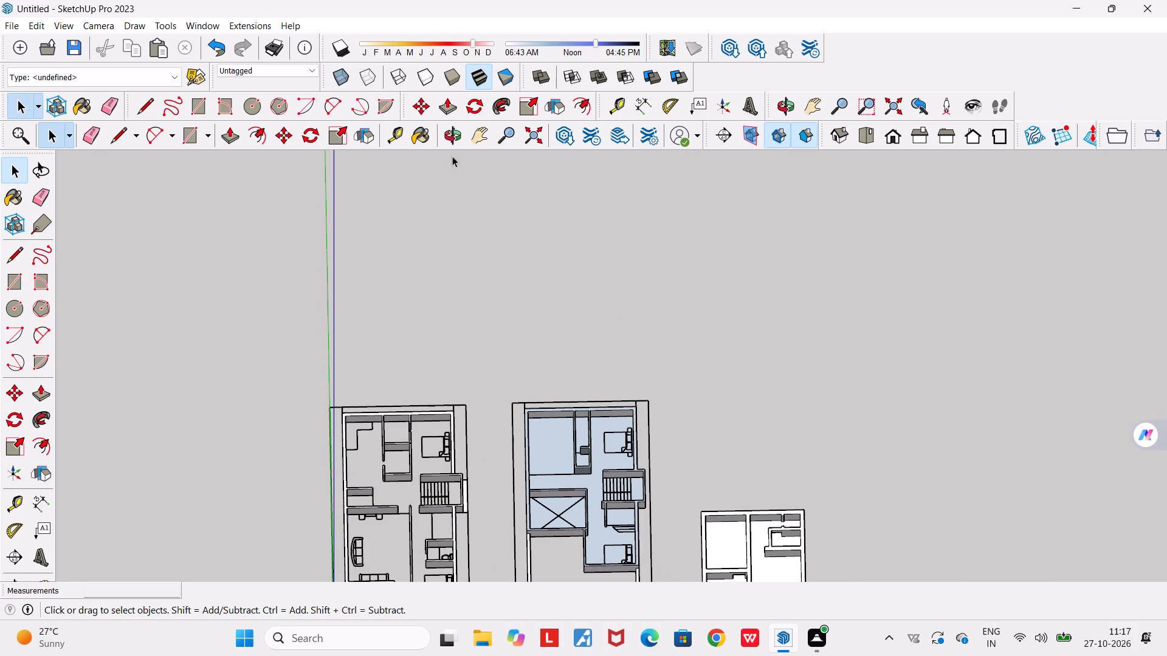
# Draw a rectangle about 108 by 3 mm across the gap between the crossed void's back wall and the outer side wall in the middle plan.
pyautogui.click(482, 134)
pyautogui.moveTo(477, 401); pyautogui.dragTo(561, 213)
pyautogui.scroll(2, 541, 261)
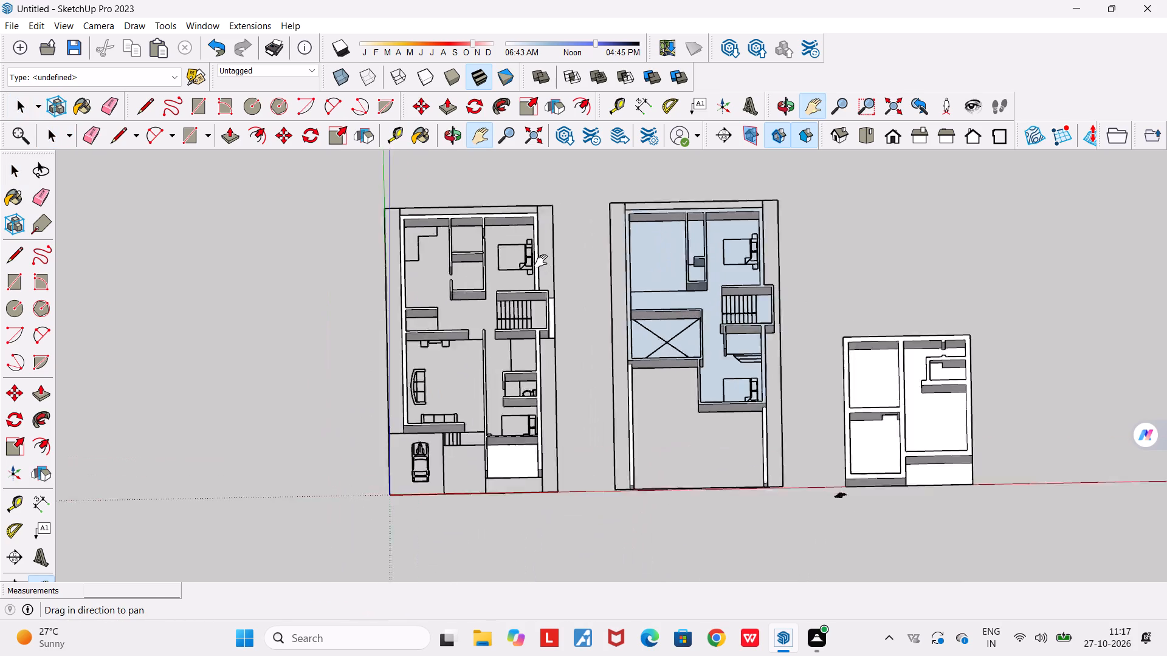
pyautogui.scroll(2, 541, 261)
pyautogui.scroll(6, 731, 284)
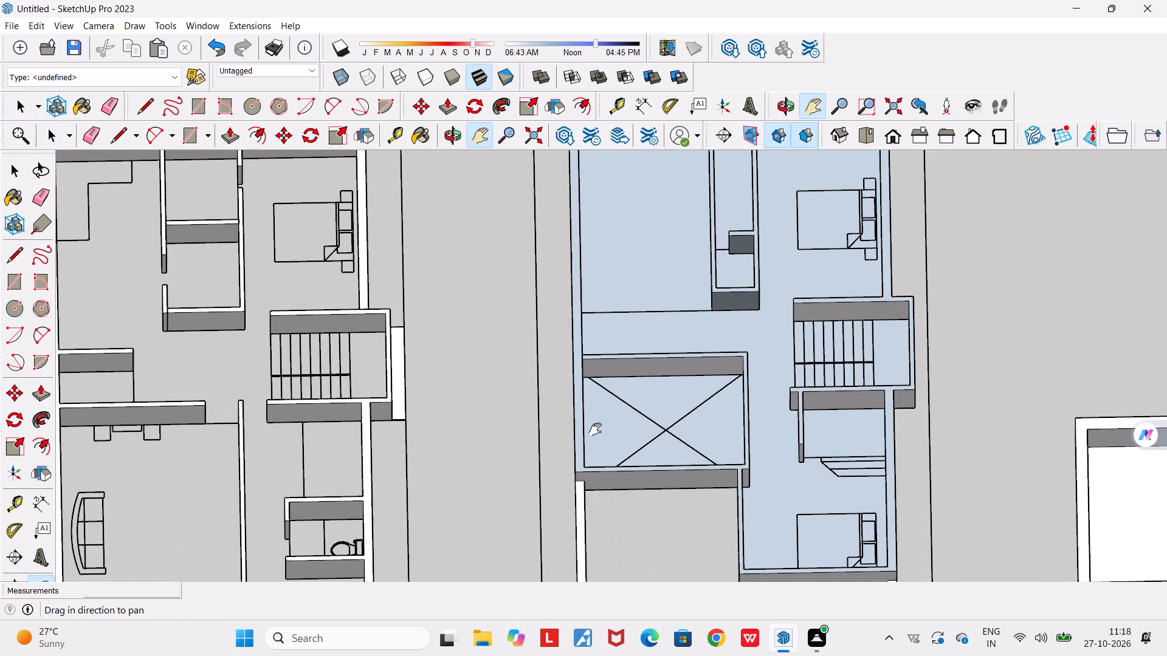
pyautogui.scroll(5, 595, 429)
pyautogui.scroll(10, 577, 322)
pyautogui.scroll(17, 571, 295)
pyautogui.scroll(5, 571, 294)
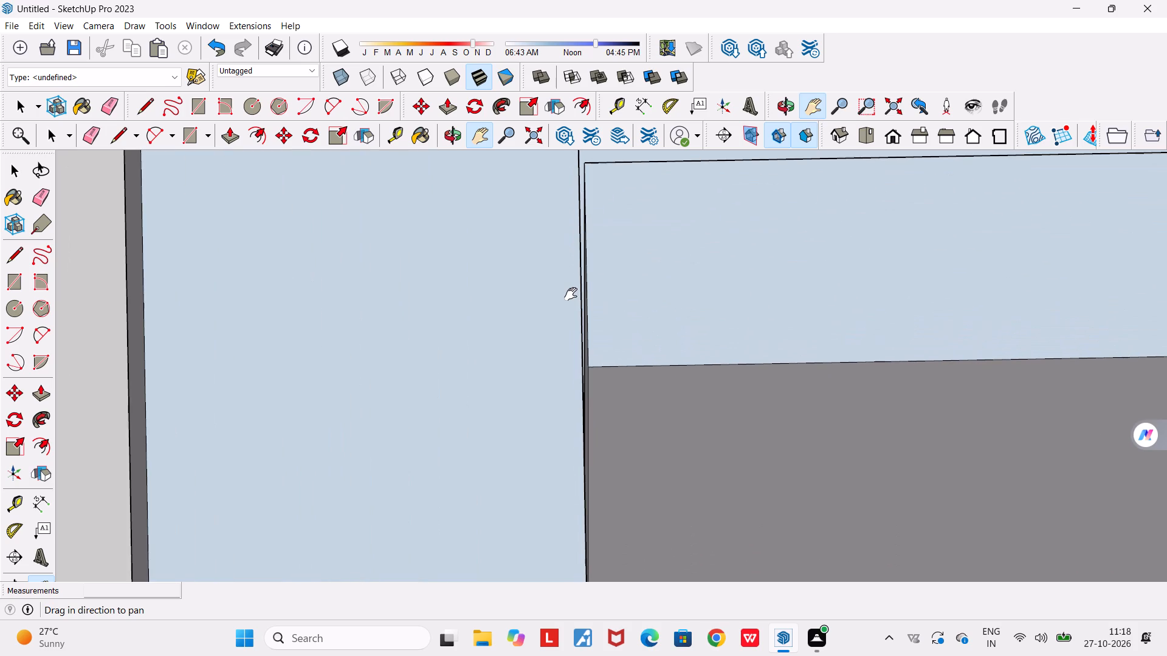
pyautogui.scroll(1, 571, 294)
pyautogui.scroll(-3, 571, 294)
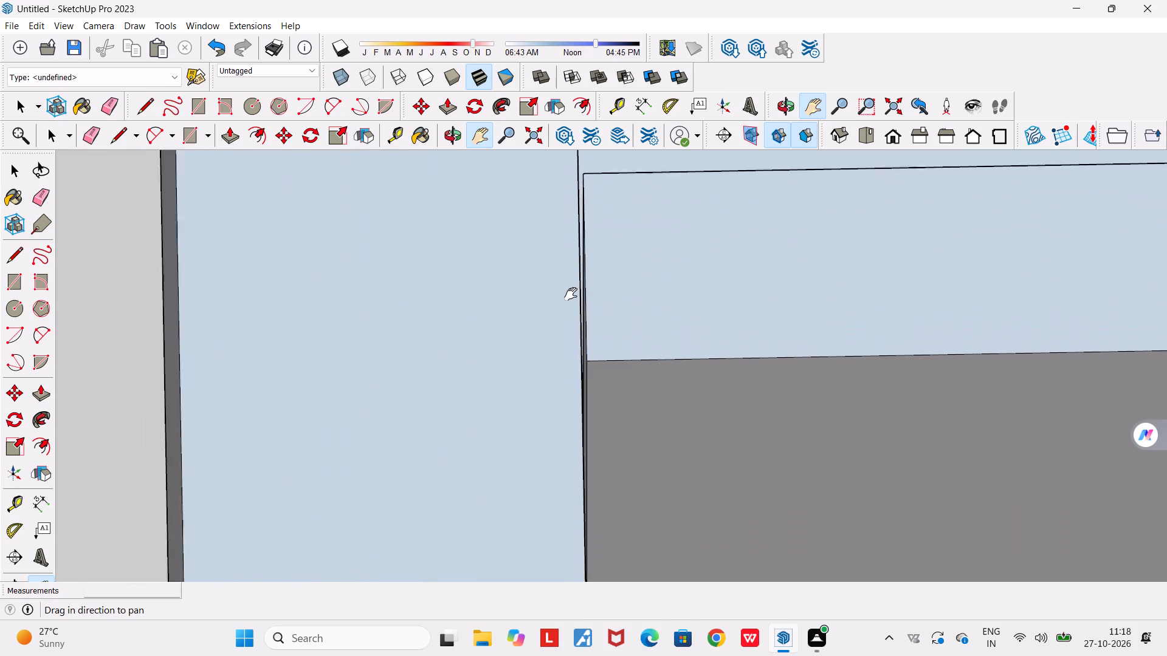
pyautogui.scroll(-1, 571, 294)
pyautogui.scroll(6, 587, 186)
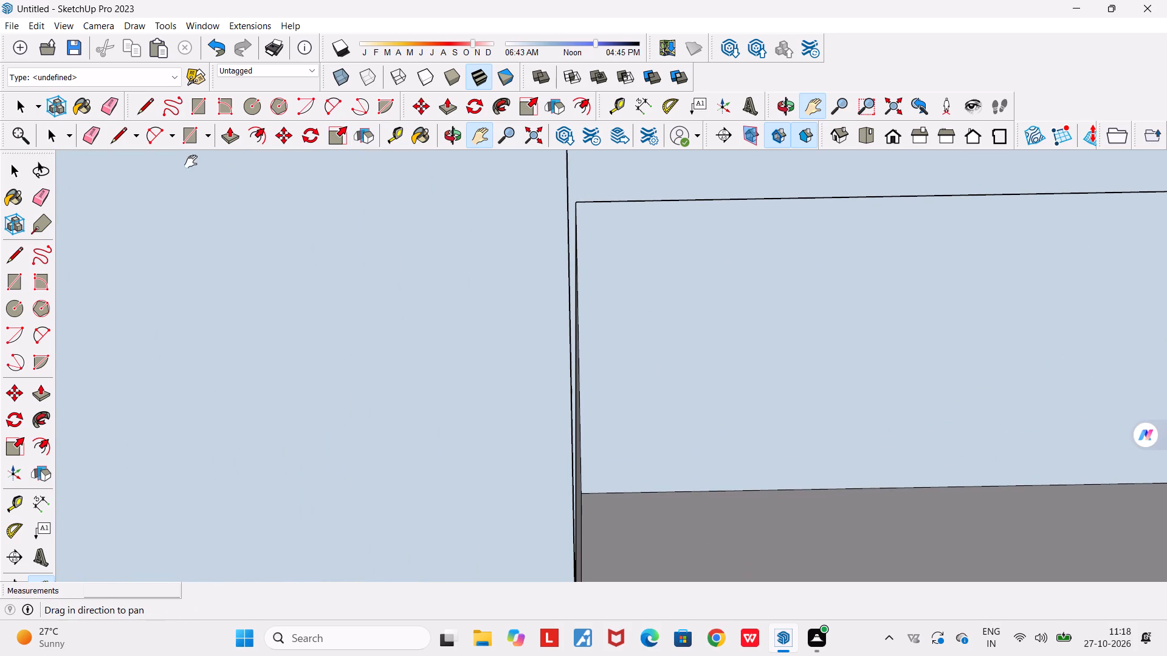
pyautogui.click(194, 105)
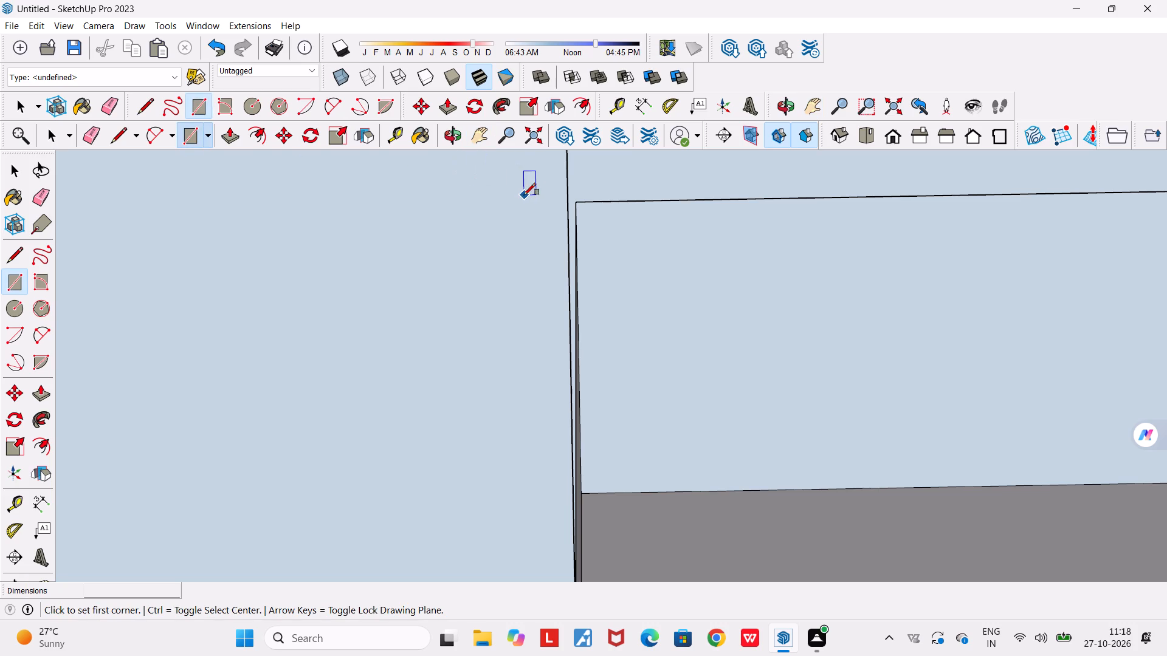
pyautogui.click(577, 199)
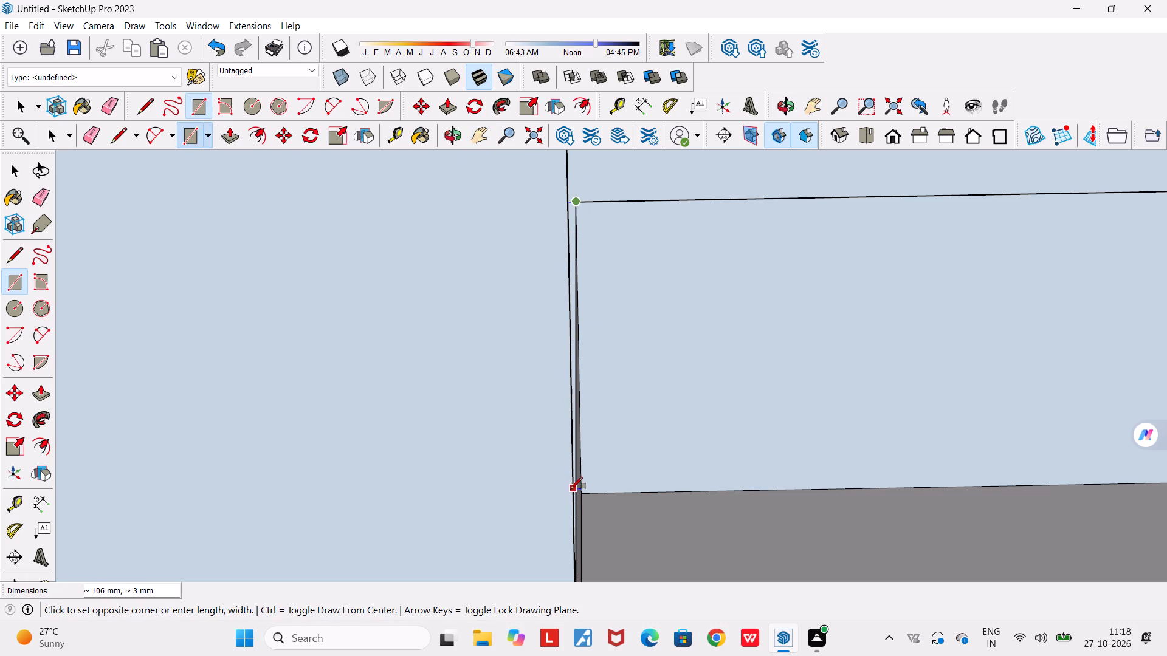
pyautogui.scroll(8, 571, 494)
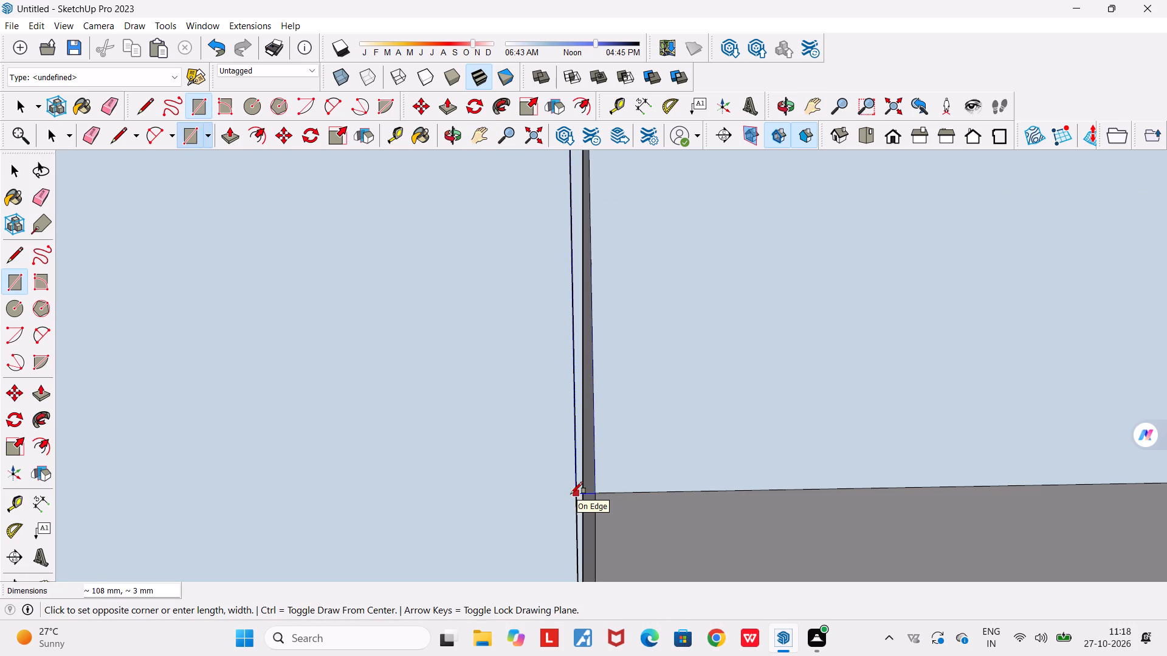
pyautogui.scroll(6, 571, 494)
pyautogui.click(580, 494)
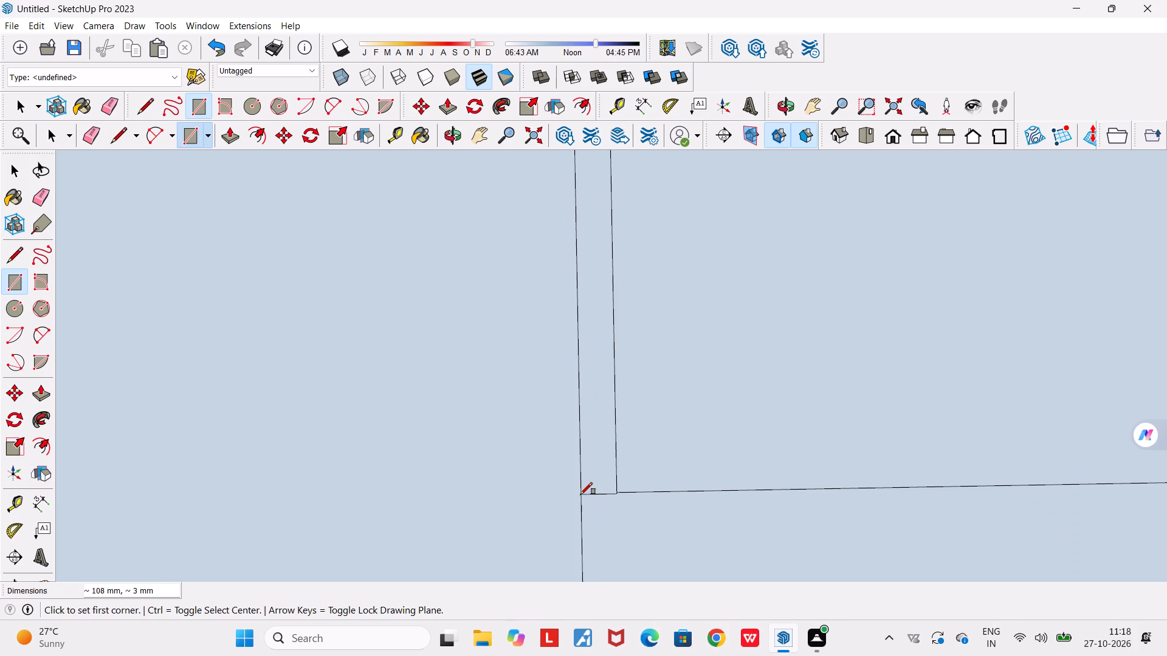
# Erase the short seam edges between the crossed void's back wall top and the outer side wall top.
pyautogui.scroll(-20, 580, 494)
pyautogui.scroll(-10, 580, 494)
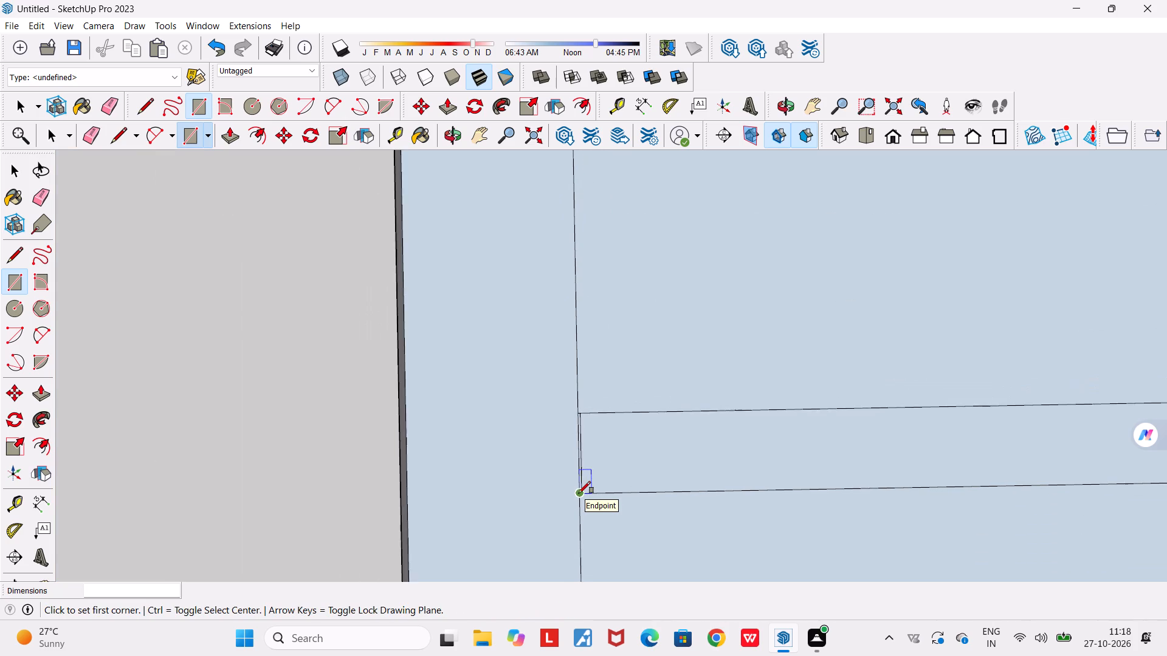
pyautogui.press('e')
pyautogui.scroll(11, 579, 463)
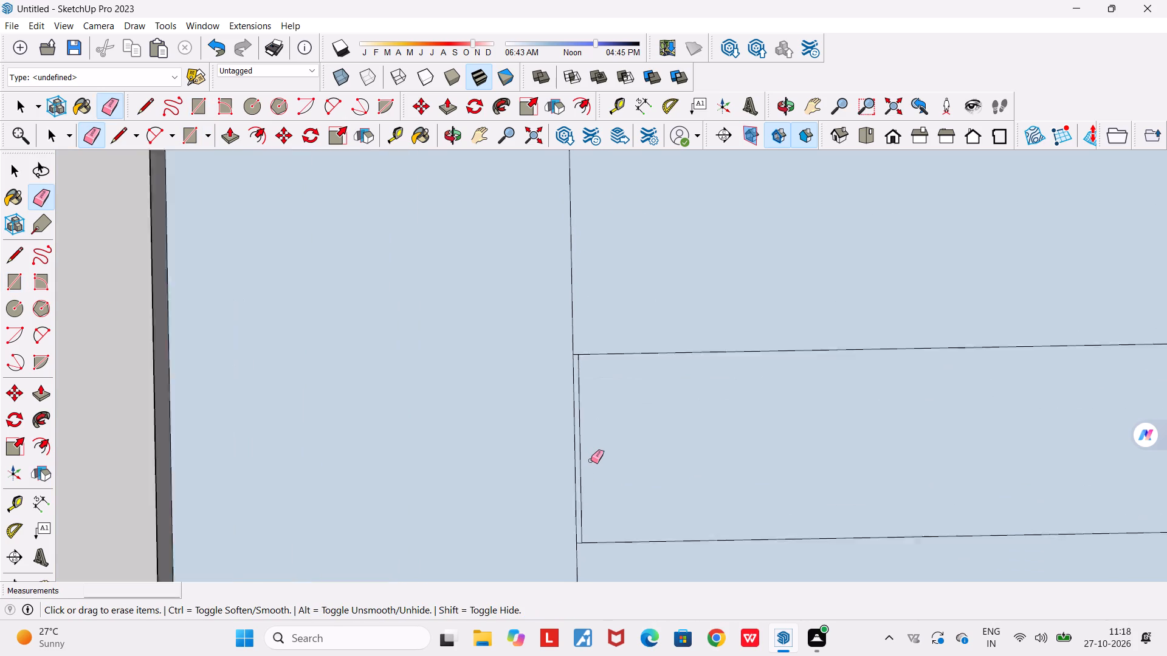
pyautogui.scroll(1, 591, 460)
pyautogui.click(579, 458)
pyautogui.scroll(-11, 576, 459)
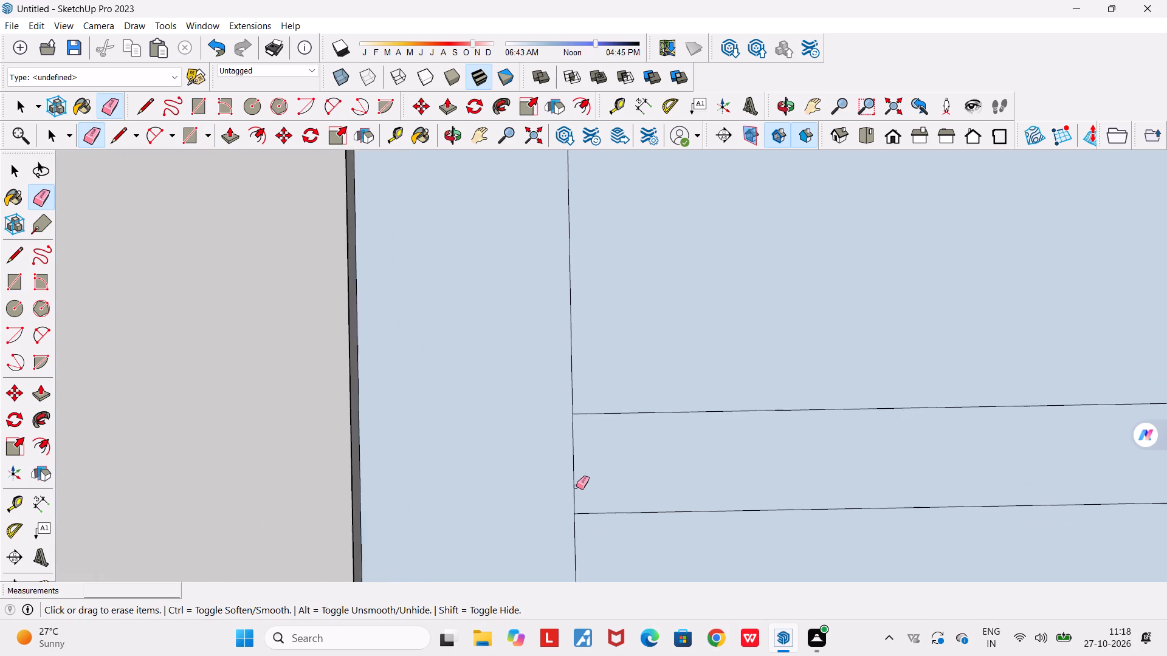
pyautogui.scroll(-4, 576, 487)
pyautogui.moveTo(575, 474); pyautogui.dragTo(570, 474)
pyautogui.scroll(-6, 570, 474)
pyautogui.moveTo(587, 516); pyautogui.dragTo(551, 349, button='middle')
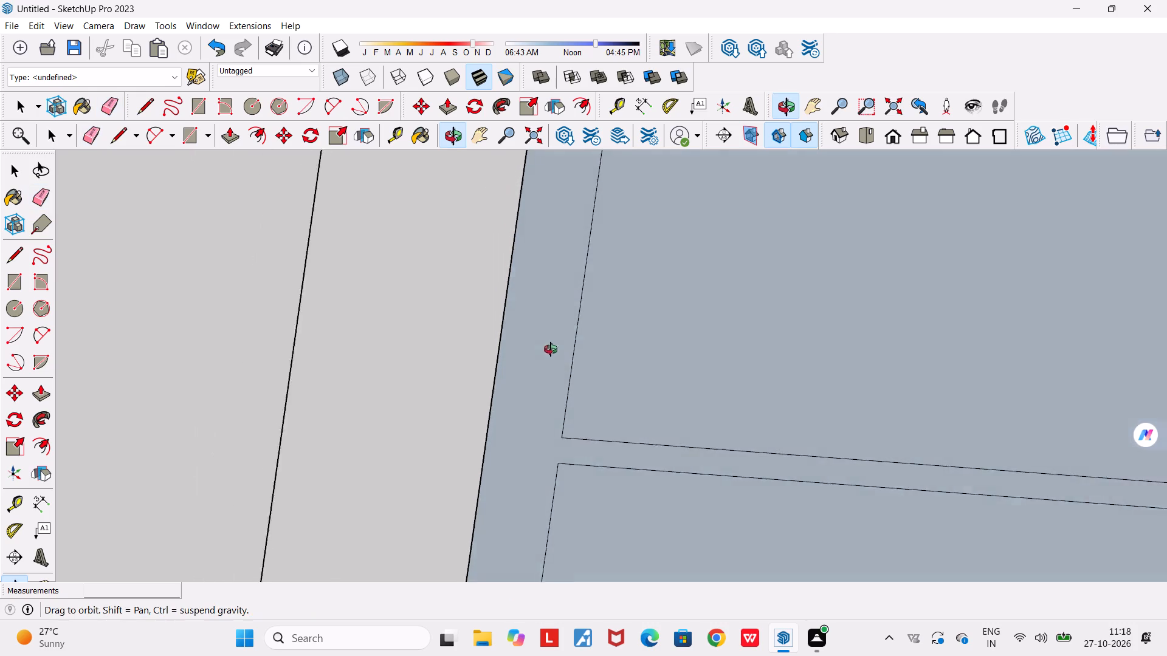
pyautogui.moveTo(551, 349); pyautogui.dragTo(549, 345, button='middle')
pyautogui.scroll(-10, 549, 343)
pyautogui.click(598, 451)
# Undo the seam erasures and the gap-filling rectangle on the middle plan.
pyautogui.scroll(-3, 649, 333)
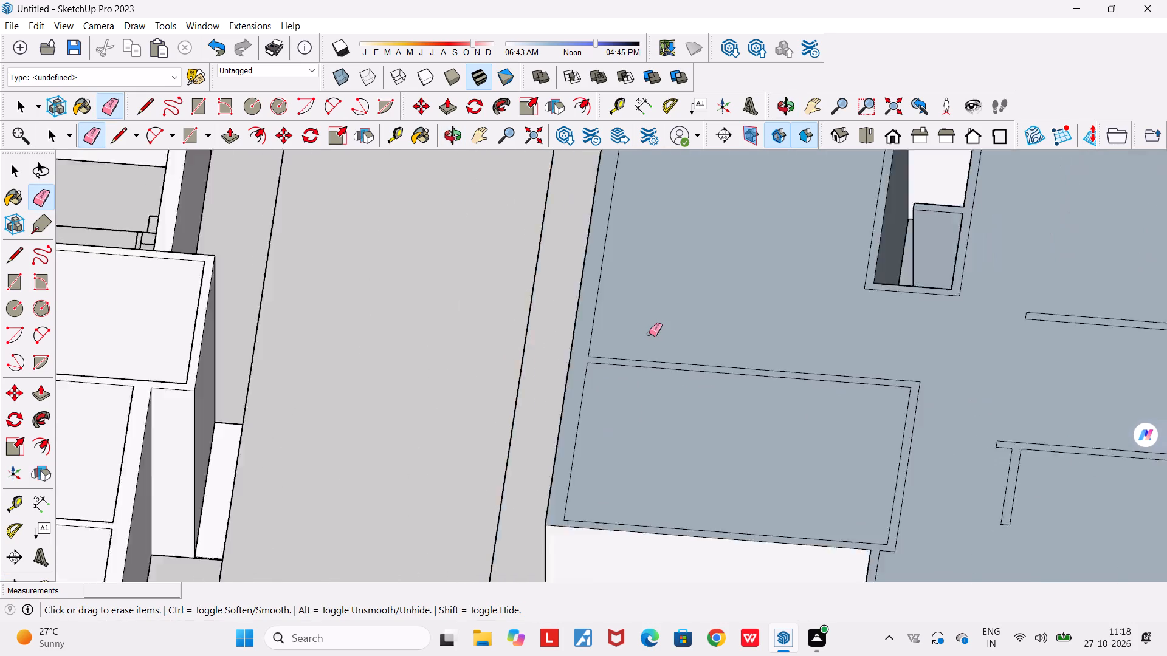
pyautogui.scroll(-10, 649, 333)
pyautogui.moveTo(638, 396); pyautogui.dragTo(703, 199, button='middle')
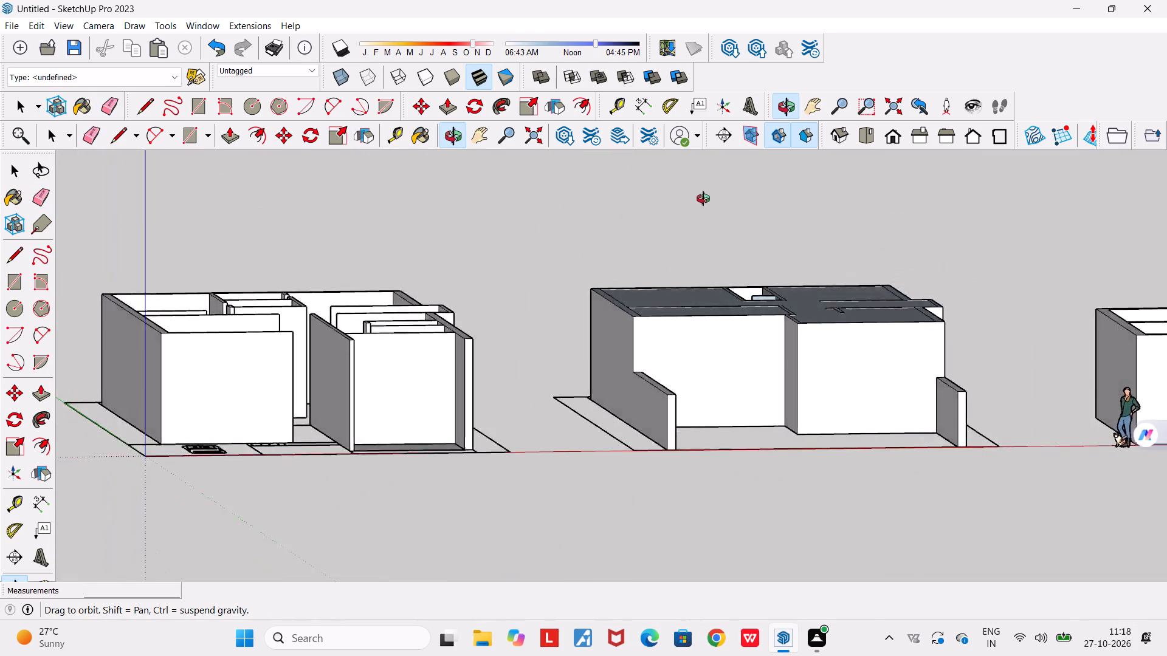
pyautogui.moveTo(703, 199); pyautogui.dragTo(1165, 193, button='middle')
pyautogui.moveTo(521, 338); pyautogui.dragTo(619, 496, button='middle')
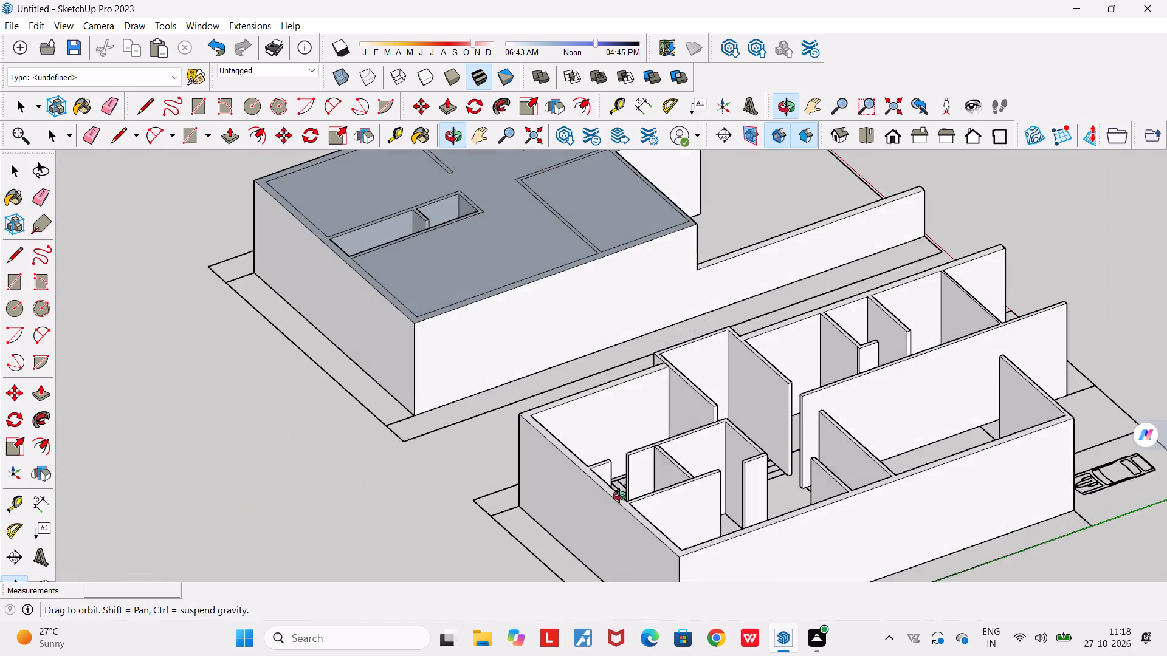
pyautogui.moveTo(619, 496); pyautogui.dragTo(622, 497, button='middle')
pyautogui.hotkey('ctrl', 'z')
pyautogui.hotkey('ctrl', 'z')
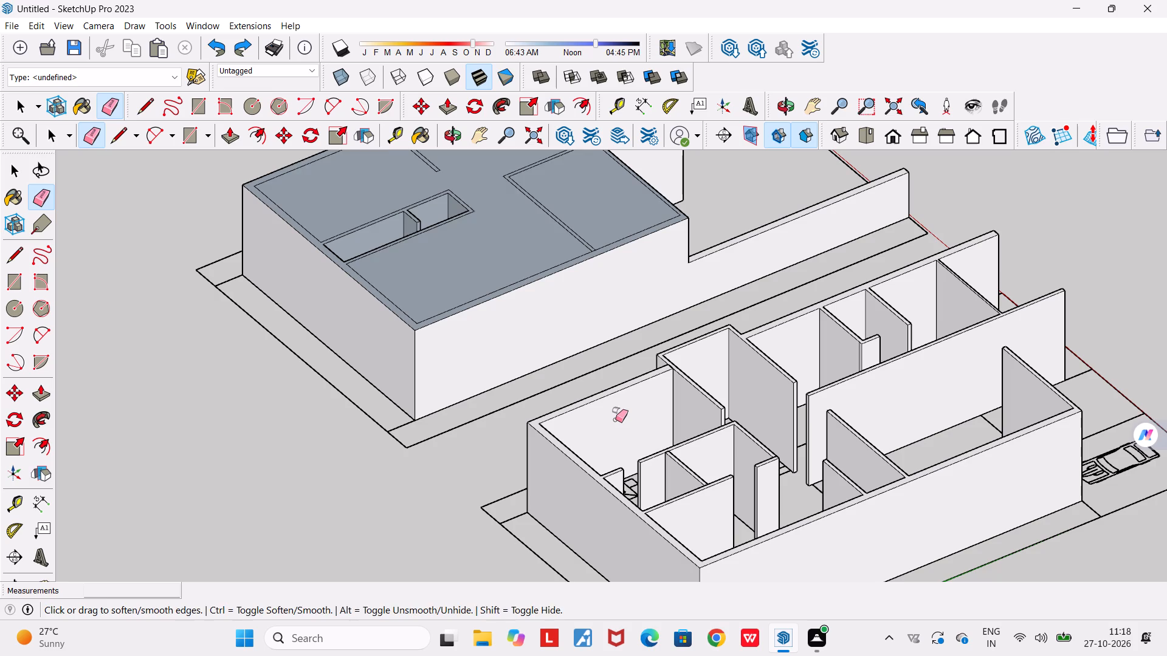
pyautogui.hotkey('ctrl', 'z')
# Examine the walls of all three plans from the back, side and front.
pyautogui.scroll(-4, 616, 419)
pyautogui.moveTo(642, 321); pyautogui.dragTo(316, 322, button='middle')
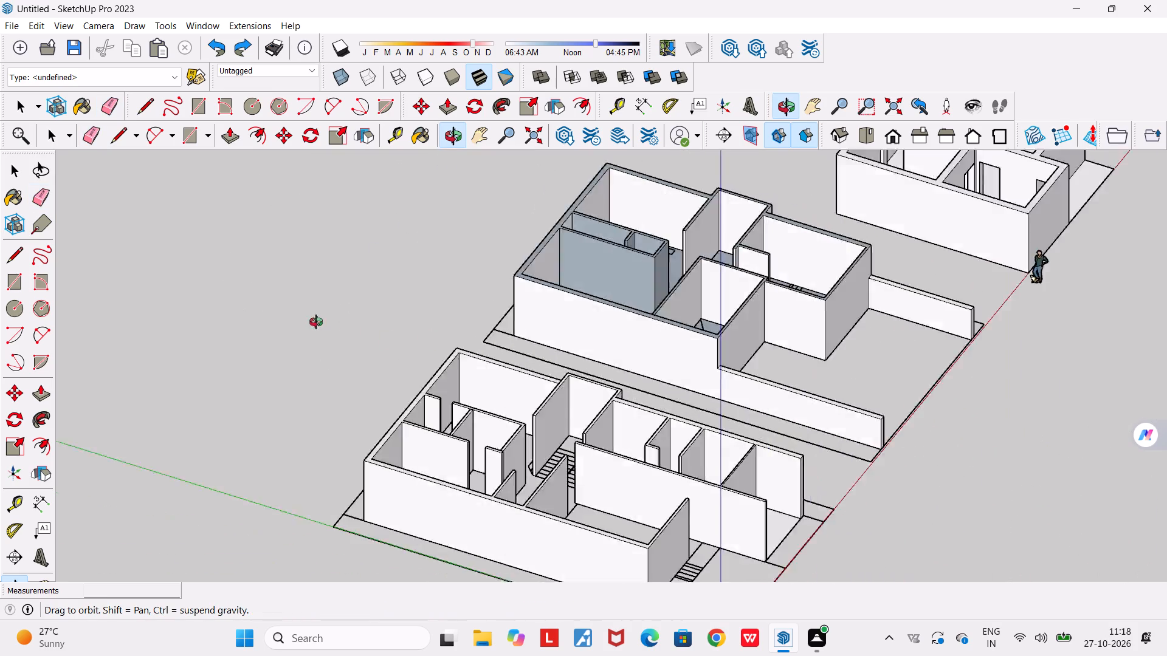
pyautogui.moveTo(316, 322); pyautogui.dragTo(161, 279, button='middle')
pyautogui.moveTo(816, 490); pyautogui.dragTo(456, 476, button='middle')
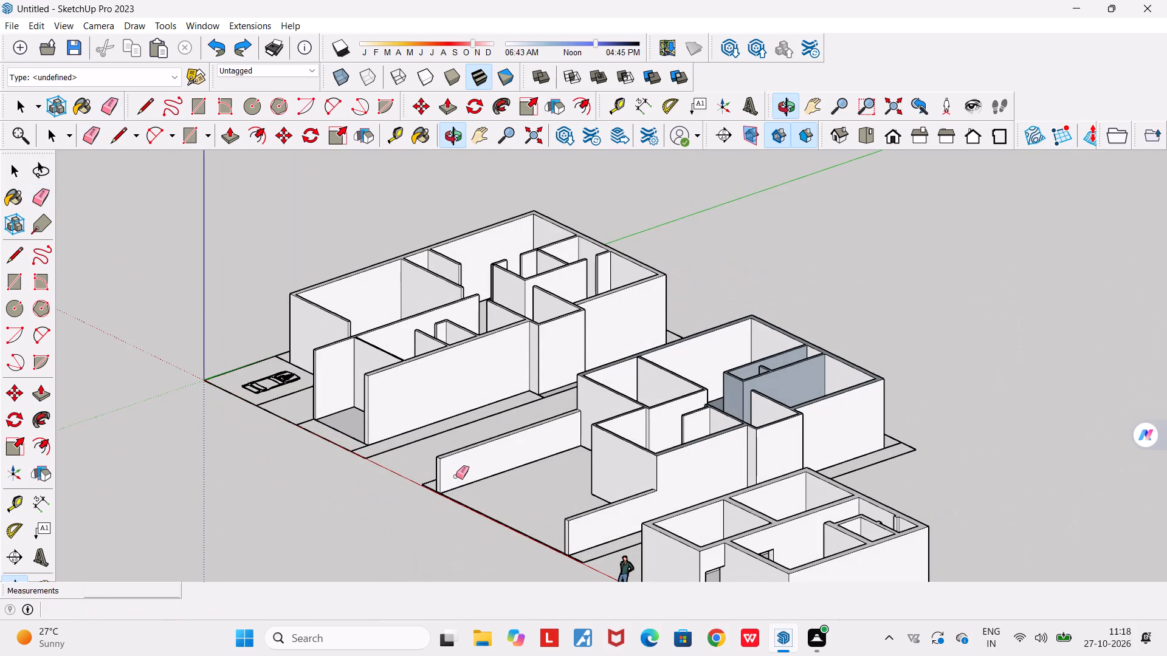
pyautogui.scroll(3, 465, 482)
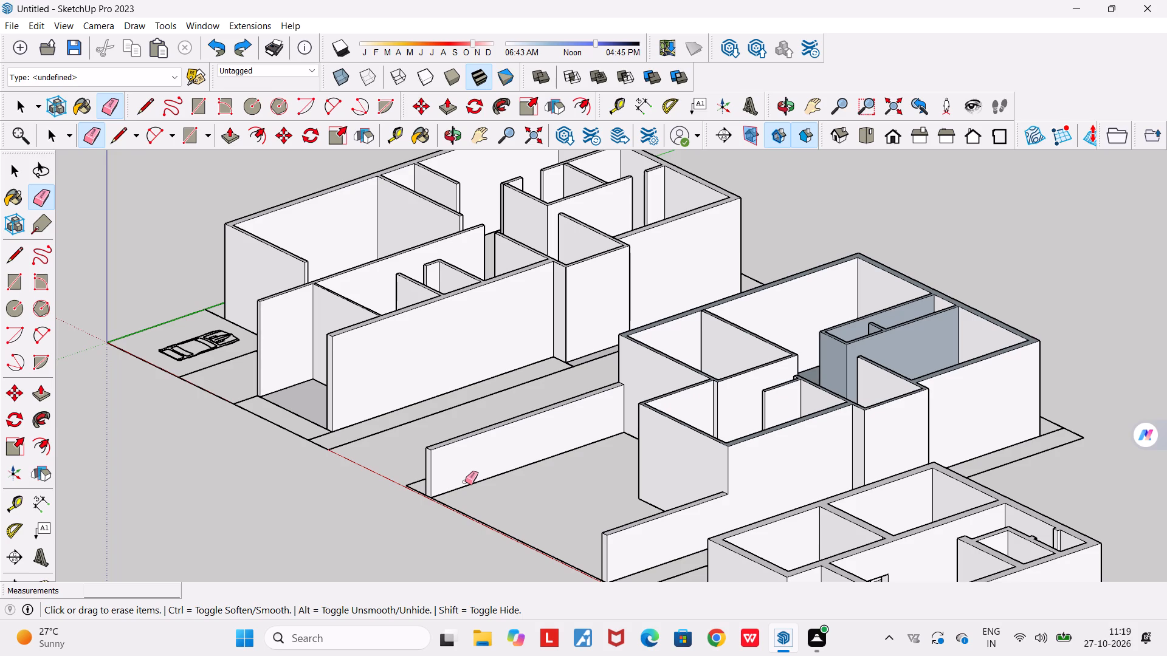
pyautogui.scroll(-2, 465, 482)
pyautogui.scroll(3, 465, 482)
pyautogui.scroll(-2, 465, 482)
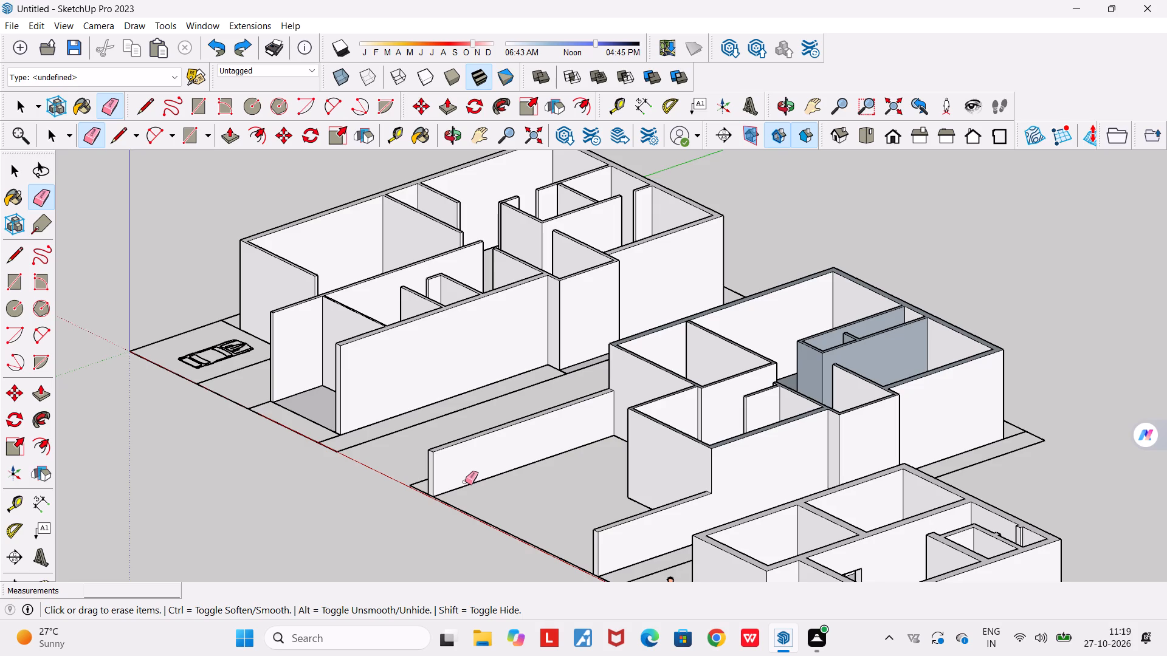
pyautogui.scroll(-12, 465, 482)
pyautogui.moveTo(438, 542); pyautogui.dragTo(586, 543, button='middle')
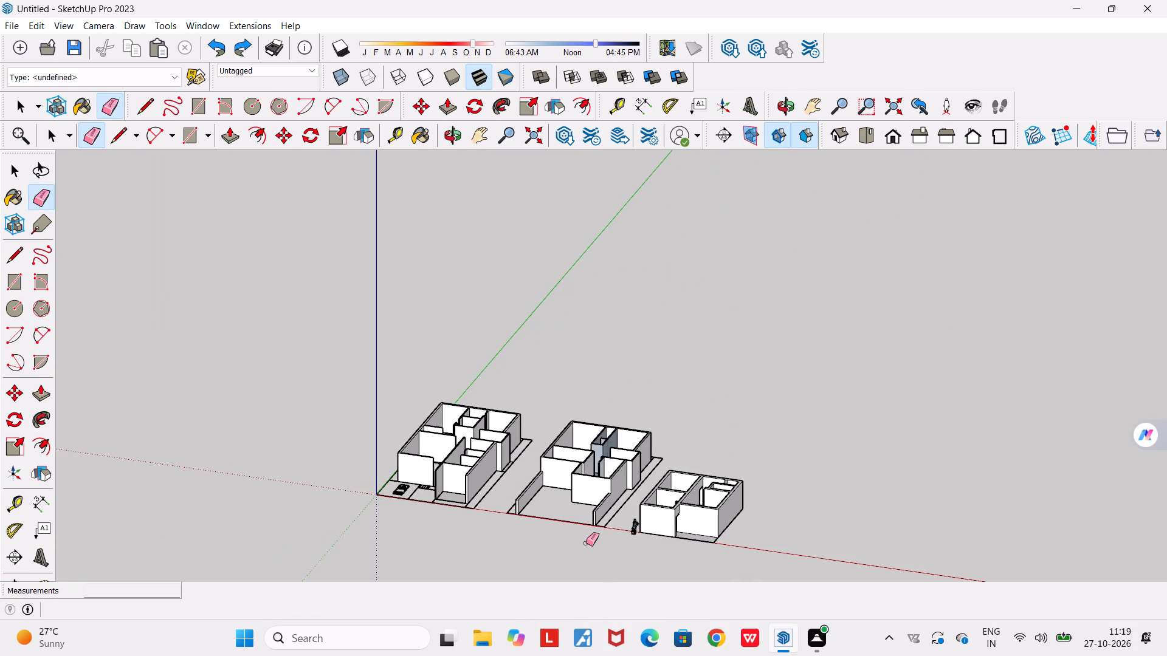
pyautogui.press('space')
pyautogui.scroll(3, 586, 543)
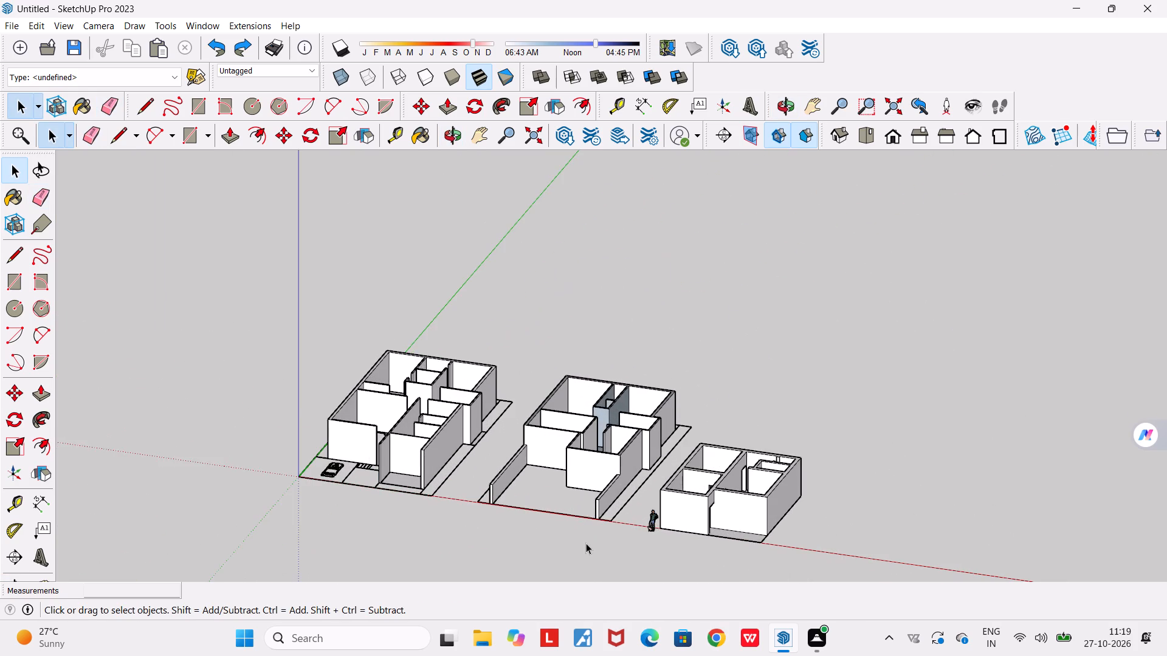
pyautogui.scroll(1, 550, 550)
pyautogui.moveTo(542, 551); pyautogui.dragTo(704, 546, button='middle')
pyautogui.scroll(2, 689, 533)
pyautogui.moveTo(676, 544); pyautogui.dragTo(819, 521, button='middle')
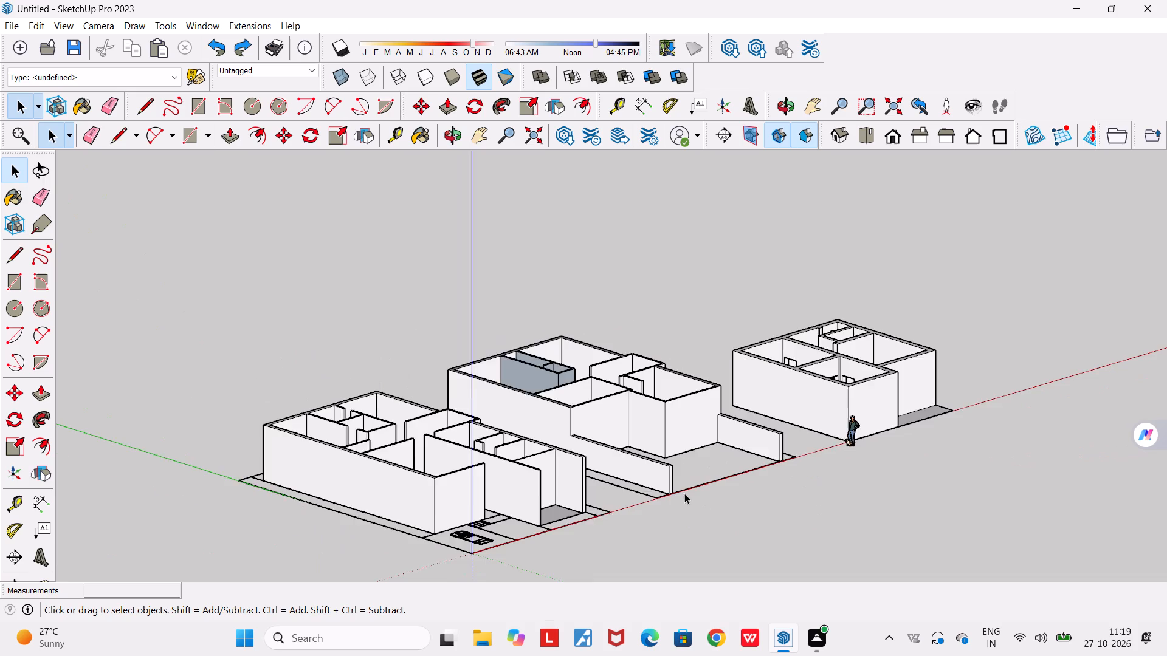
# Examine the middle plan's low front side walls and the front room walls up close.
pyautogui.scroll(5, 684, 493)
pyautogui.moveTo(733, 428); pyautogui.dragTo(697, 524, button='middle')
pyautogui.scroll(3, 697, 504)
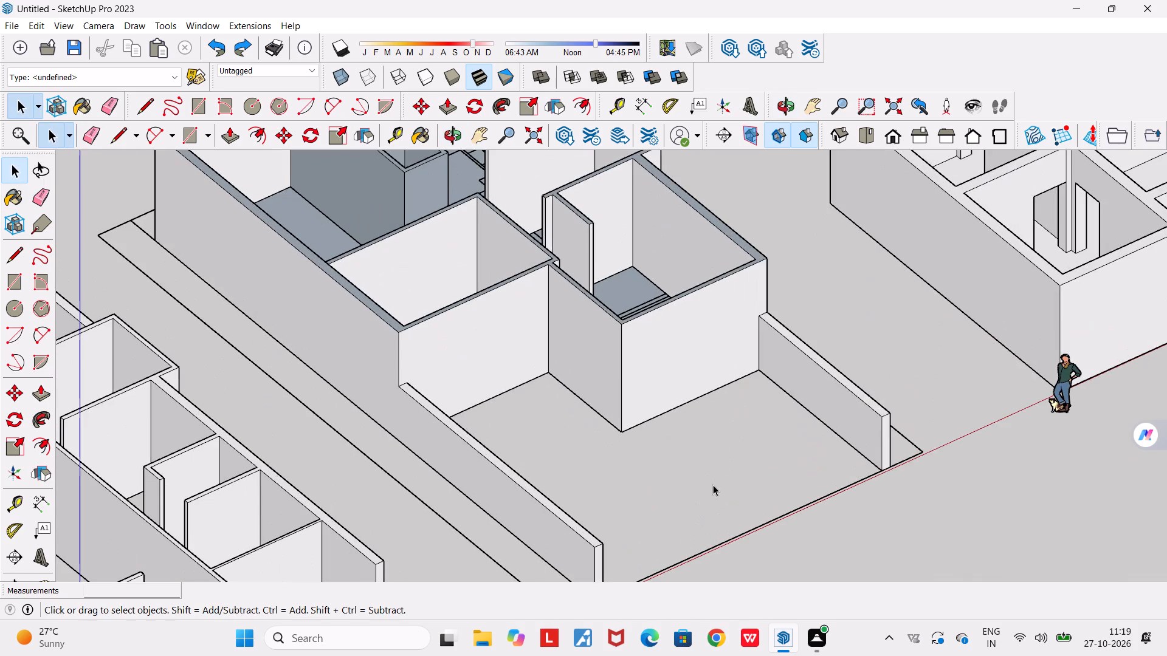
pyautogui.moveTo(714, 484); pyautogui.dragTo(470, 478, button='middle')
pyautogui.scroll(3, 470, 478)
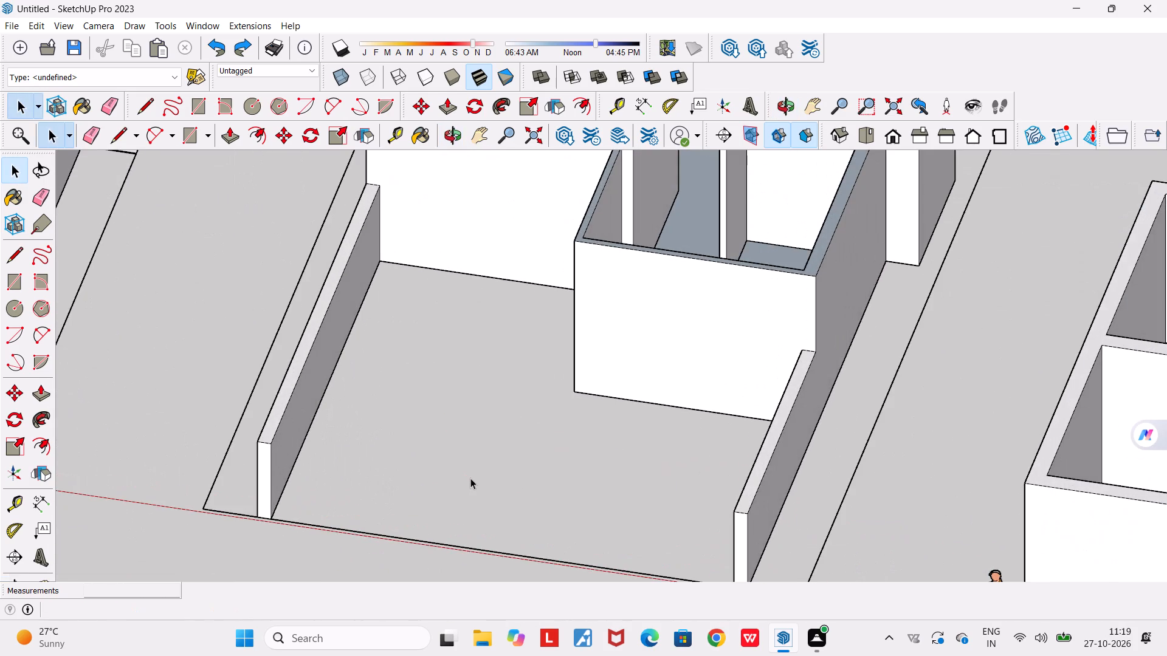
pyautogui.moveTo(470, 478); pyautogui.dragTo(878, 437, button='middle')
pyautogui.scroll(4, 878, 437)
pyautogui.scroll(-5, 878, 437)
pyautogui.moveTo(948, 533); pyautogui.dragTo(948, 527, button='middle')
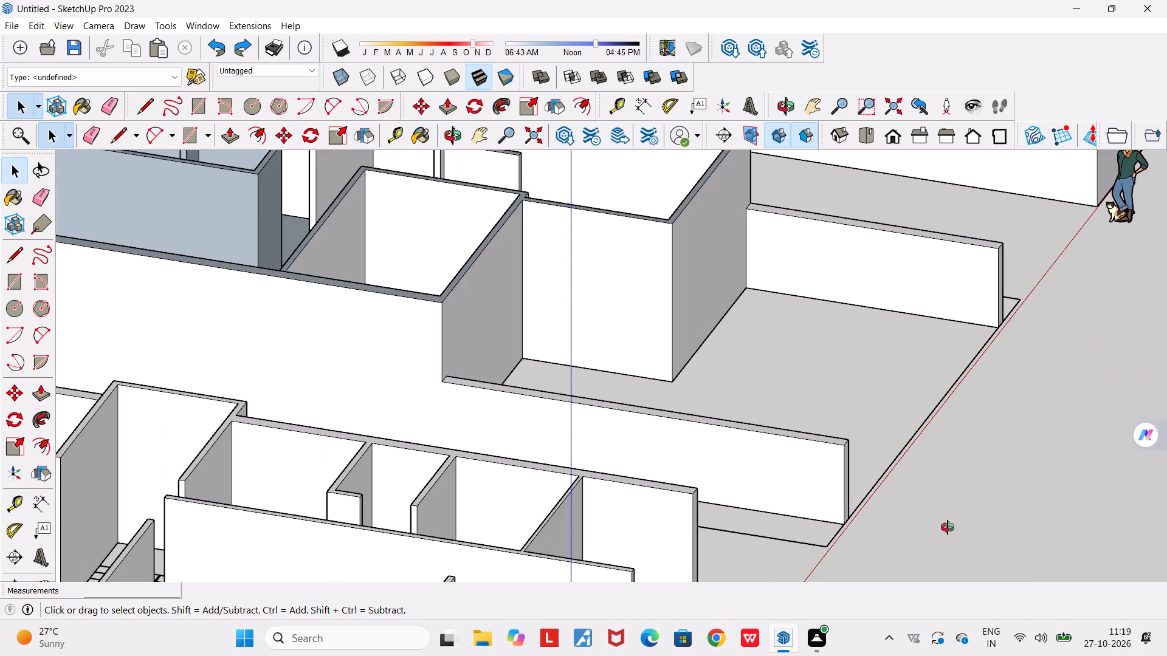
# Examine the walls of all three plans from the side and the front.
pyautogui.moveTo(948, 527); pyautogui.dragTo(1069, 442, button='middle')
pyautogui.scroll(-3, 1069, 442)
pyautogui.scroll(3, 391, 528)
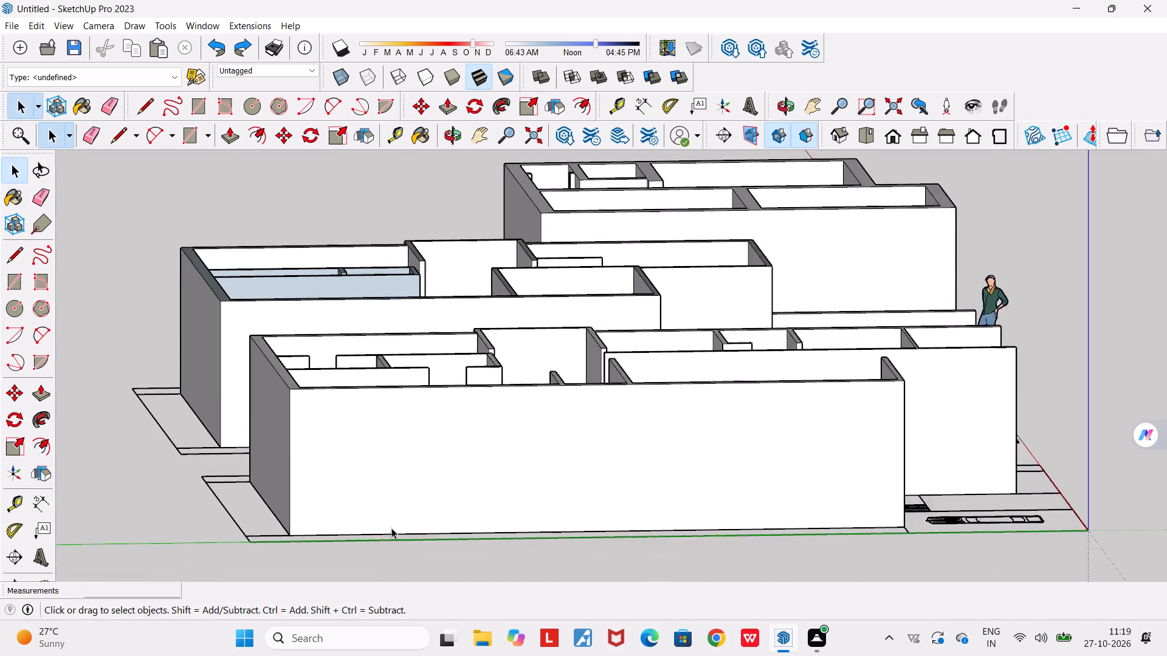
pyautogui.scroll(2, 391, 528)
pyautogui.scroll(-8, 391, 528)
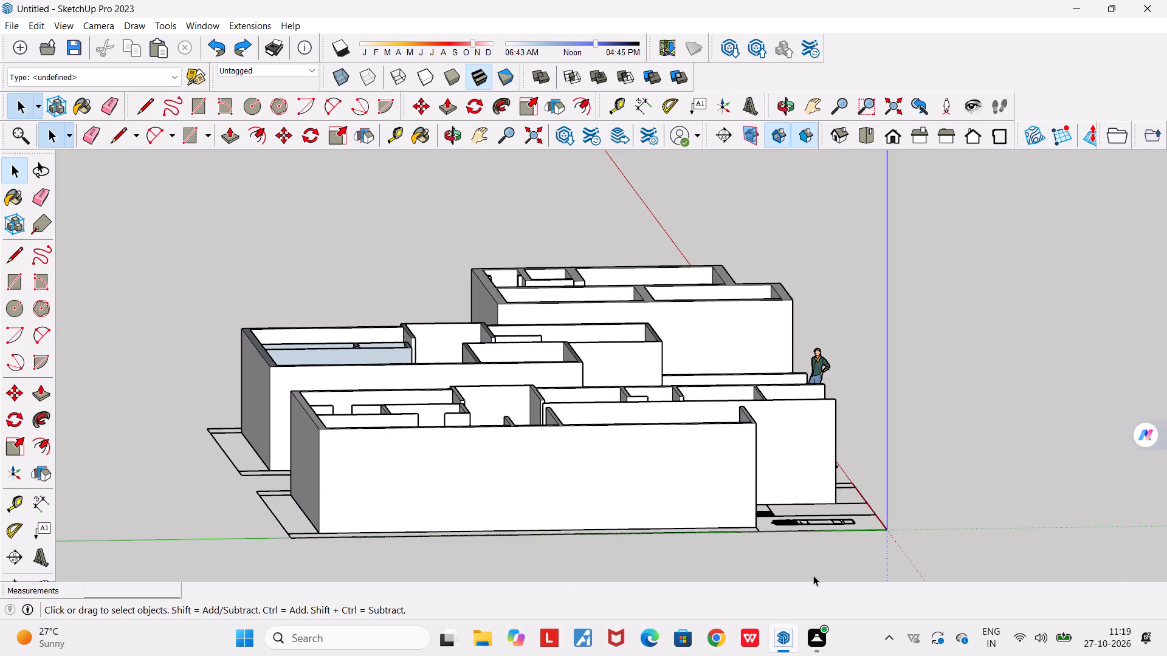
pyautogui.moveTo(813, 575); pyautogui.dragTo(544, 592, button='middle')
pyautogui.scroll(-4, 544, 592)
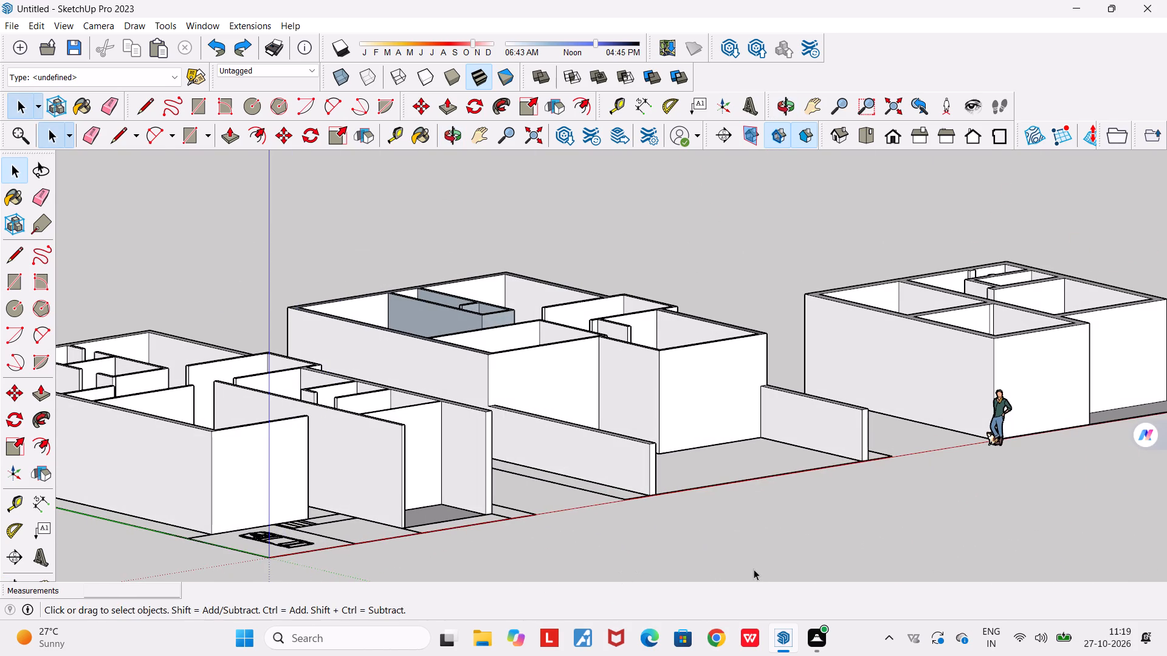
pyautogui.moveTo(756, 569); pyautogui.dragTo(478, 587, button='middle')
pyautogui.scroll(-4, 478, 587)
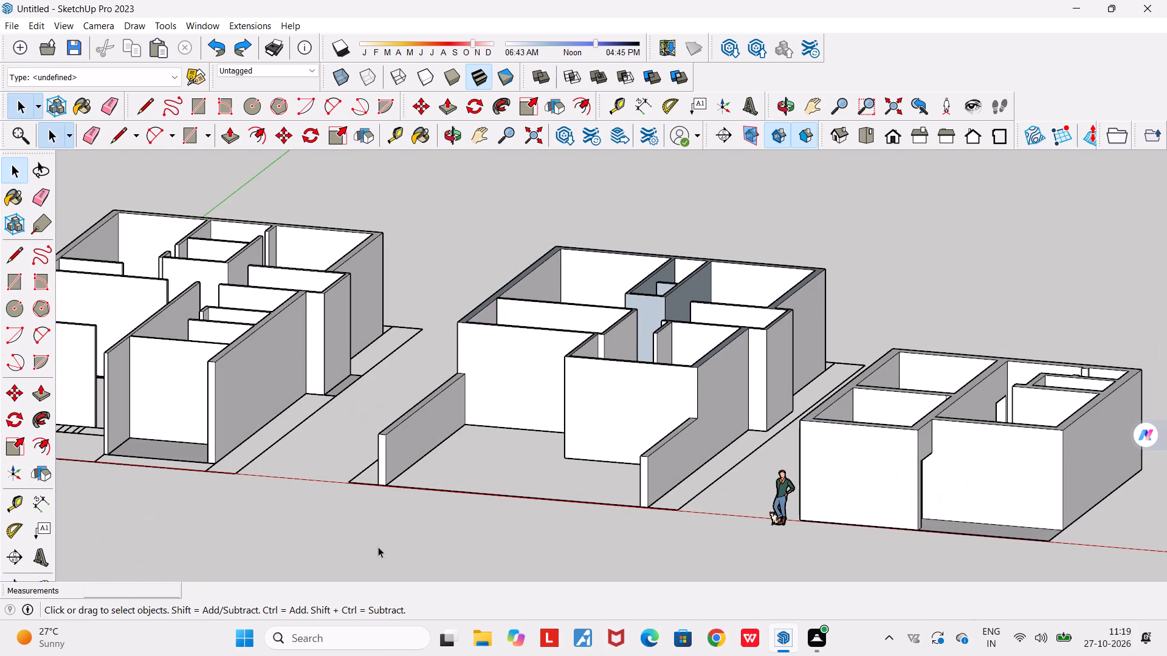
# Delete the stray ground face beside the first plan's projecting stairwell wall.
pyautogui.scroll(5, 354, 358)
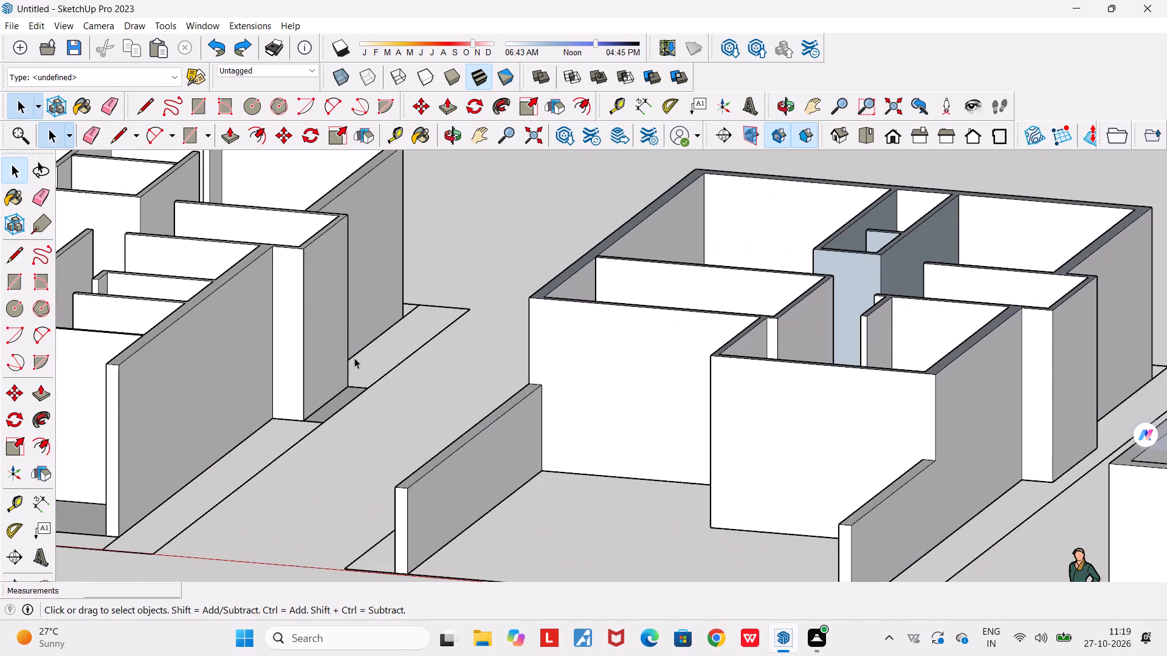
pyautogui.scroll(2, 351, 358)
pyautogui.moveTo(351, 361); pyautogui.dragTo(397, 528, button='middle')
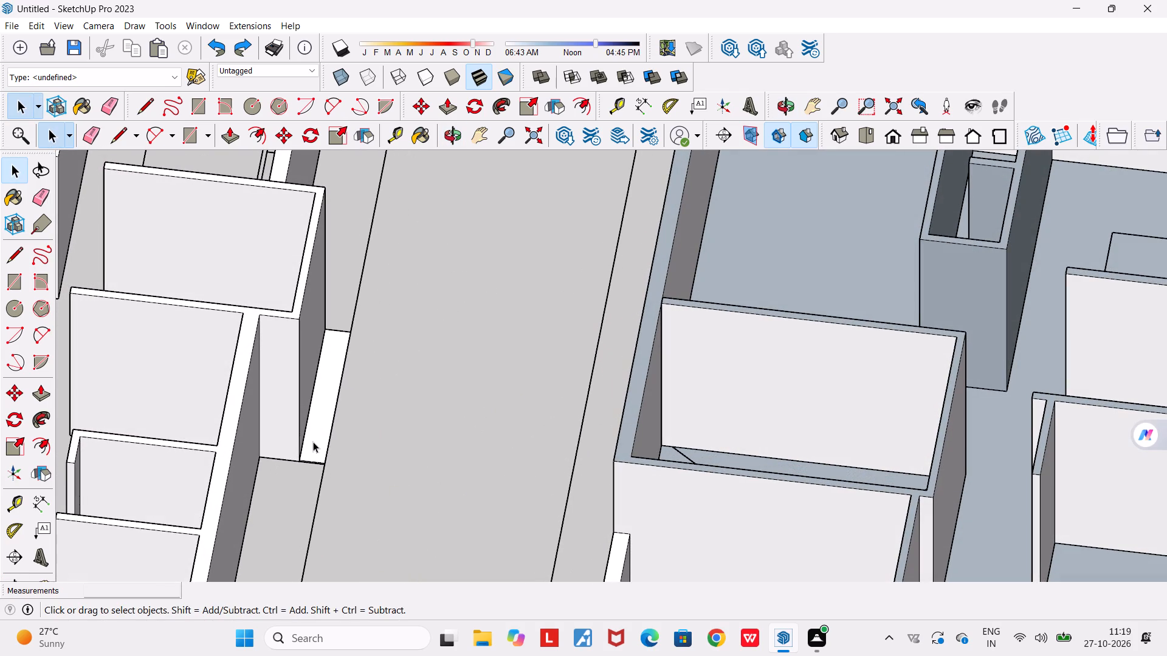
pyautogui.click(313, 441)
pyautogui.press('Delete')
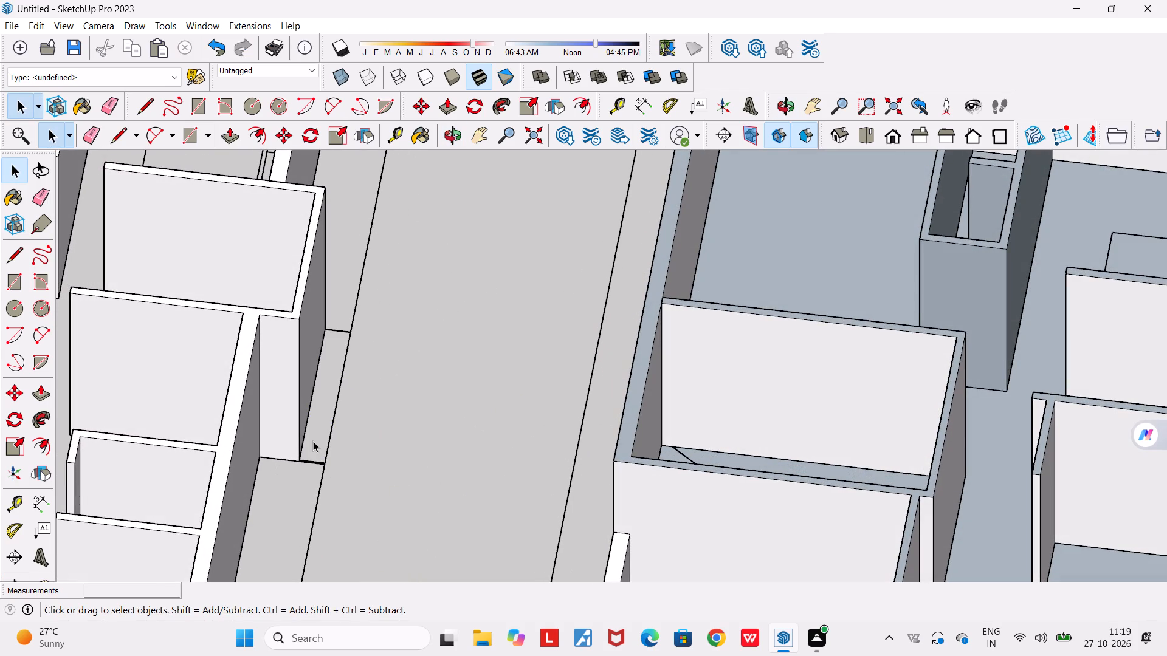
# Examine the floor areas of the first and middle plans from above.
pyautogui.scroll(-3, 313, 441)
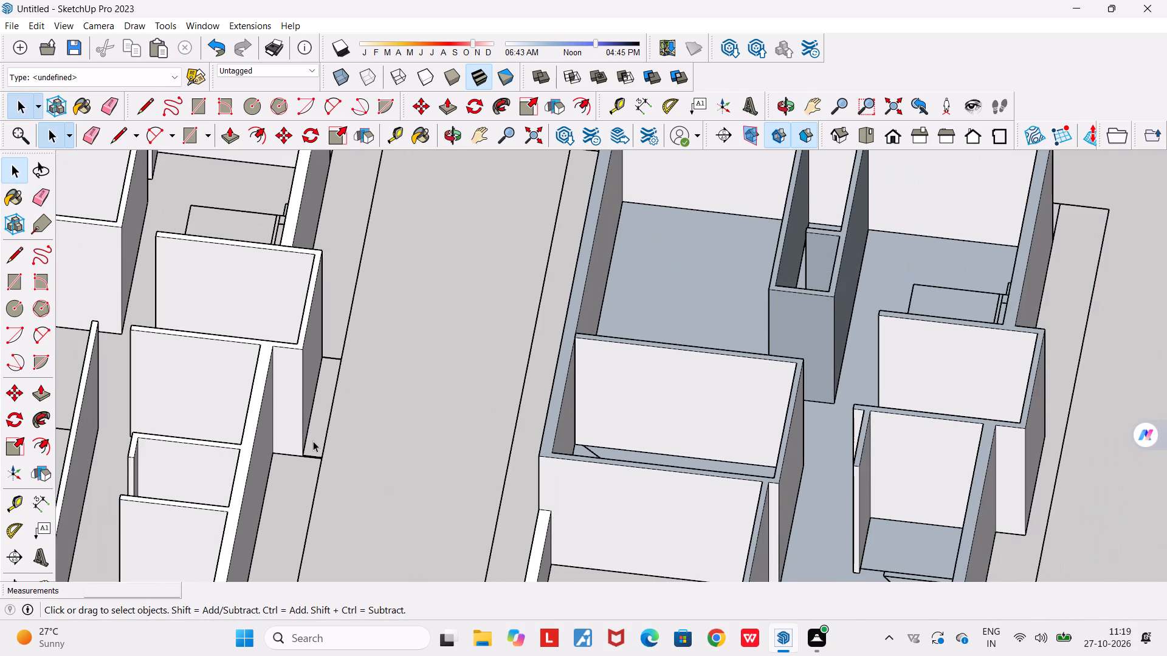
pyautogui.scroll(2, 313, 441)
pyautogui.moveTo(313, 441); pyautogui.dragTo(707, 493, button='middle')
pyautogui.scroll(-4, 707, 493)
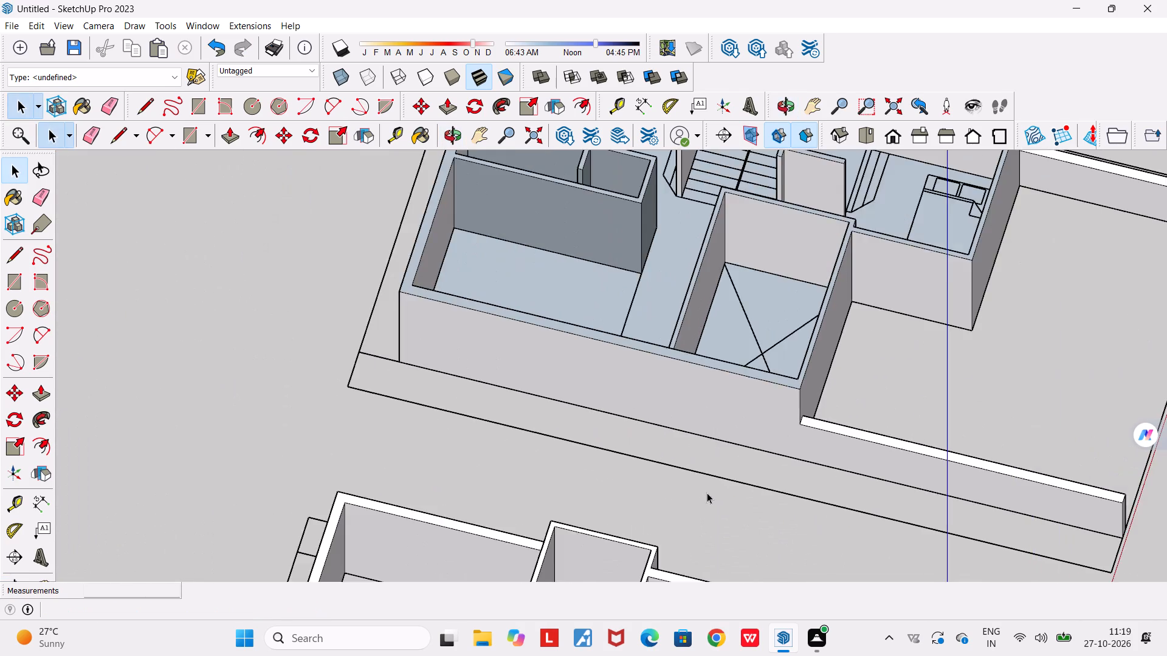
pyautogui.scroll(-10, 707, 493)
pyautogui.moveTo(714, 528); pyautogui.dragTo(704, 654, button='middle')
pyautogui.scroll(3, 669, 551)
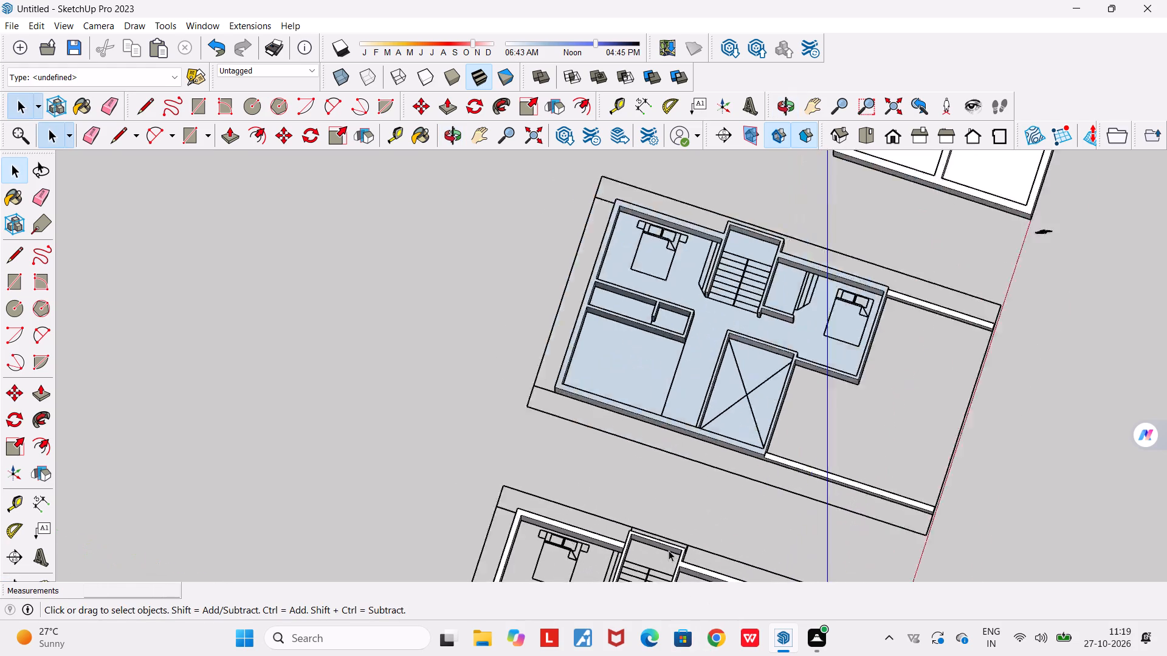
pyautogui.scroll(3, 669, 550)
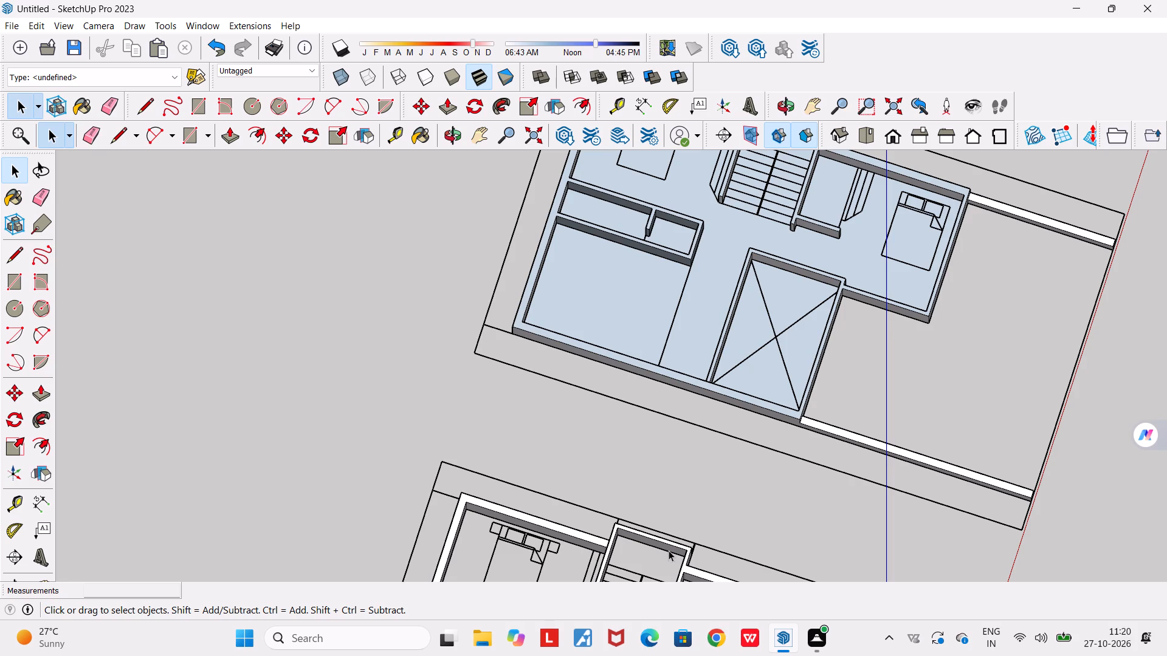
pyautogui.scroll(-4, 669, 550)
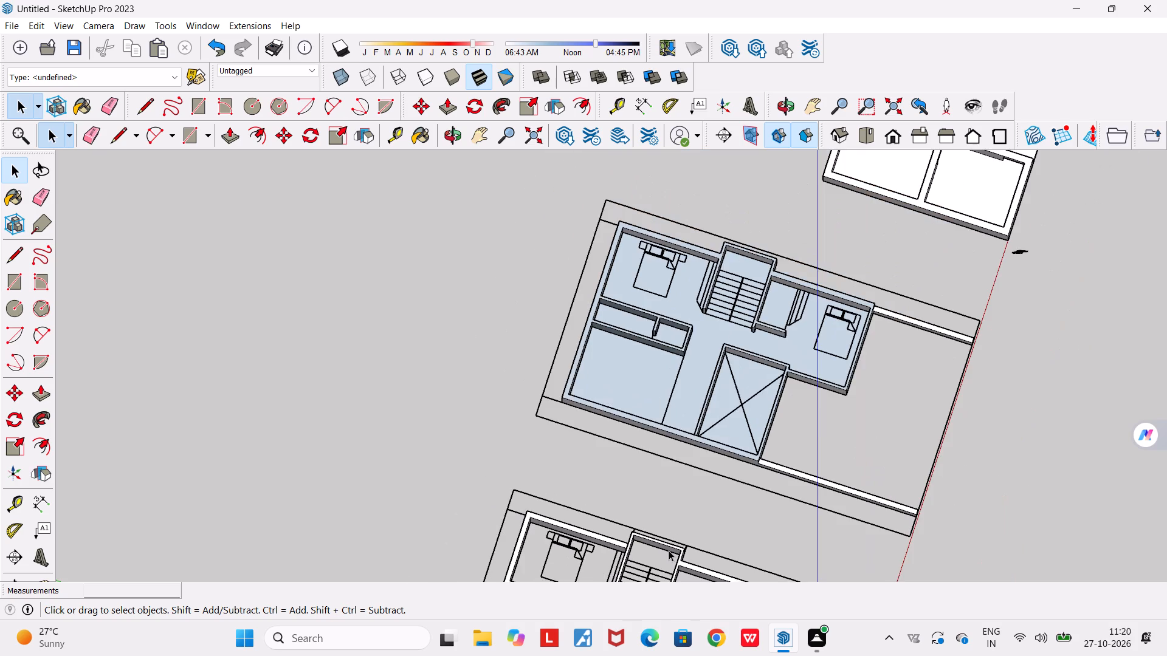
pyautogui.scroll(-4, 663, 565)
pyautogui.moveTo(661, 564); pyautogui.dragTo(282, 492, button='middle')
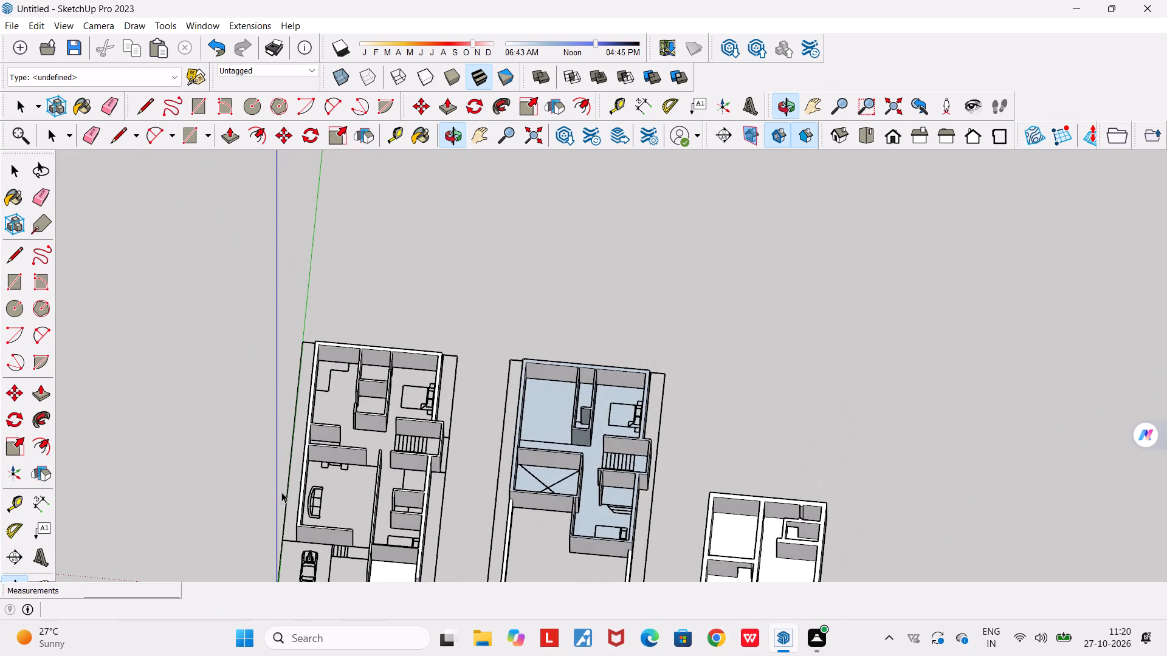
pyautogui.scroll(5, 324, 472)
pyautogui.click(362, 527)
pyautogui.tripleClick(365, 523)
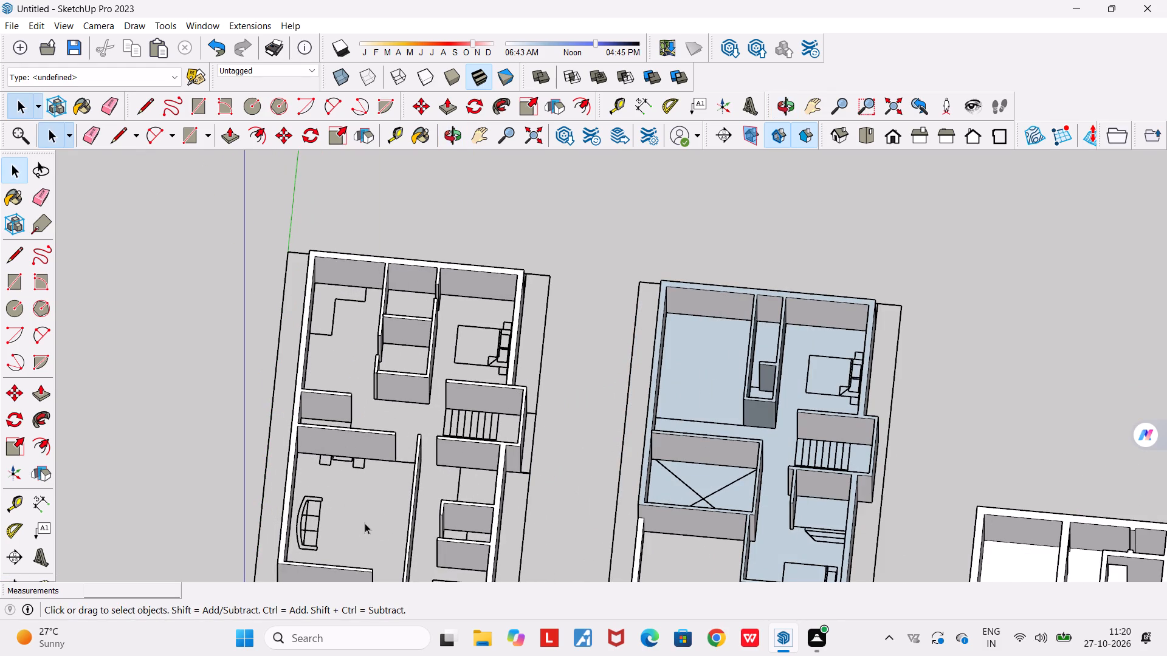
pyautogui.click(365, 523)
# Draw a rectangle about 10058 by 17374 mm across the first plan's outer site boundary from beneath to fill its floor.
pyautogui.moveTo(393, 528); pyautogui.dragTo(469, 227, button='middle')
pyautogui.scroll(1, 393, 528)
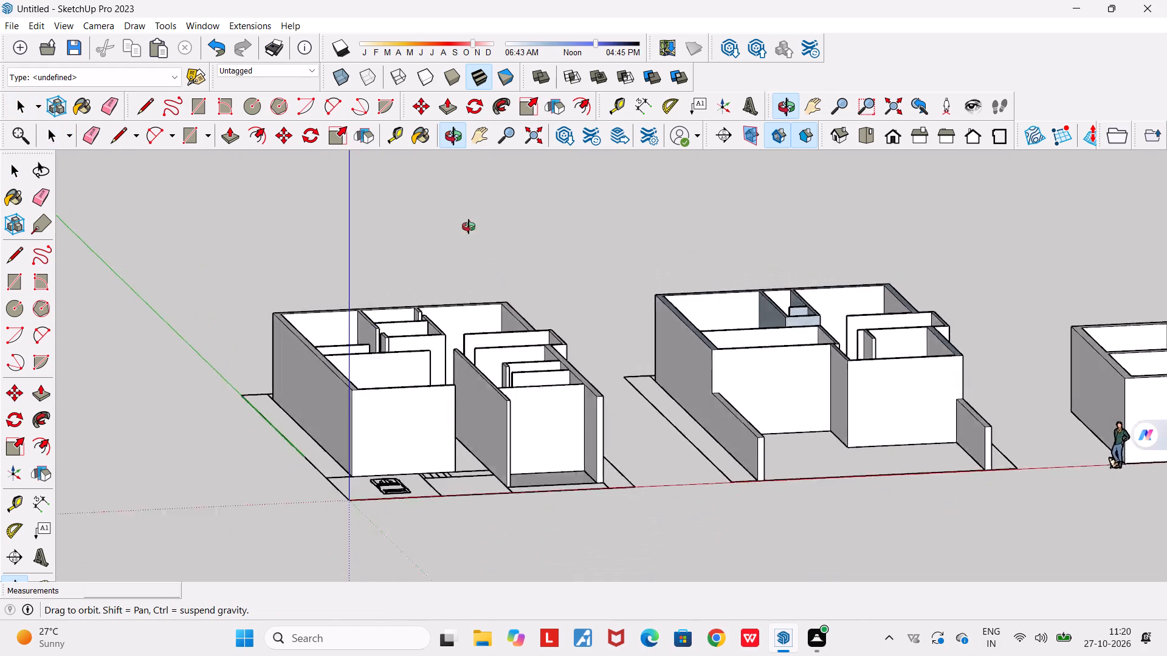
pyautogui.moveTo(469, 227); pyautogui.dragTo(470, 188, button='middle')
pyautogui.scroll(-5, 470, 188)
pyautogui.moveTo(452, 355); pyautogui.dragTo(486, 126, button='middle')
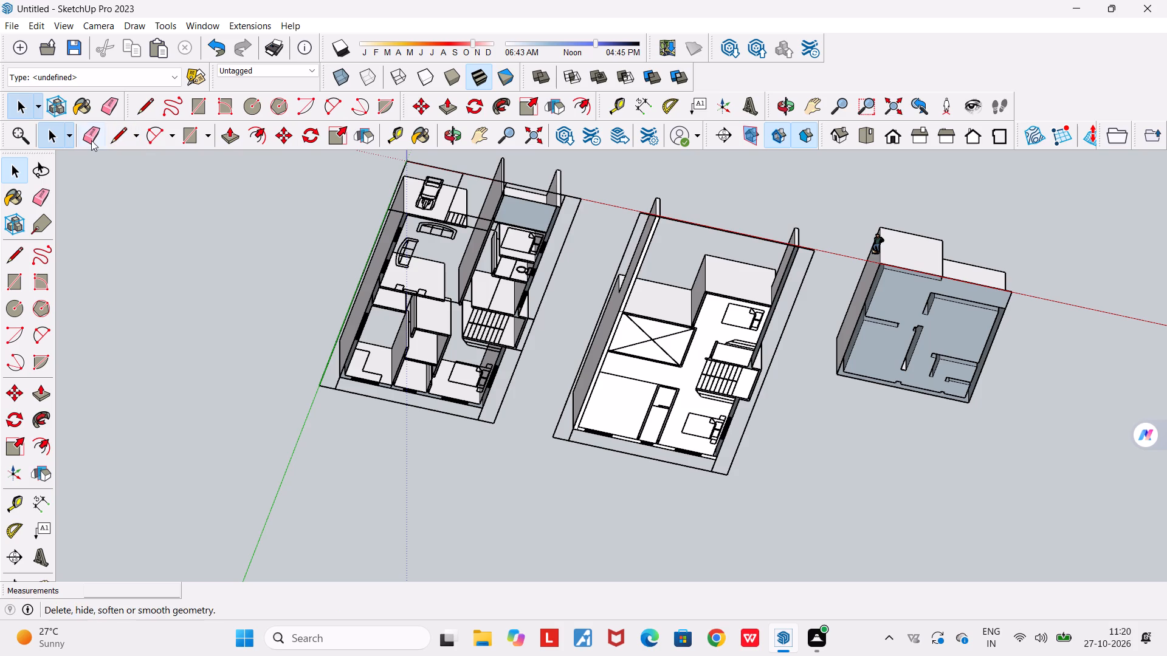
pyautogui.click(194, 128)
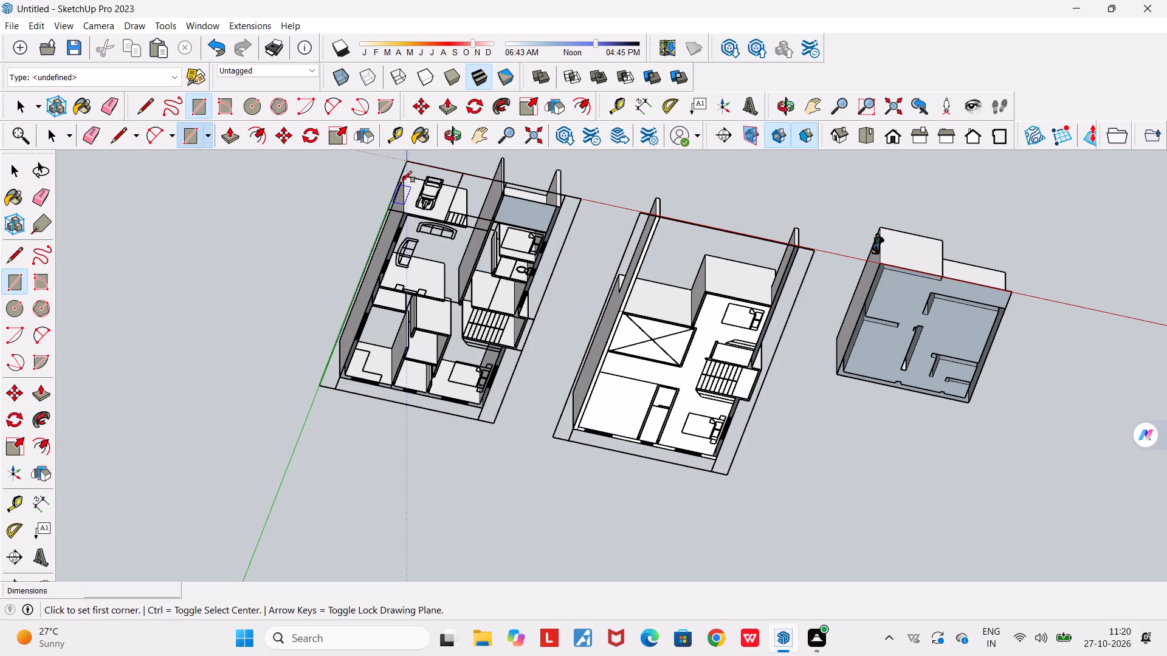
pyautogui.click(407, 160)
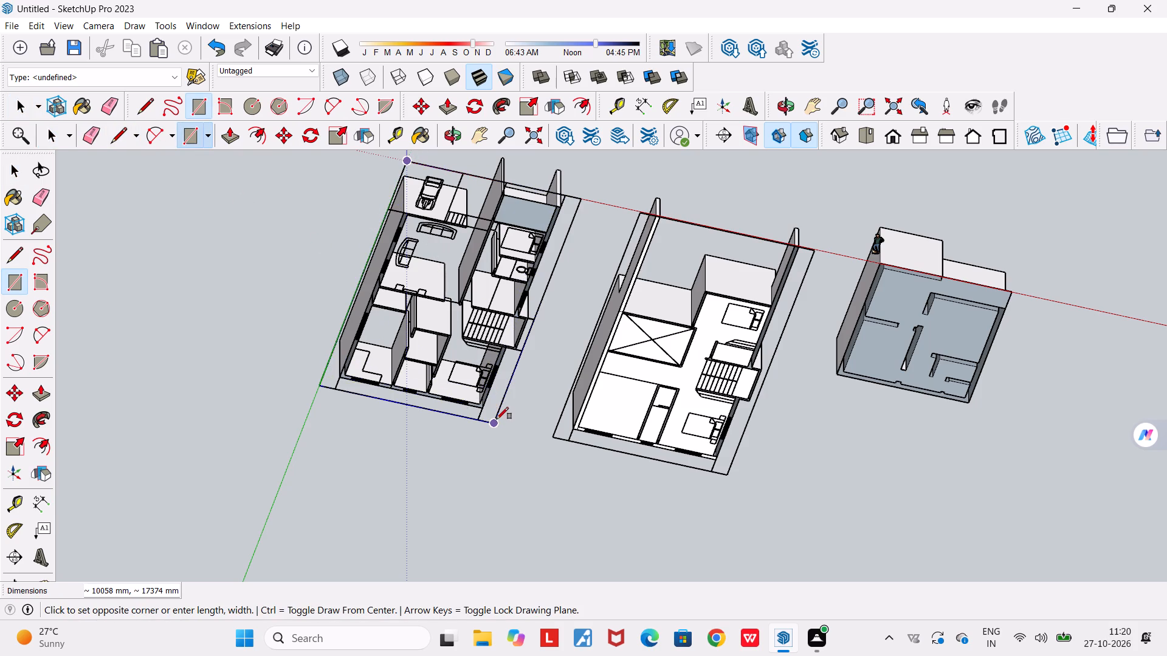
pyautogui.click(496, 422)
# Examine the first plan's new floor face from above and around its rooms.
pyautogui.moveTo(483, 310); pyautogui.dragTo(466, 487, button='middle')
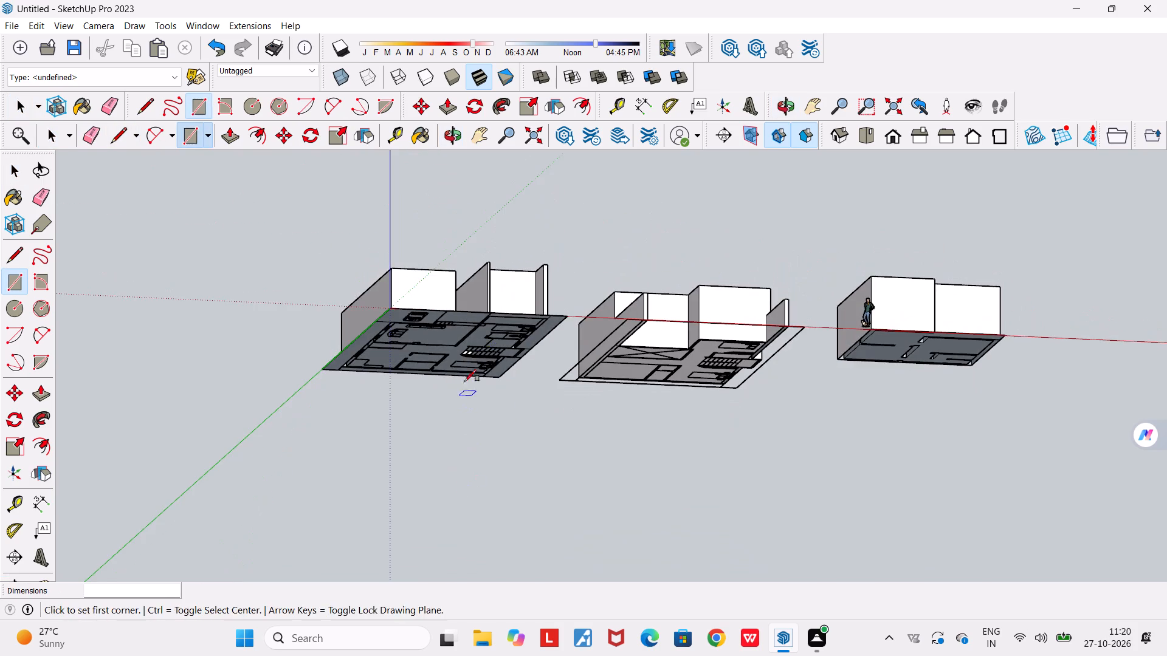
pyautogui.moveTo(464, 379); pyautogui.dragTo(454, 536, button='middle')
pyautogui.moveTo(455, 435); pyautogui.dragTo(441, 556, button='middle')
pyautogui.scroll(4, 440, 483)
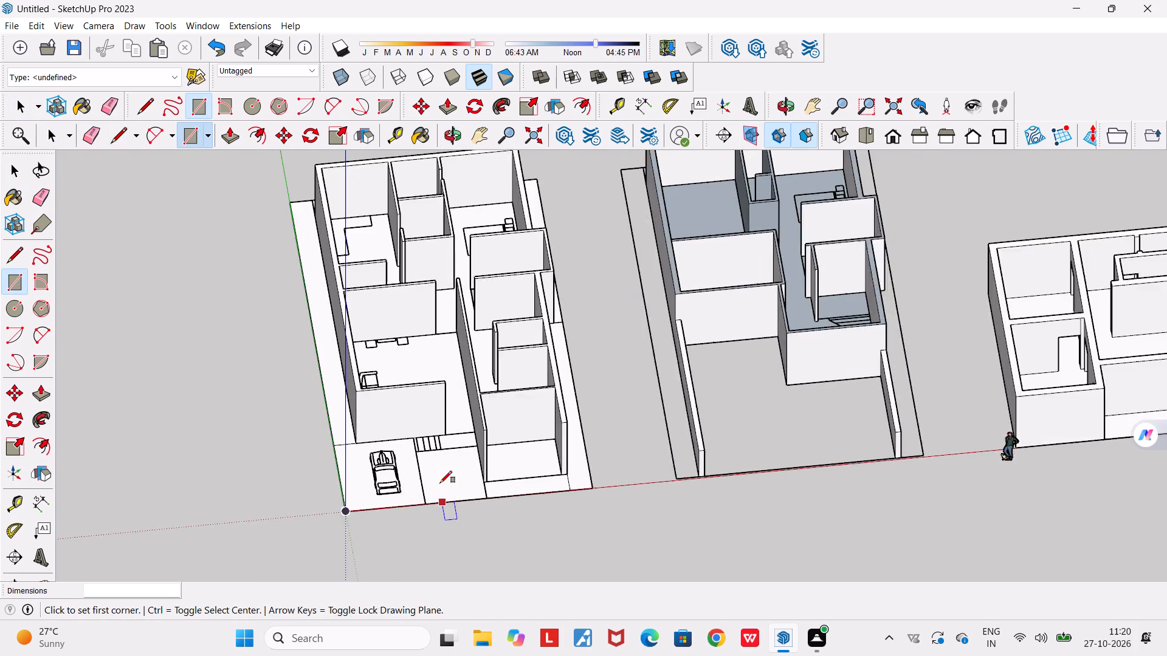
pyautogui.moveTo(452, 462); pyautogui.dragTo(173, 418, button='middle')
pyautogui.scroll(5, 408, 224)
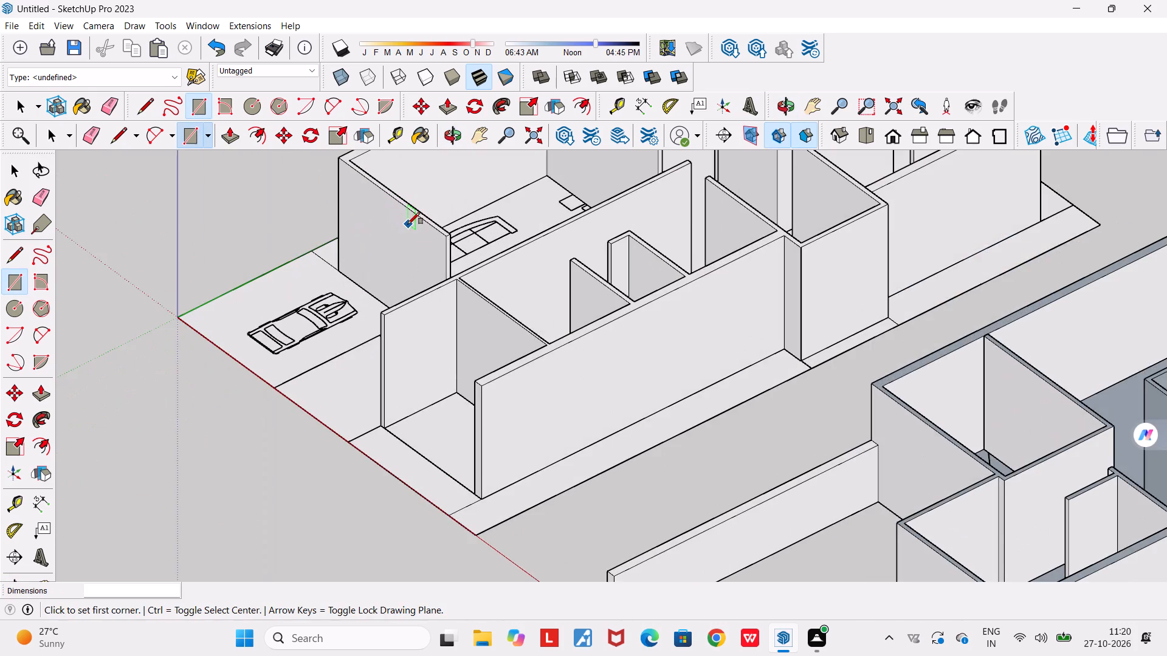
pyautogui.scroll(3, 389, 290)
pyautogui.moveTo(312, 414); pyautogui.dragTo(827, 424, button='middle')
pyautogui.scroll(-4, 827, 424)
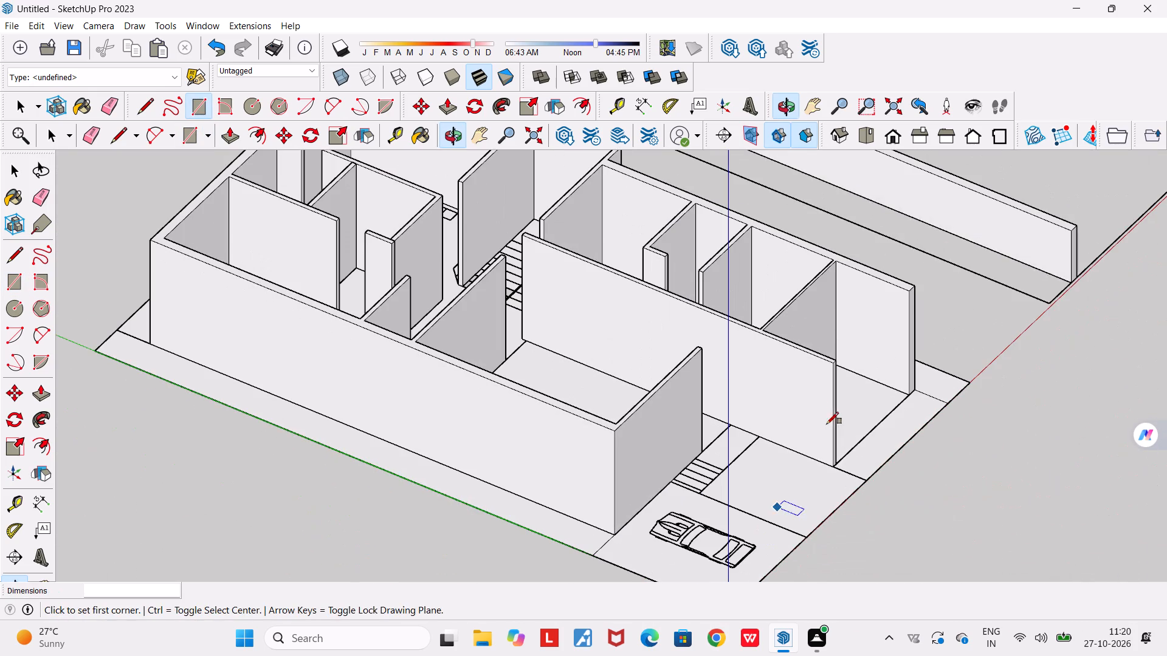
pyautogui.moveTo(748, 440); pyautogui.dragTo(946, 522, button='middle')
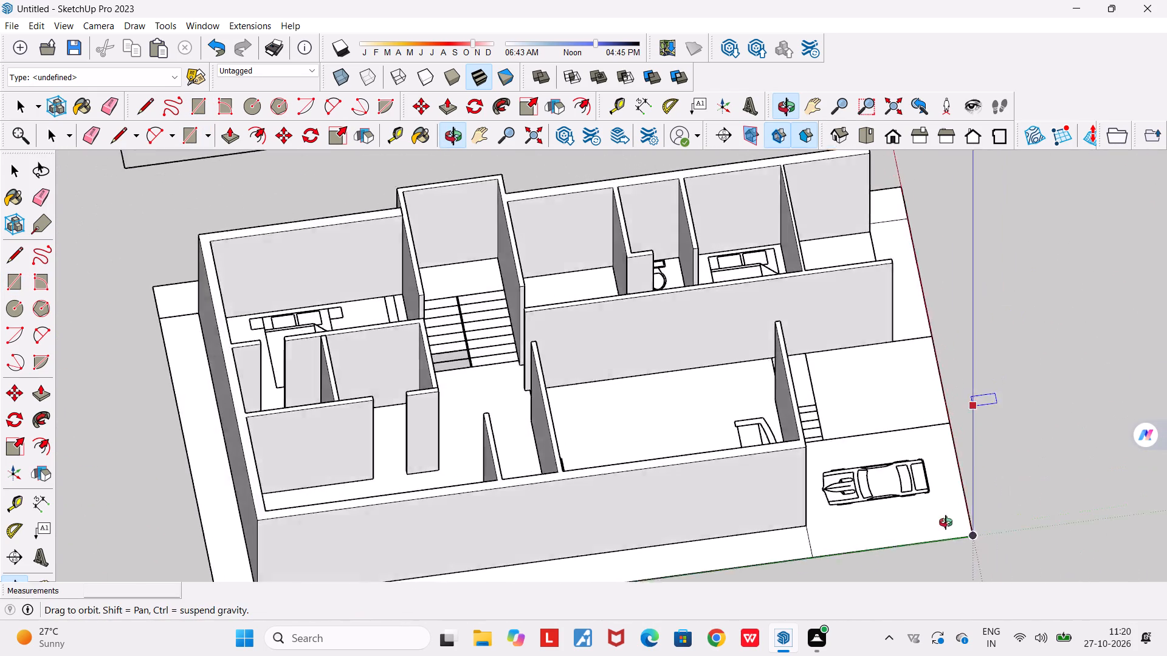
pyautogui.moveTo(946, 522); pyautogui.dragTo(919, 551, button='middle')
# Fill the missing stair tread faces on the first plan with a rectangle about 1087 by 257 mm over the open tread.
pyautogui.scroll(10, 481, 344)
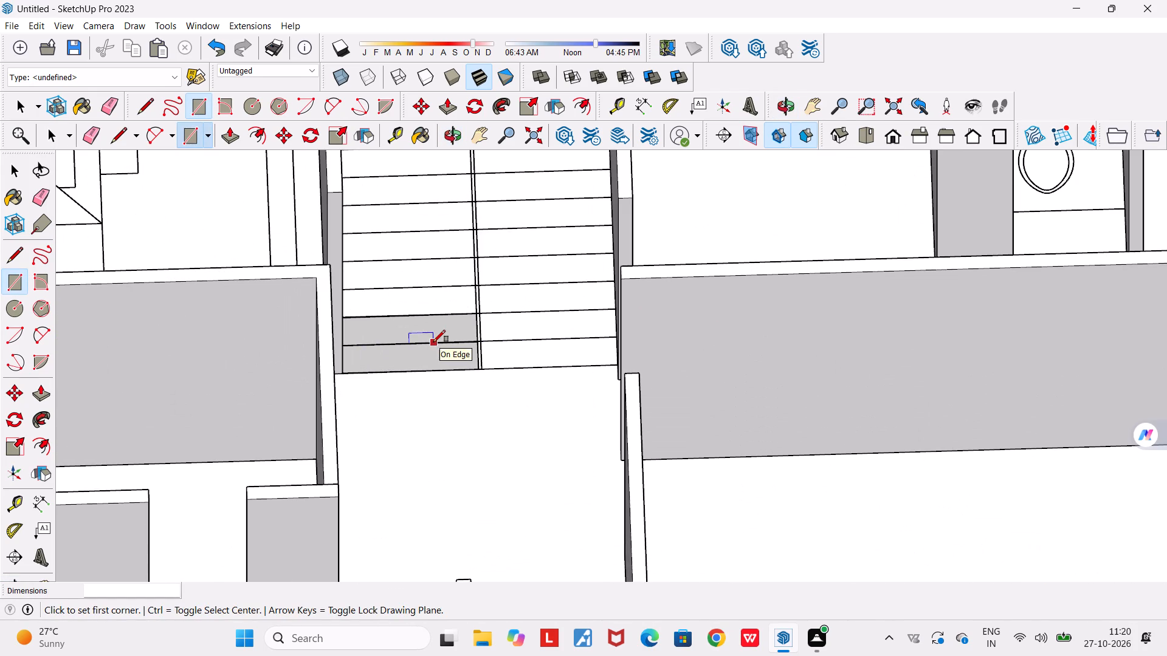
pyautogui.press('space')
pyautogui.click(428, 324)
pyautogui.click(428, 324)
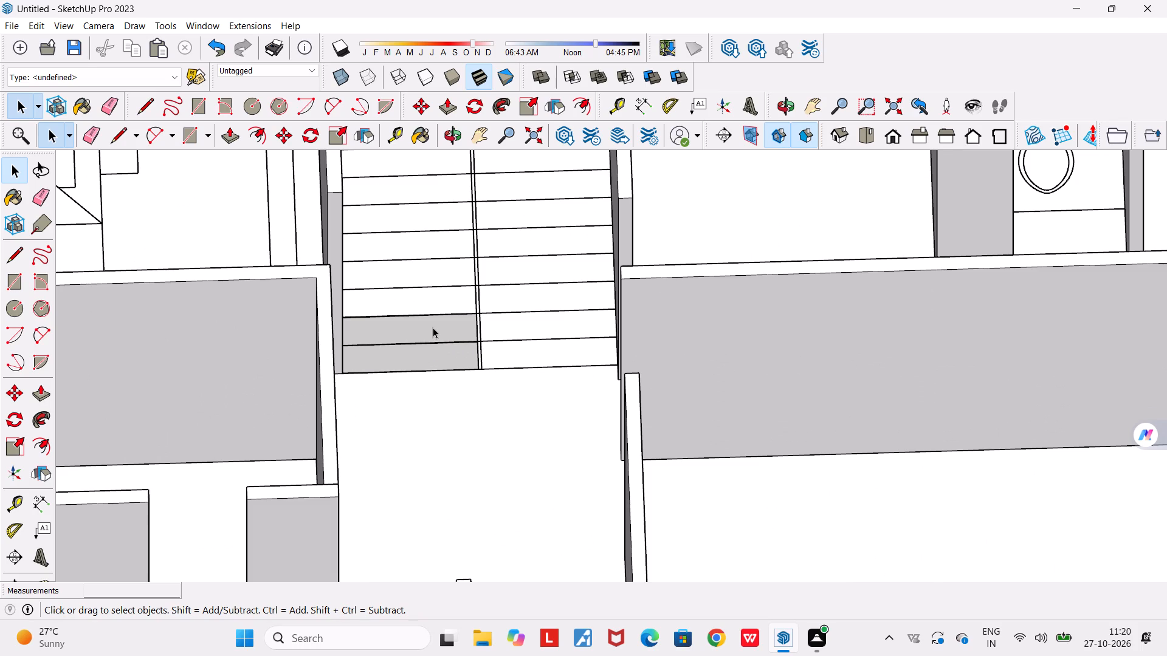
pyautogui.doubleClick(434, 330)
pyautogui.click(434, 298)
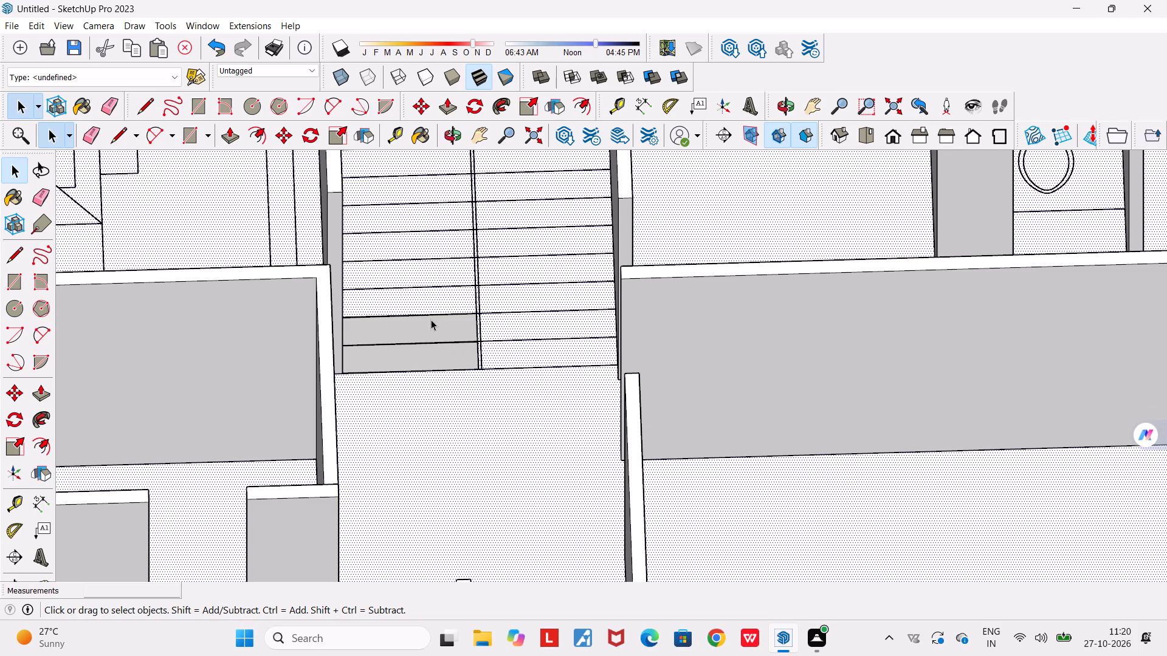
pyautogui.press('space')
pyautogui.click(412, 324)
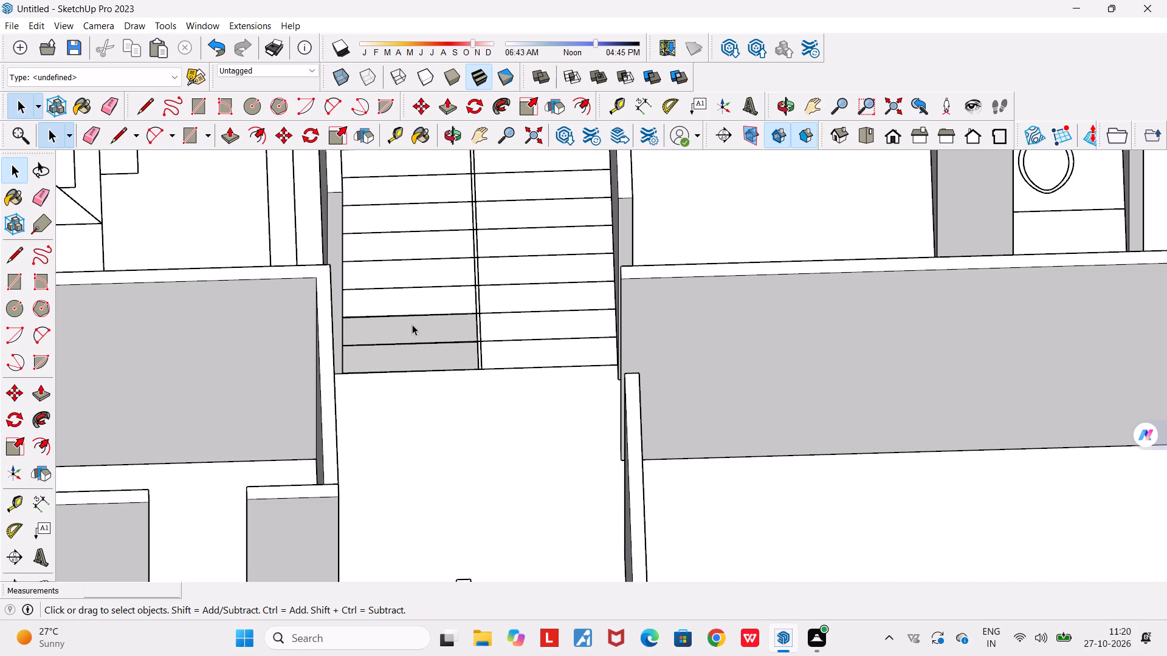
pyautogui.scroll(5, 412, 324)
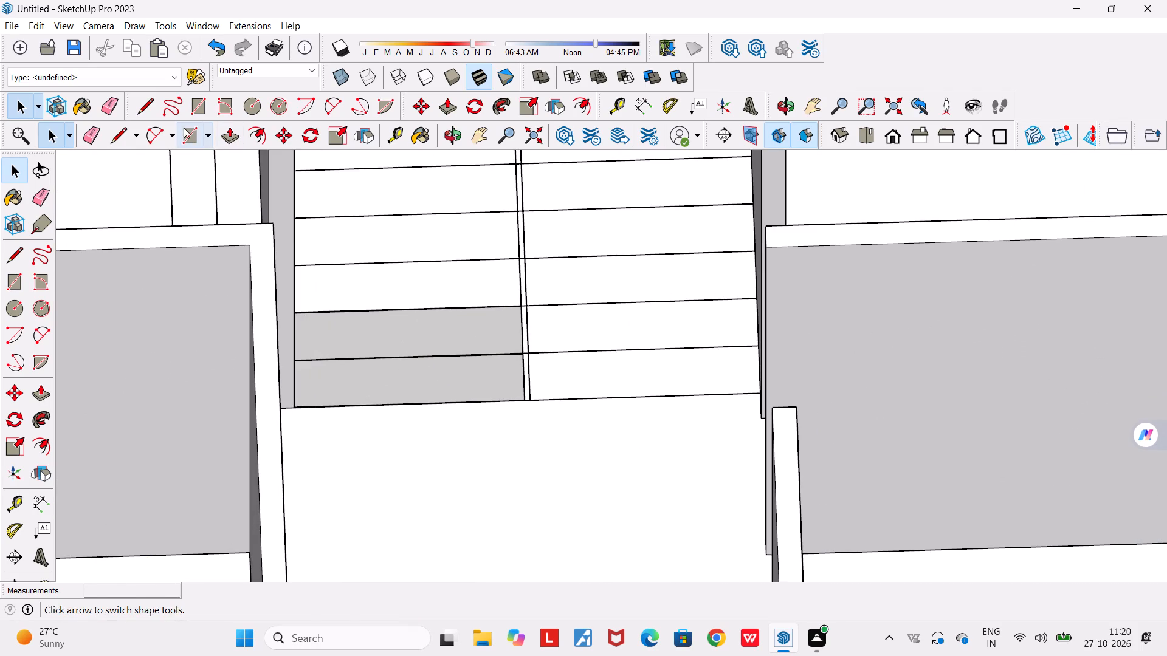
pyautogui.click(193, 112)
pyautogui.moveTo(315, 354); pyautogui.dragTo(238, 347, button='middle')
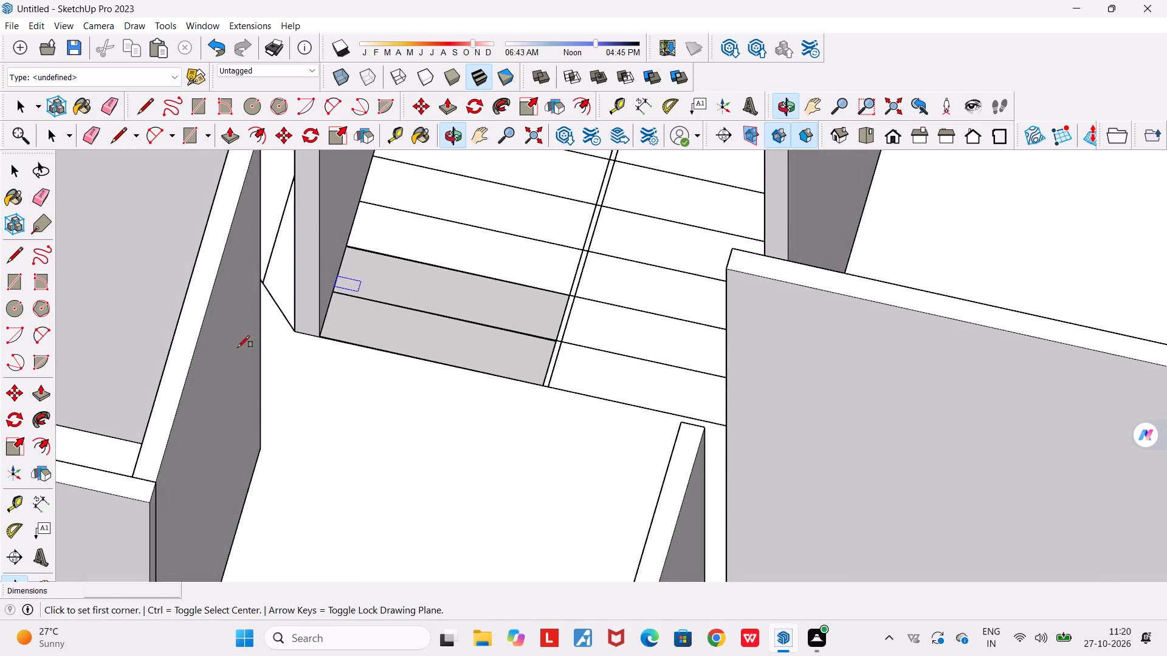
pyautogui.click(347, 251)
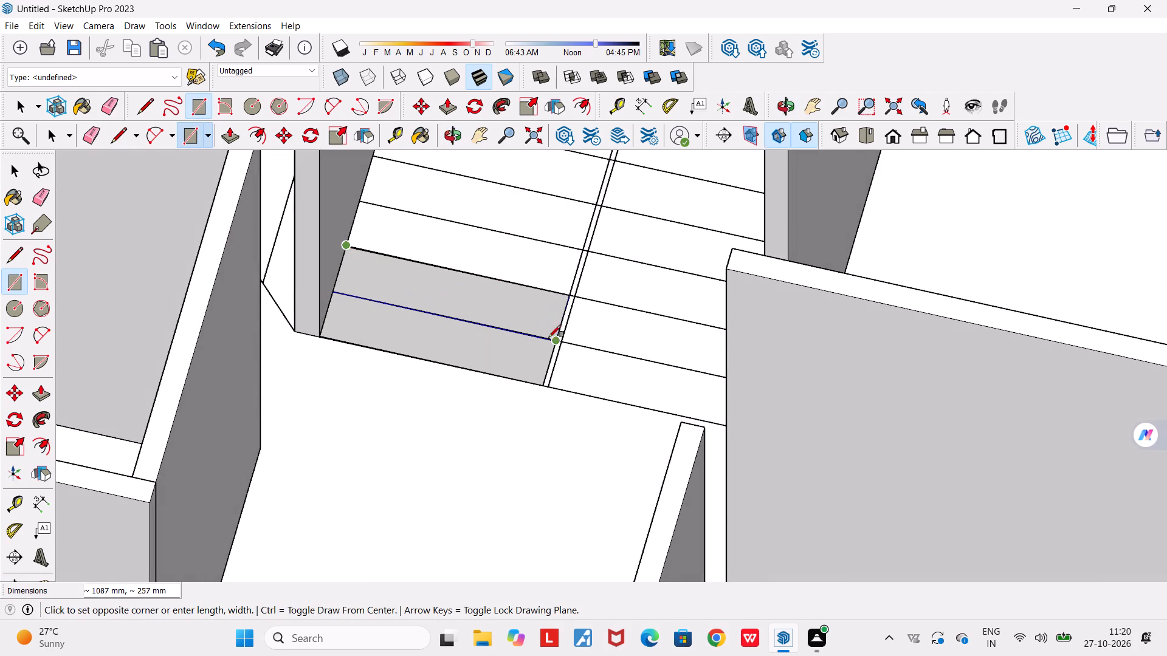
pyautogui.click(555, 340)
pyautogui.scroll(-7, 436, 395)
pyautogui.press('space')
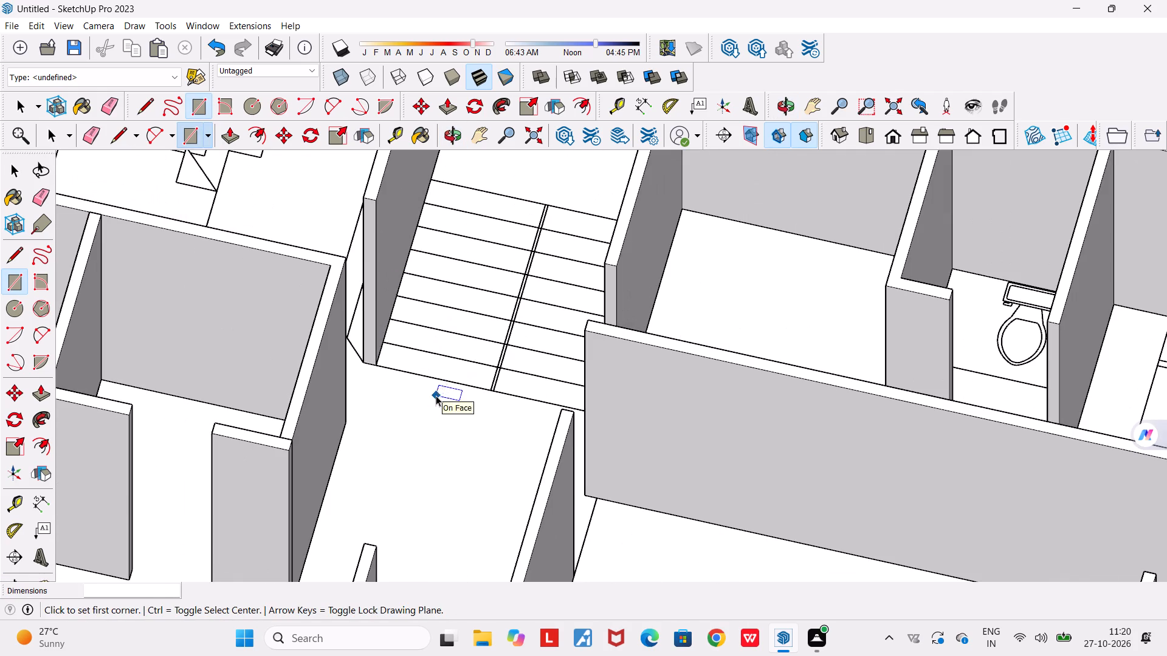
# Examine all three plans from above, the side and the front.
pyautogui.scroll(-6, 436, 395)
pyautogui.moveTo(427, 418); pyautogui.dragTo(28, 357, button='middle')
pyautogui.scroll(-4, 28, 357)
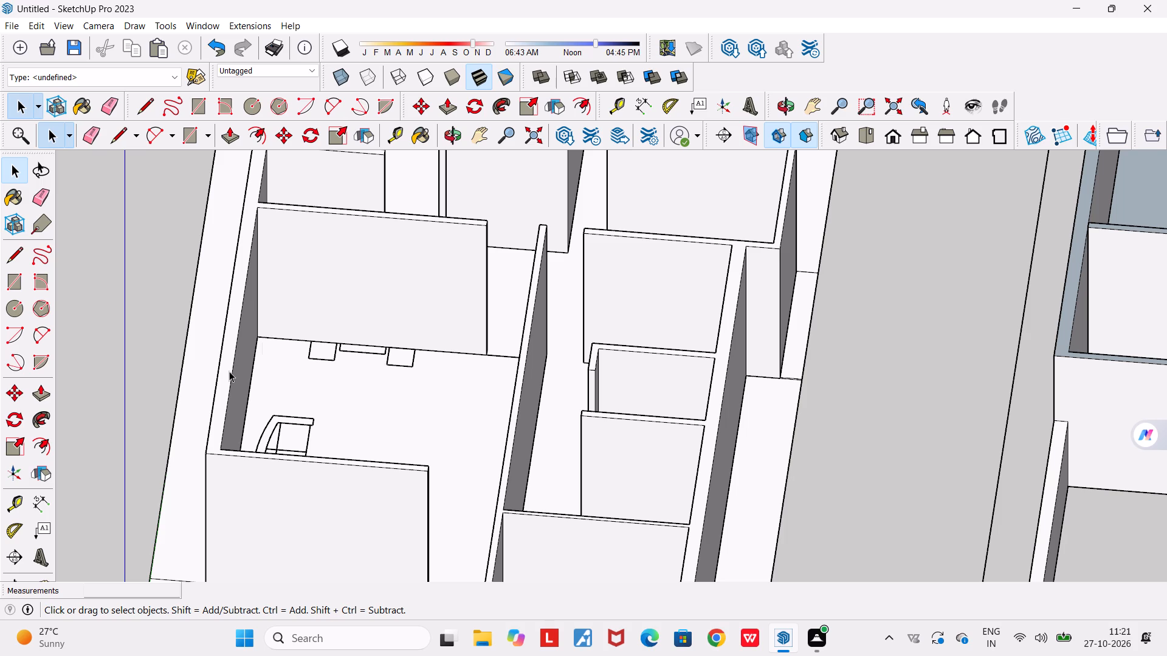
pyautogui.scroll(-6, 613, 442)
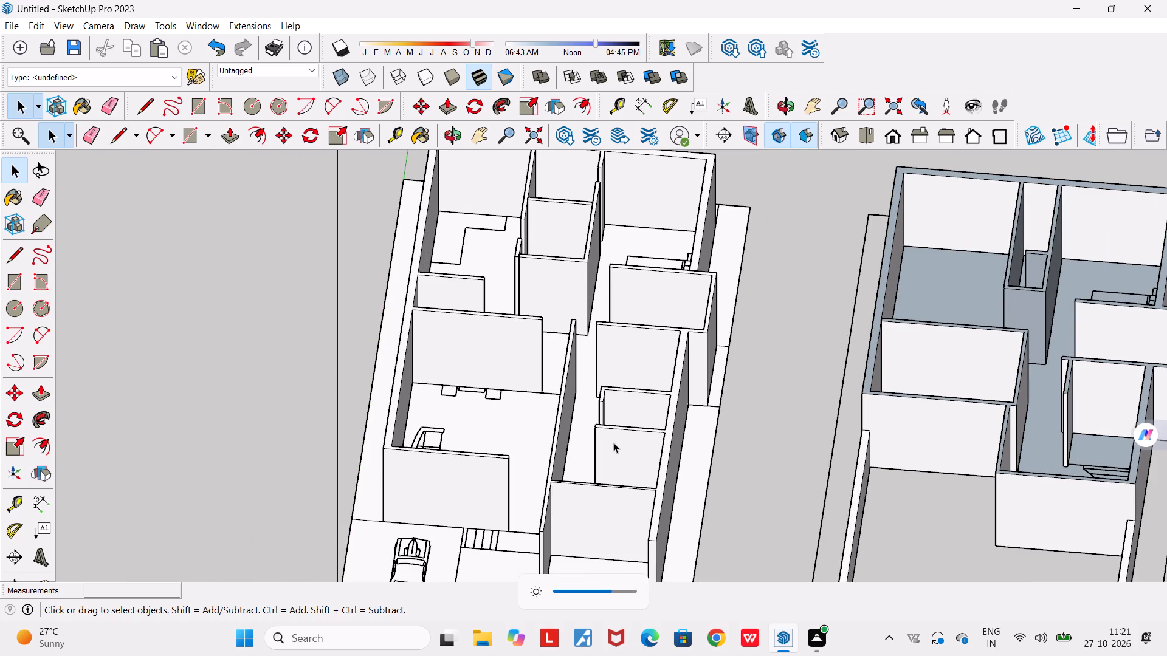
pyautogui.scroll(-9, 613, 442)
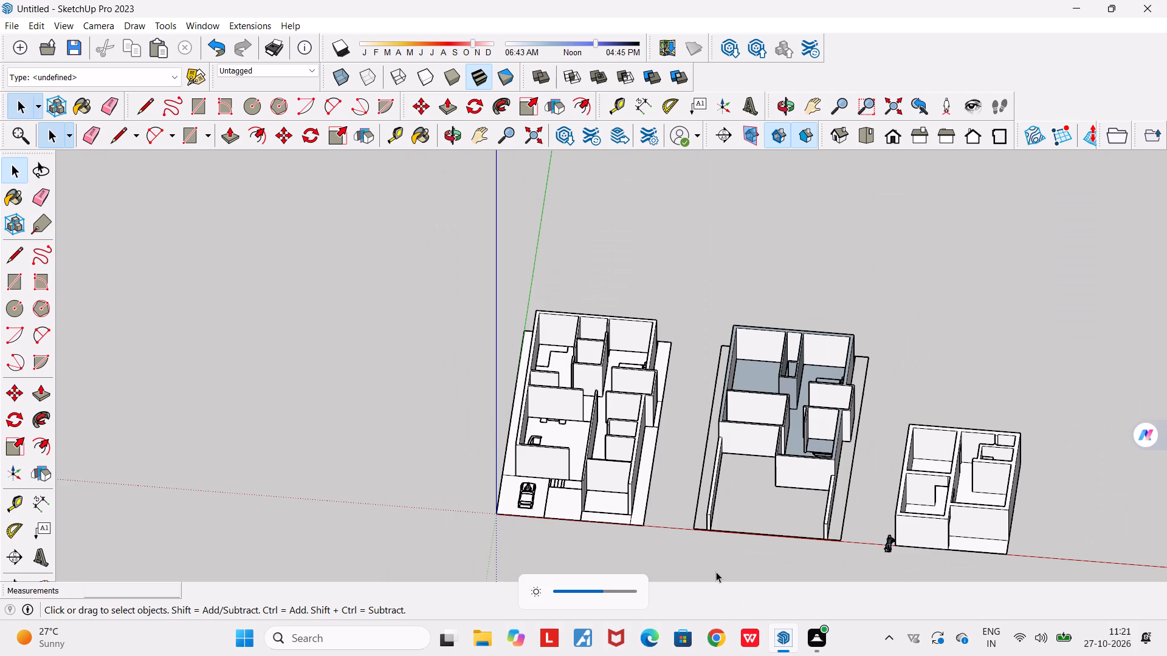
pyautogui.moveTo(712, 569); pyautogui.dragTo(1019, 531, button='middle')
pyautogui.scroll(6, 881, 401)
pyautogui.scroll(-5, 881, 401)
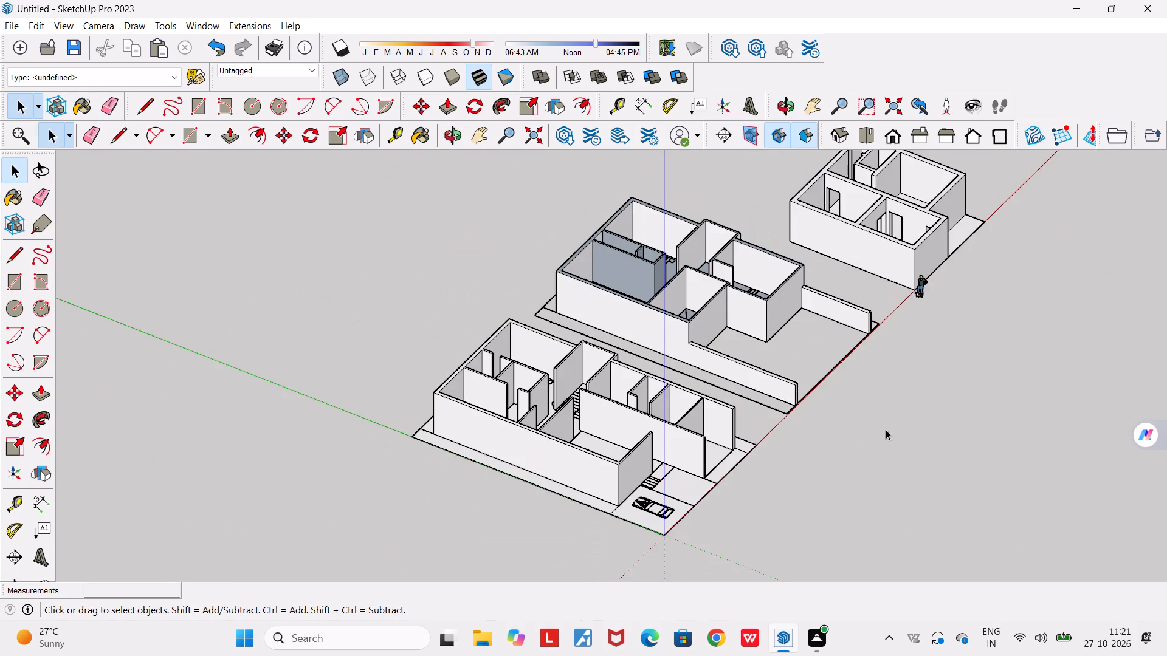
pyautogui.moveTo(886, 441); pyautogui.dragTo(514, 444, button='middle')
pyautogui.scroll(5, 444, 374)
pyautogui.moveTo(296, 564); pyautogui.dragTo(294, 562, button='middle')
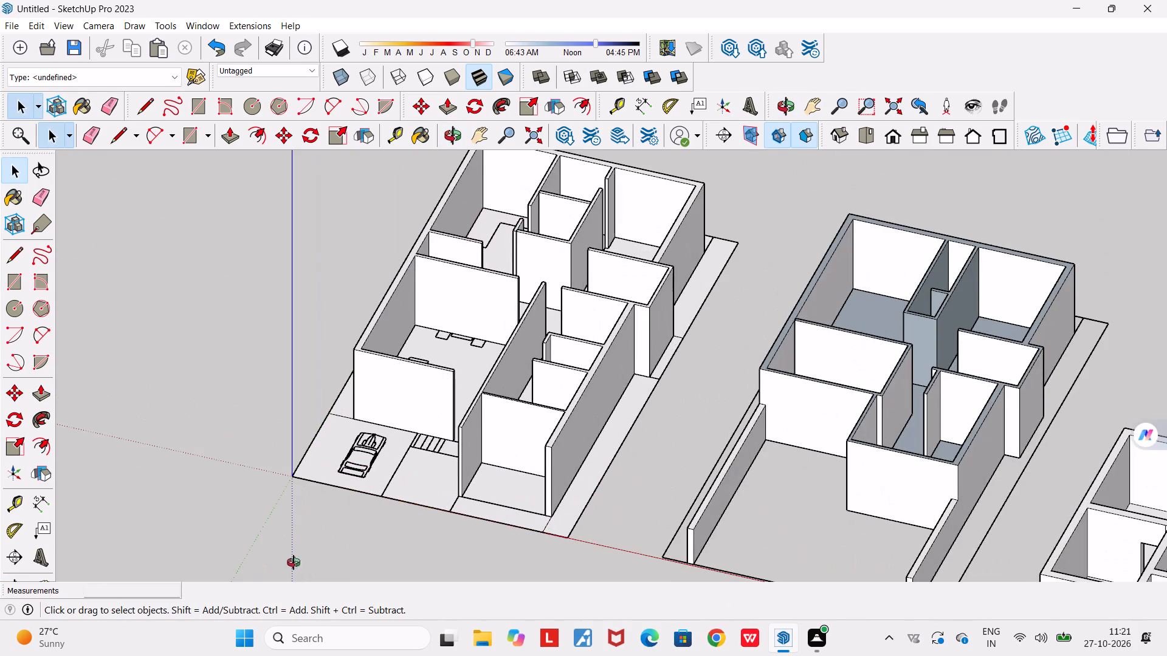
pyautogui.moveTo(294, 562); pyautogui.dragTo(177, 491, button='middle')
pyautogui.scroll(-10, 177, 491)
pyautogui.moveTo(228, 513); pyautogui.dragTo(862, 430, button='middle')
pyautogui.scroll(-3, 862, 430)
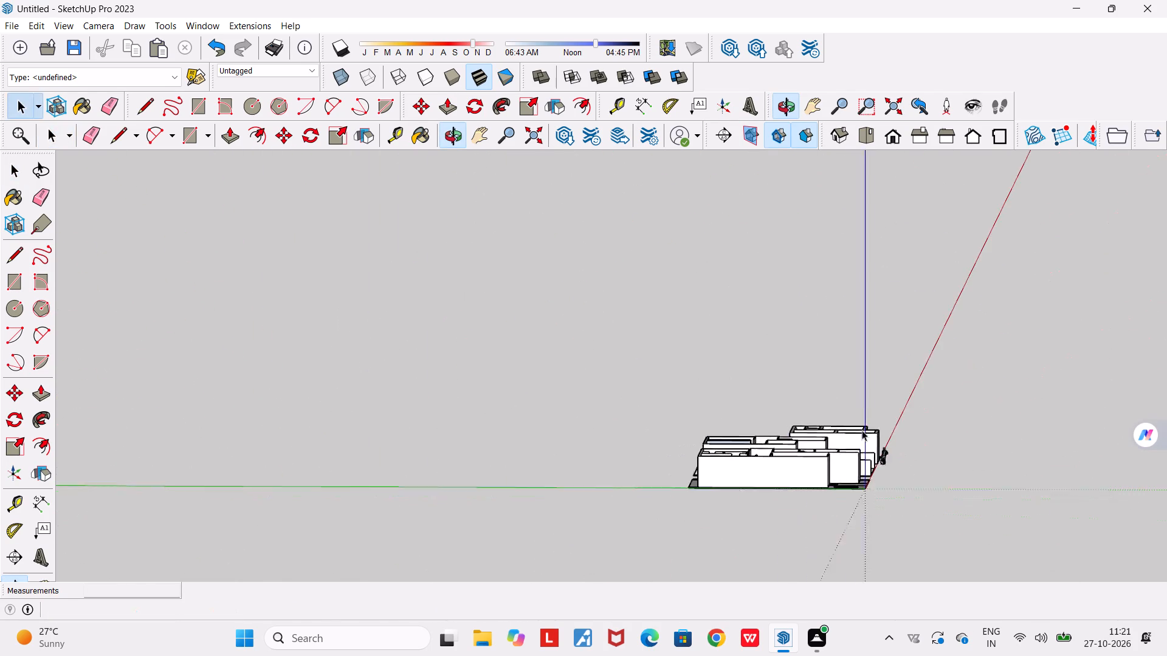
pyautogui.scroll(-2, 862, 430)
pyautogui.scroll(6, 917, 539)
pyautogui.moveTo(940, 479); pyautogui.dragTo(518, 495, button='middle')
pyautogui.scroll(-5, 518, 495)
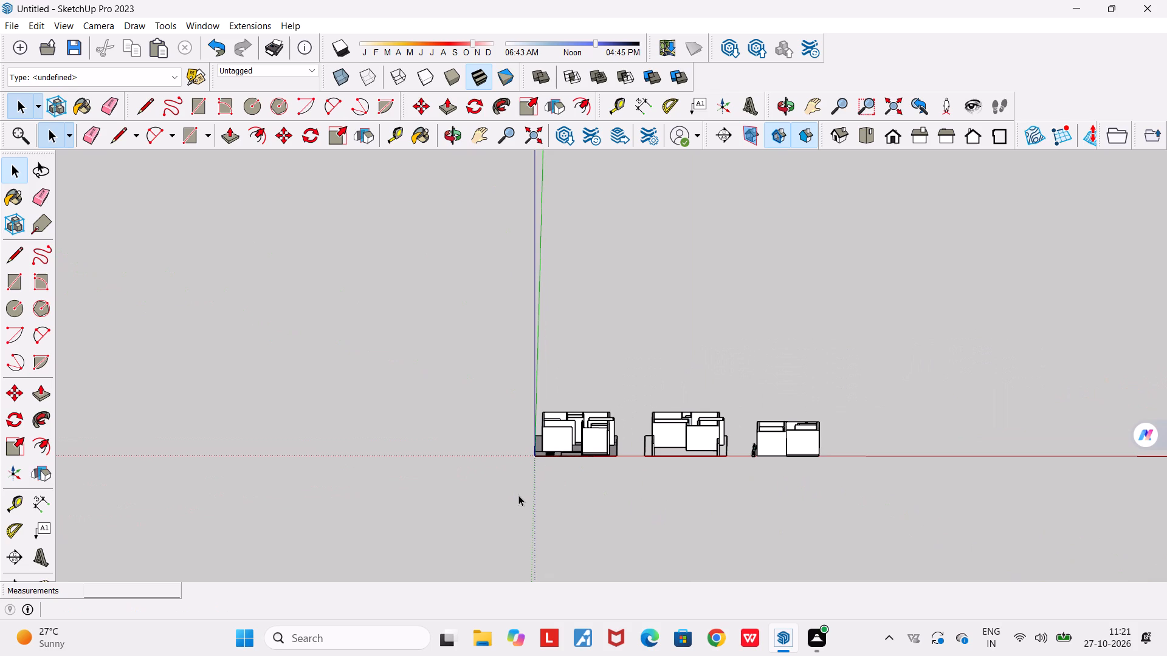
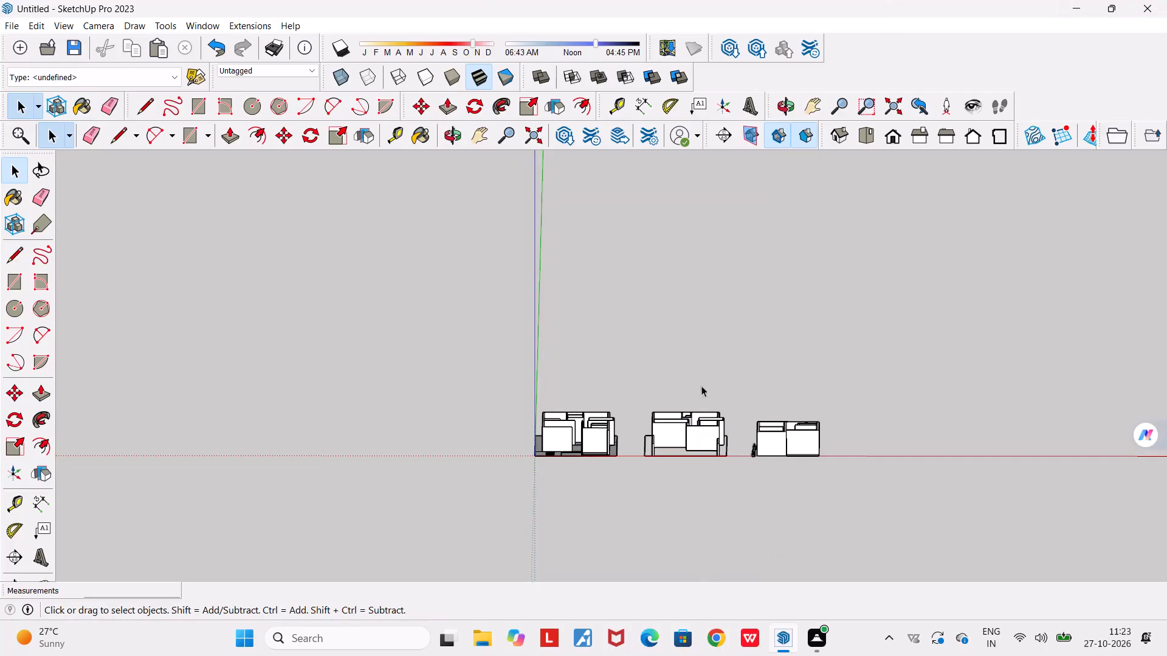
# Examine the walls, floors and room outlines of the three plans from the front, the back and above.
pyautogui.moveTo(611, 455); pyautogui.dragTo(635, 569, button='middle')
pyautogui.scroll(1, 623, 491)
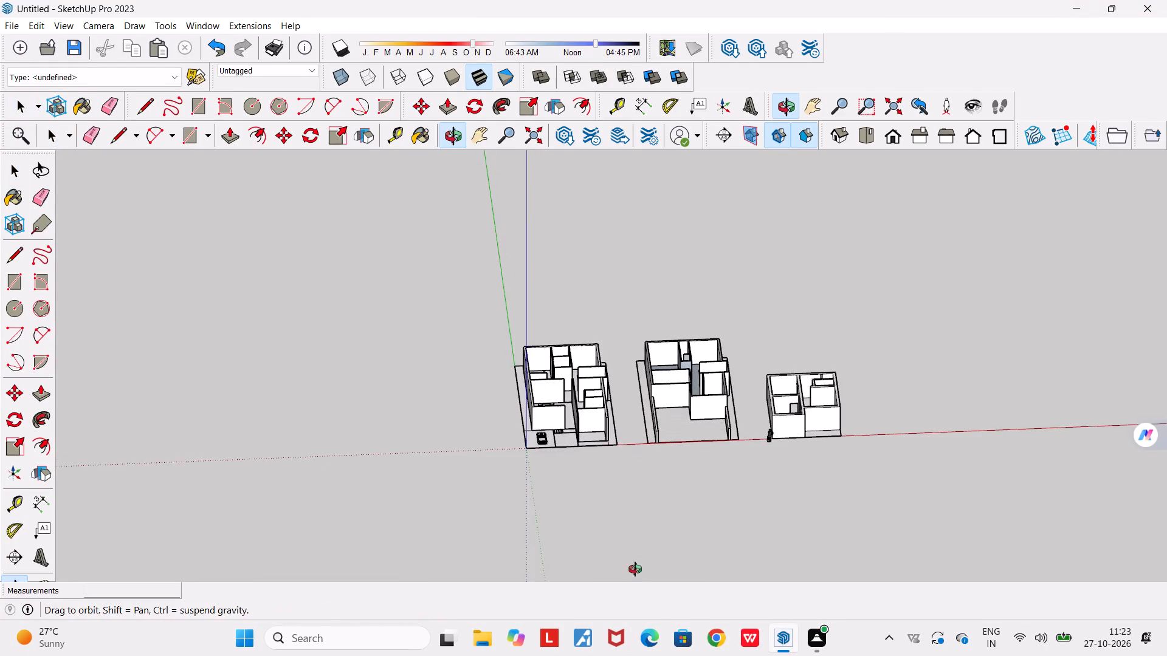
pyautogui.moveTo(635, 569); pyautogui.dragTo(639, 572, button='middle')
pyautogui.scroll(8, 573, 350)
pyautogui.scroll(1, 676, 481)
pyautogui.moveTo(676, 482); pyautogui.dragTo(483, 484, button='middle')
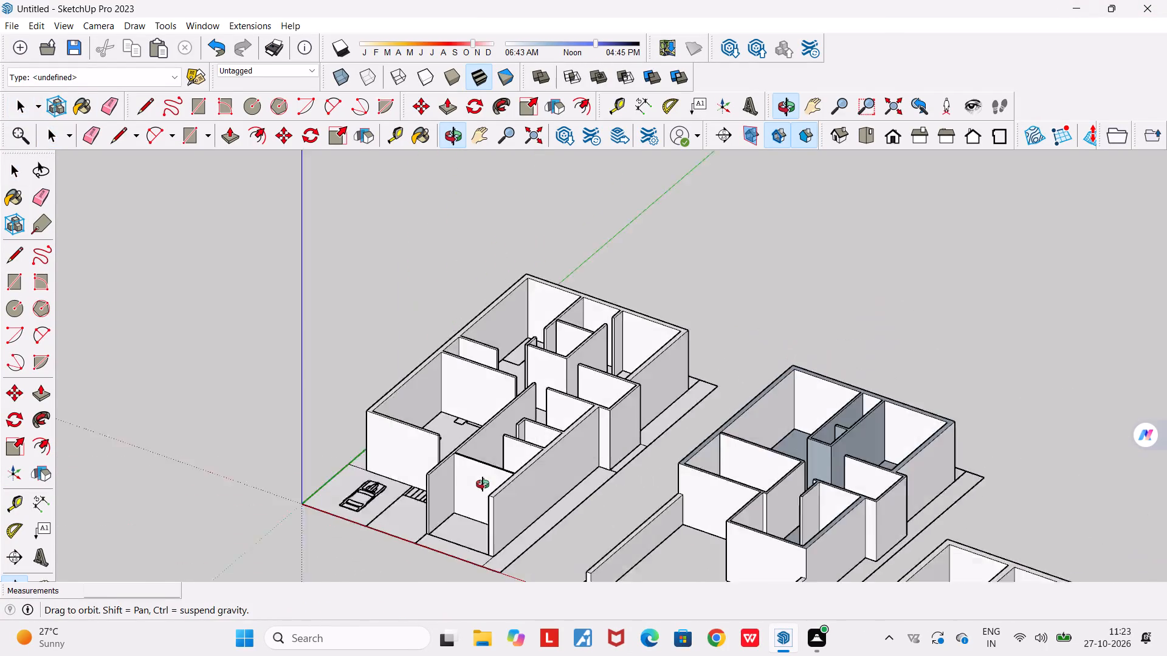
pyautogui.moveTo(483, 484); pyautogui.dragTo(461, 482, button='middle')
pyautogui.scroll(6, 436, 465)
pyautogui.moveTo(450, 412); pyautogui.dragTo(486, 514, button='middle')
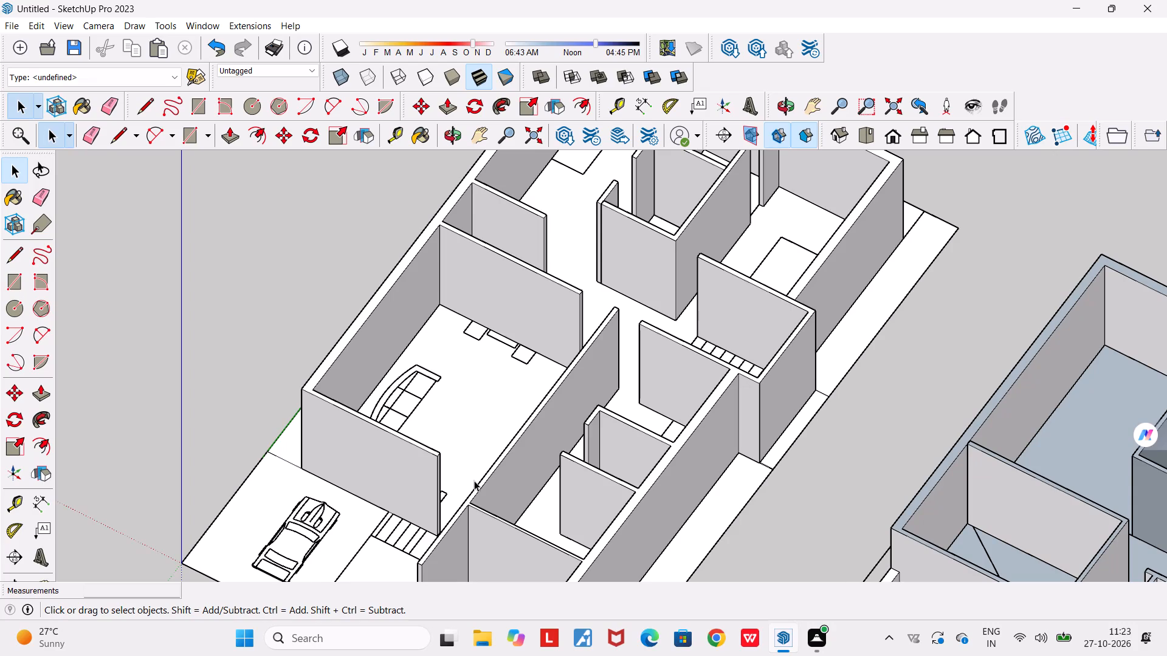
pyautogui.scroll(-8, 474, 480)
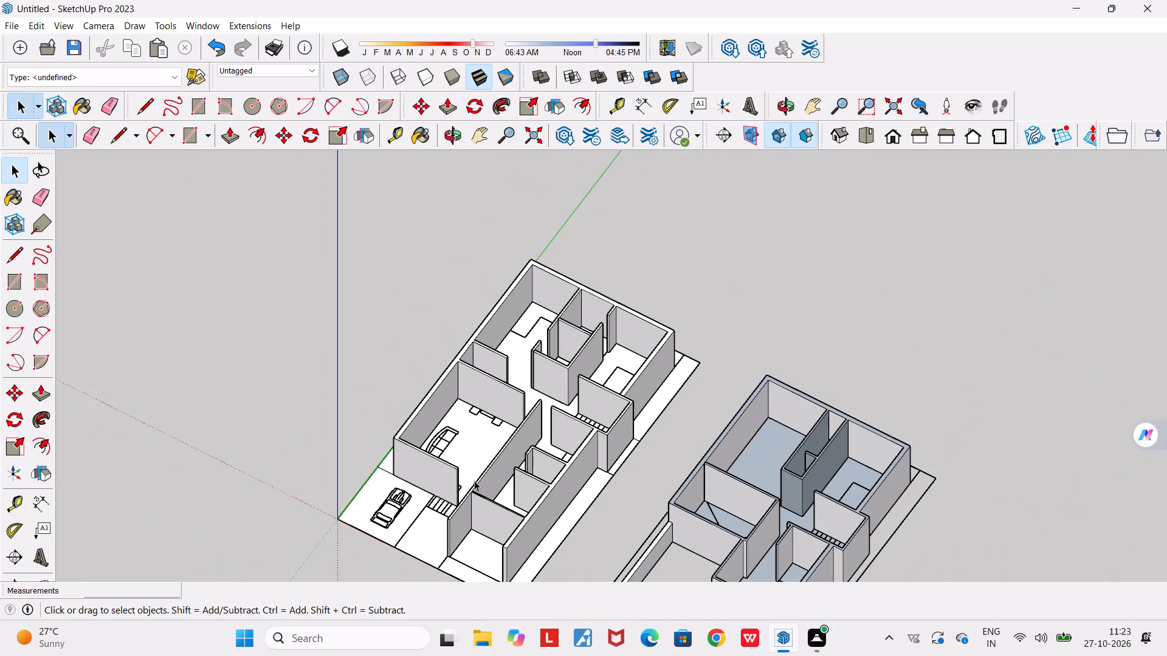
pyautogui.moveTo(477, 554); pyautogui.dragTo(1109, 510, button='middle')
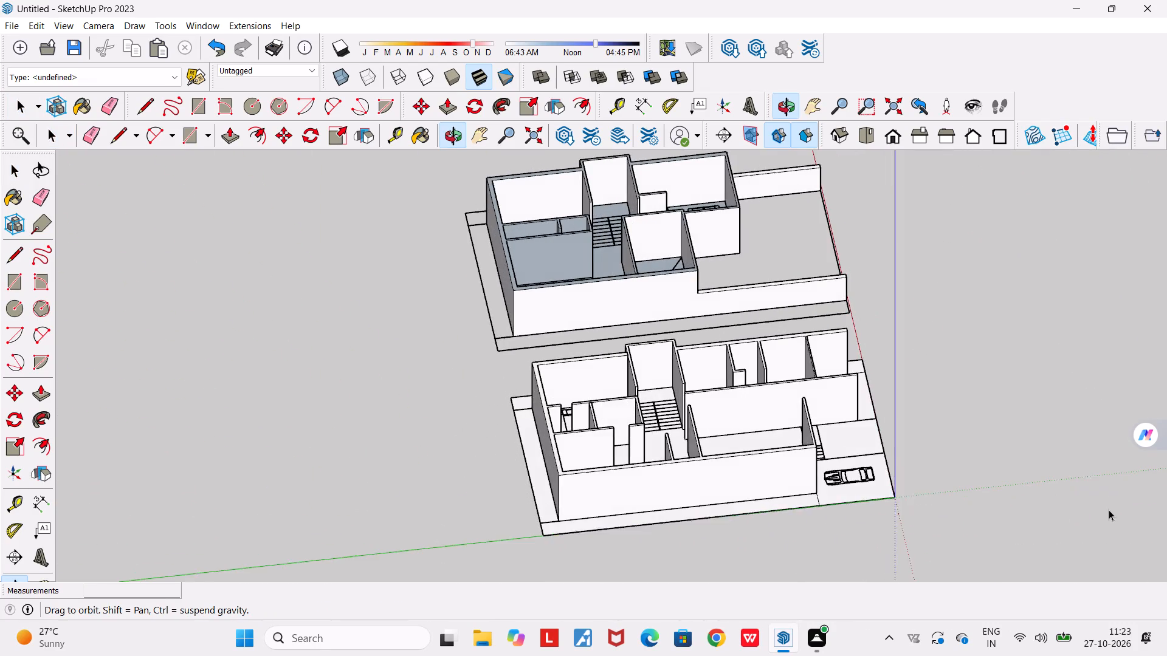
pyautogui.scroll(1, 1000, 451)
pyautogui.moveTo(996, 454); pyautogui.dragTo(1012, 585, button='middle')
pyautogui.scroll(3, 977, 460)
pyautogui.moveTo(977, 460); pyautogui.dragTo(544, 505, button='middle')
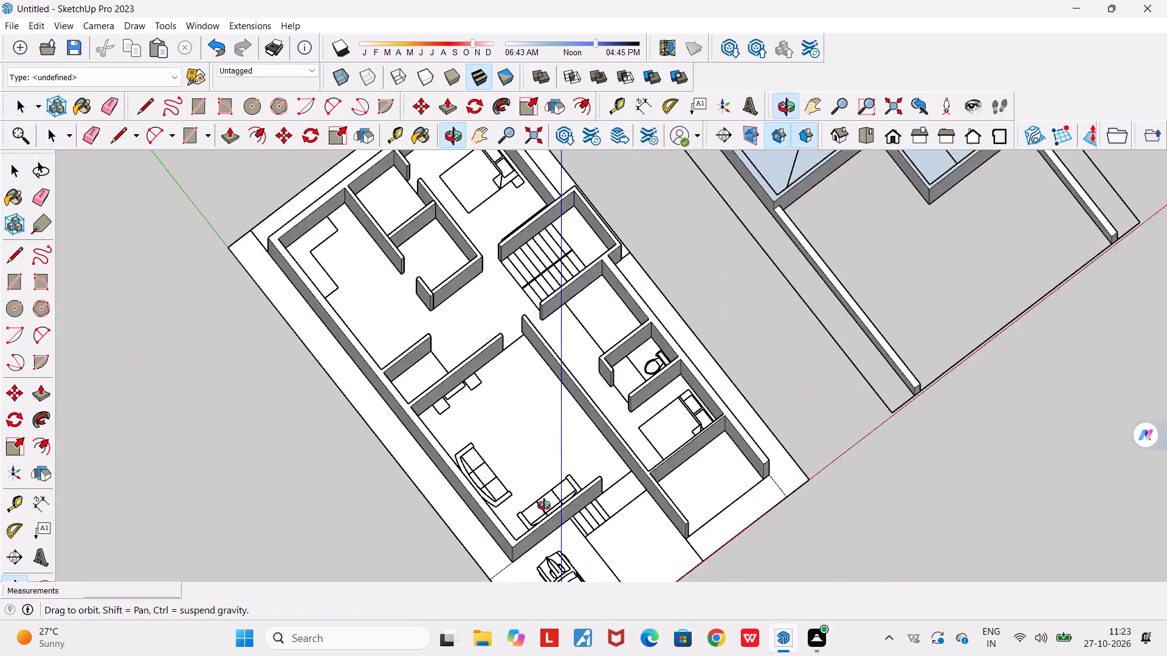
pyautogui.moveTo(544, 505); pyautogui.dragTo(267, 381, button='middle')
pyautogui.scroll(-8, 267, 381)
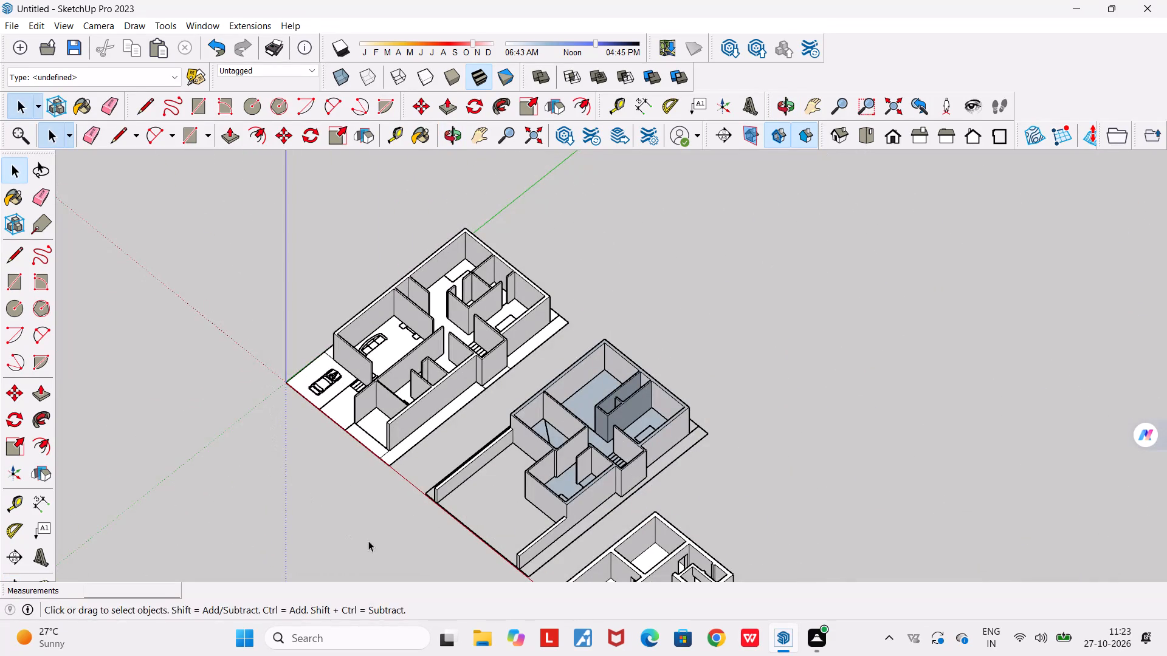
pyautogui.moveTo(370, 541); pyautogui.dragTo(816, 528, button='middle')
pyautogui.scroll(6, 552, 469)
pyautogui.moveTo(552, 469); pyautogui.dragTo(392, 494, button='middle')
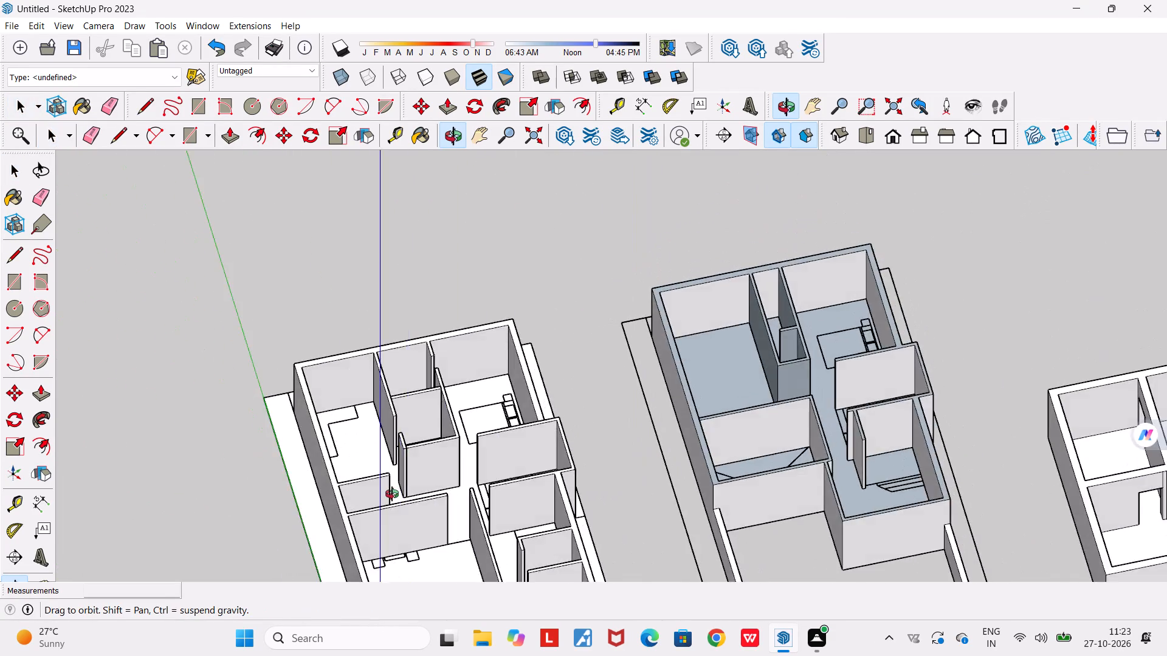
pyautogui.moveTo(392, 494); pyautogui.dragTo(265, 488, button='middle')
# Outline the L-shaped counter in the first plan's rear corner room with two rectangles, one about 2055 by 845 mm, and erase their dividing line.
pyautogui.scroll(13, 312, 357)
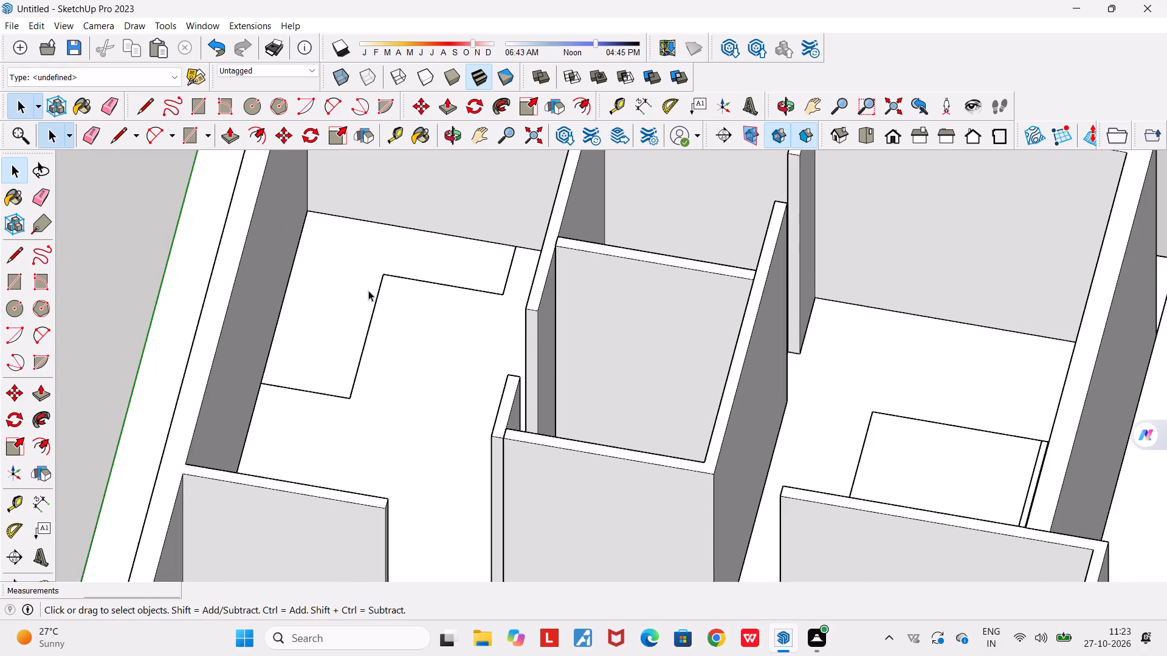
pyautogui.click(449, 104)
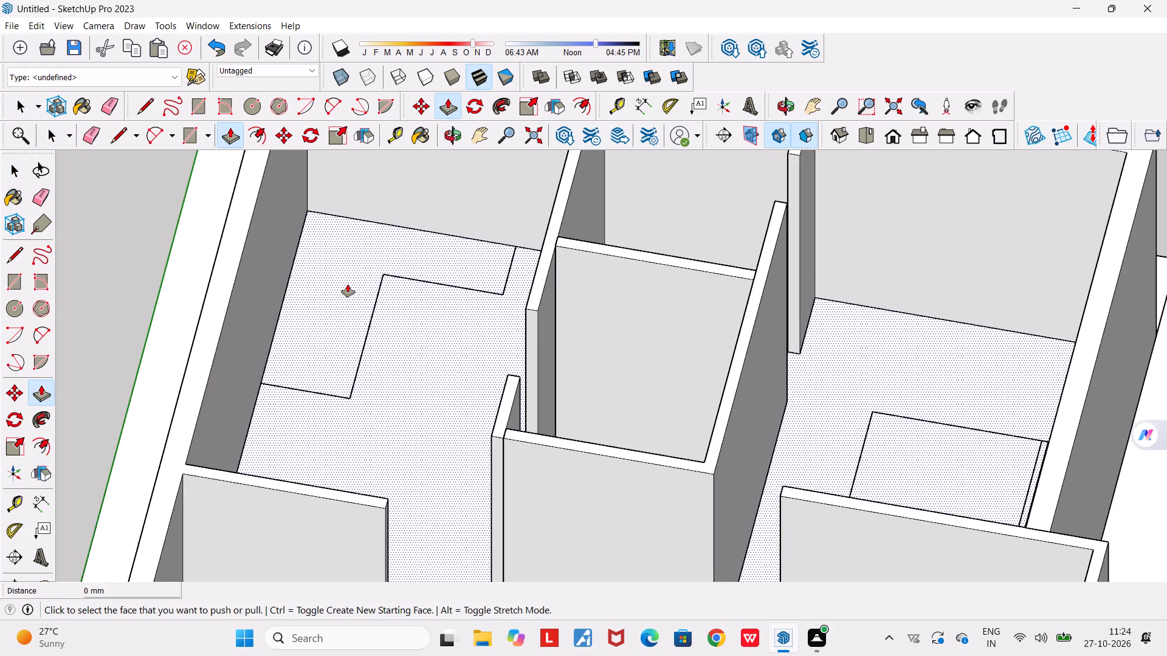
pyautogui.press('space')
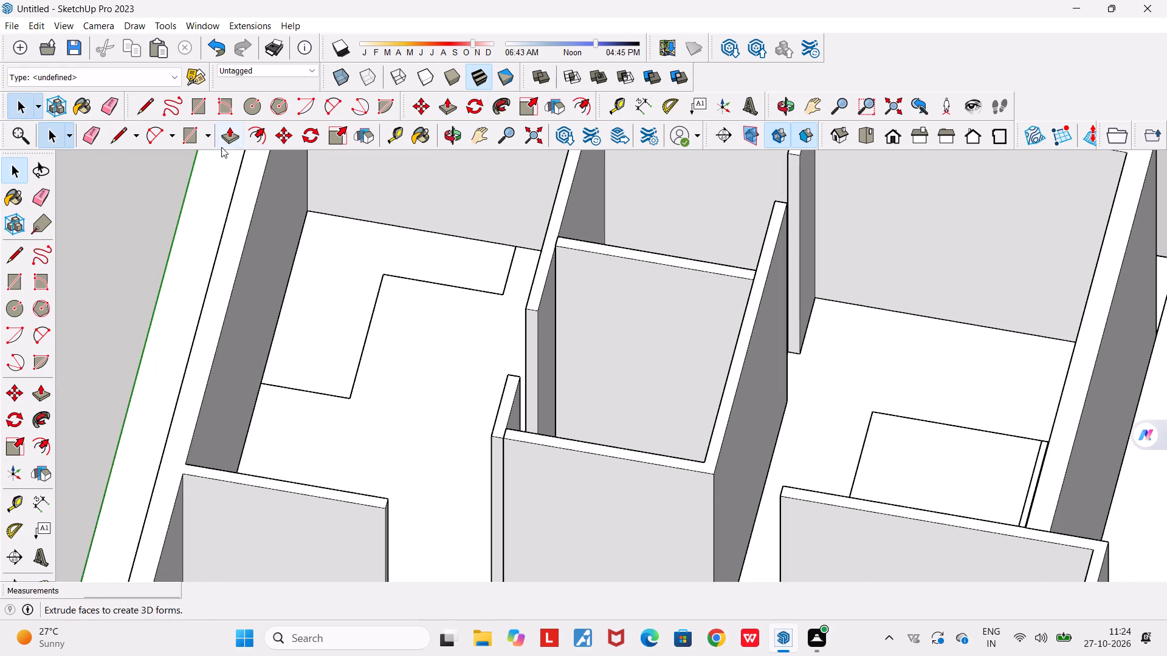
pyautogui.click(198, 102)
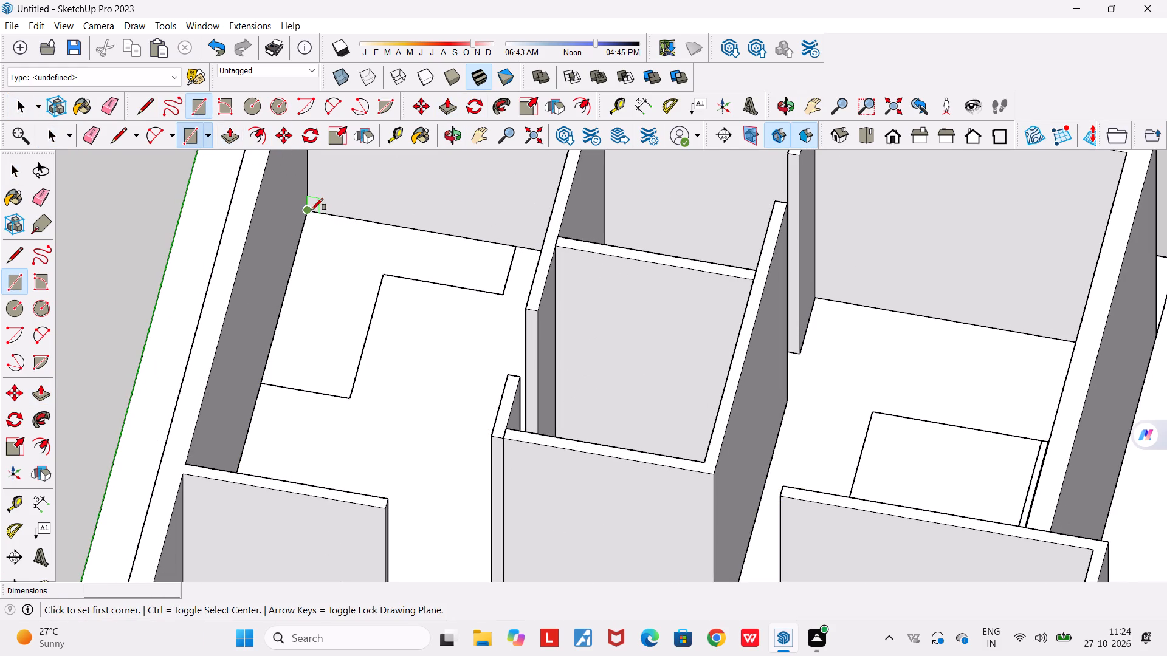
pyautogui.click(311, 210)
pyautogui.click(350, 397)
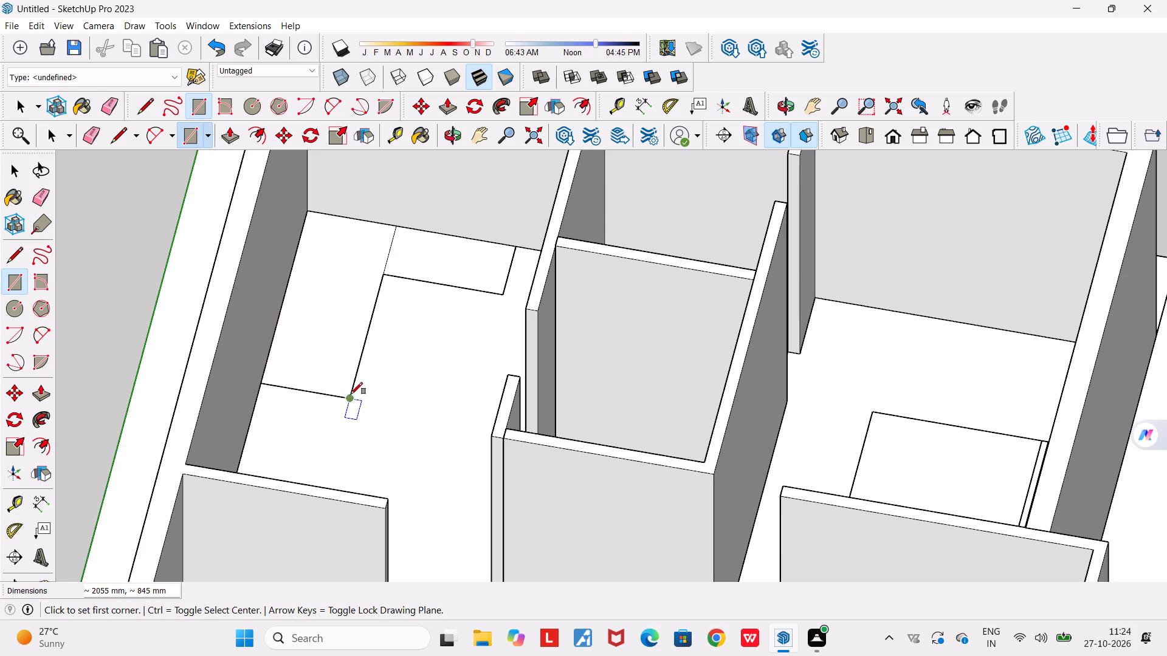
pyautogui.click(396, 228)
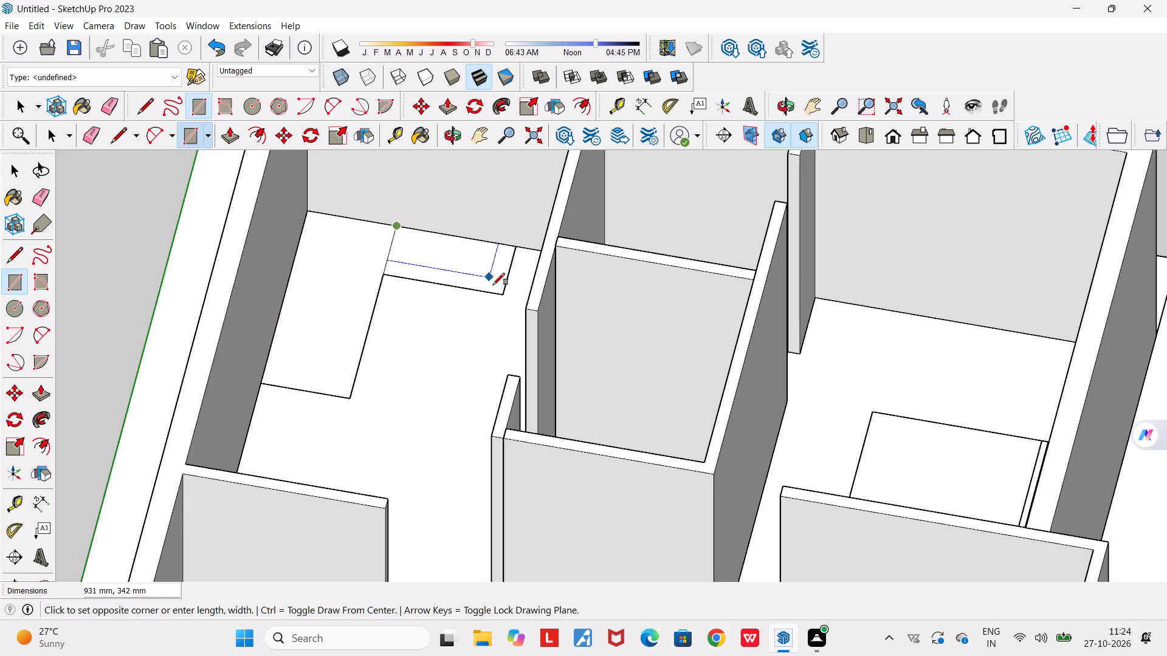
pyautogui.click(503, 296)
pyautogui.scroll(-4, 486, 288)
pyautogui.press('space')
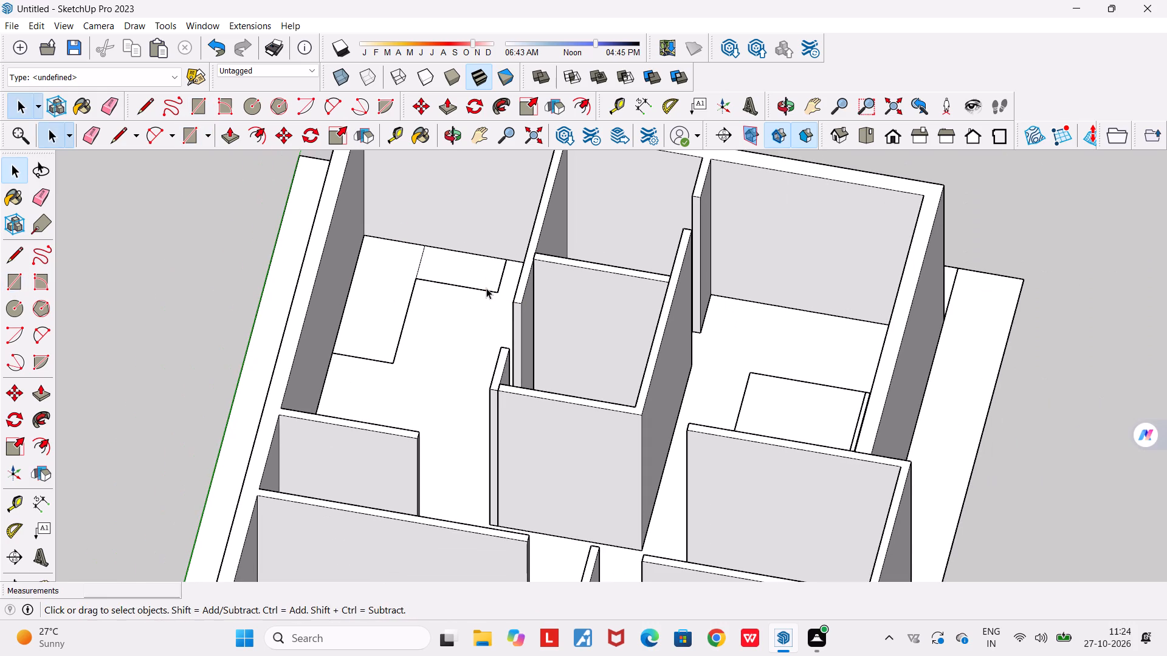
pyautogui.write('e')
pyautogui.click(421, 268)
pyautogui.scroll(-4, 417, 266)
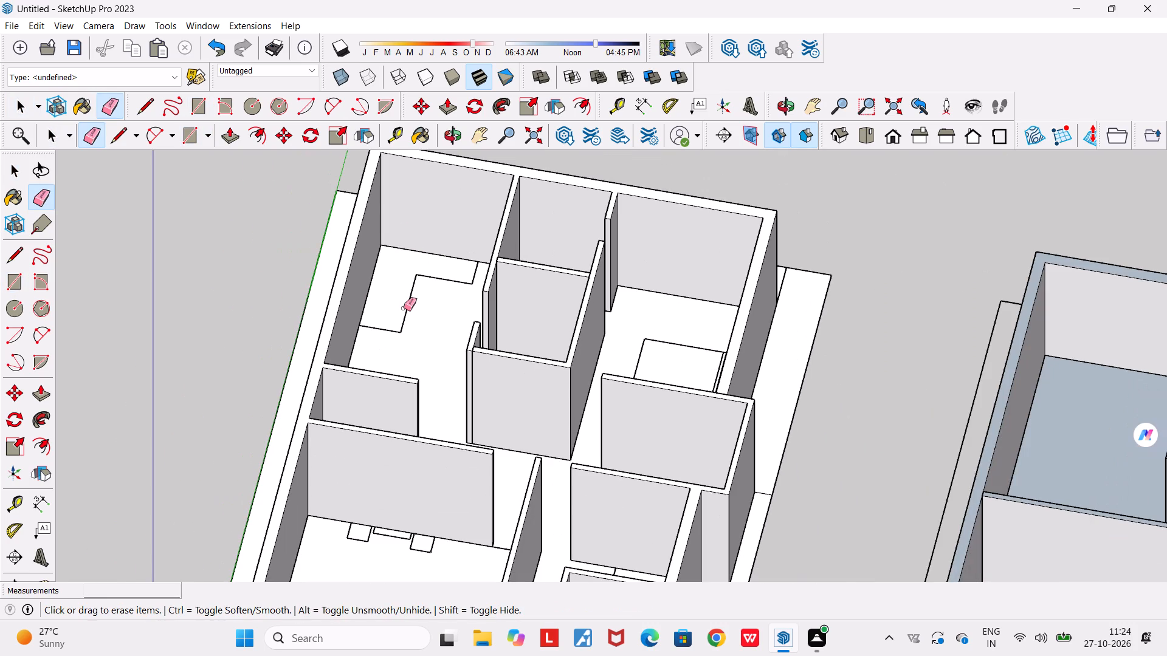
# Push/Pull the L-shaped counter face in the first plan's corner room up 700 mm.
pyautogui.press('space')
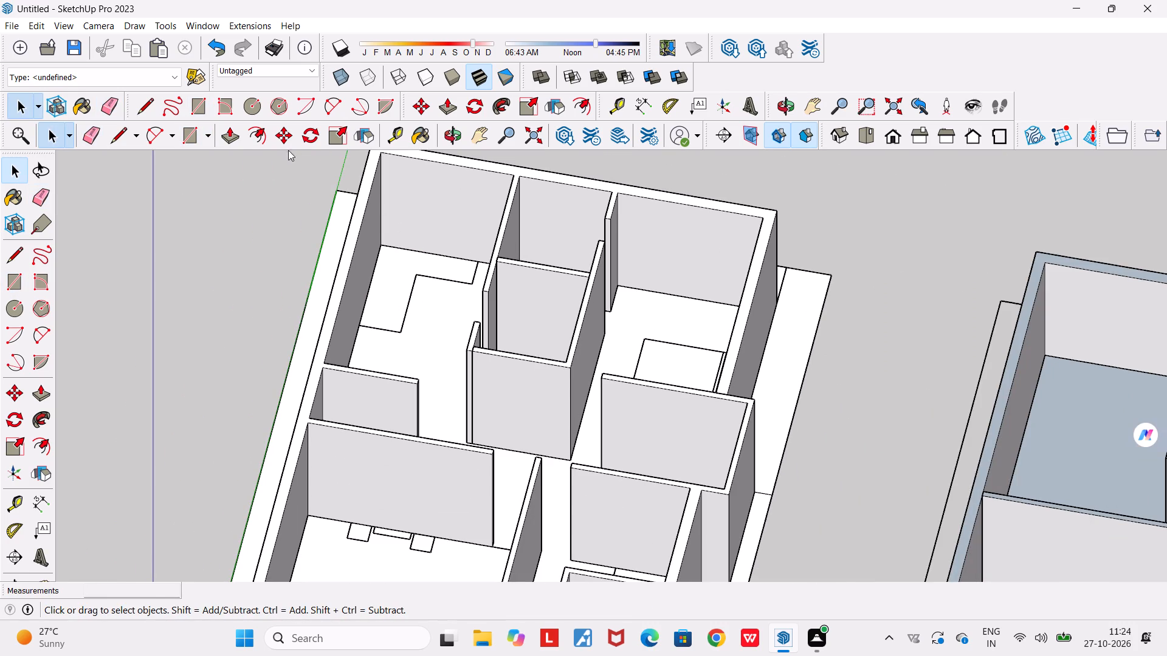
pyautogui.click(230, 131)
pyautogui.click(399, 276)
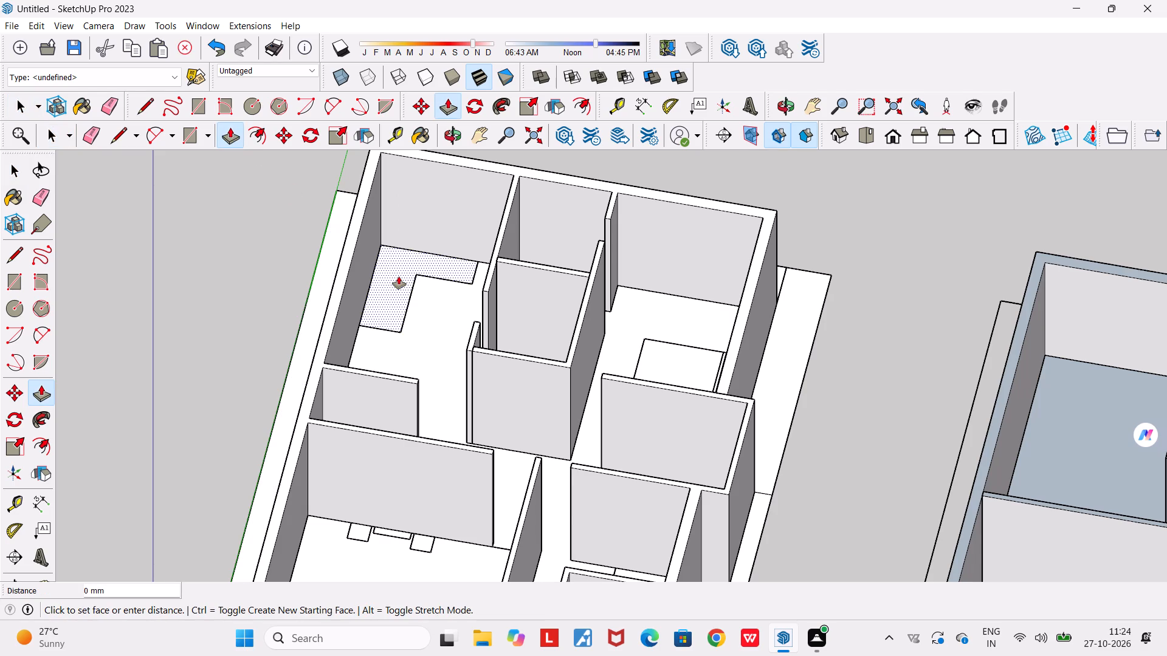
pyautogui.scroll(5, 394, 256)
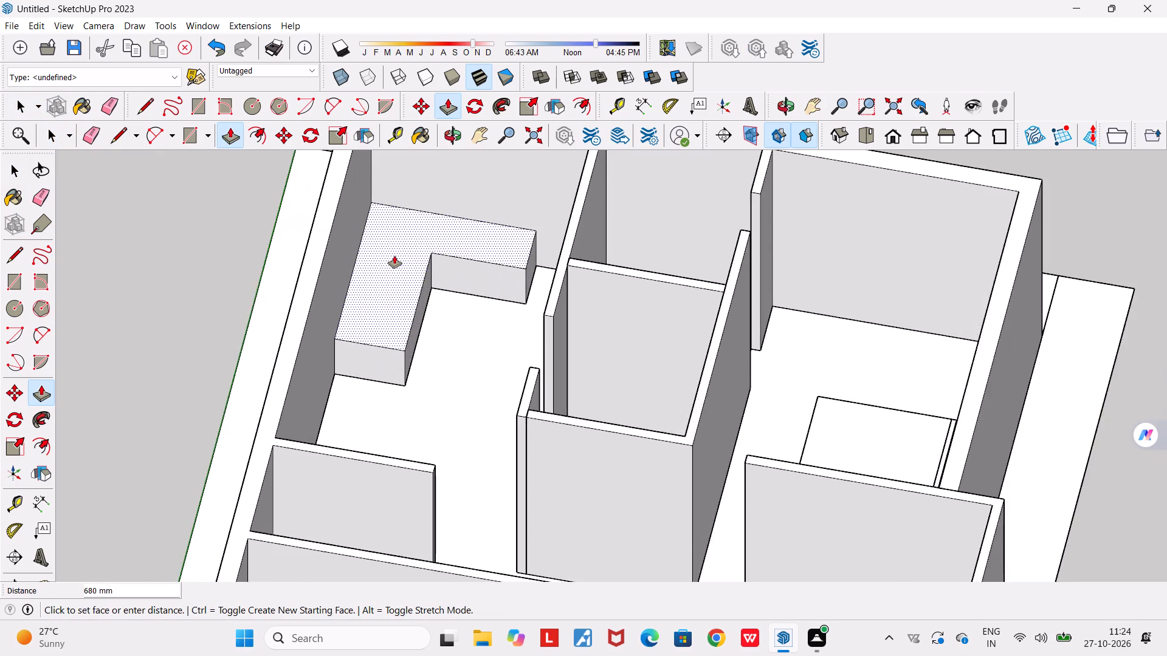
pyautogui.scroll(5, 394, 256)
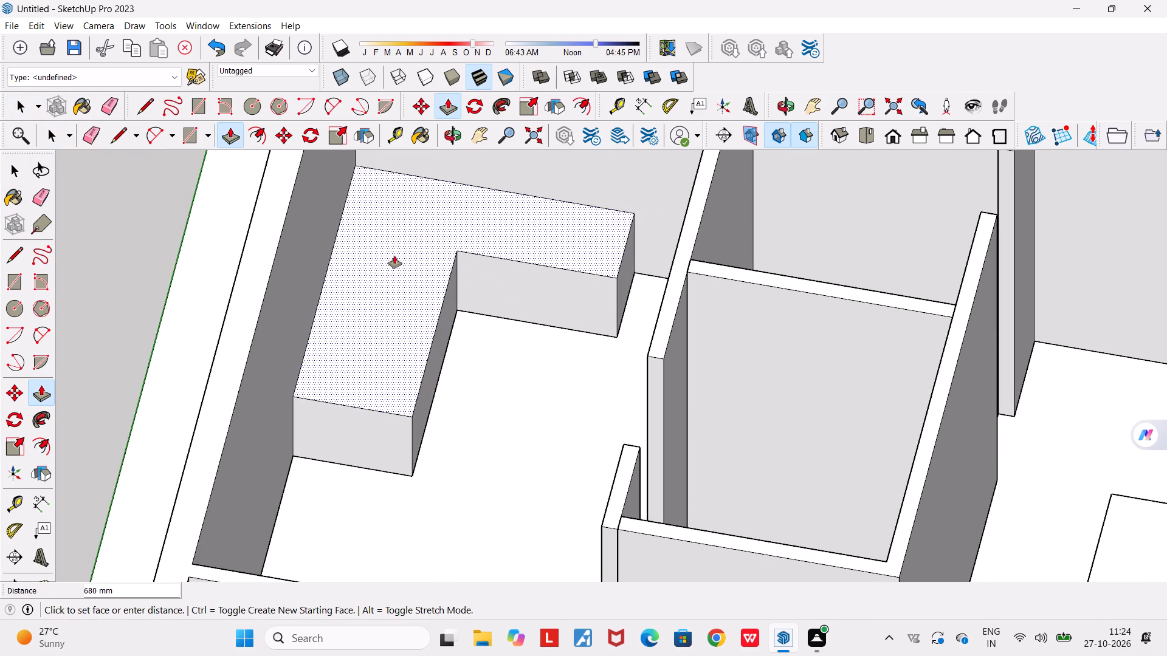
pyautogui.write('700')
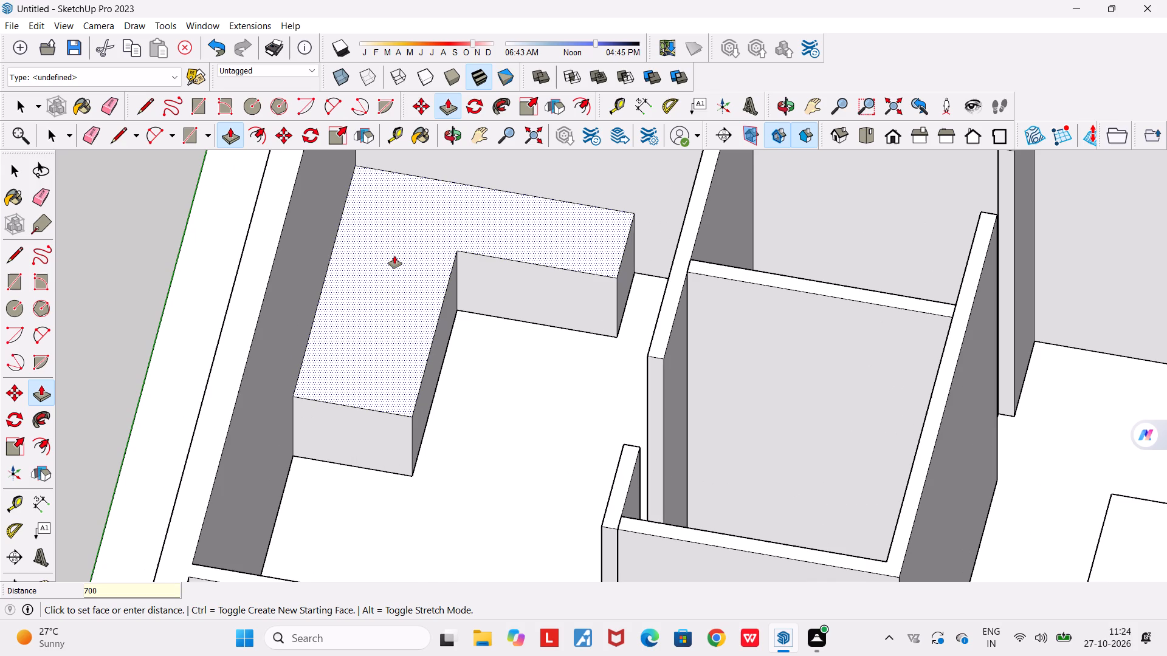
pyautogui.write('mm')
pyautogui.press('Return')
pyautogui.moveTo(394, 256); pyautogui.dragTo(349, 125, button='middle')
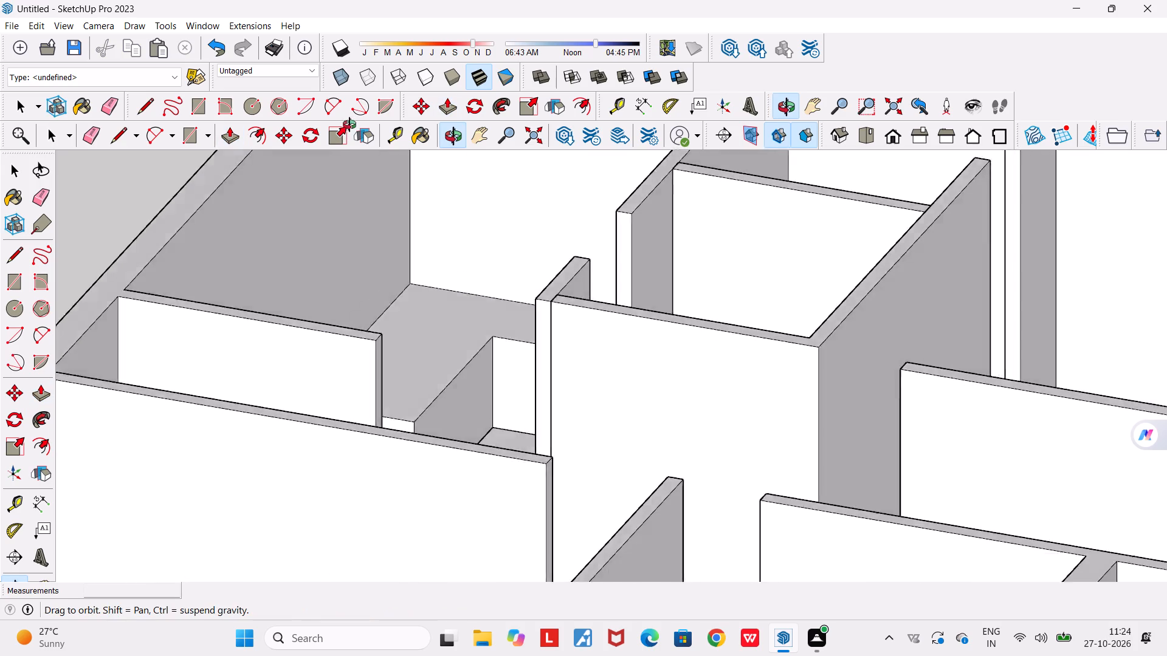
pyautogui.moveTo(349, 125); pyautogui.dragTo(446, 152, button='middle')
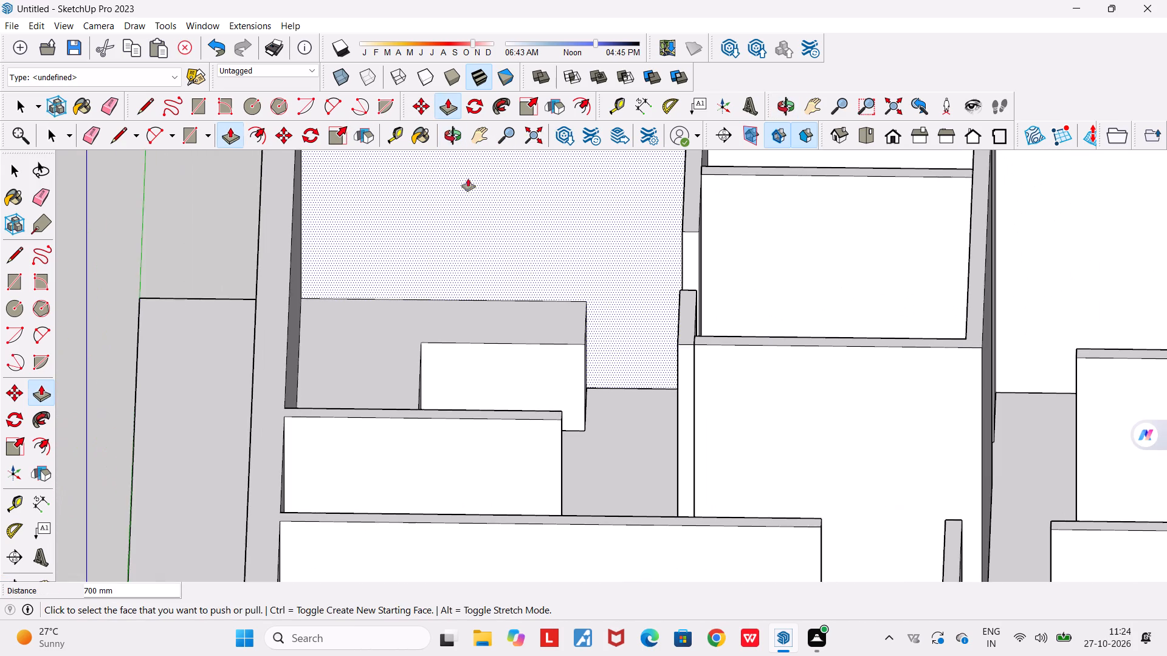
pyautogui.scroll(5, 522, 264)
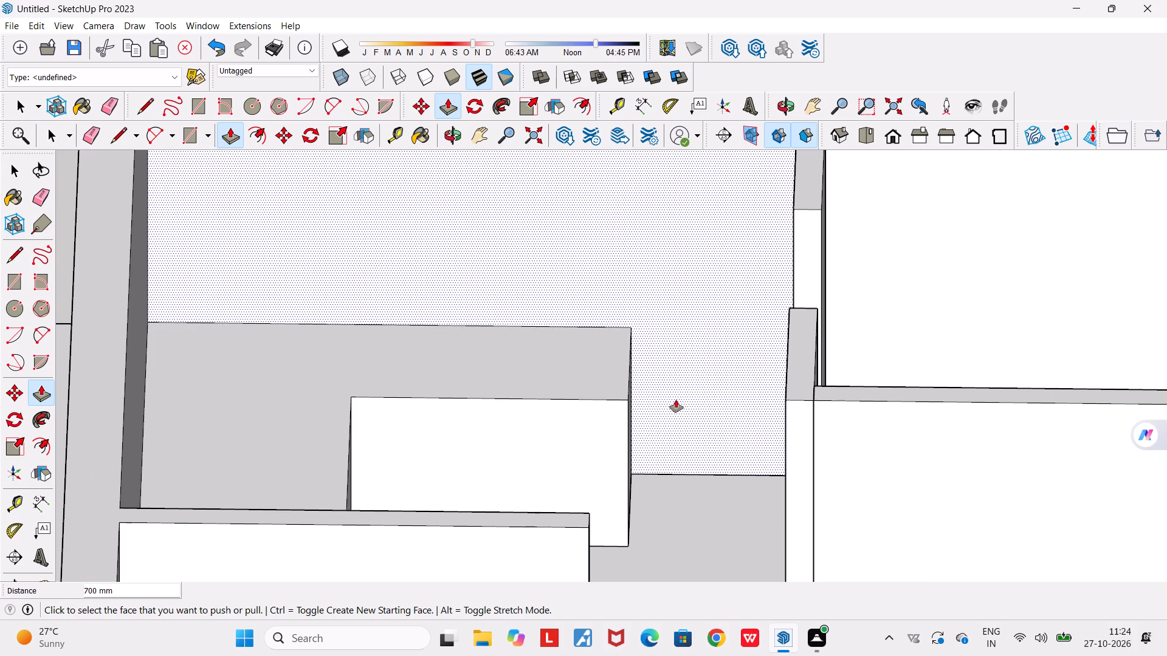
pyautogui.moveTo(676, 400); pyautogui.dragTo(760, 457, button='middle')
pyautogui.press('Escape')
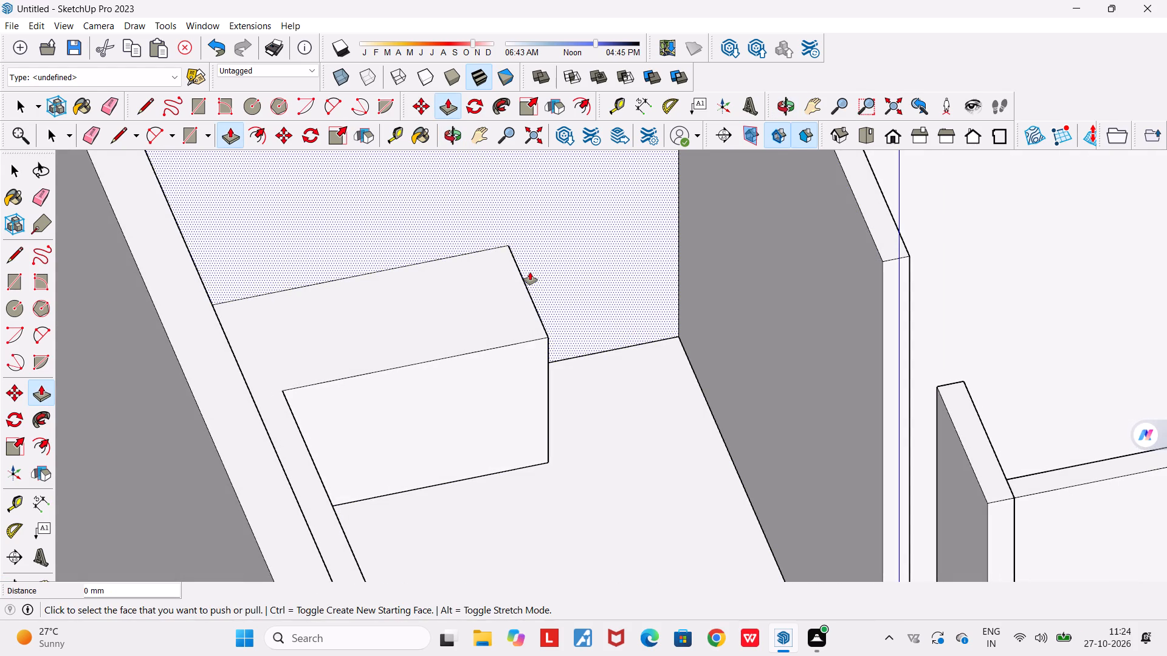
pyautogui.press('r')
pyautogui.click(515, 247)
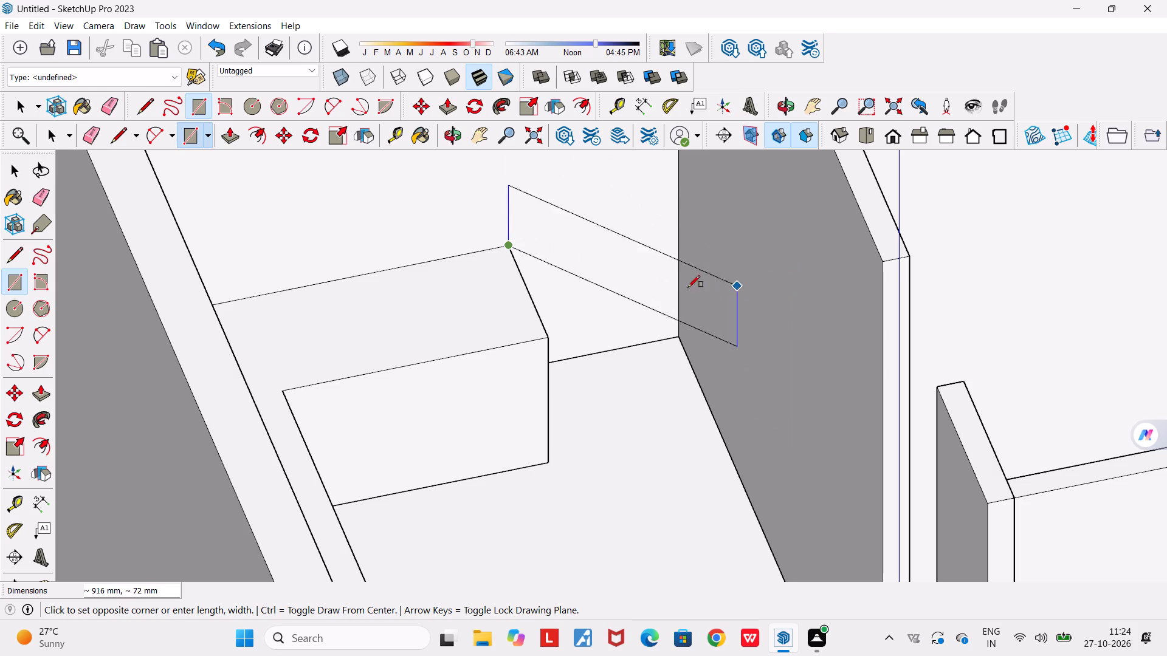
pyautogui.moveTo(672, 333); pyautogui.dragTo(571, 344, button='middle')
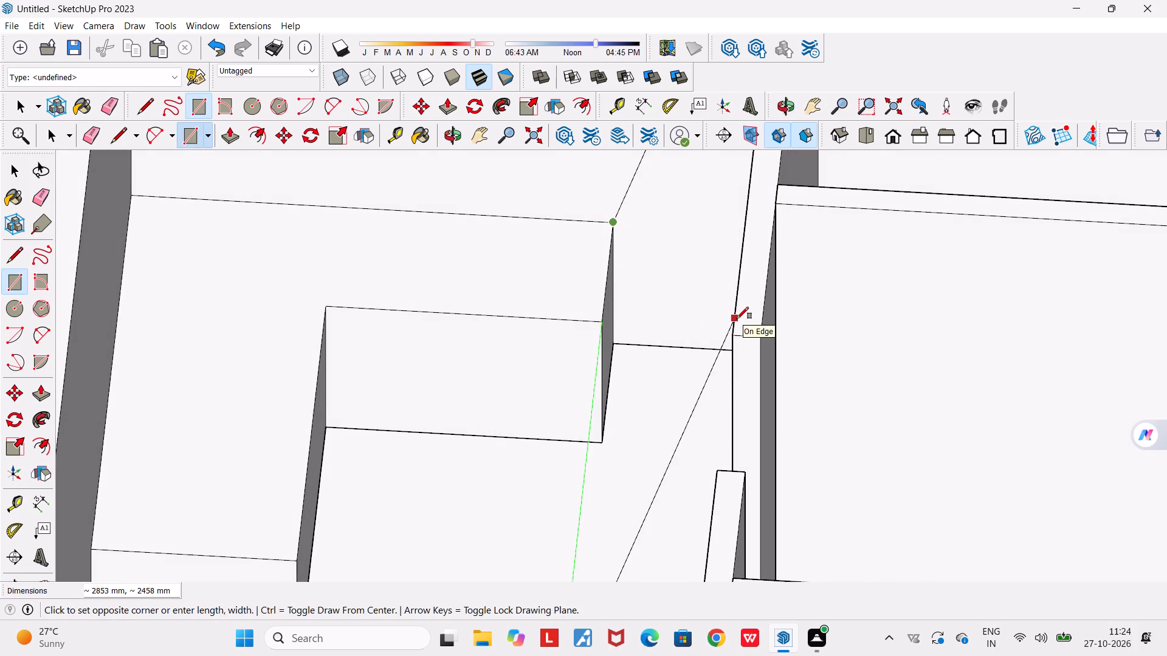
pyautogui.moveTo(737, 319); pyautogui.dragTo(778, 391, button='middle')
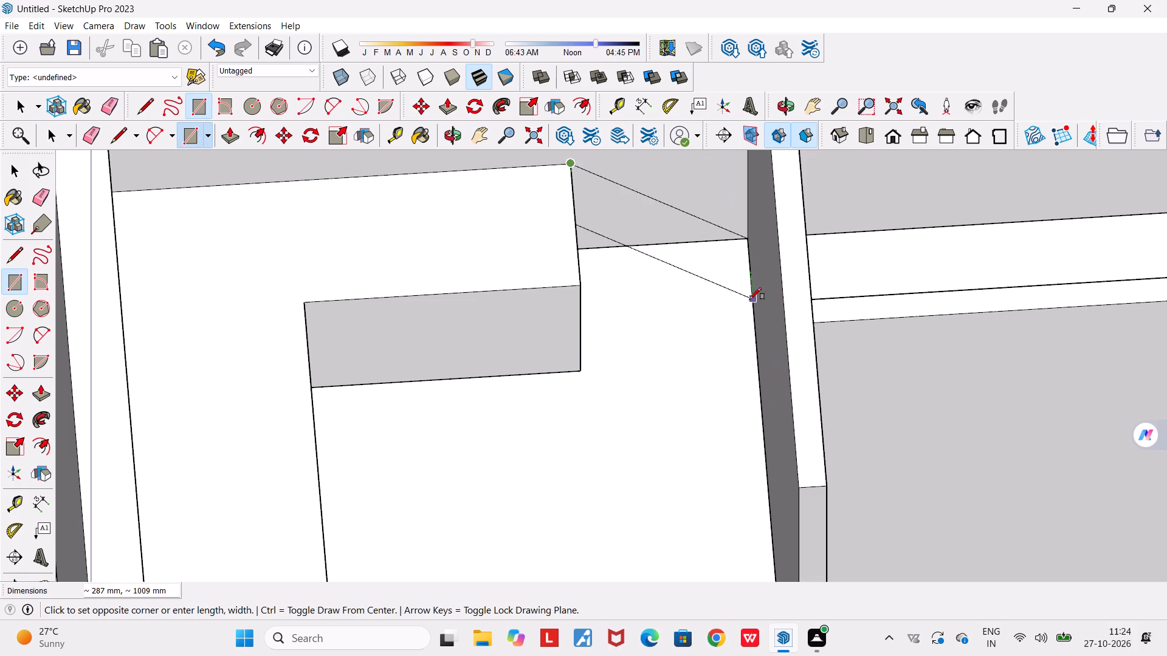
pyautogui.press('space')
# Draw a floor rectangle of about 727 by 576 mm filling the gap between the L-shaped counter's end and the room wall.
pyautogui.scroll(1, 599, 355)
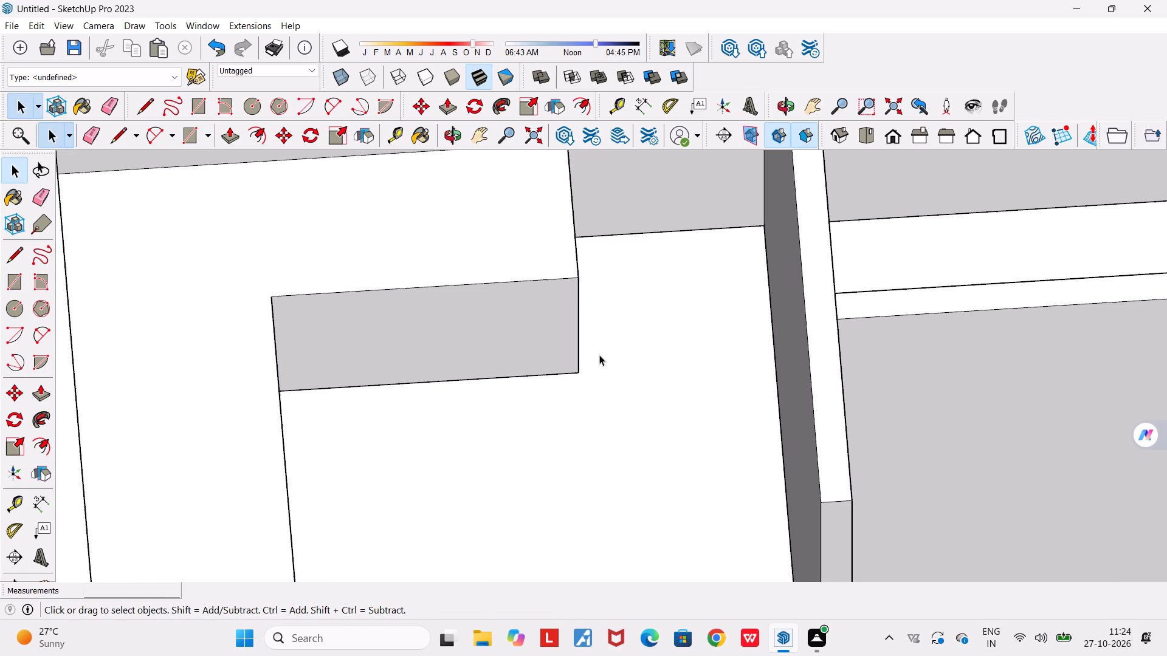
pyautogui.moveTo(589, 352); pyautogui.dragTo(539, 330, button='middle')
pyautogui.moveTo(618, 380); pyautogui.dragTo(634, 390, button='middle')
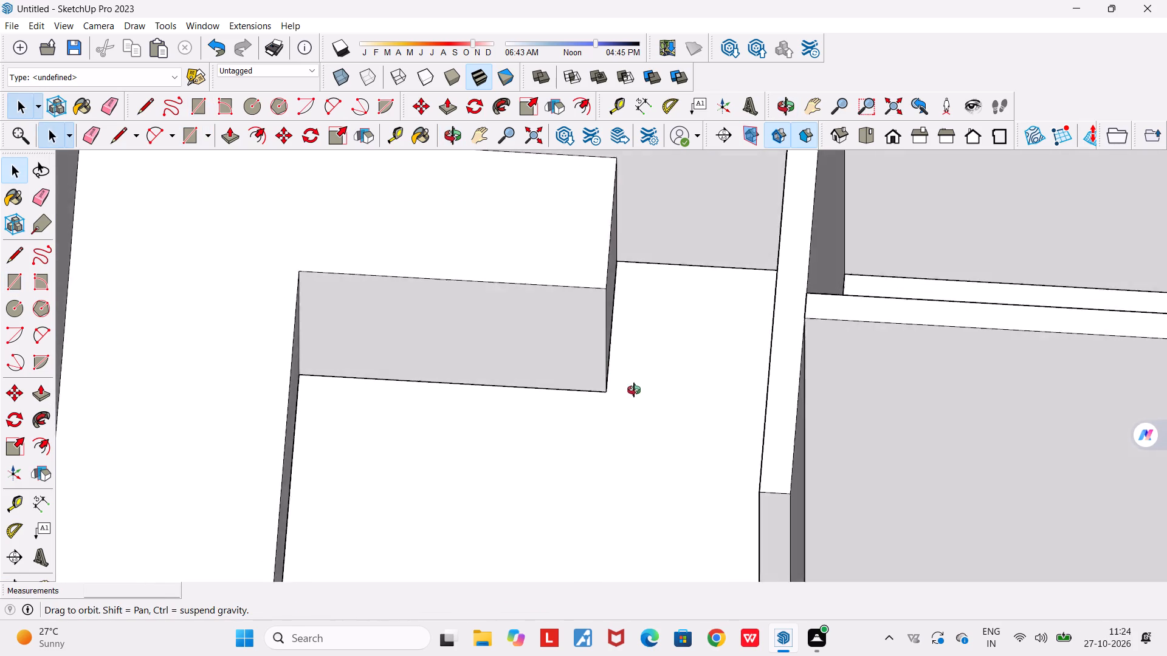
pyautogui.moveTo(634, 390); pyautogui.dragTo(663, 407, button='middle')
pyautogui.moveTo(628, 388); pyautogui.dragTo(625, 388, button='middle')
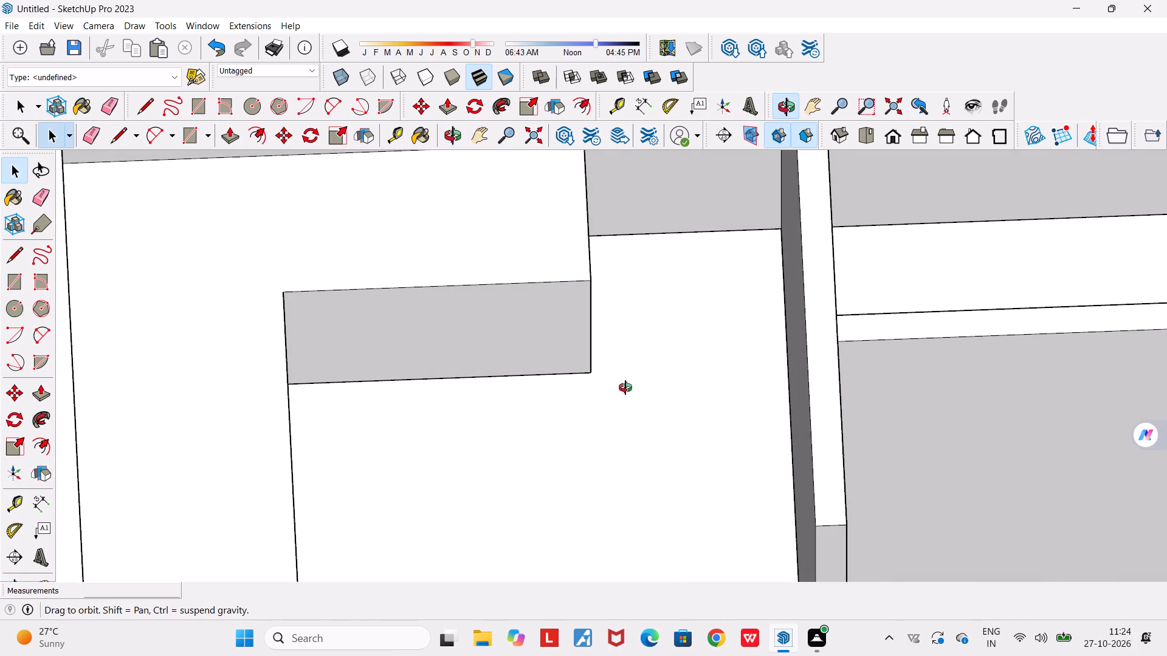
pyautogui.moveTo(625, 388); pyautogui.dragTo(618, 399, button='middle')
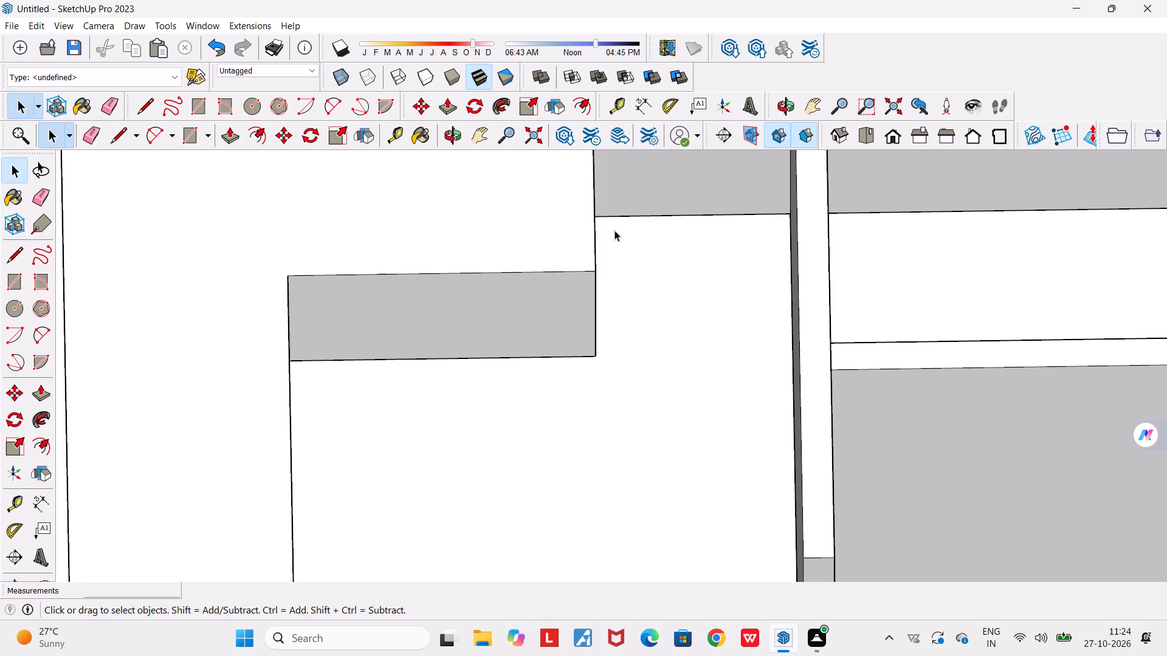
pyautogui.press('r')
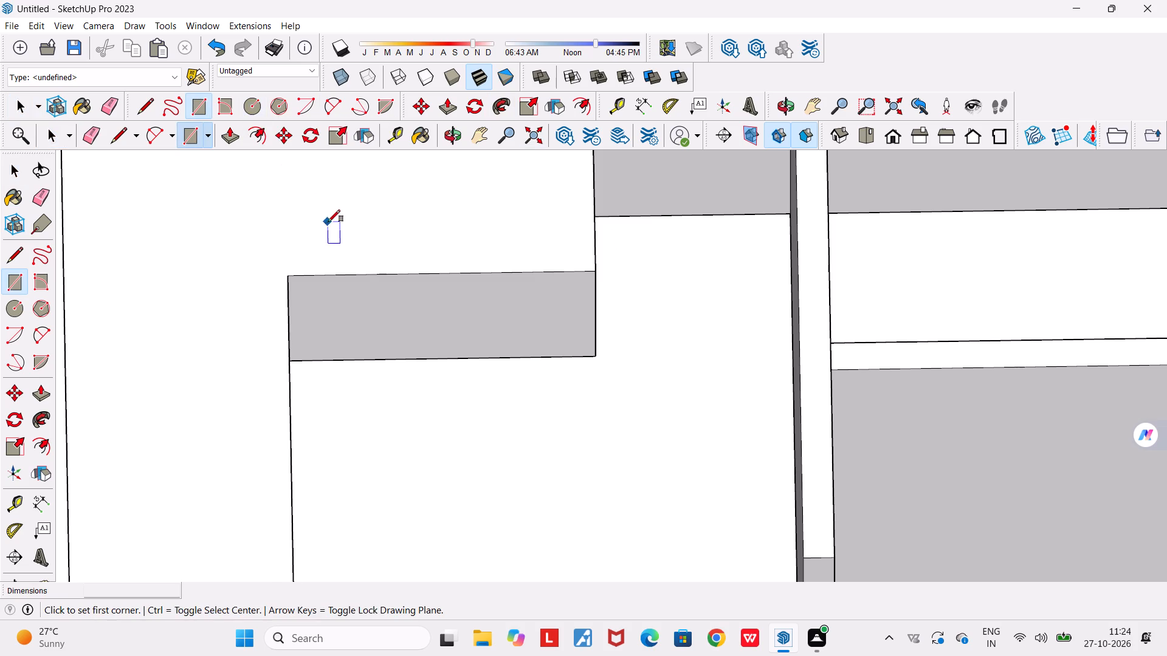
pyautogui.moveTo(312, 208); pyautogui.dragTo(264, 202, button='middle')
pyautogui.click(649, 227)
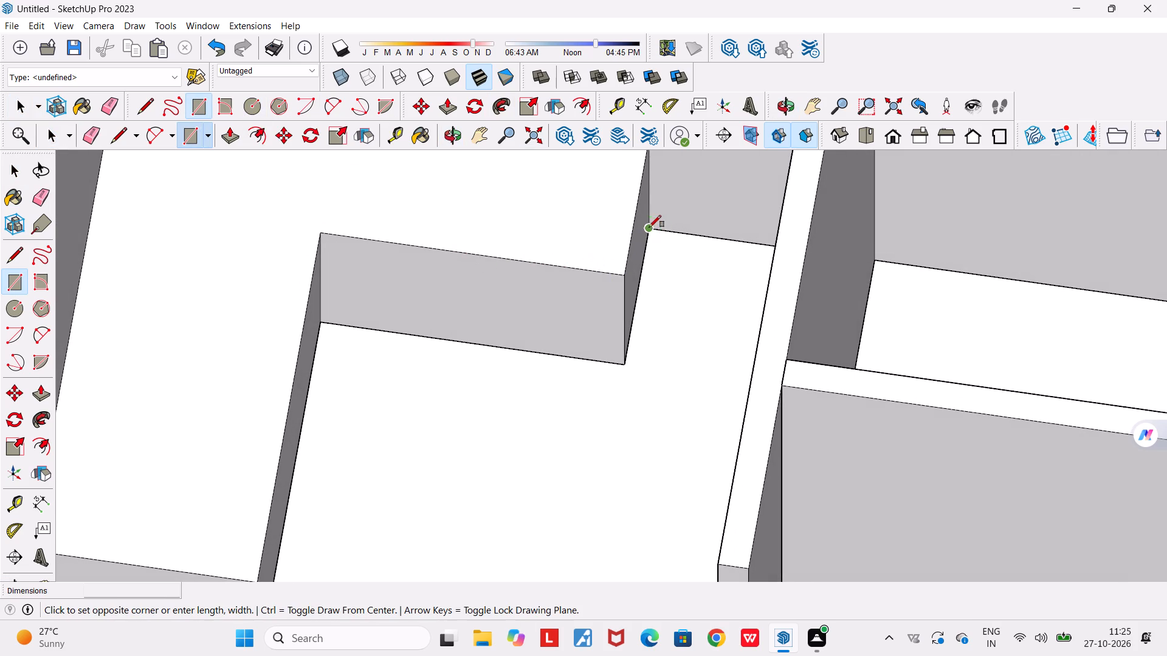
pyautogui.moveTo(735, 307); pyautogui.dragTo(822, 287, button='middle')
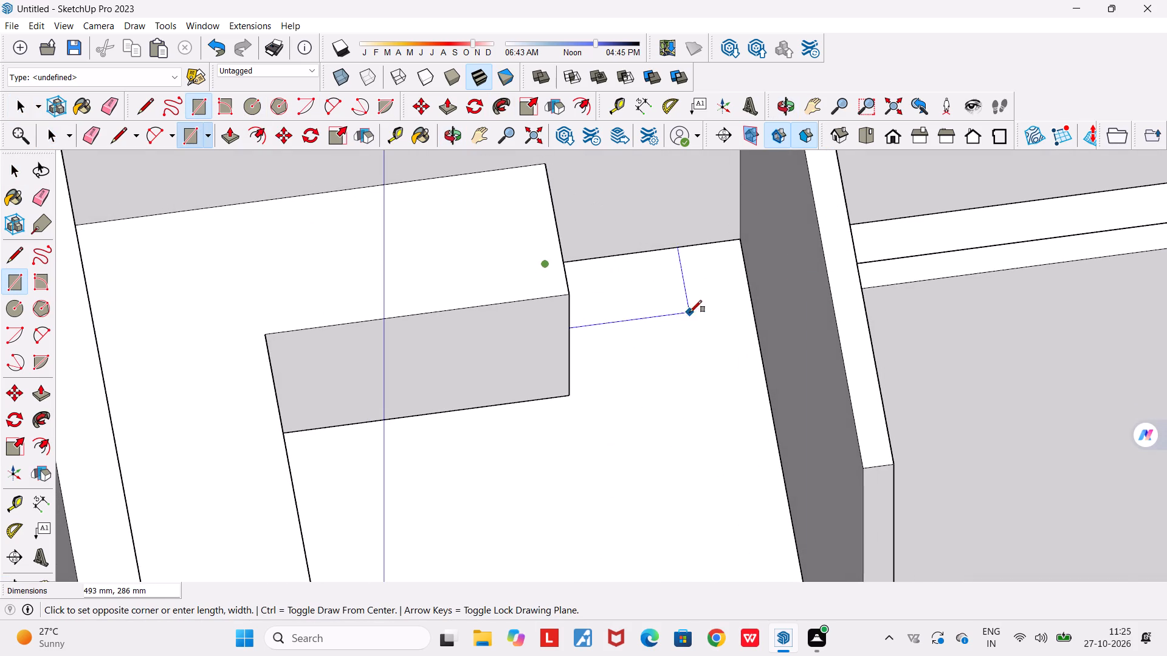
pyautogui.click(767, 367)
pyautogui.press('space')
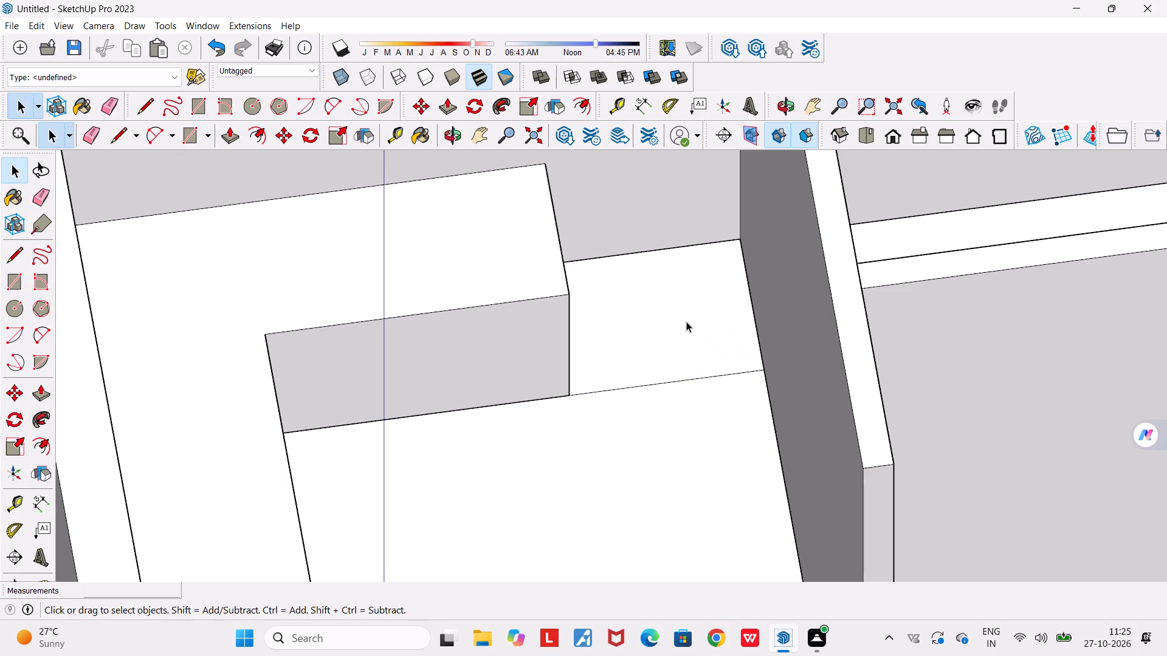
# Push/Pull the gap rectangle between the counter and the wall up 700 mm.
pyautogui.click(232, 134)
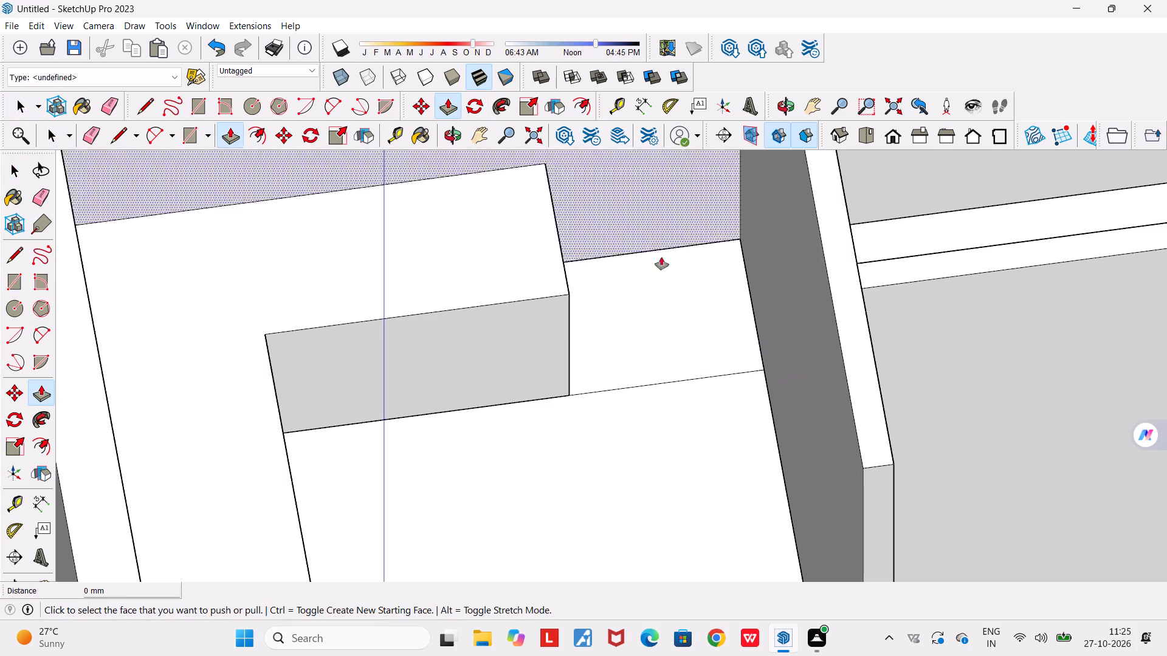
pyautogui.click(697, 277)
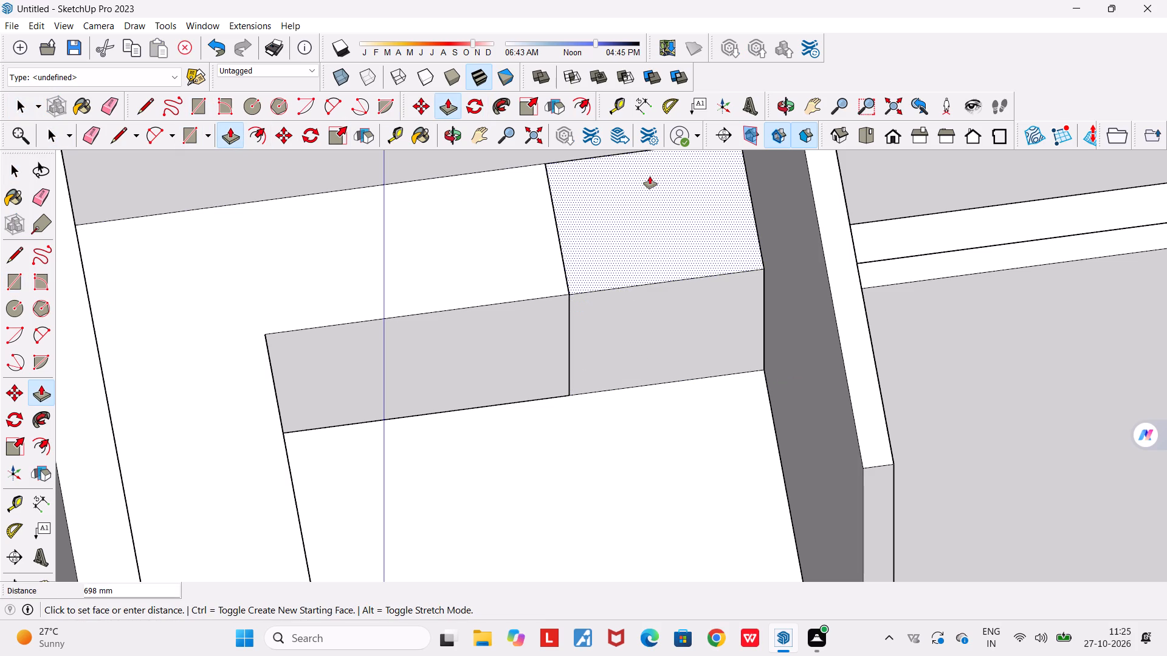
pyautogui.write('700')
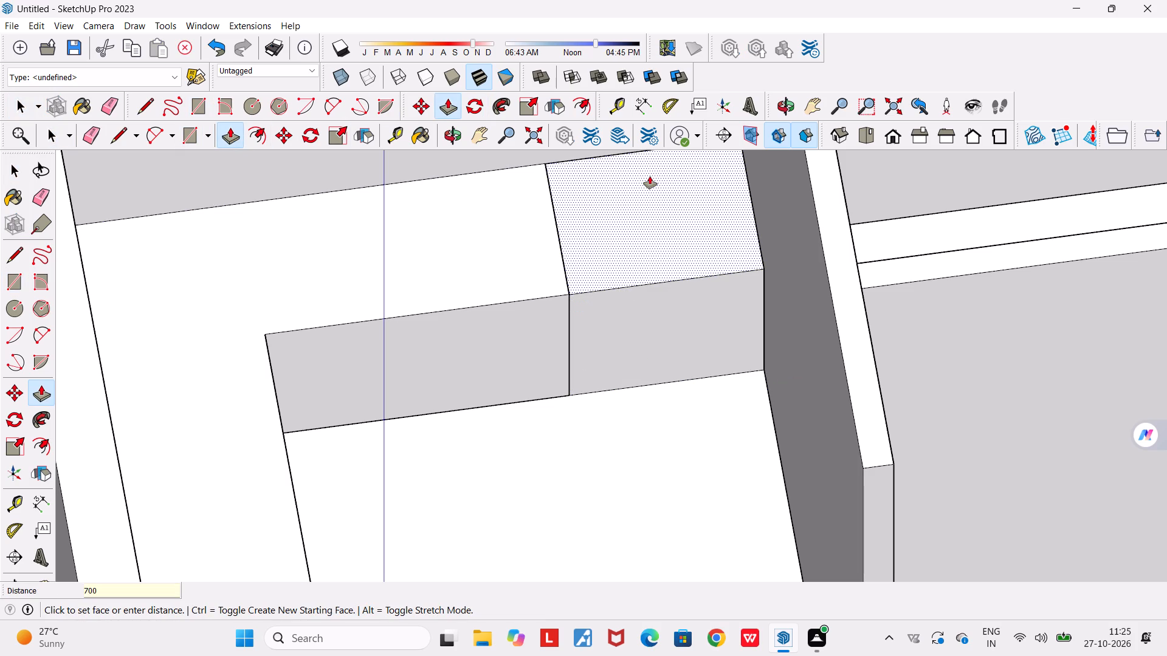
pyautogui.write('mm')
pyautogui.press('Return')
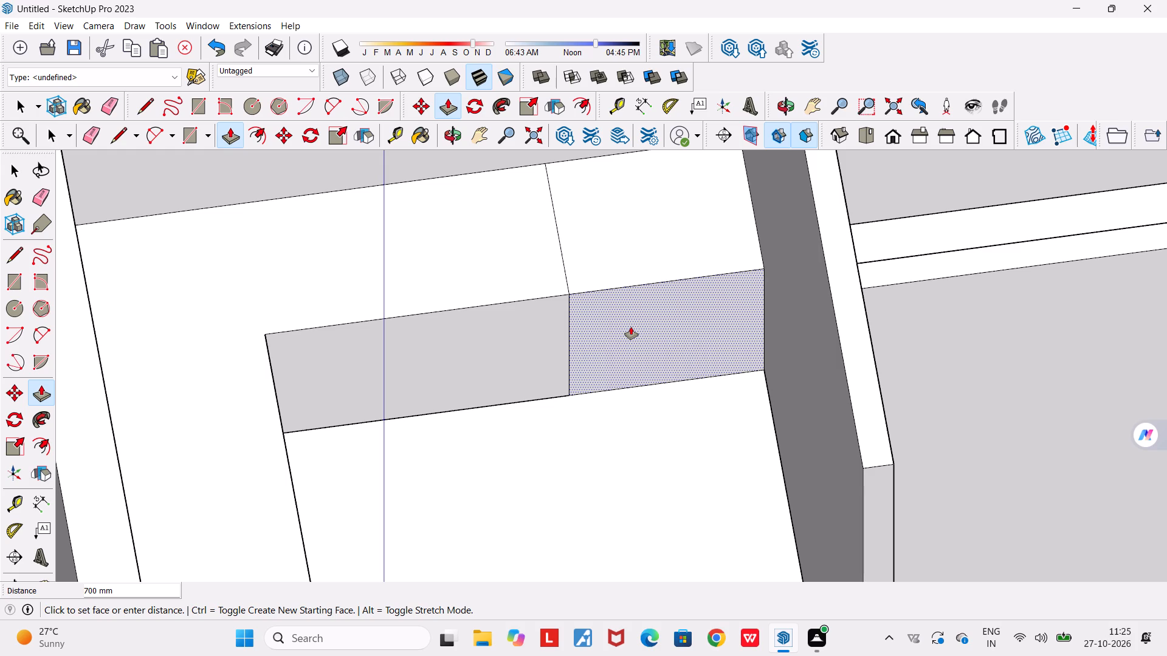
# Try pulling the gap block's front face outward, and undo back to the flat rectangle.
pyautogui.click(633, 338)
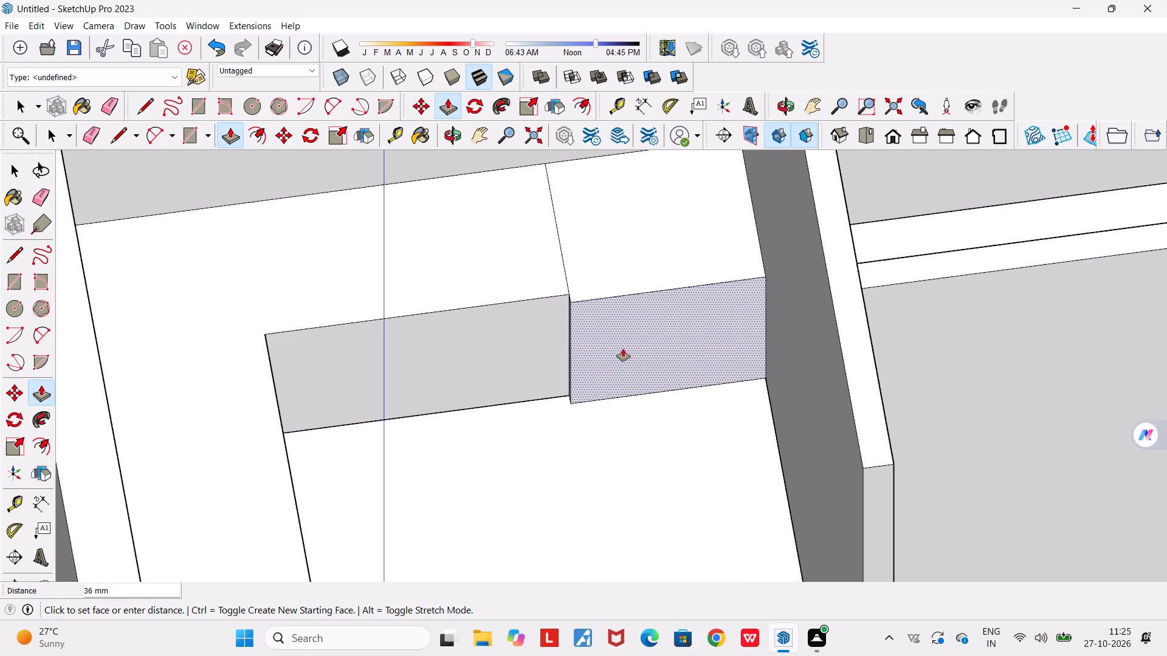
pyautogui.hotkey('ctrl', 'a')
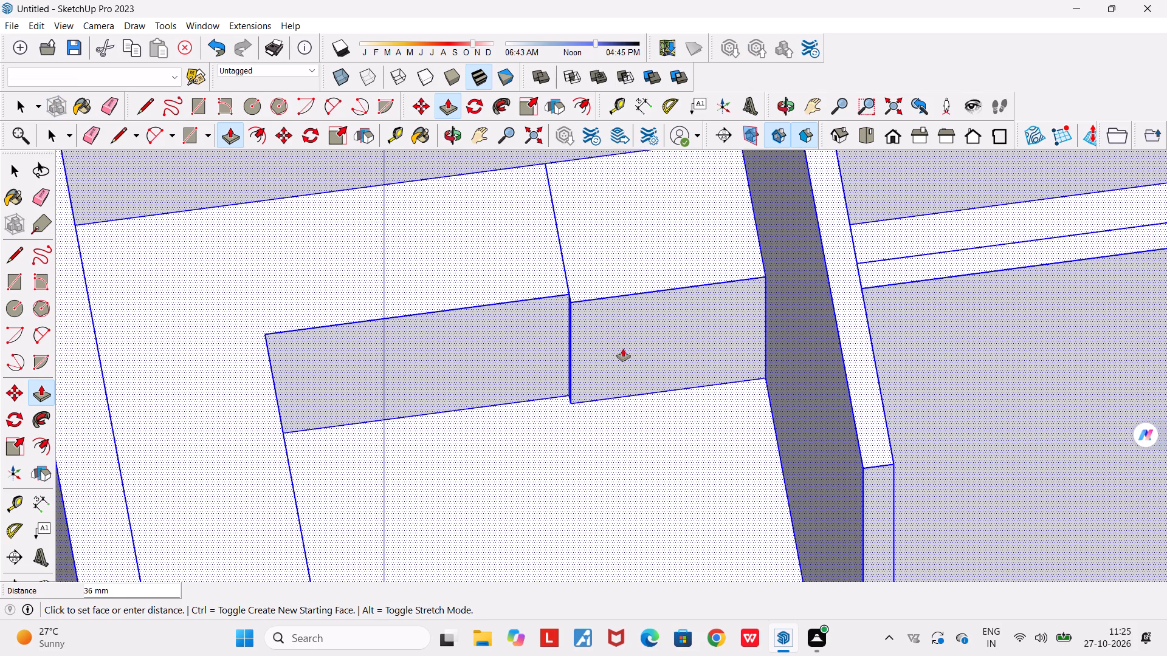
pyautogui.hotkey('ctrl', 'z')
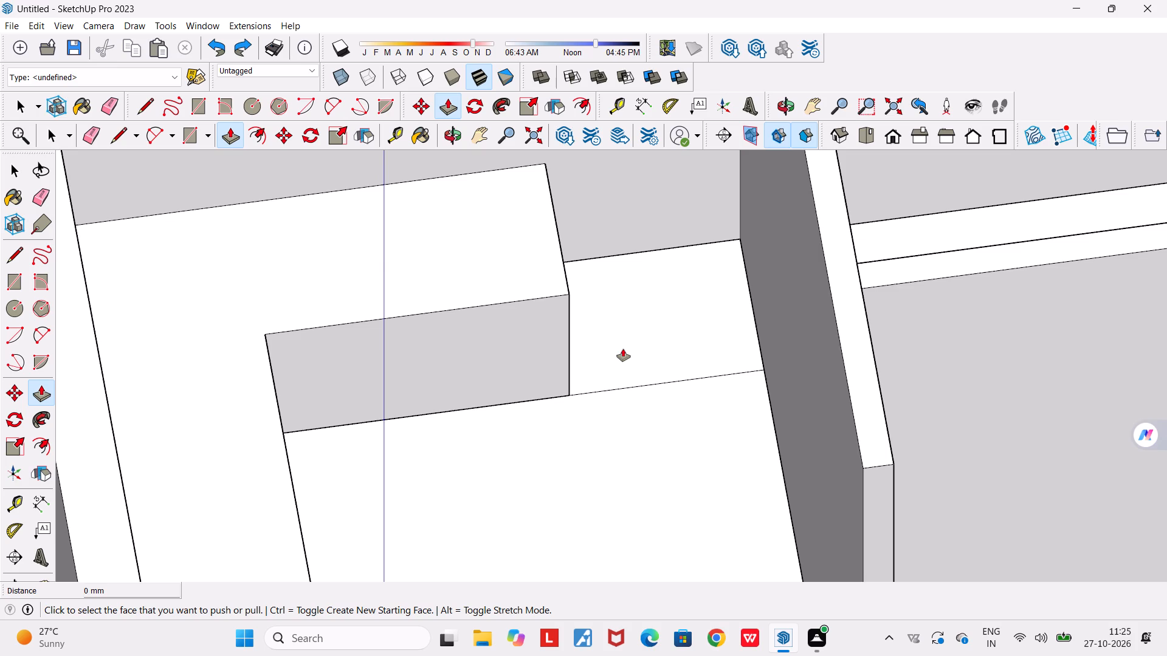
# Push/Pull the flat rectangle between the counter and the wall up 700 mm.
pyautogui.click(623, 356)
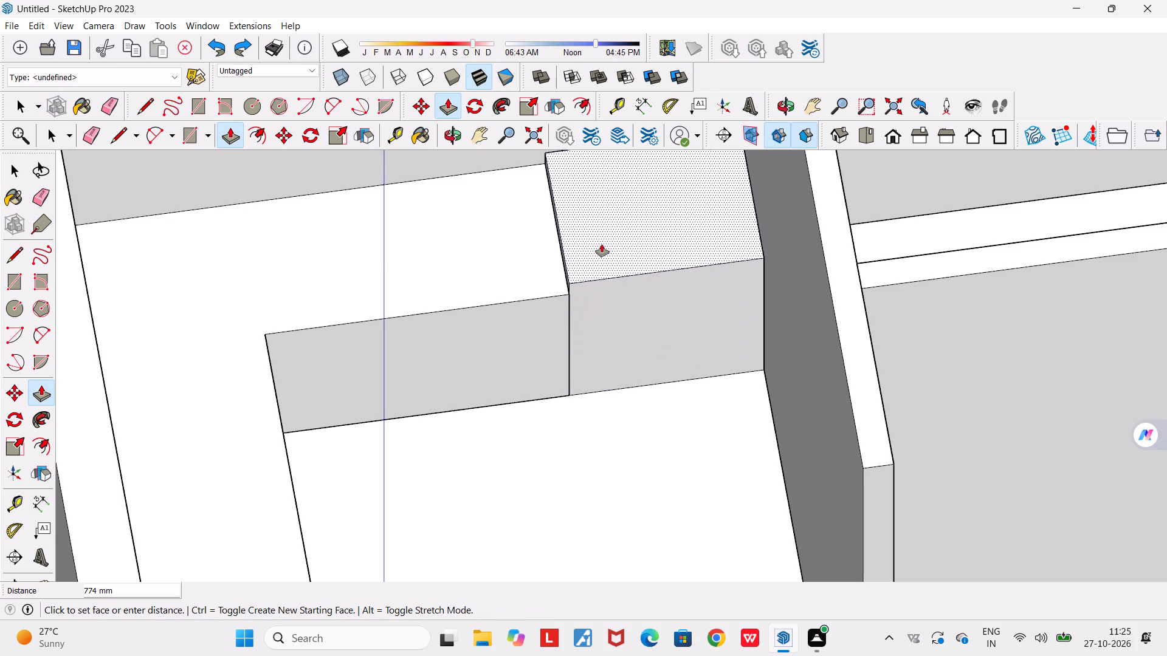
pyautogui.write('700mm')
pyautogui.press('Return')
pyautogui.press('space')
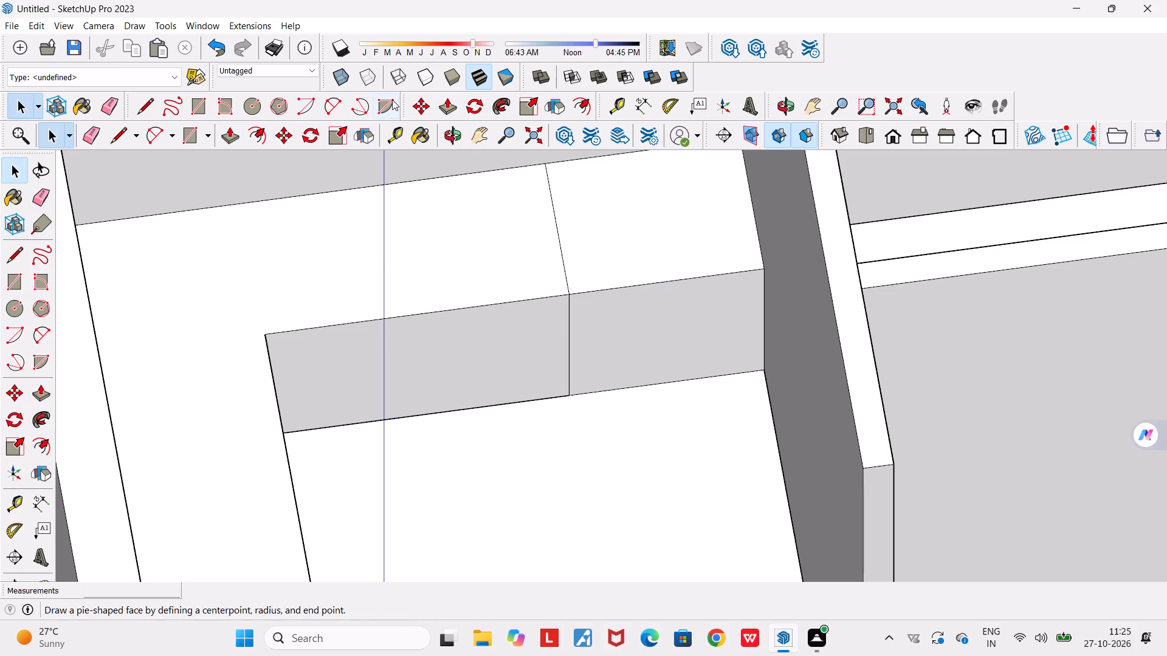
# Offset the front face of the counter's new end block slightly inward to form a thin border.
pyautogui.click(270, 132)
pyautogui.click(647, 318)
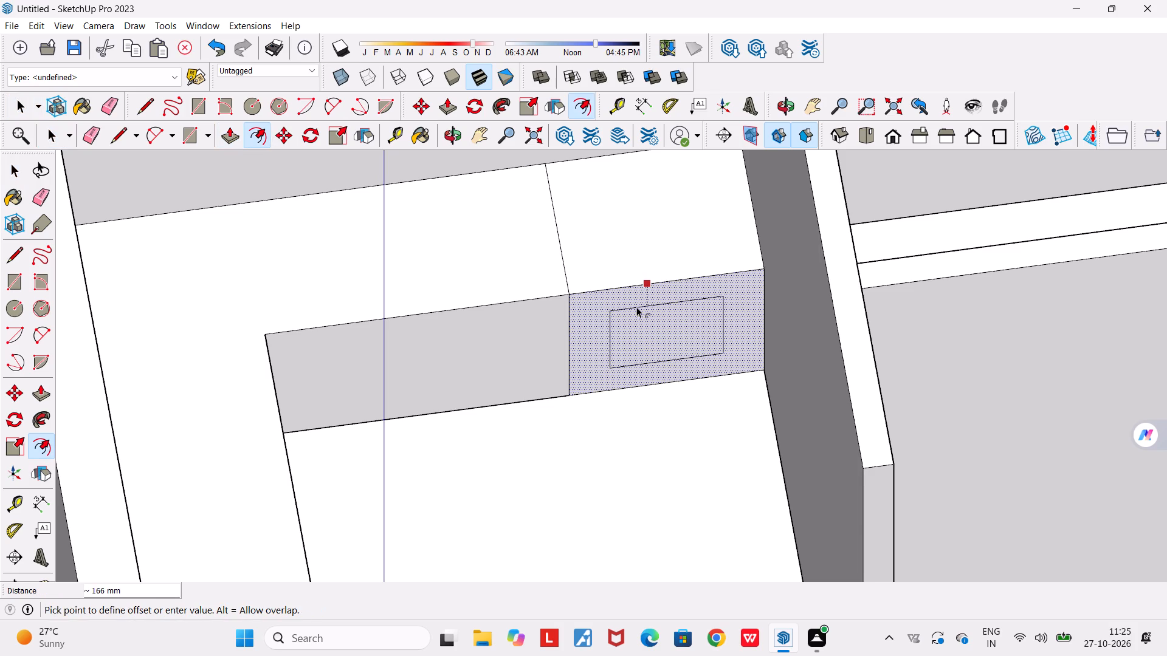
pyautogui.click(602, 294)
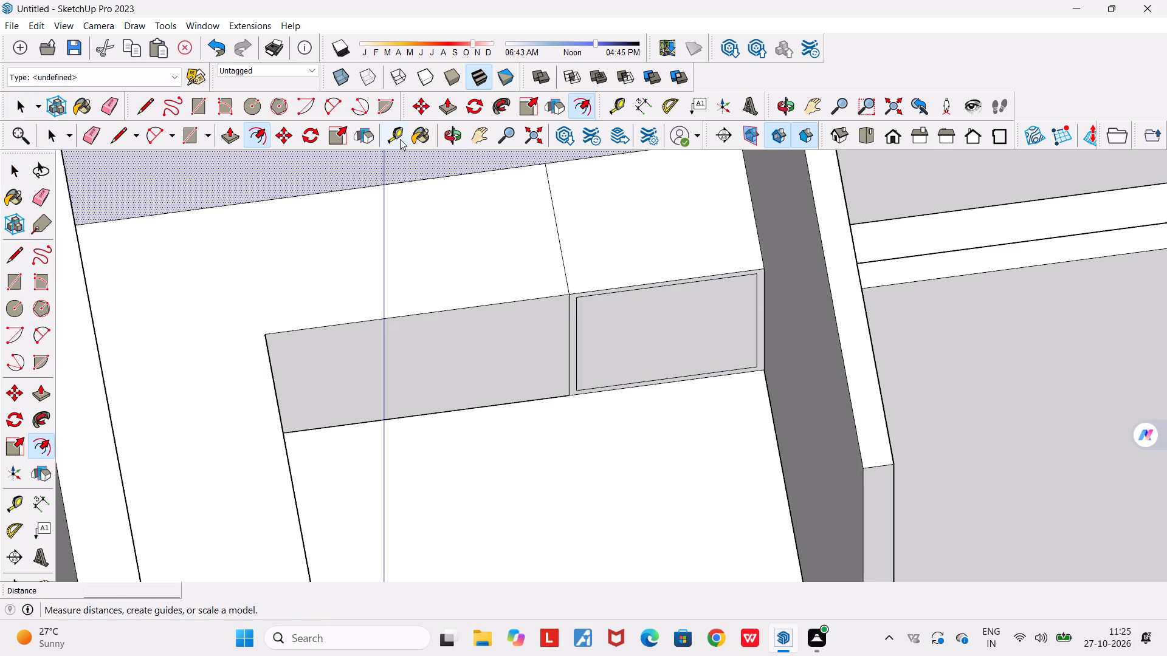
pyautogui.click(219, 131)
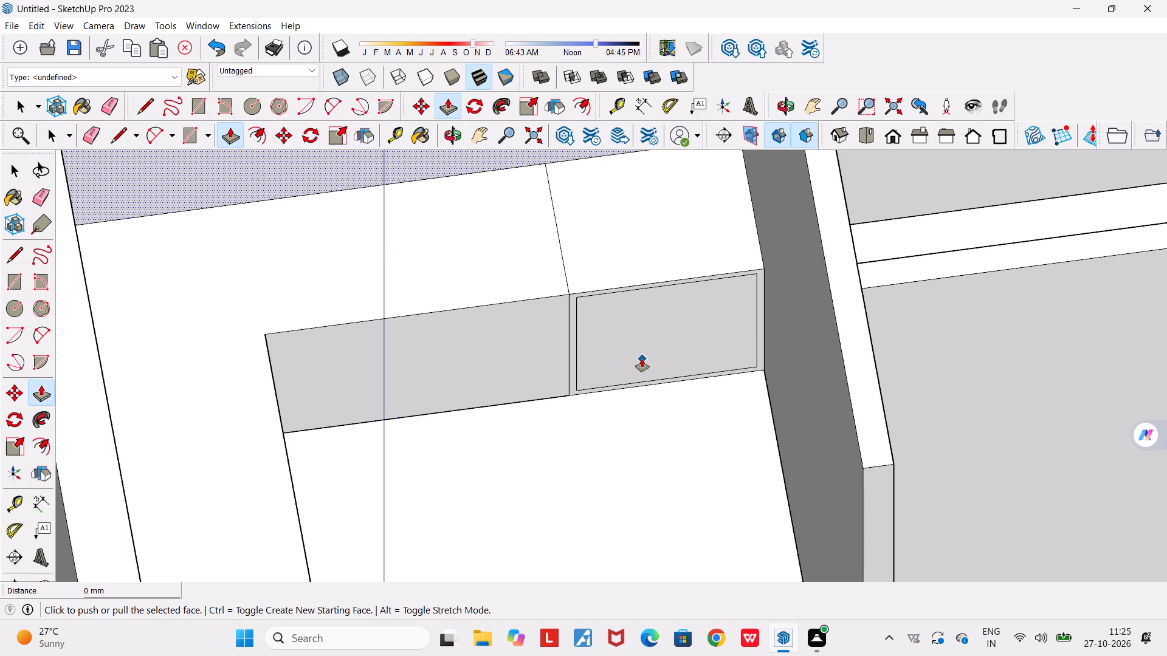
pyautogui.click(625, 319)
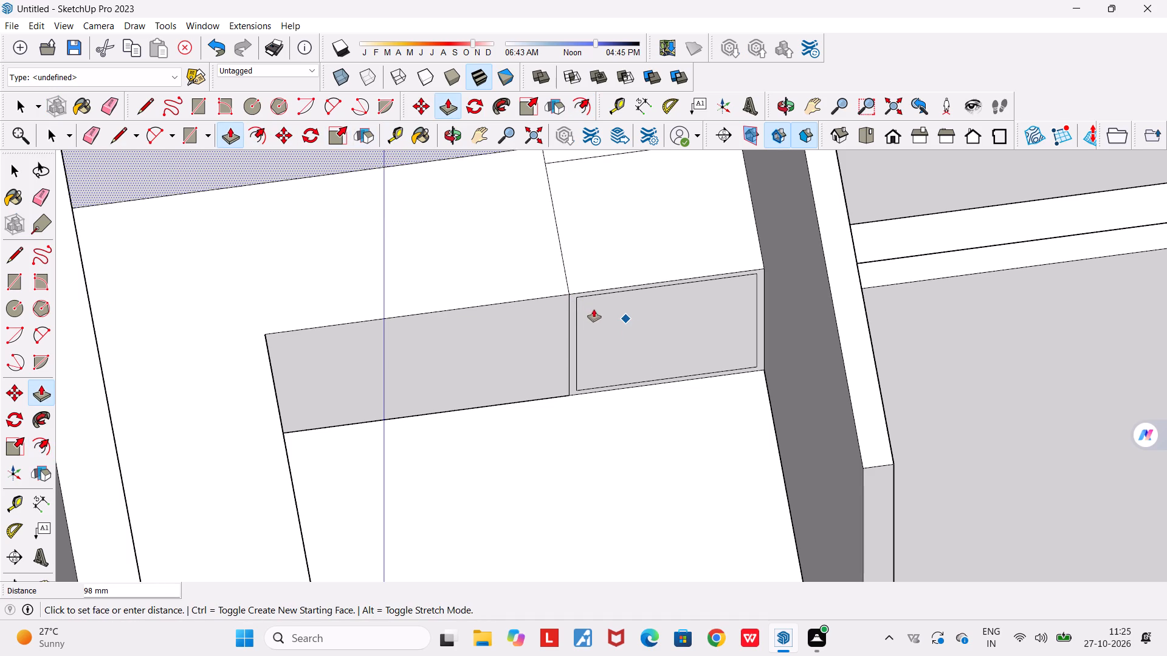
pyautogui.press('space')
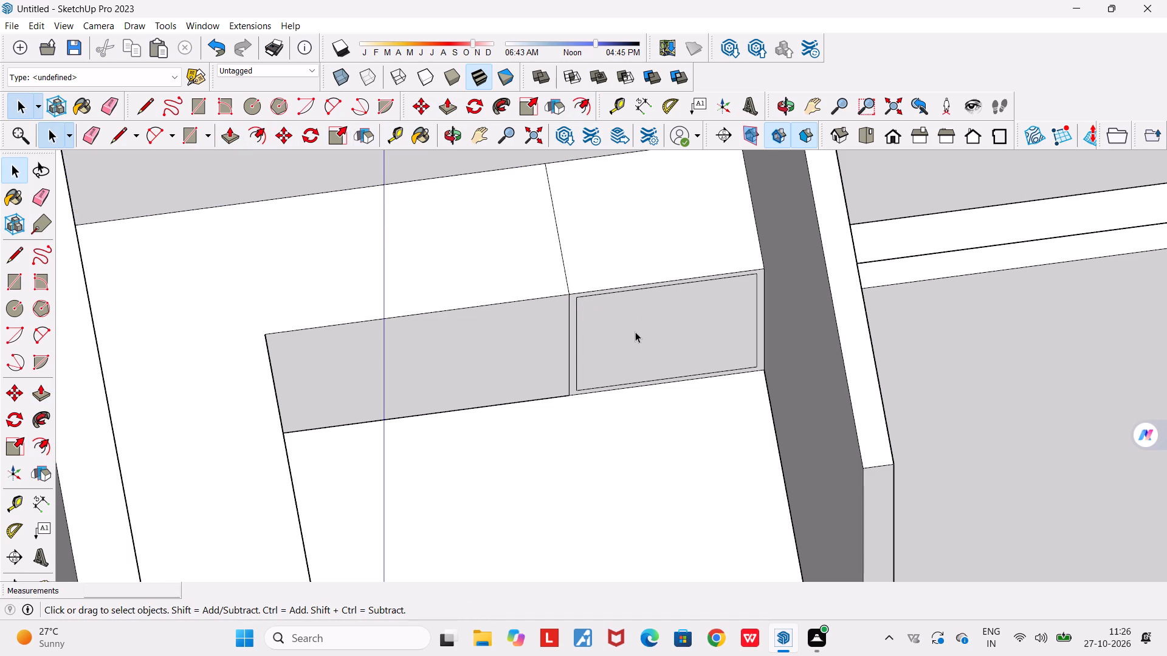
# Push/Pull the inner front panel of the end block inward about 626 mm to hollow out an open niche.
pyautogui.click(635, 329)
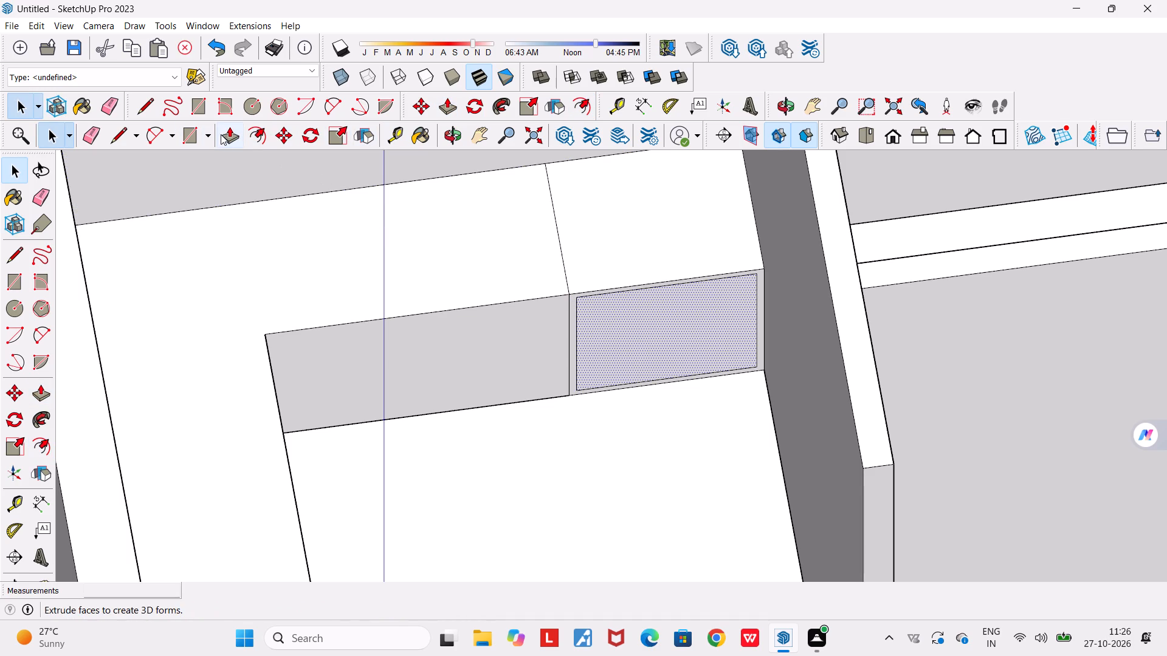
pyautogui.click(230, 132)
pyautogui.click(669, 326)
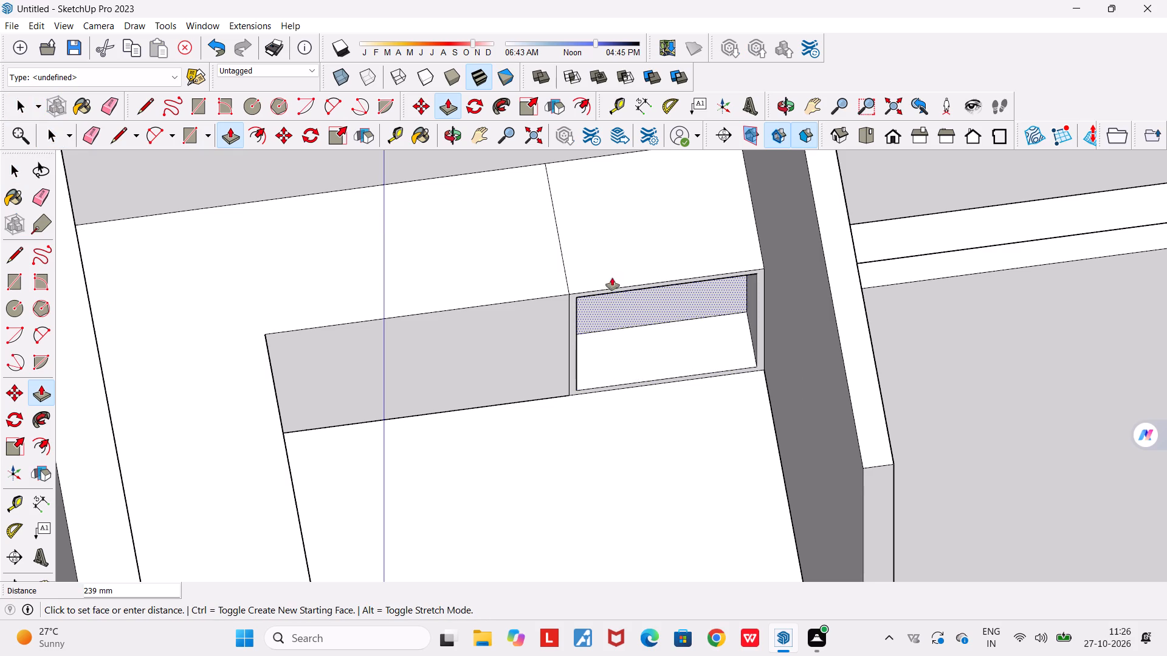
pyautogui.click(549, 200)
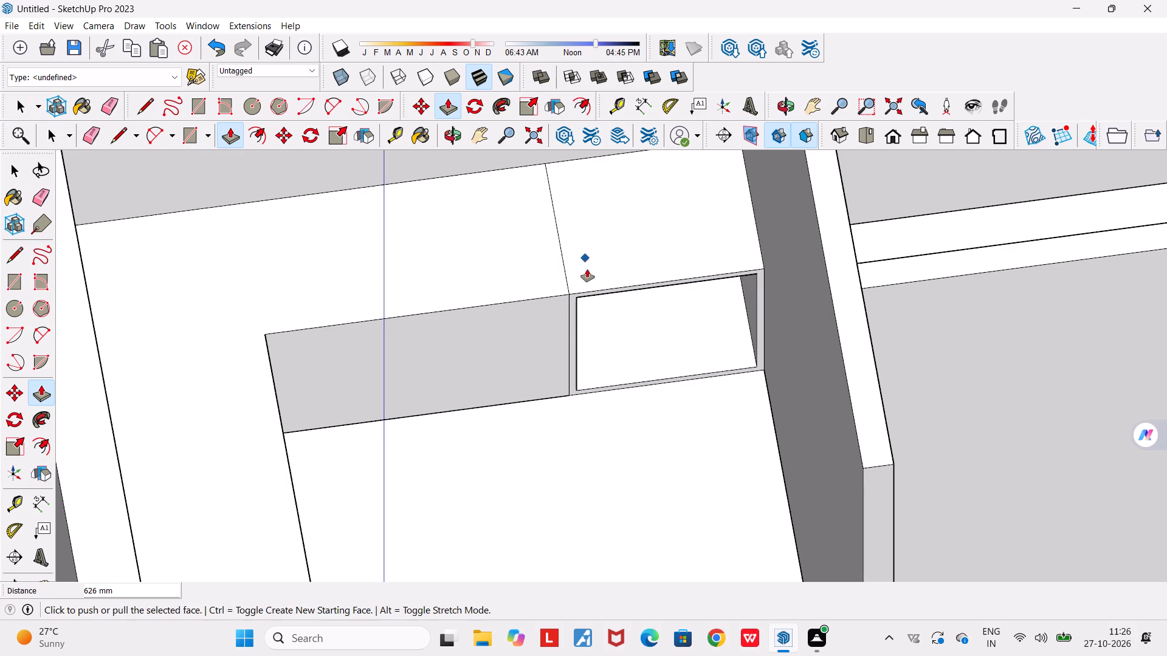
# Erase the dividing lines between the original counter and its end block on the top and front faces.
pyautogui.moveTo(588, 272); pyautogui.dragTo(593, 183, button='middle')
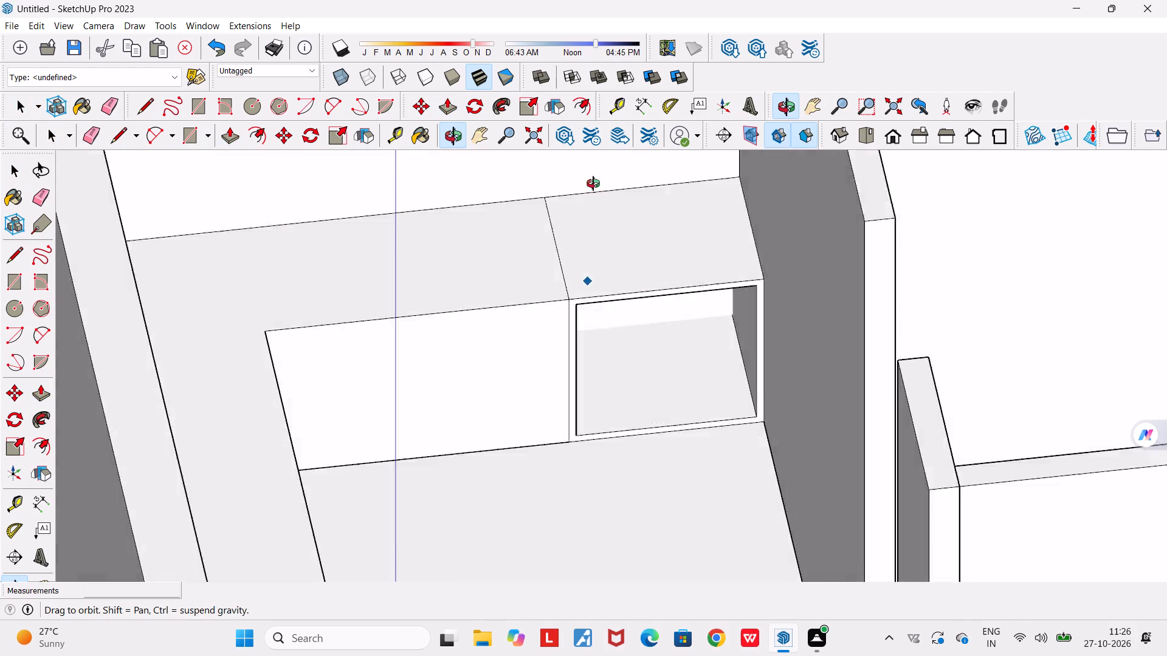
pyautogui.moveTo(593, 183); pyautogui.dragTo(601, 224, button='middle')
pyautogui.scroll(-10, 601, 224)
pyautogui.moveTo(595, 276); pyautogui.dragTo(539, 244, button='middle')
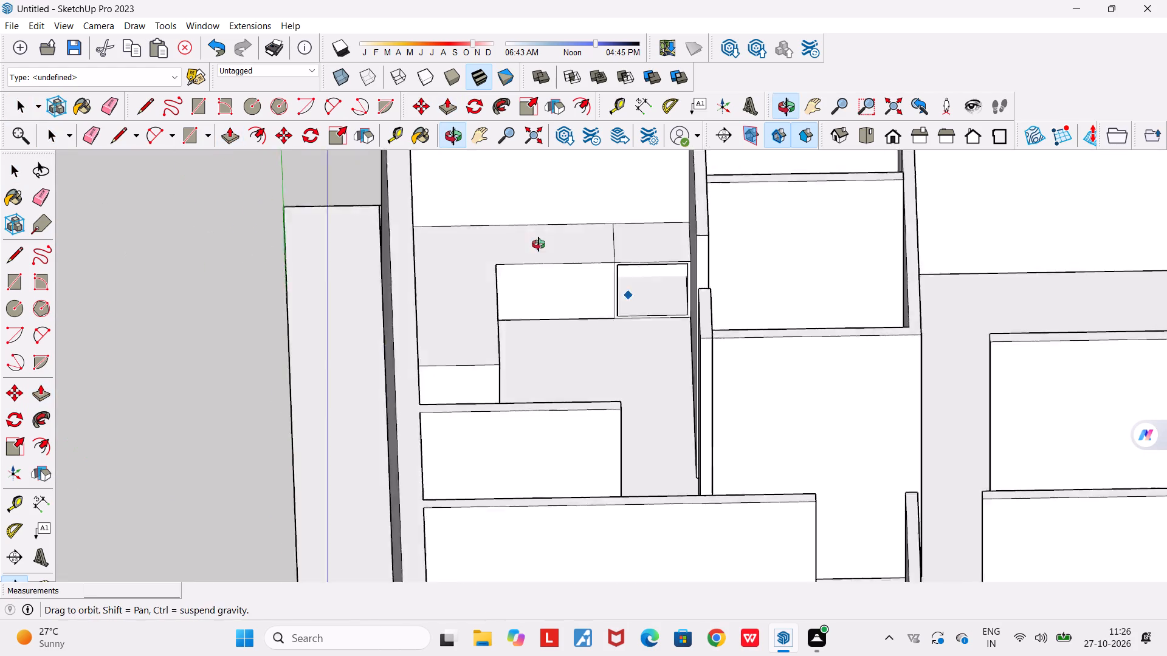
pyautogui.moveTo(539, 244); pyautogui.dragTo(535, 241, button='middle')
pyautogui.scroll(4, 660, 289)
pyautogui.scroll(4, 604, 247)
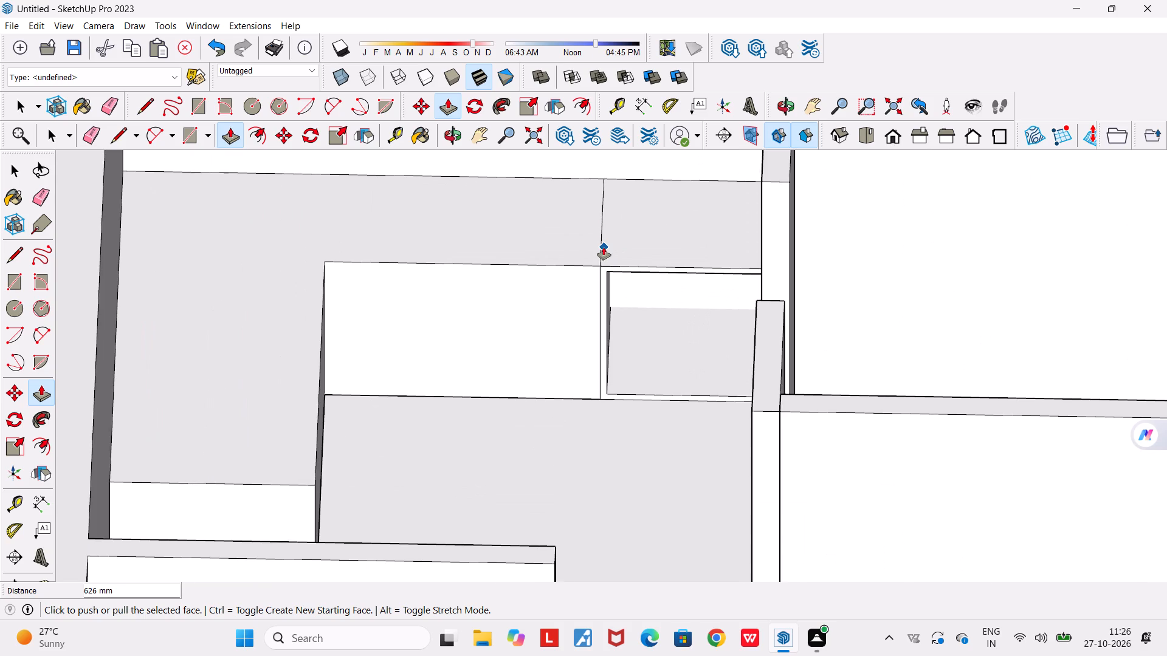
pyautogui.press('e')
pyautogui.moveTo(625, 234); pyautogui.dragTo(583, 236)
pyautogui.moveTo(601, 306); pyautogui.dragTo(594, 306)
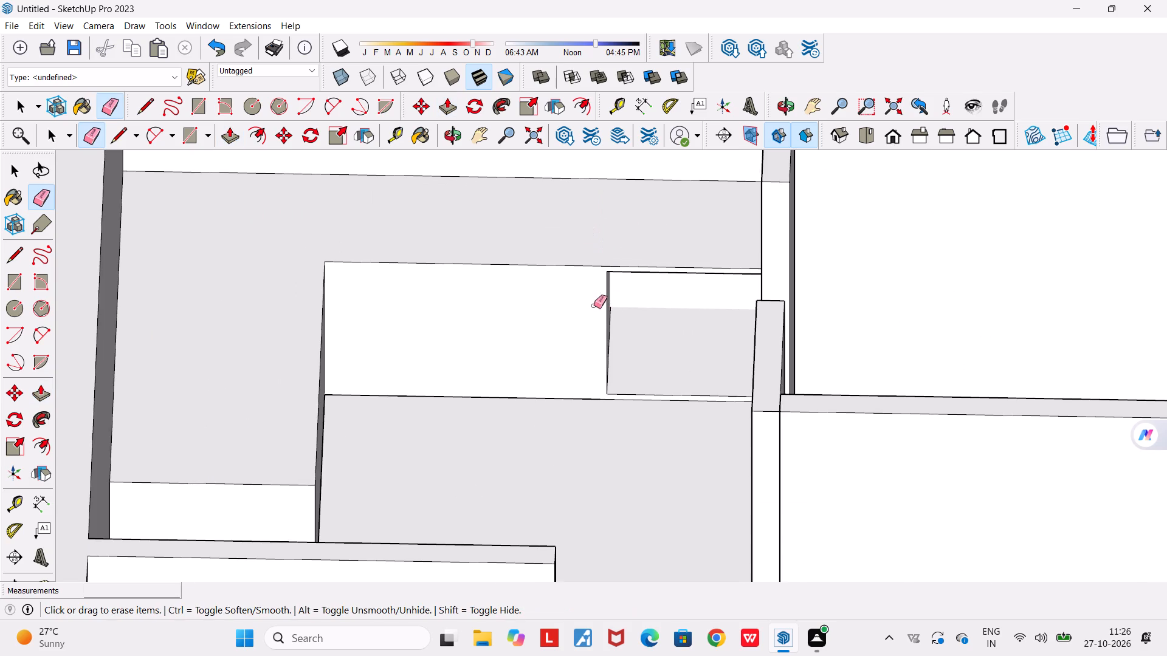
# Examine the counter with its open niche and the surrounding rooms of the first plan from several angles.
pyautogui.moveTo(610, 323); pyautogui.dragTo(708, 329, button='middle')
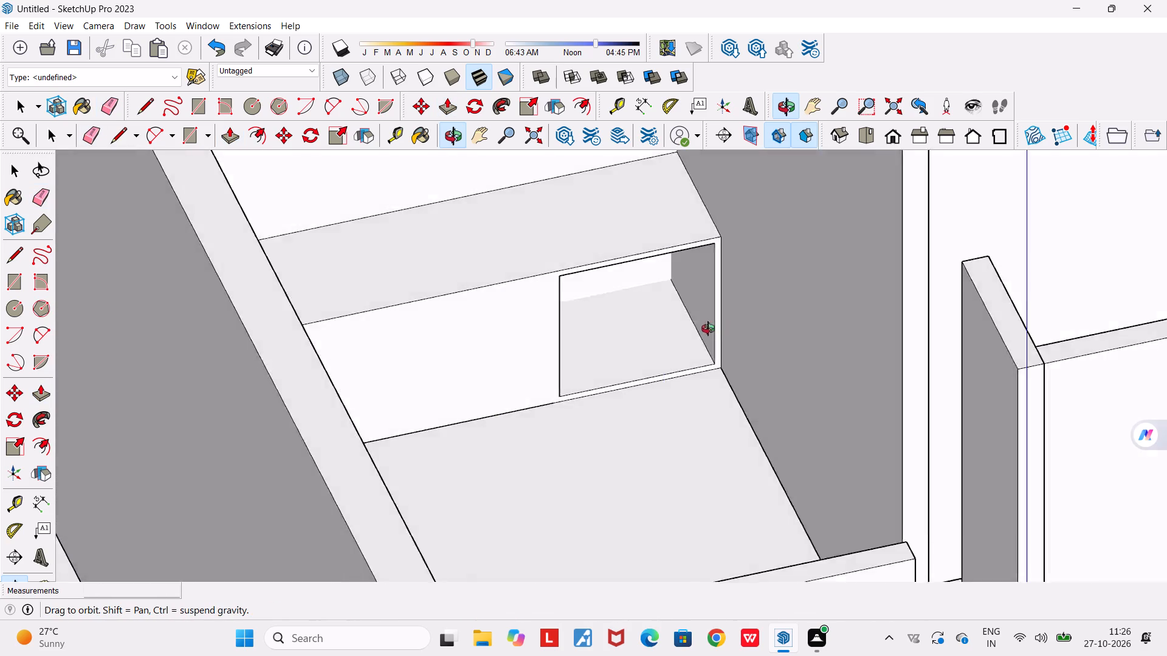
pyautogui.moveTo(708, 329); pyautogui.dragTo(605, 326, button='middle')
pyautogui.scroll(-9, 605, 326)
pyautogui.moveTo(590, 358); pyautogui.dragTo(538, 374, button='middle')
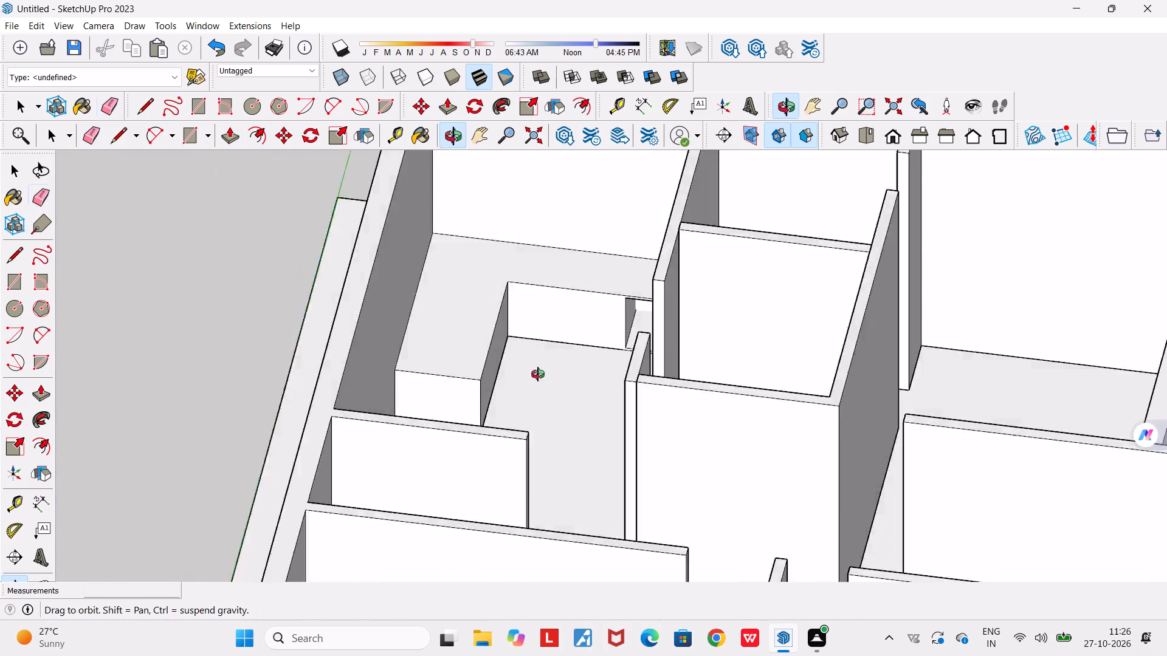
pyautogui.moveTo(538, 374); pyautogui.dragTo(552, 473, button='middle')
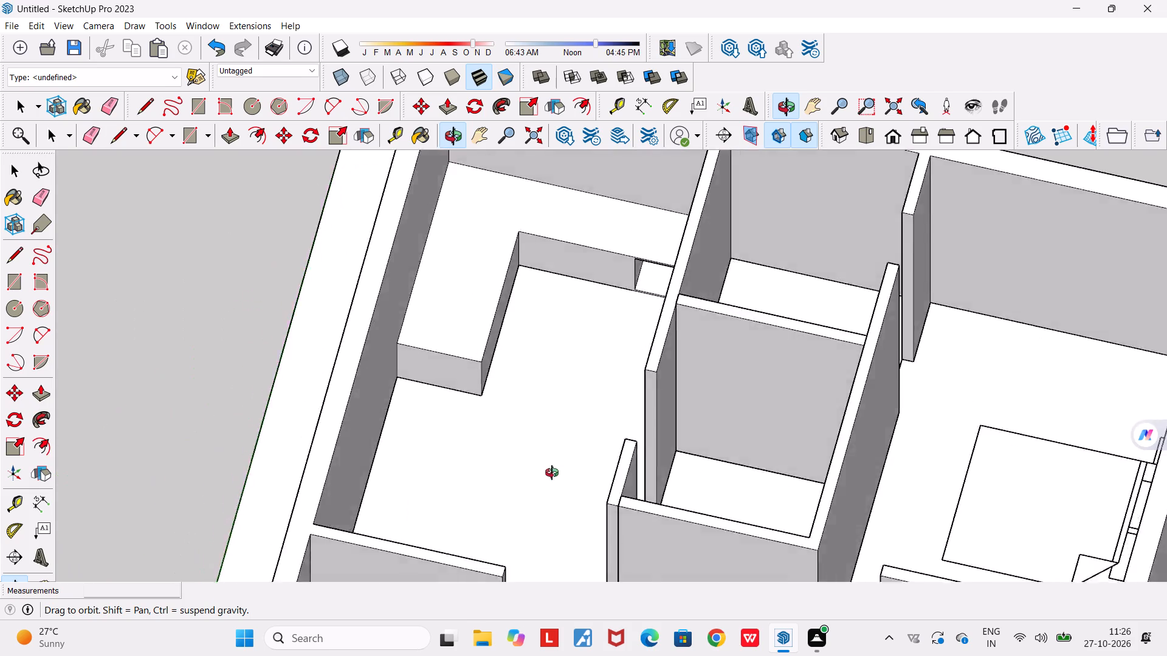
pyautogui.moveTo(552, 473); pyautogui.dragTo(750, 447, button='middle')
pyautogui.scroll(5, 533, 417)
pyautogui.moveTo(534, 443); pyautogui.dragTo(315, 392, button='middle')
pyautogui.scroll(-9, 315, 392)
pyautogui.scroll(6, 343, 321)
pyautogui.scroll(-5, 343, 321)
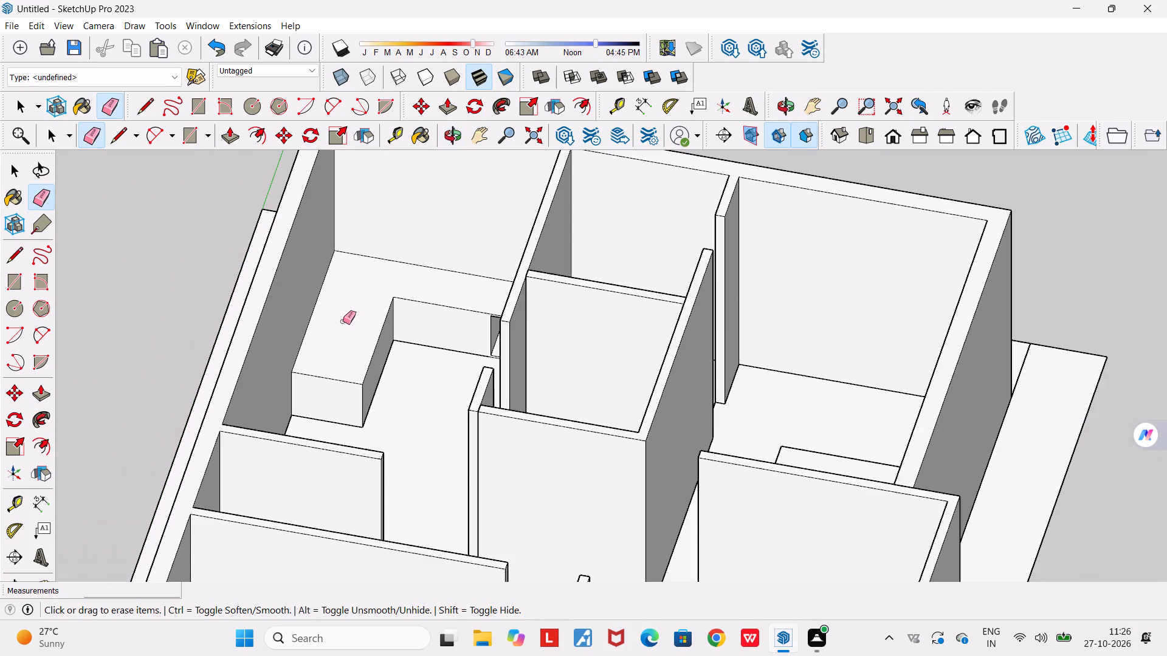
pyautogui.moveTo(364, 371); pyautogui.dragTo(725, 402, button='middle')
pyautogui.scroll(-8, 725, 402)
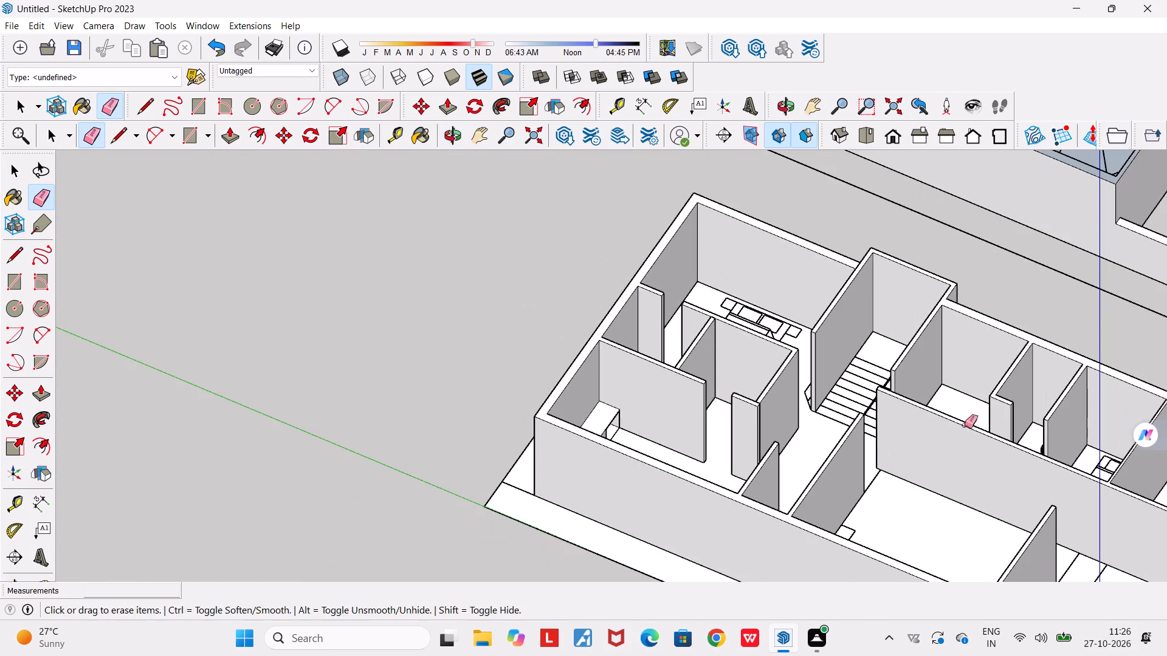
# Draw a rectangle about 582 mm by 257 mm high on the exterior wall of the small room beside the counter.
pyautogui.moveTo(983, 432); pyautogui.dragTo(183, 465, button='middle')
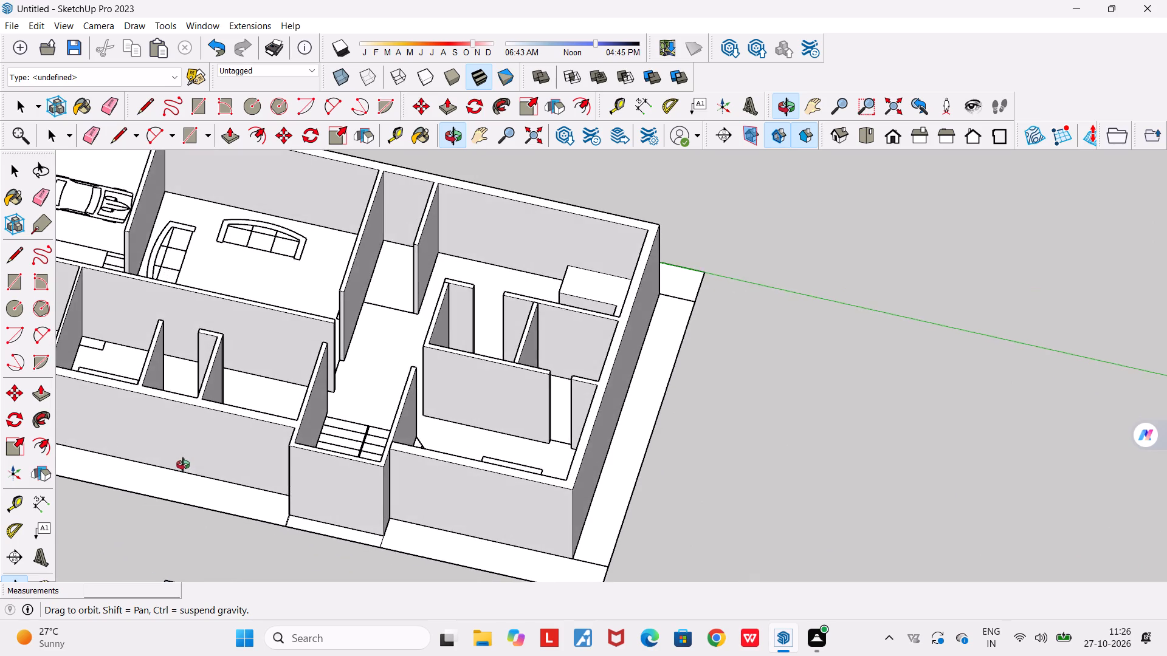
pyautogui.moveTo(183, 465); pyautogui.dragTo(846, 559, button='middle')
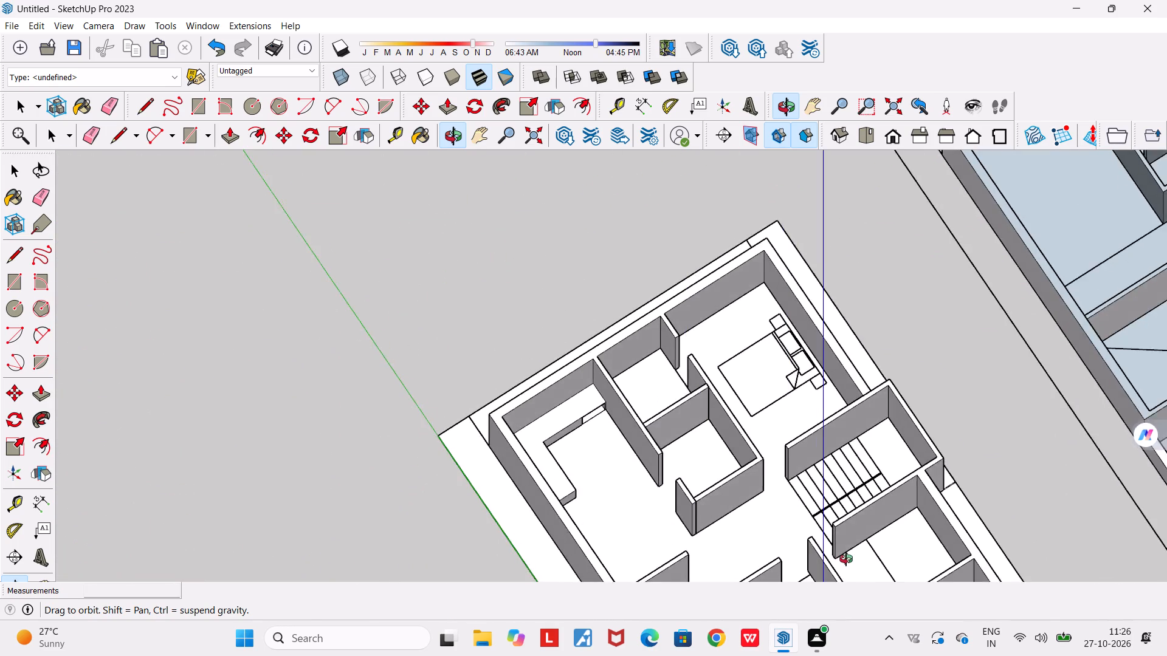
pyautogui.moveTo(846, 559); pyautogui.dragTo(845, 558, button='middle')
pyautogui.scroll(-1, 826, 535)
pyautogui.scroll(5, 548, 429)
pyautogui.scroll(1, 689, 513)
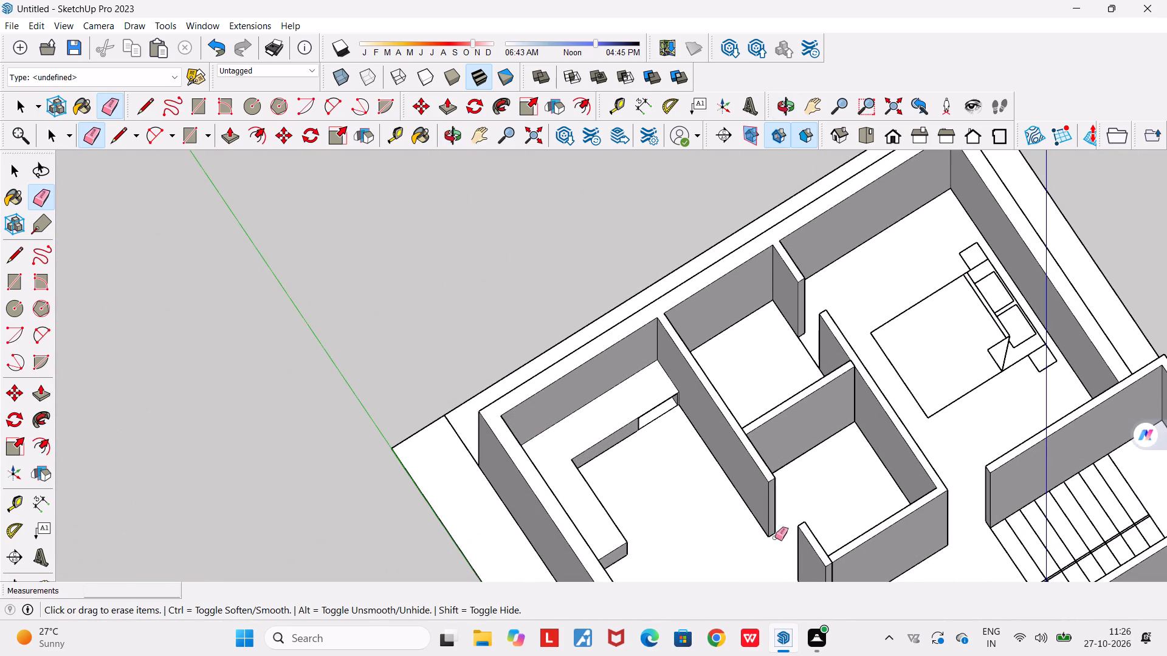
pyautogui.scroll(3, 851, 498)
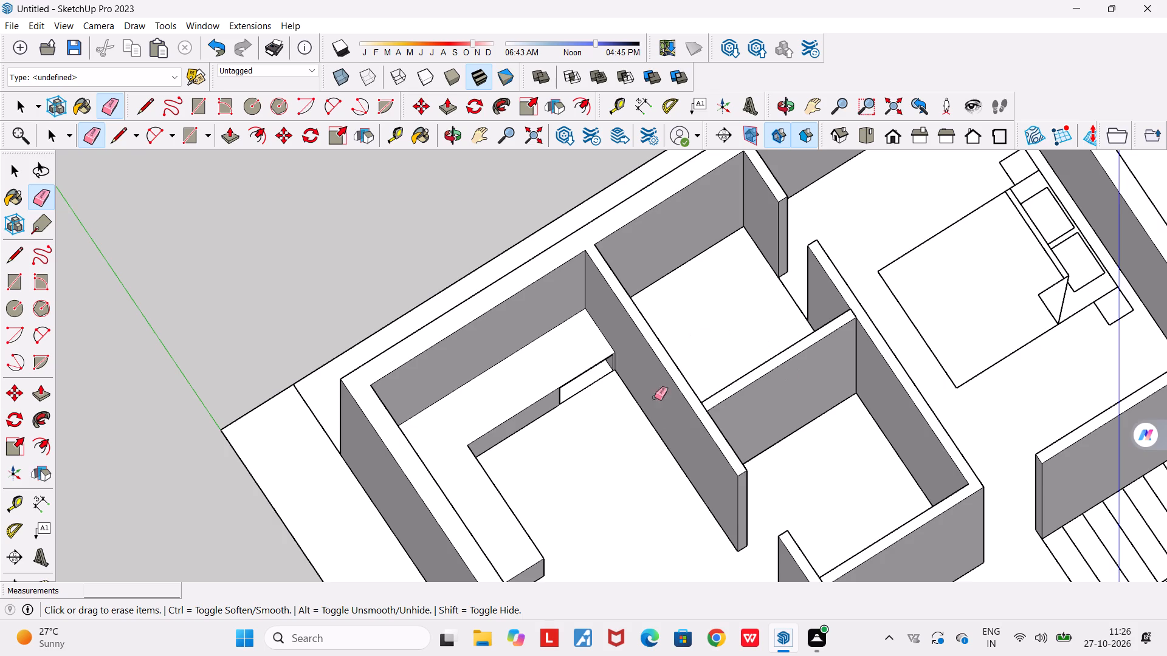
pyautogui.scroll(-6, 729, 451)
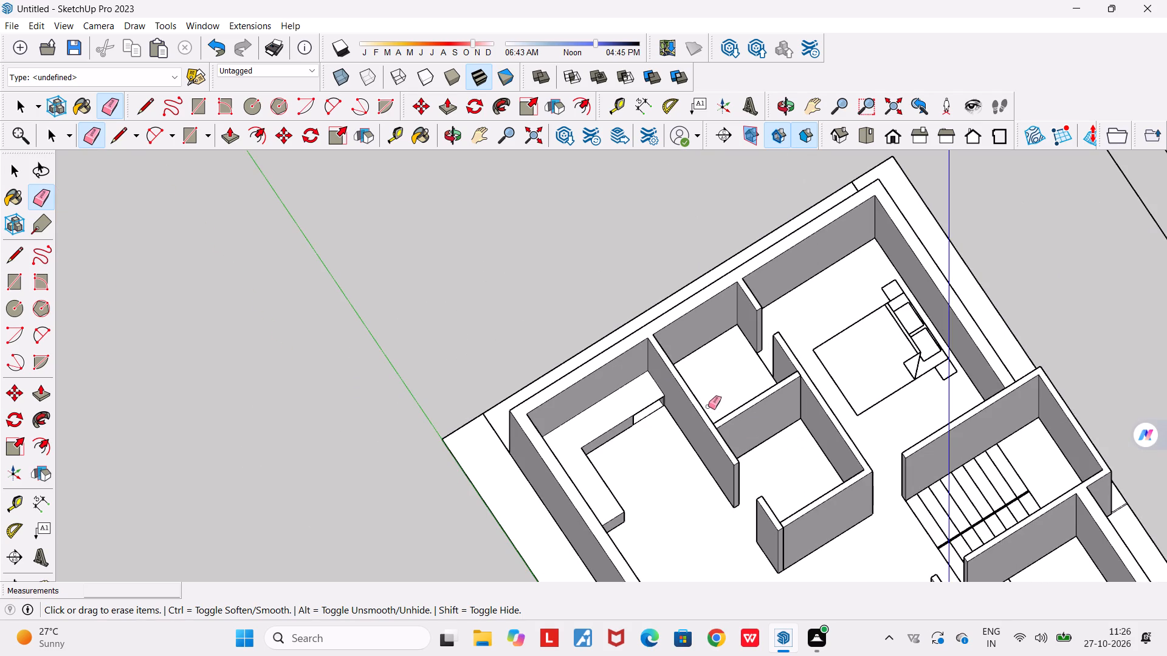
pyautogui.scroll(4, 700, 312)
pyautogui.moveTo(723, 379); pyautogui.dragTo(830, 307, button='middle')
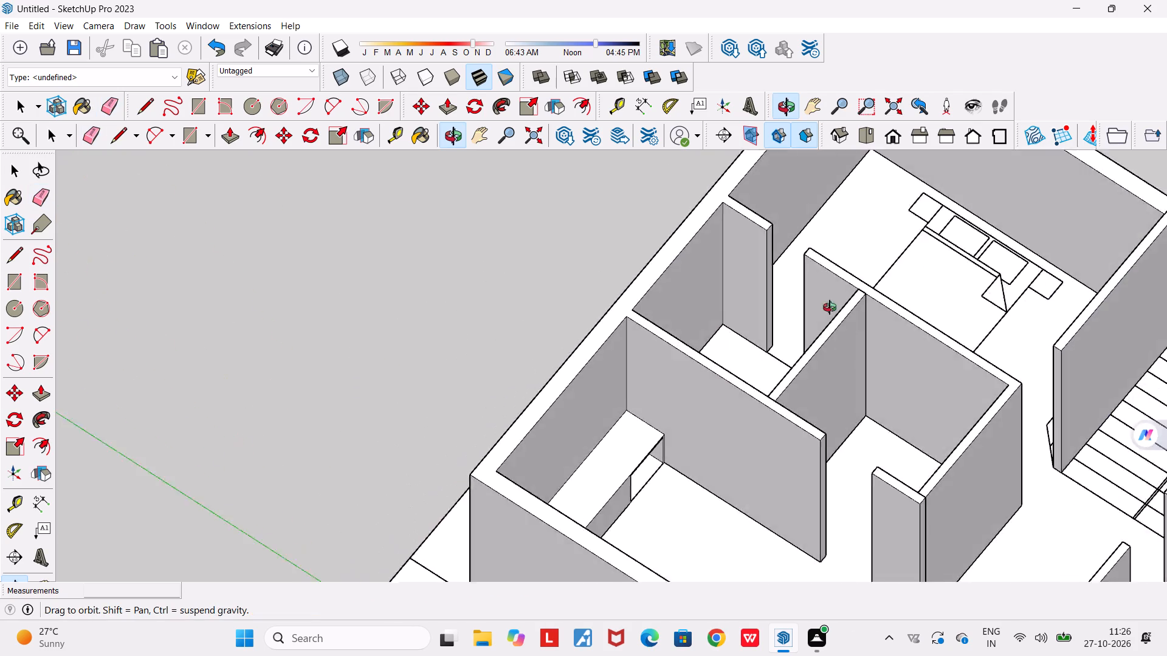
pyautogui.moveTo(830, 307); pyautogui.dragTo(560, 220, button='middle')
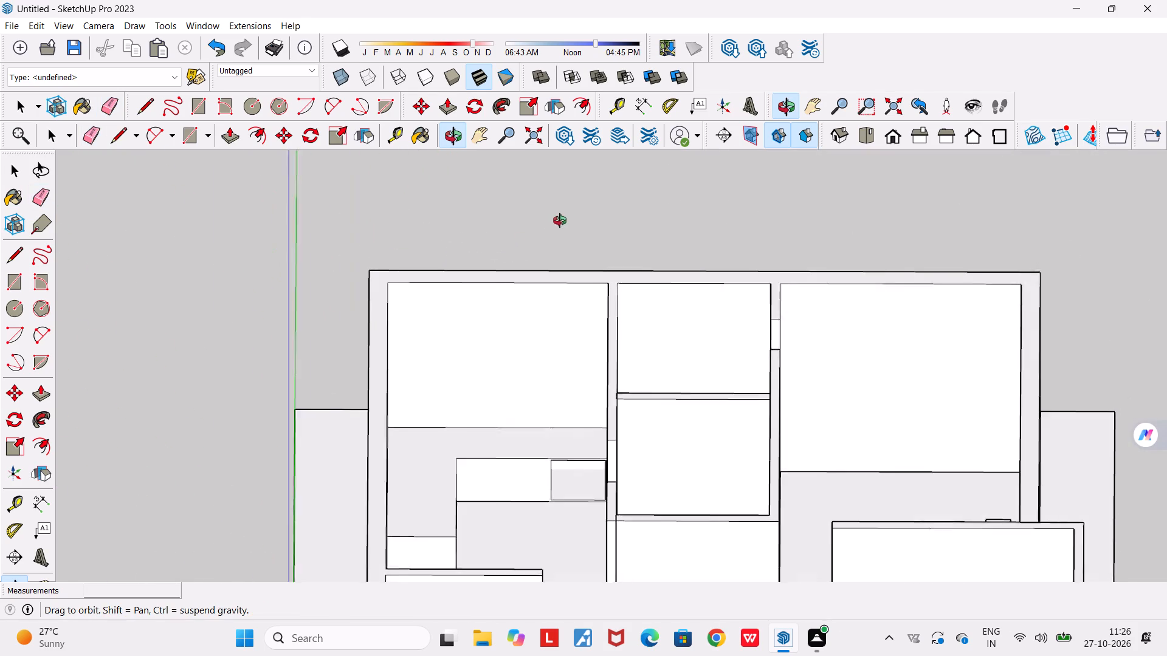
pyautogui.moveTo(560, 220); pyautogui.dragTo(562, 229, button='middle')
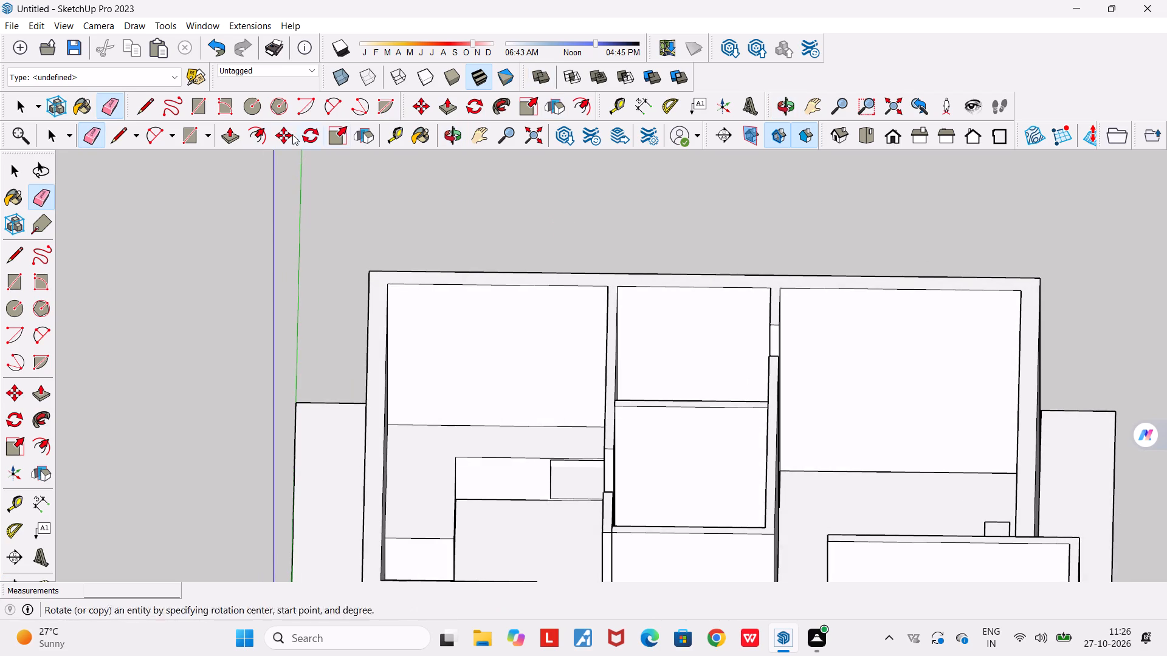
pyautogui.click(207, 108)
pyautogui.scroll(3, 690, 322)
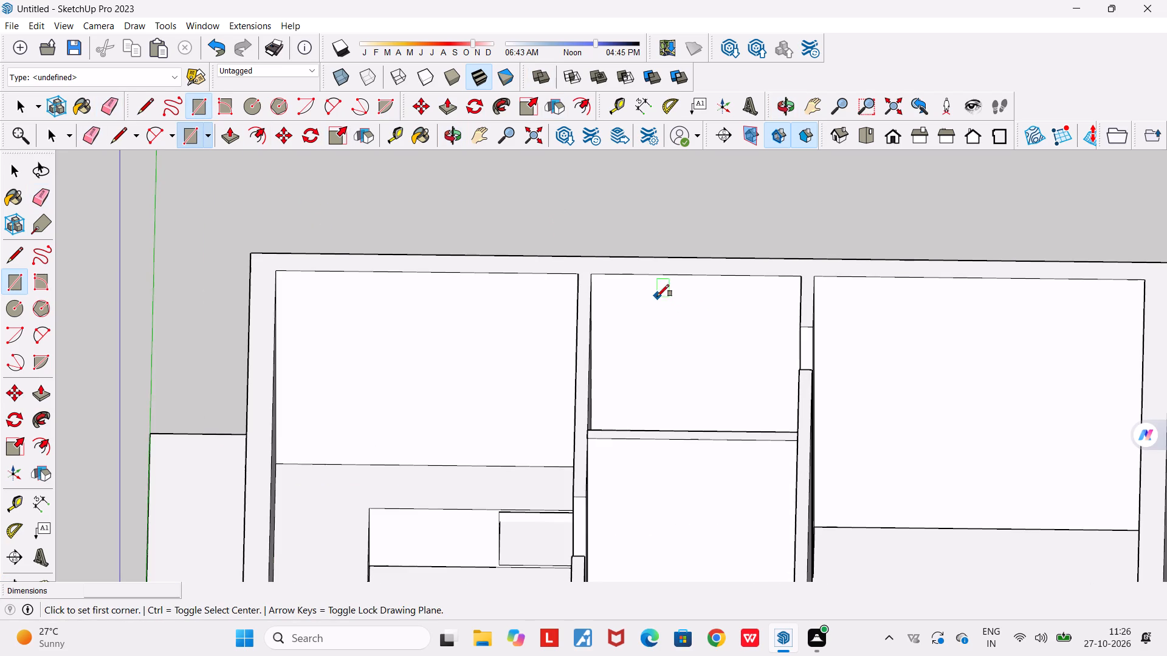
pyautogui.click(663, 293)
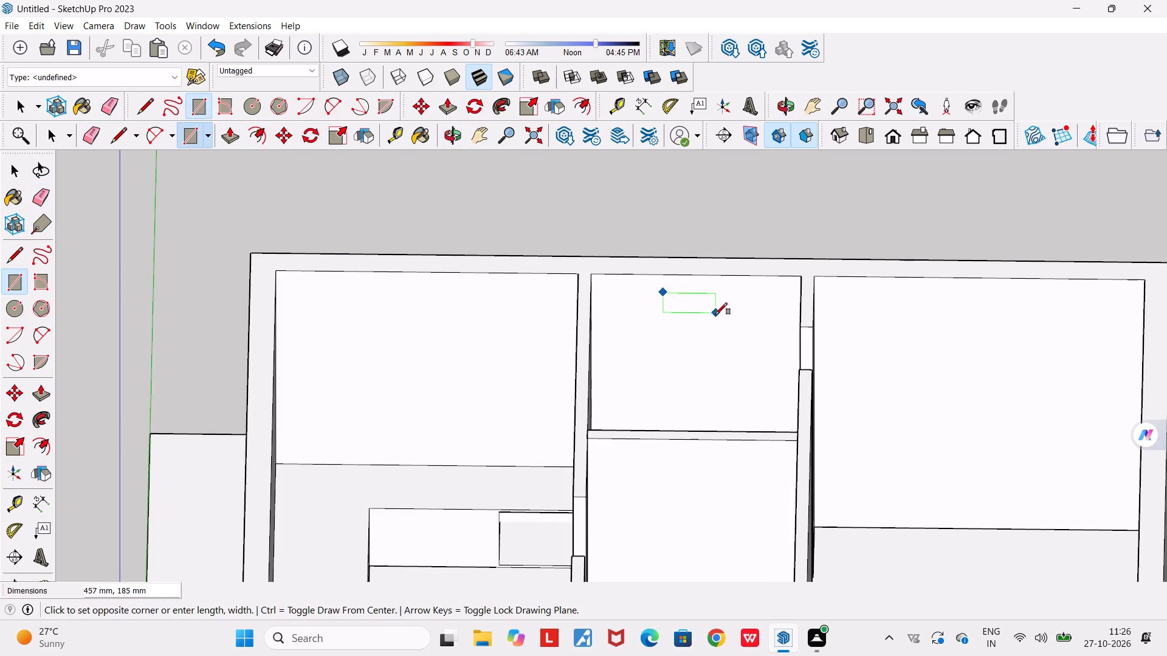
pyautogui.click(728, 315)
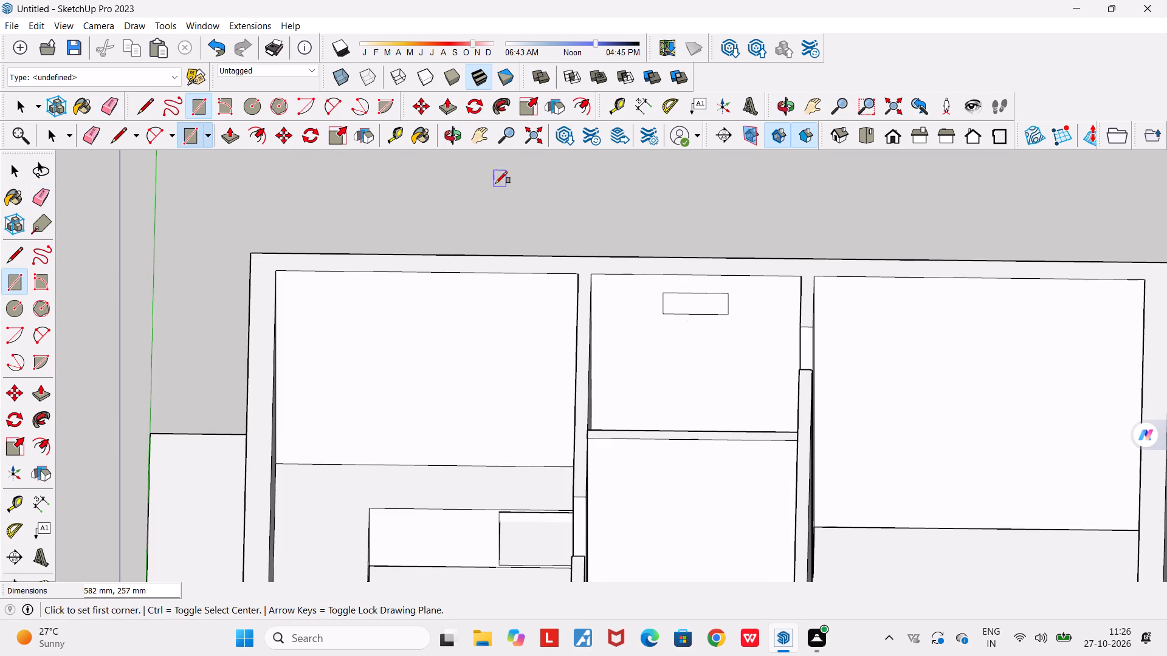
# Push/Pull the small room's rectangle about 229 mm through the exterior wall to cut a ventilator opening.
pyautogui.click(449, 112)
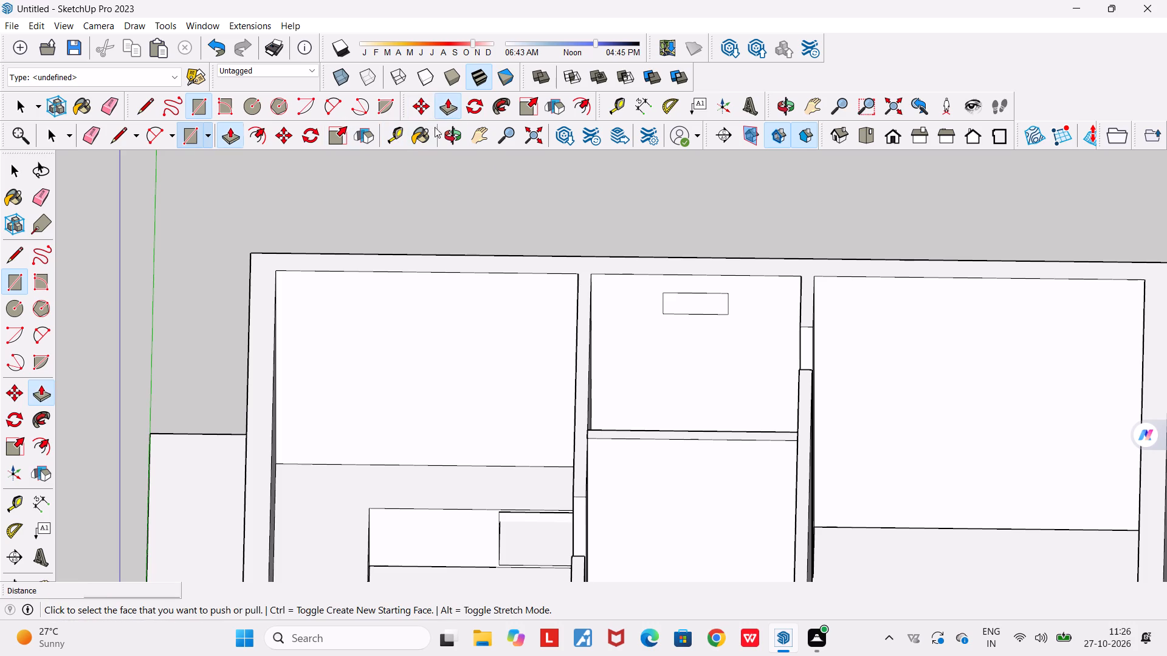
pyautogui.click(690, 297)
pyautogui.moveTo(669, 250); pyautogui.dragTo(765, 268, button='middle')
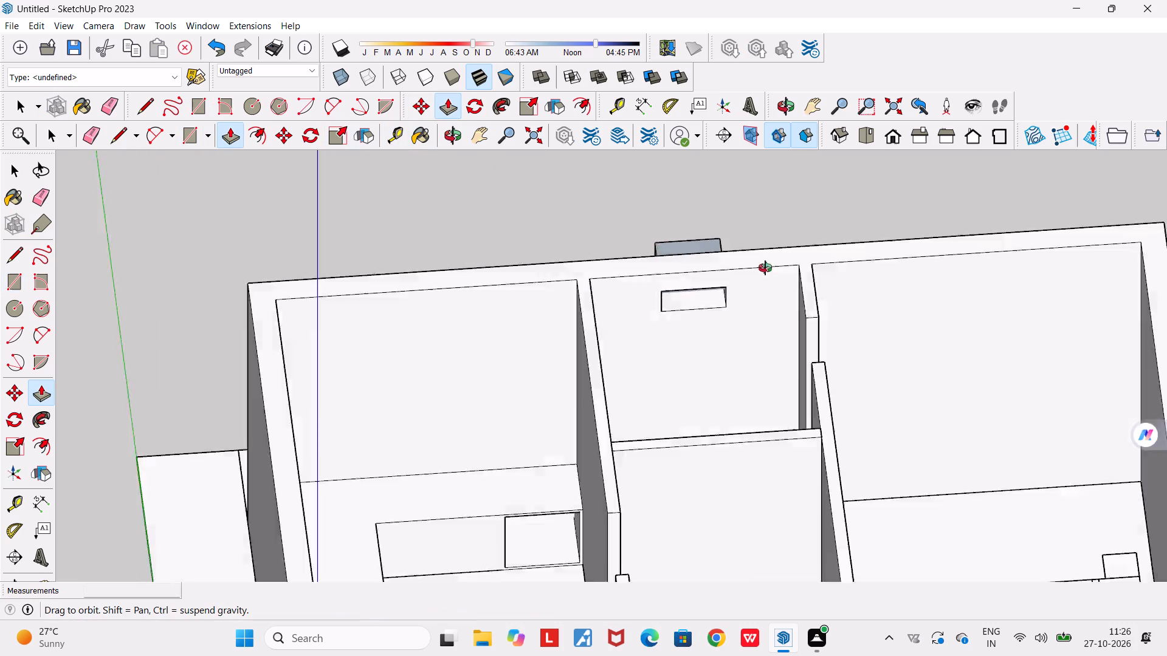
pyautogui.moveTo(765, 268); pyautogui.dragTo(1150, 234, button='middle')
pyautogui.click(540, 346)
# Draw a rectangle about 843 mm by 318 mm near the top of the staircase's outer wall.
pyautogui.moveTo(557, 360); pyautogui.dragTo(216, 308, button='middle')
pyautogui.scroll(-7, 216, 308)
pyautogui.moveTo(405, 389); pyautogui.dragTo(289, 366, button='middle')
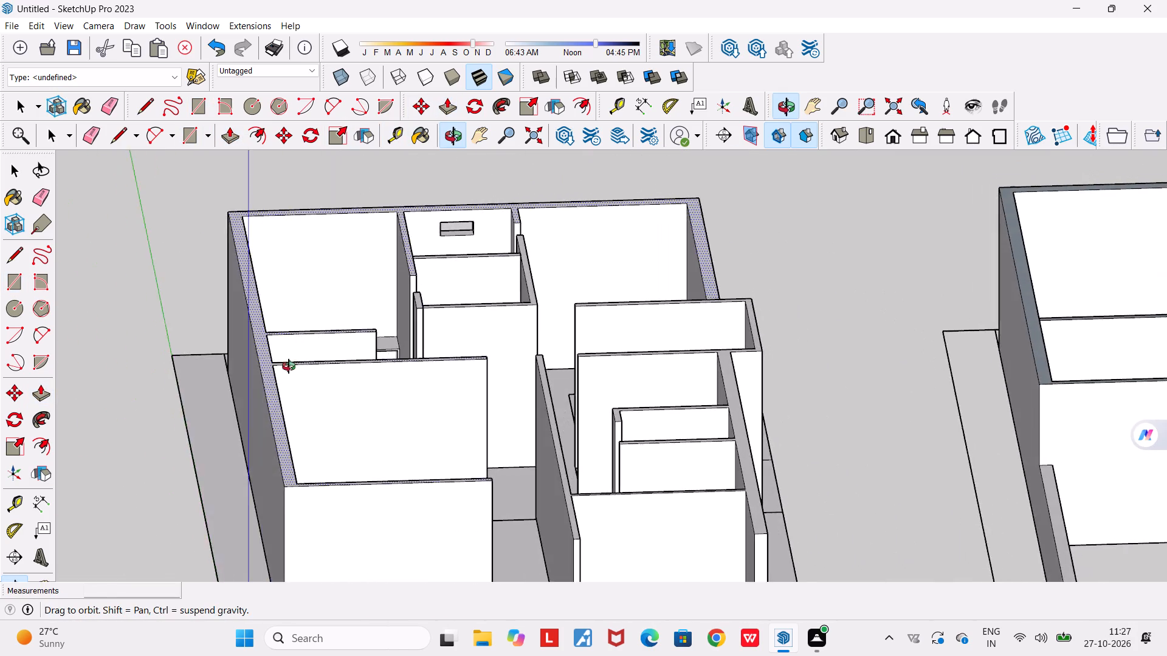
pyautogui.moveTo(289, 366); pyautogui.dragTo(249, 391, button='middle')
pyautogui.scroll(4, 500, 283)
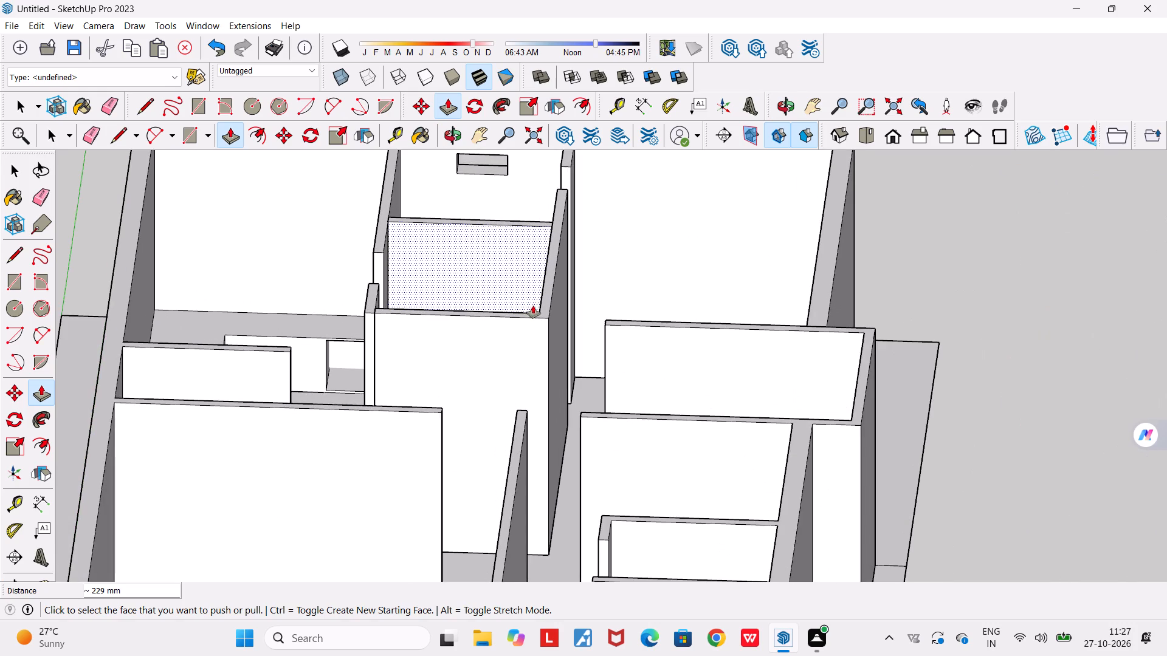
pyautogui.moveTo(532, 306); pyautogui.dragTo(149, 295, button='middle')
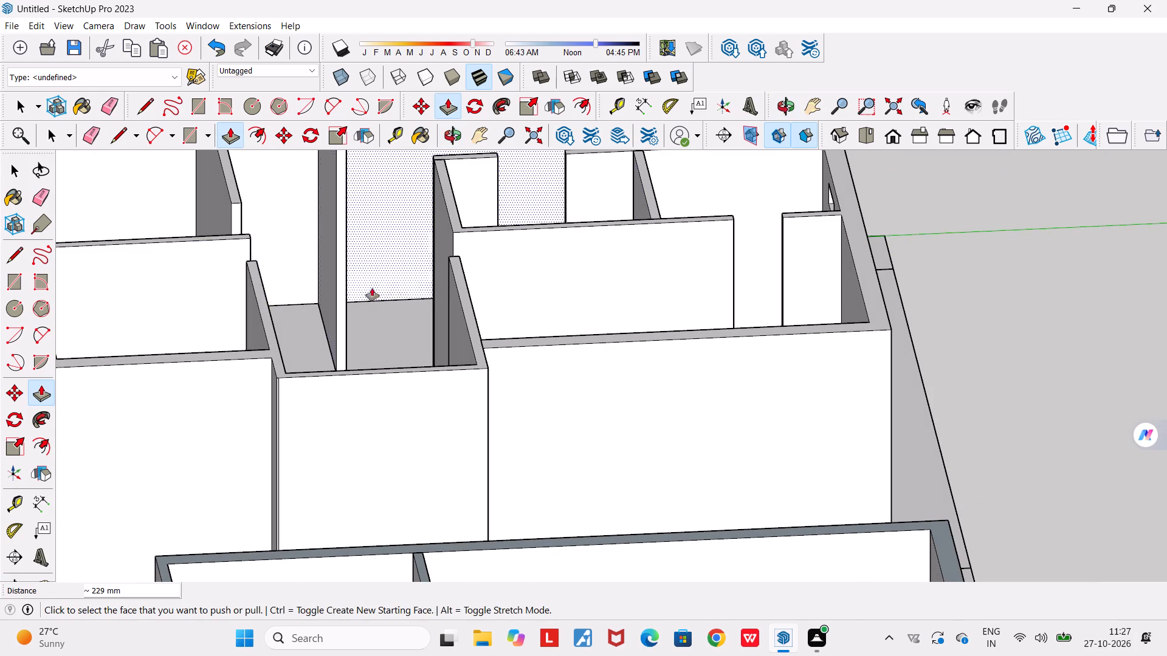
pyautogui.scroll(-6, 393, 289)
pyautogui.moveTo(404, 333); pyautogui.dragTo(1031, 314, button='middle')
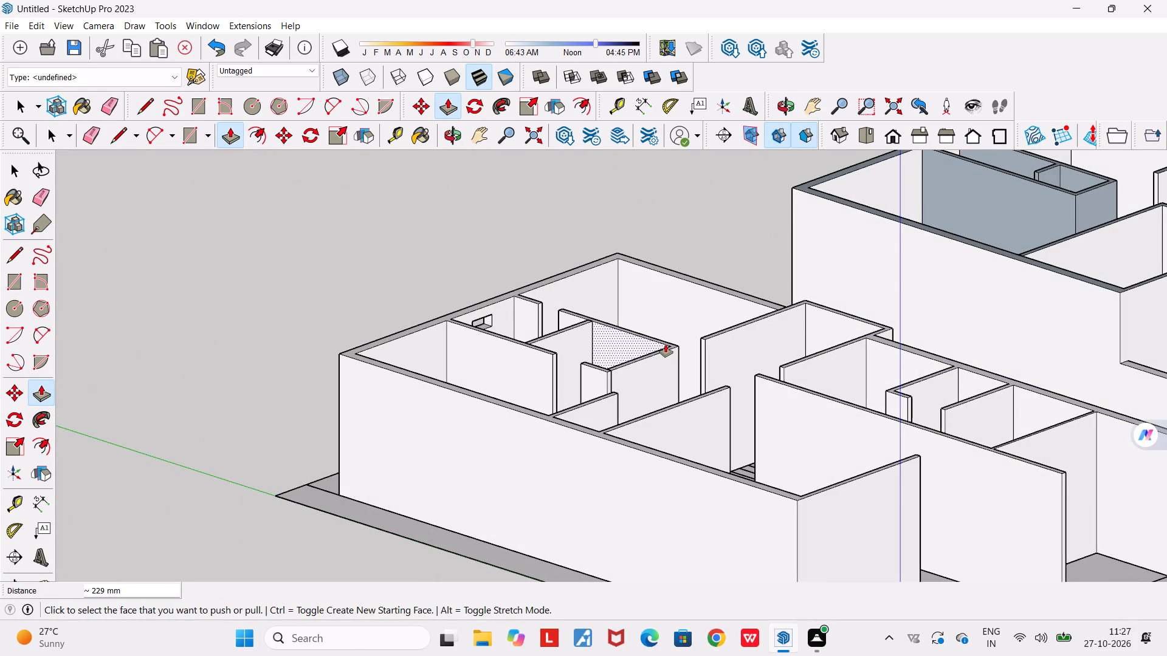
pyautogui.moveTo(666, 344); pyautogui.dragTo(815, 379, button='middle')
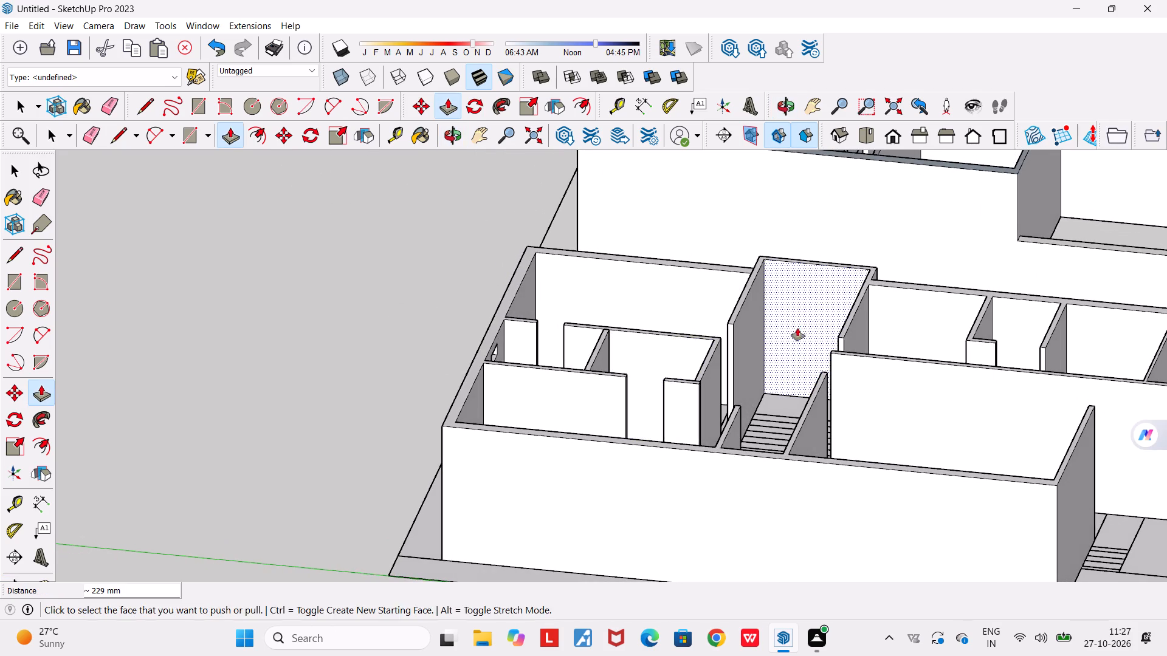
pyautogui.moveTo(797, 321); pyautogui.dragTo(898, 327, button='middle')
pyautogui.scroll(5, 738, 249)
pyautogui.moveTo(803, 249); pyautogui.dragTo(787, 247, button='middle')
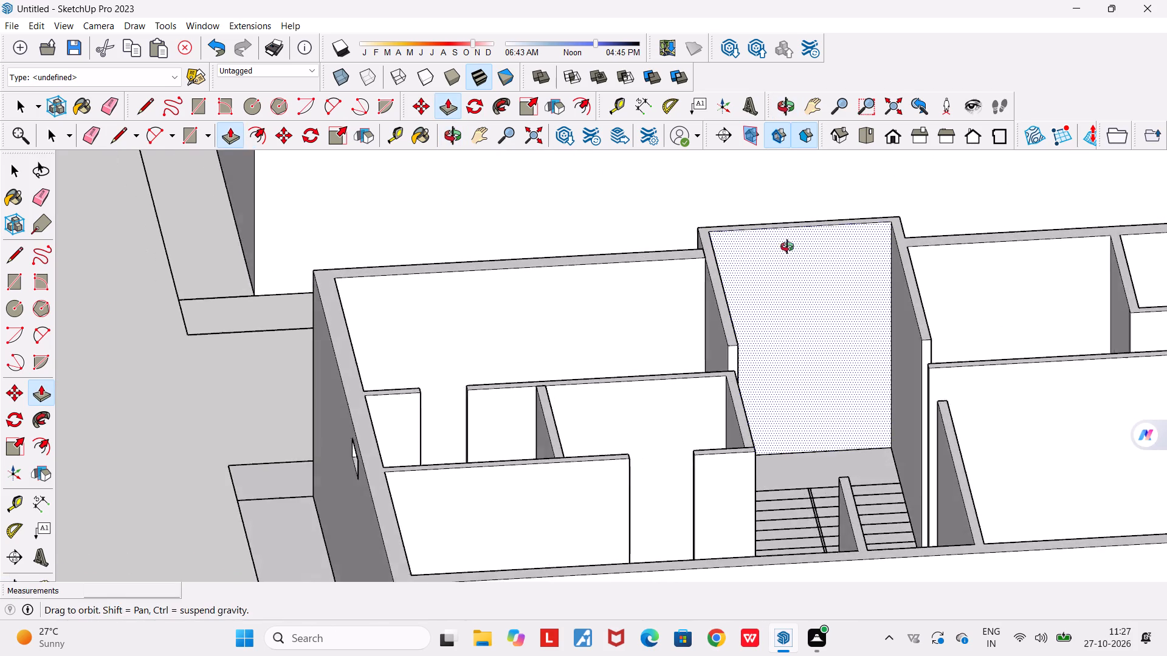
pyautogui.moveTo(787, 247); pyautogui.dragTo(764, 247, button='middle')
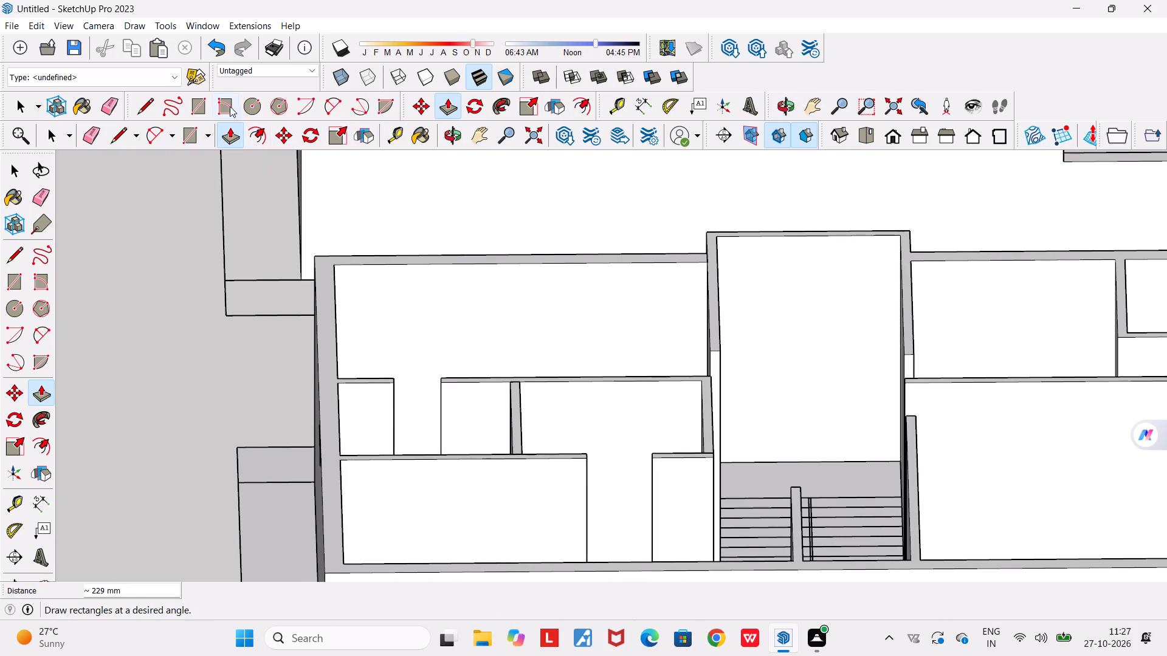
pyautogui.click(204, 100)
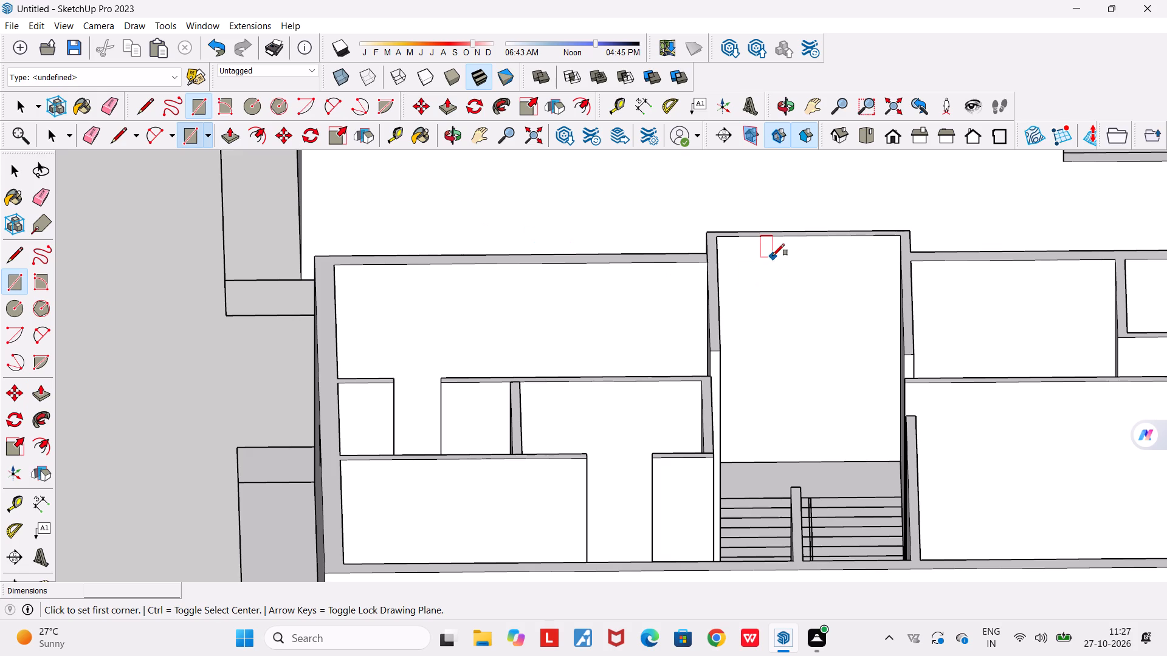
pyautogui.click(772, 256)
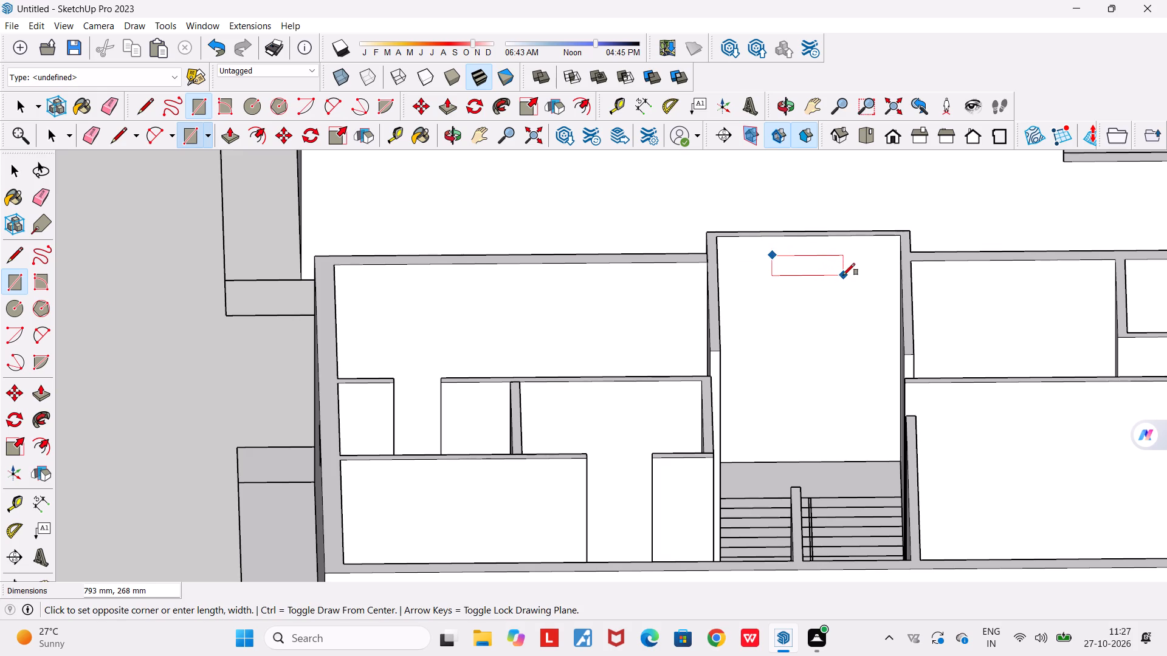
pyautogui.click(842, 279)
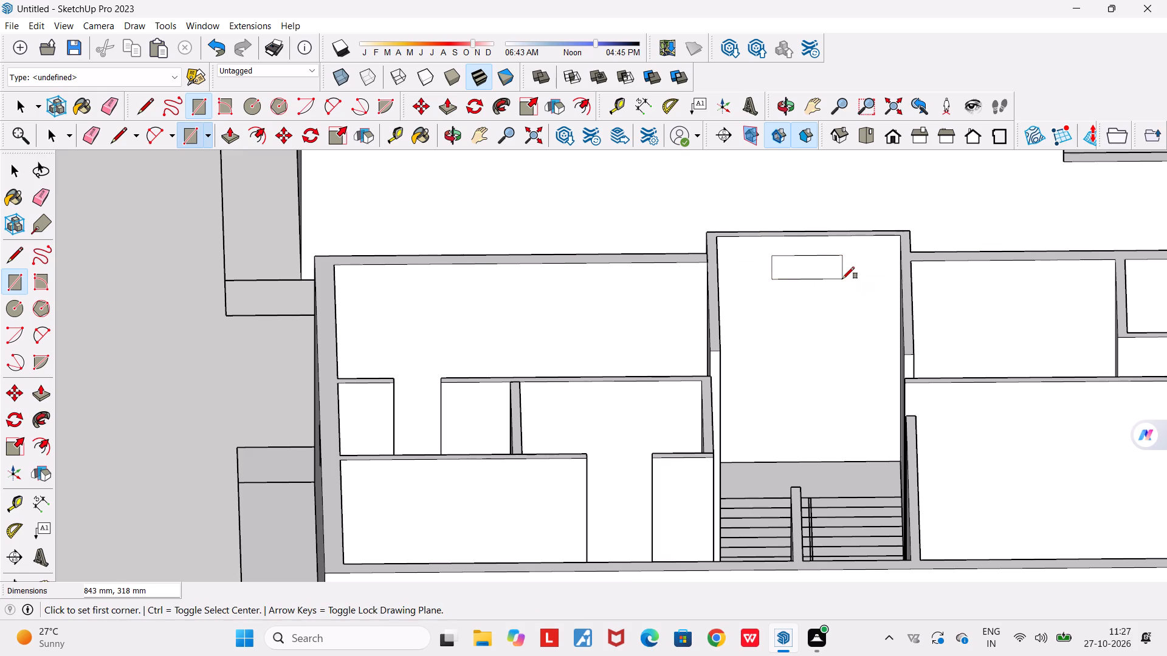
# Push/Pull the staircase wall's rectangle about 117 mm through the wall to cut an opening.
pyautogui.click(459, 114)
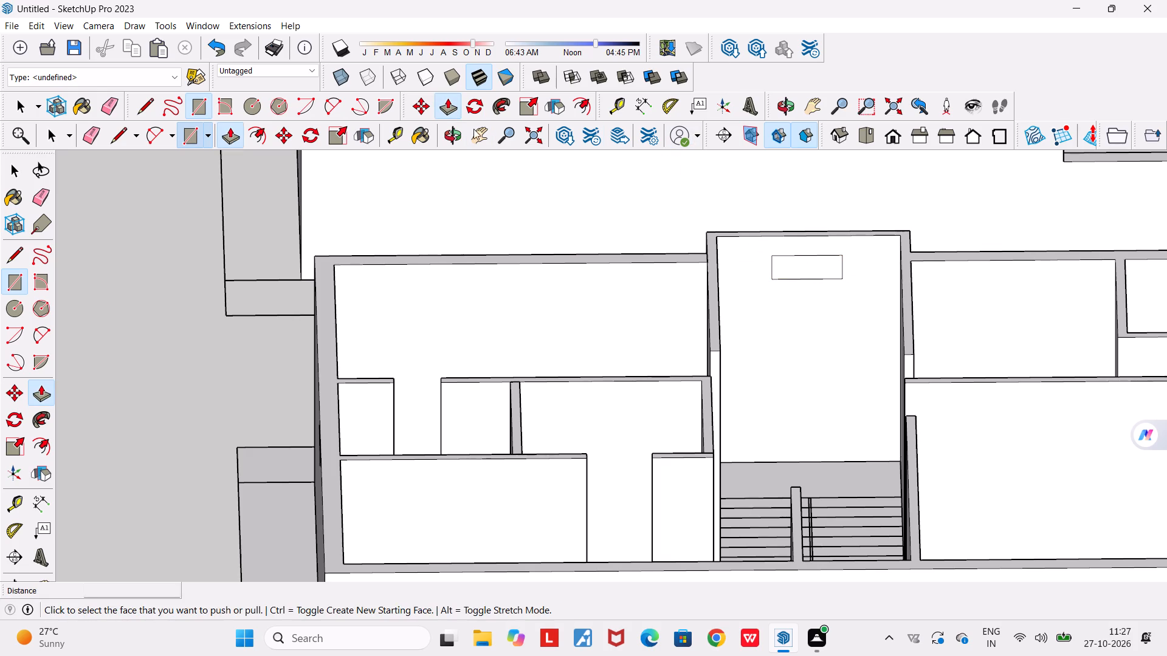
pyautogui.click(818, 261)
pyautogui.moveTo(793, 218); pyautogui.dragTo(1019, 257, button='middle')
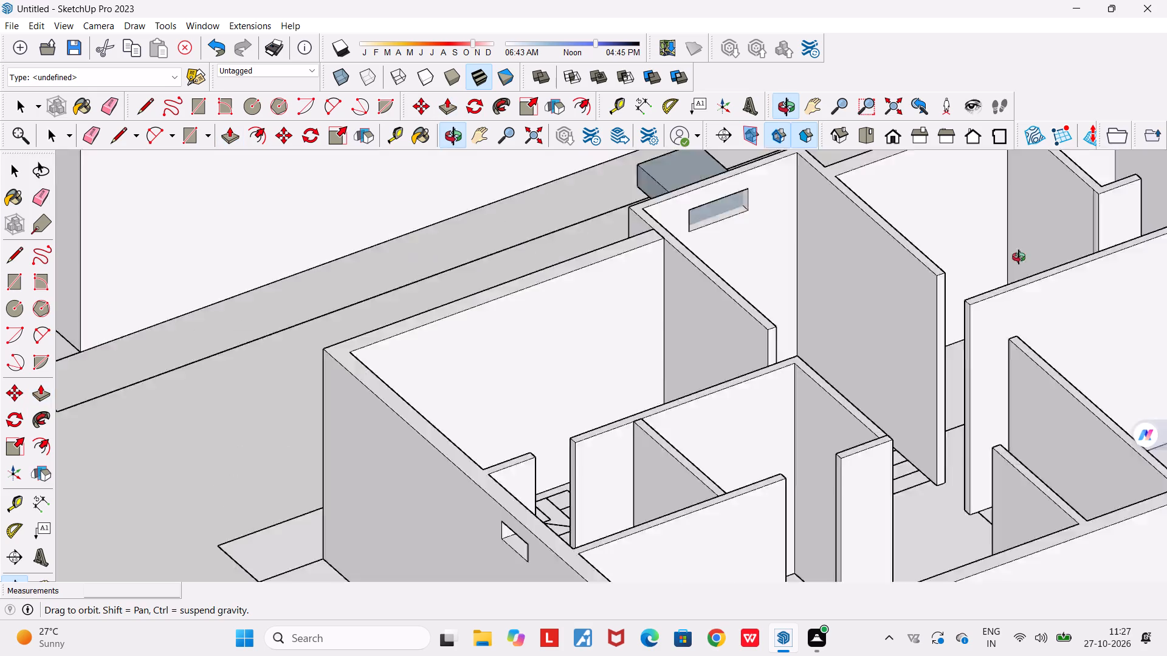
pyautogui.moveTo(1019, 257); pyautogui.dragTo(1164, 253, button='middle')
pyautogui.moveTo(470, 295); pyautogui.dragTo(1018, 266, button='middle')
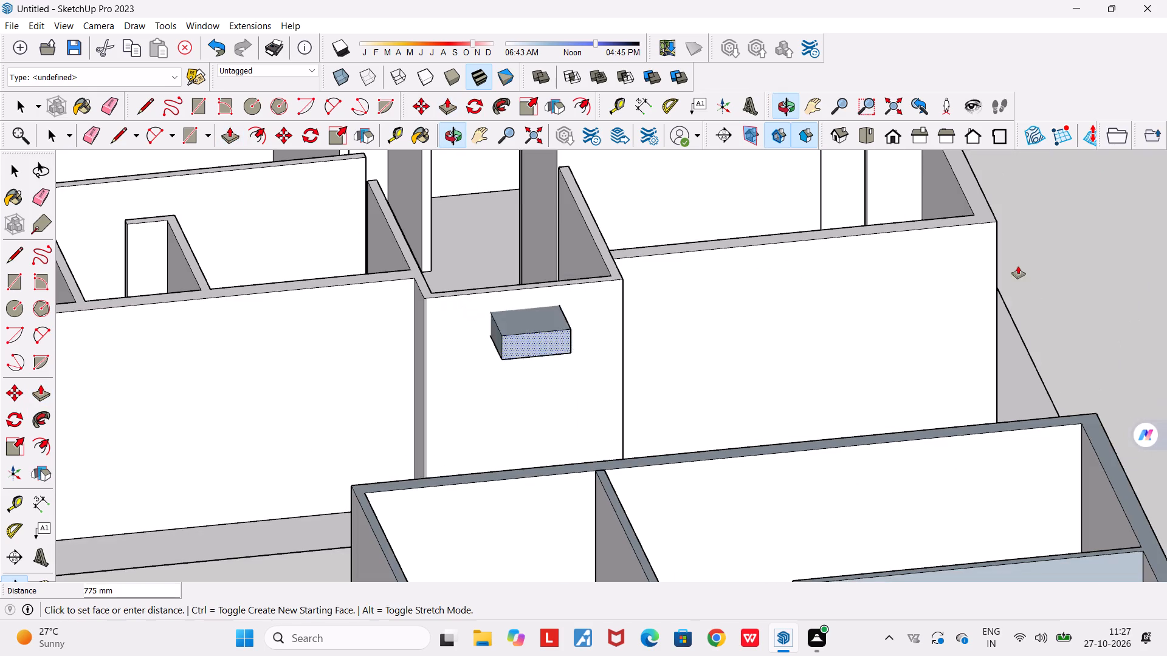
pyautogui.click(568, 347)
# Examine the new wall openings and the exterior of the first plan from several angles.
pyautogui.moveTo(610, 395); pyautogui.dragTo(229, 359, button='middle')
pyautogui.scroll(-3, 229, 359)
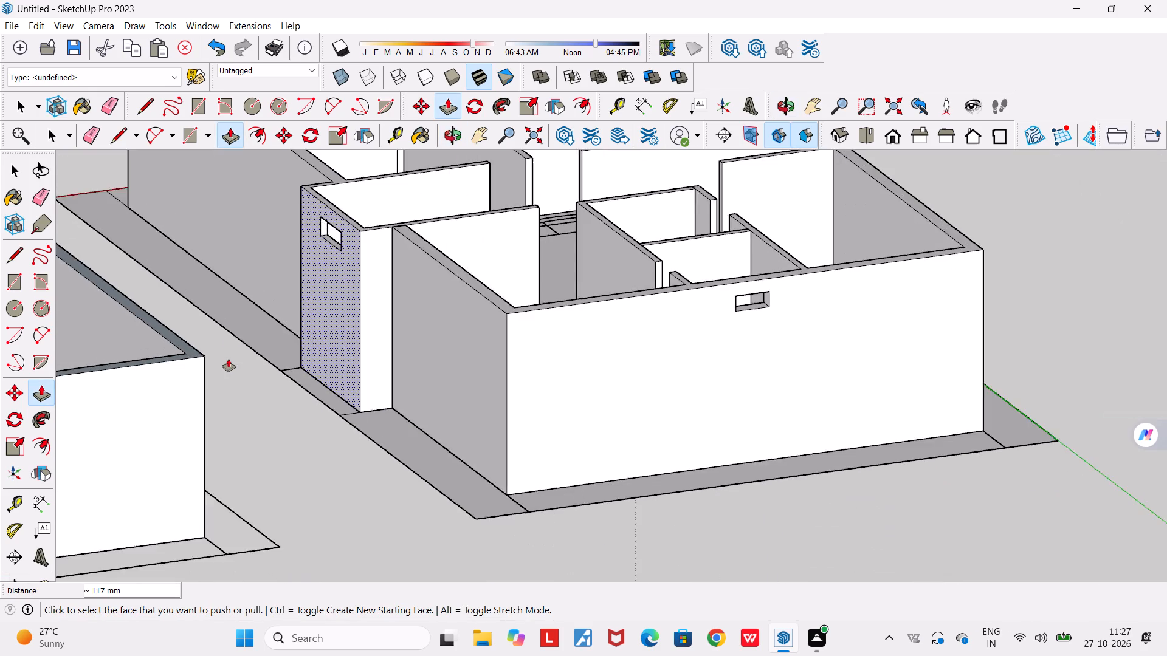
pyautogui.scroll(-5, 229, 359)
pyautogui.moveTo(548, 450); pyautogui.dragTo(136, 464, button='middle')
pyautogui.scroll(-1, 366, 428)
pyautogui.scroll(-4, 133, 466)
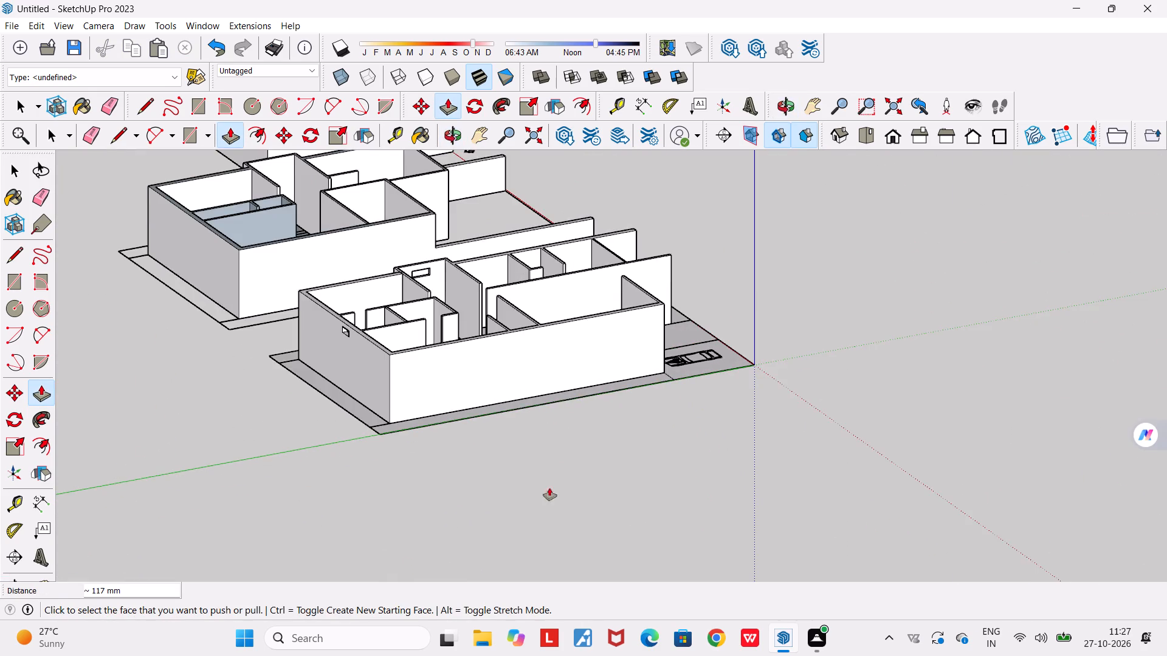
pyautogui.moveTo(589, 488); pyautogui.dragTo(402, 474, button='middle')
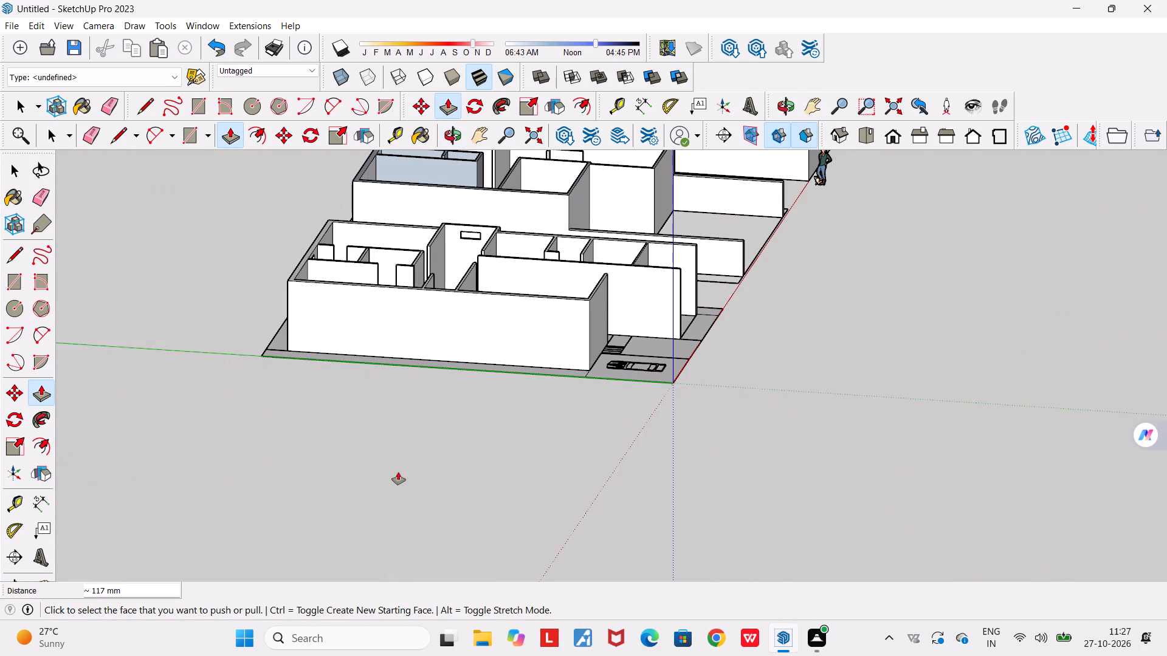
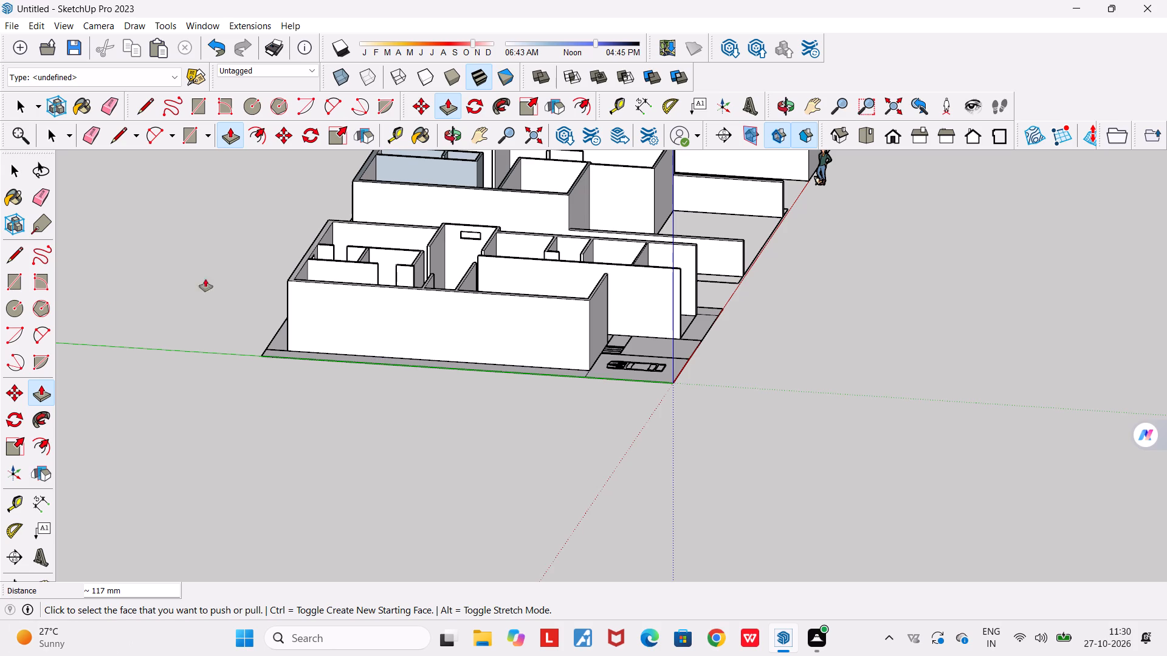
# Examine the three floor plans and the first plan's wall openings from several angles.
pyautogui.scroll(-9, 477, 404)
pyautogui.moveTo(445, 473); pyautogui.dragTo(490, 483, button='middle')
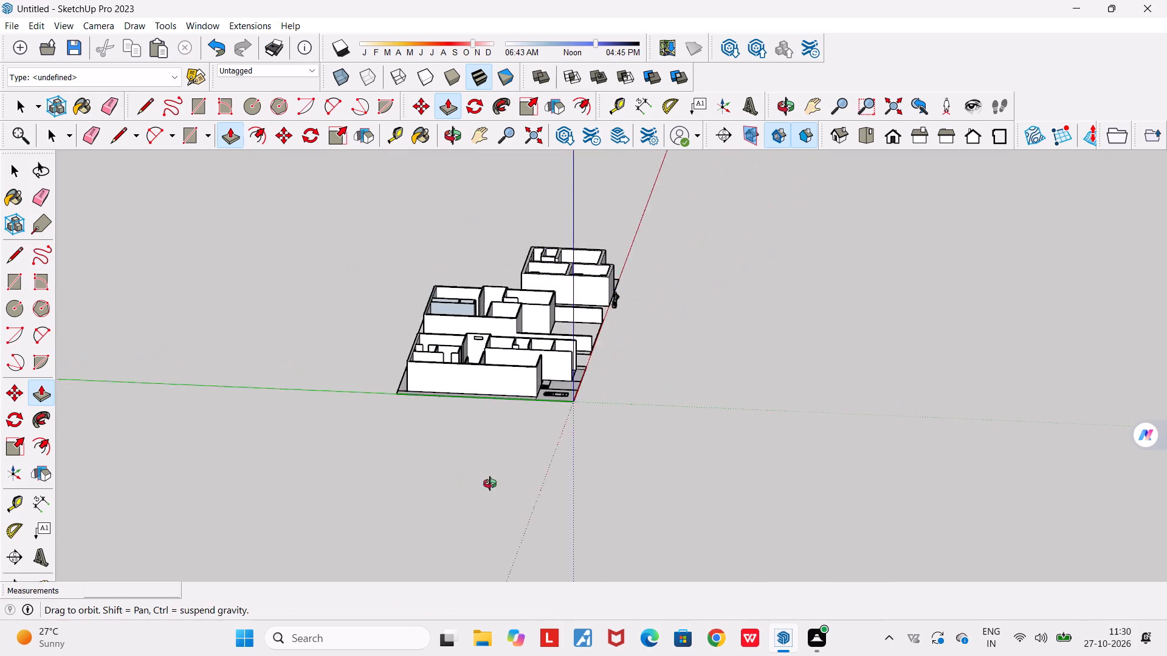
pyautogui.moveTo(490, 483); pyautogui.dragTo(600, 501, button='middle')
pyautogui.scroll(4, 600, 496)
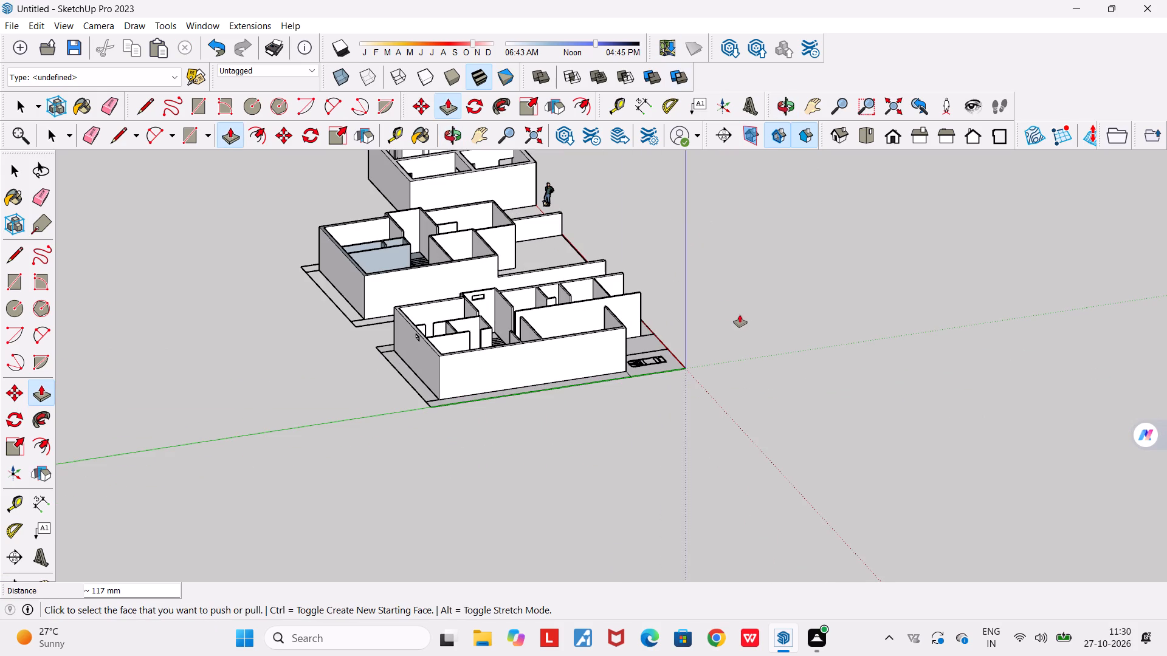
pyautogui.moveTo(605, 426); pyautogui.dragTo(469, 570, button='middle')
pyautogui.scroll(5, 524, 337)
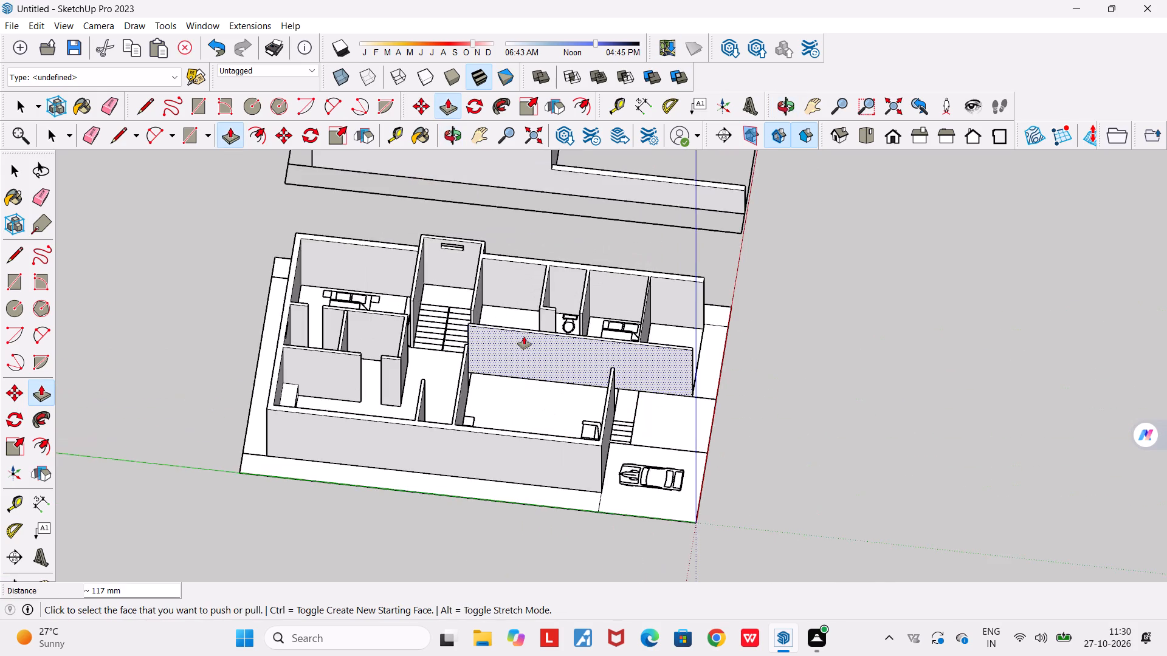
pyautogui.scroll(5, 524, 337)
pyautogui.moveTo(505, 414); pyautogui.dragTo(1166, 449, button='middle')
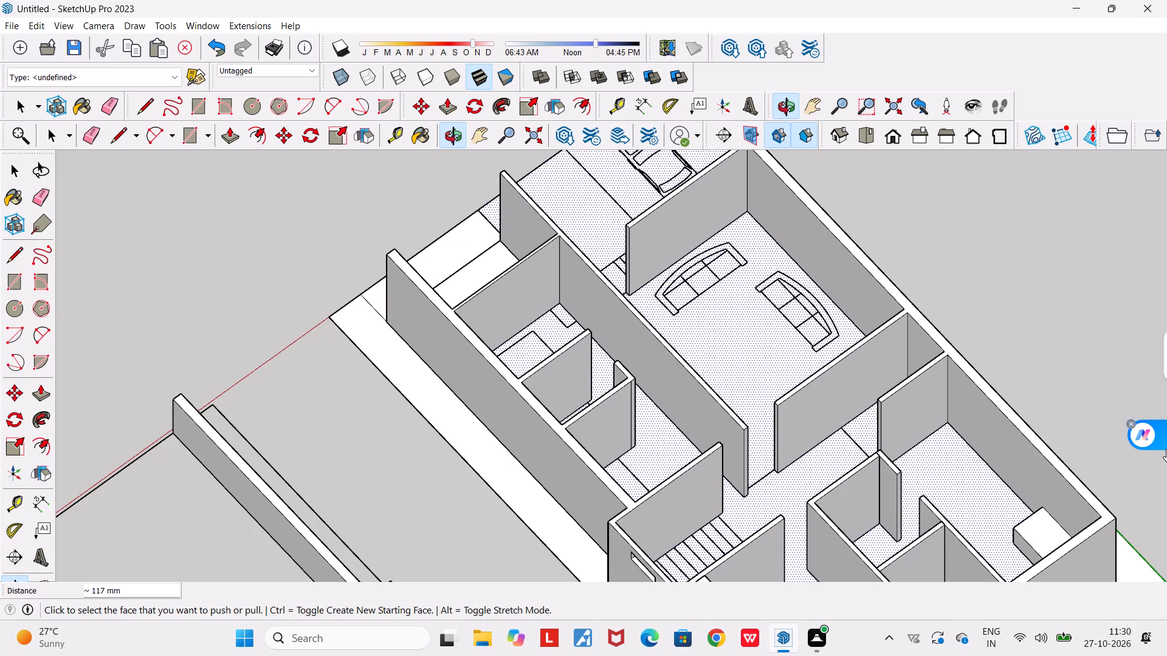
pyautogui.scroll(-6, 1102, 395)
pyautogui.moveTo(1047, 459); pyautogui.dragTo(1166, 360, button='middle')
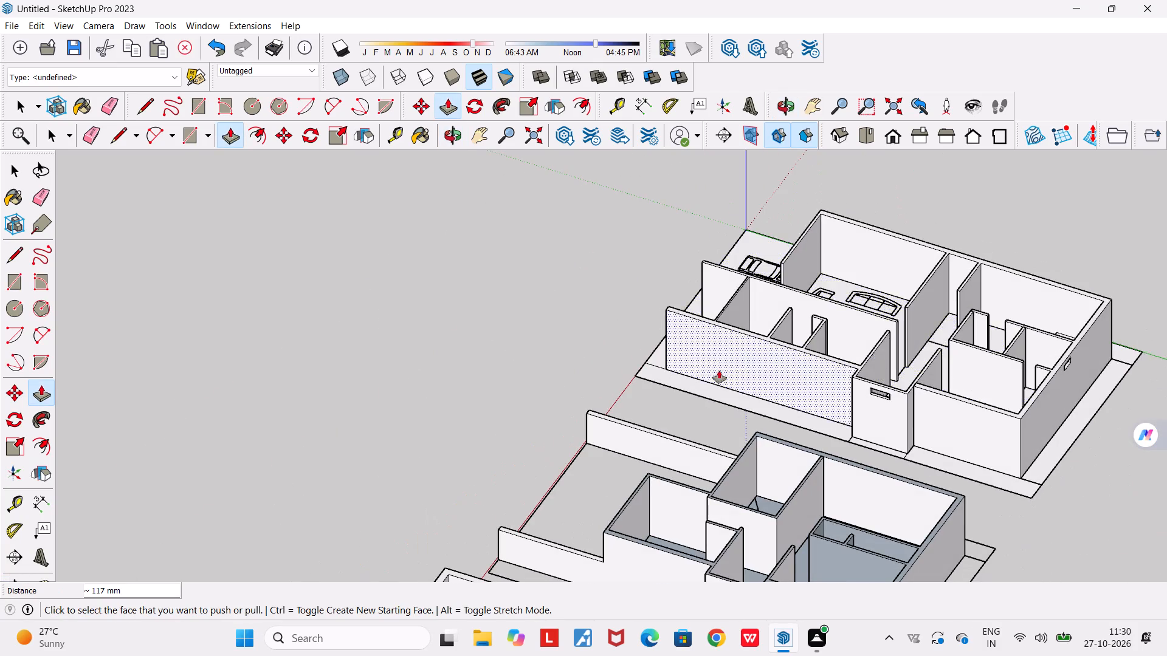
pyautogui.scroll(-7, 719, 371)
pyautogui.moveTo(593, 409); pyautogui.dragTo(1166, 412, button='middle')
# Push/Pull the end face of the built-in counter about 1799 mm to extend it along the first plan's exterior wall.
pyautogui.scroll(8, 411, 241)
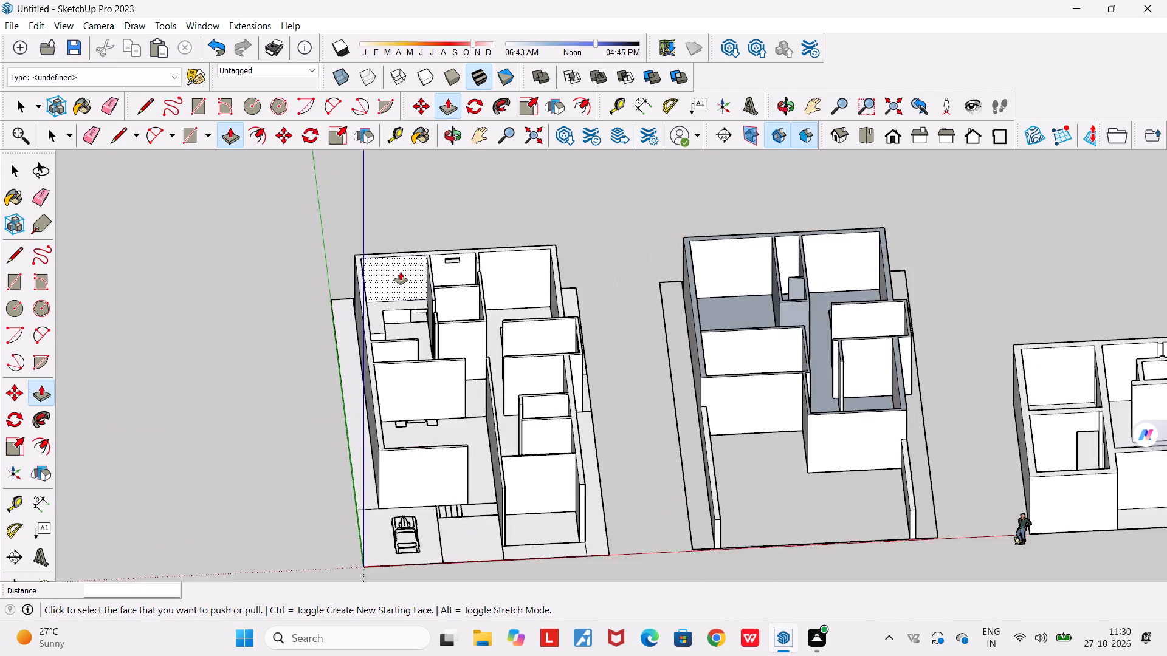
pyautogui.scroll(9, 401, 272)
pyautogui.moveTo(431, 379); pyautogui.dragTo(649, 367, button='middle')
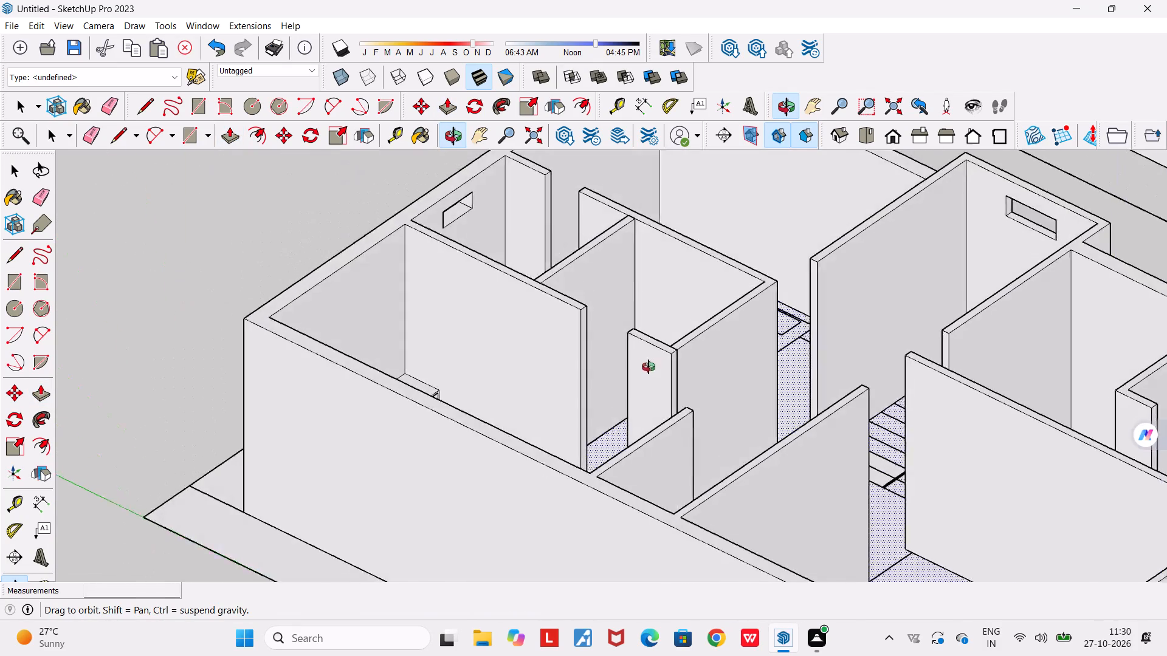
pyautogui.moveTo(649, 367); pyautogui.dragTo(365, 398, button='middle')
pyautogui.scroll(7, 353, 331)
pyautogui.click(340, 402)
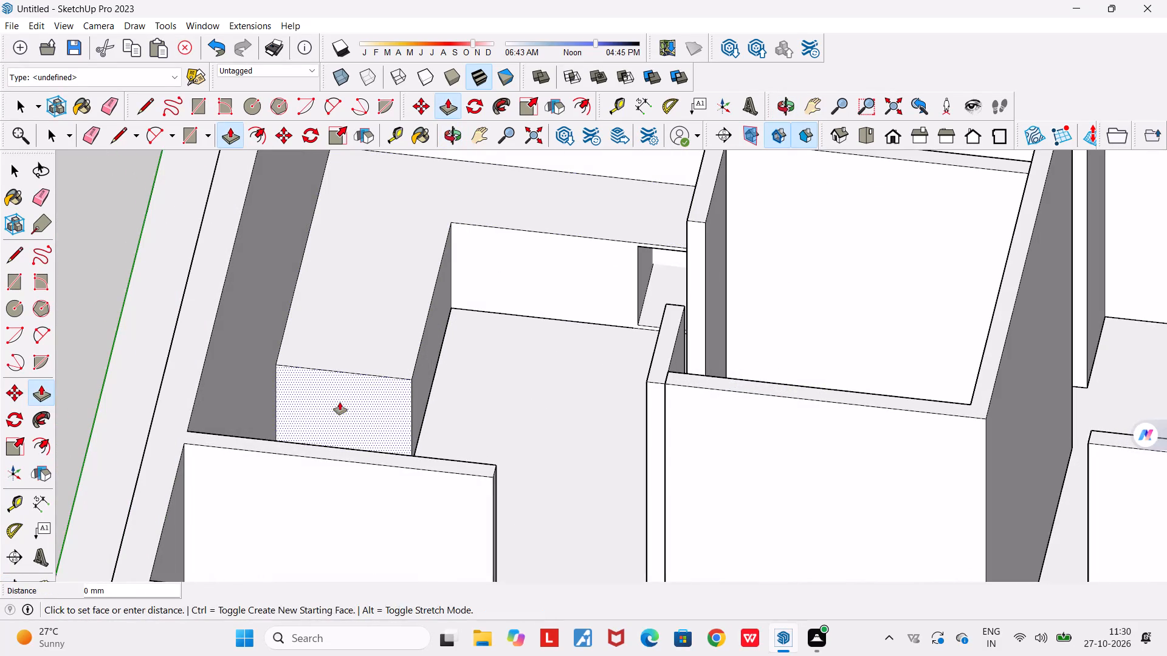
pyautogui.moveTo(318, 449); pyautogui.dragTo(63, 436, button='middle')
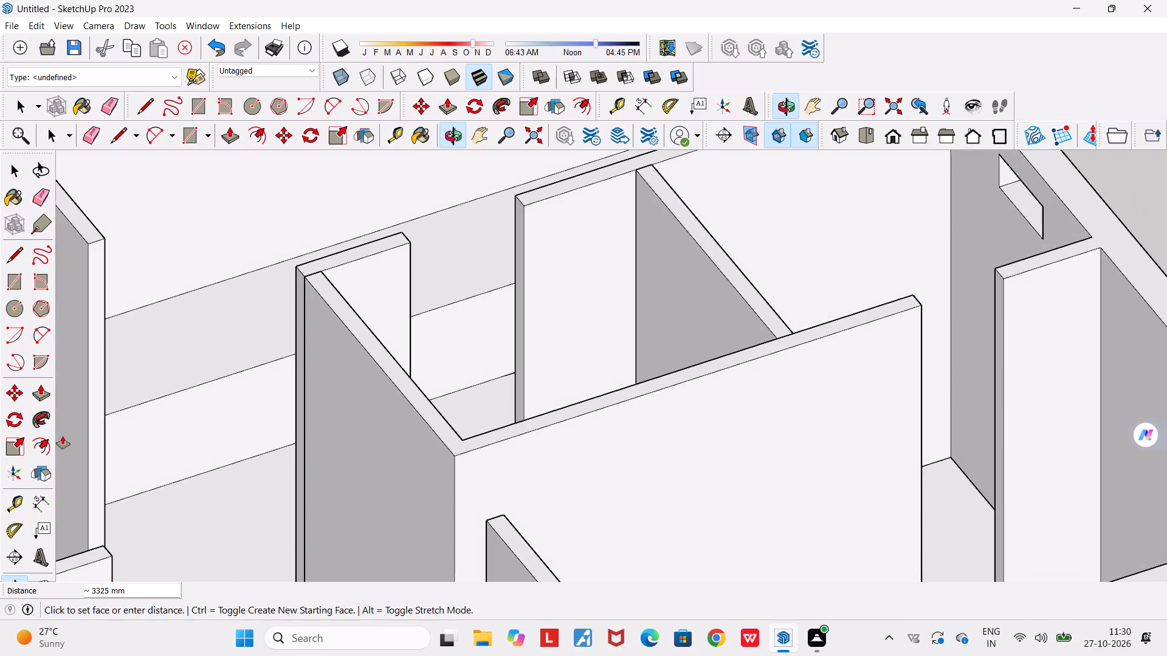
pyautogui.click(202, 335)
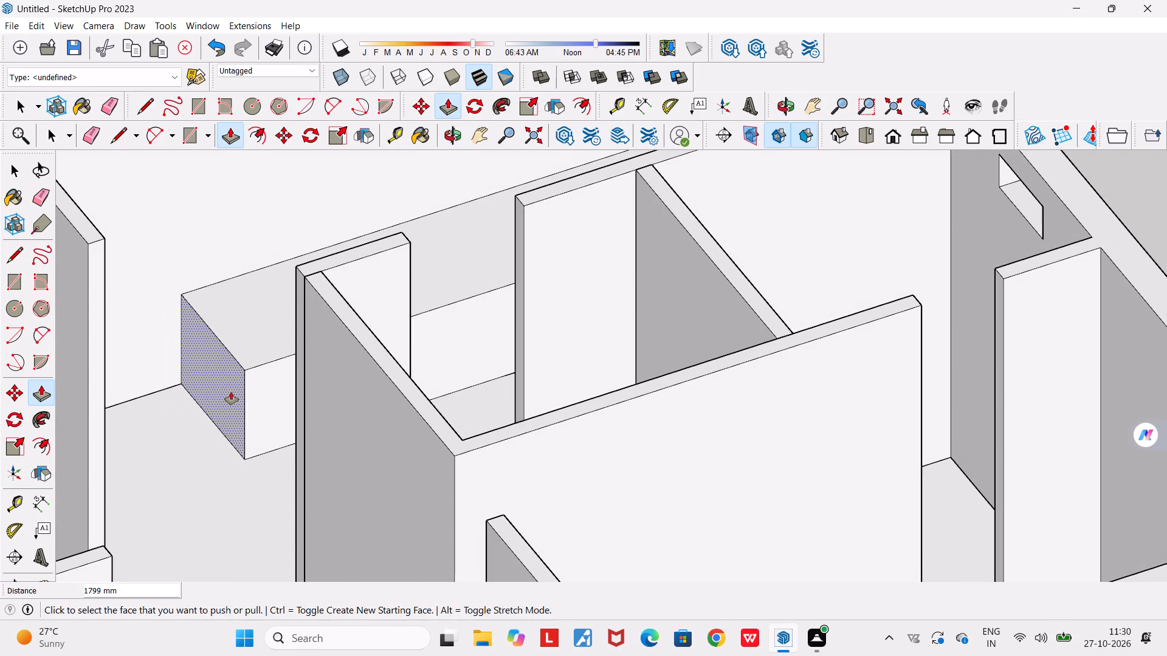
# Examine the built-in counter and the first plan's surrounding rooms from above and from several angles.
pyautogui.moveTo(229, 393); pyautogui.dragTo(497, 389, button='middle')
pyautogui.scroll(-3, 497, 389)
pyautogui.moveTo(492, 388); pyautogui.dragTo(365, 373, button='middle')
pyautogui.scroll(3, 365, 373)
pyautogui.scroll(-2, 365, 373)
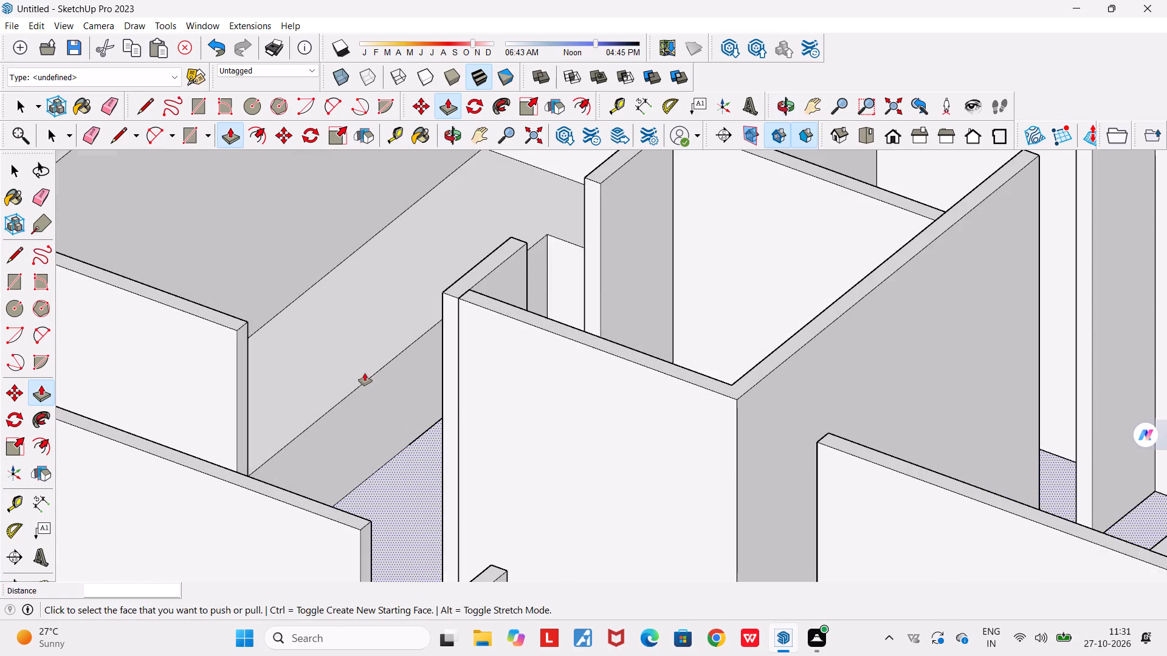
pyautogui.scroll(-2, 365, 373)
pyautogui.moveTo(365, 373); pyautogui.dragTo(590, 519, button='middle')
pyautogui.scroll(4, 590, 519)
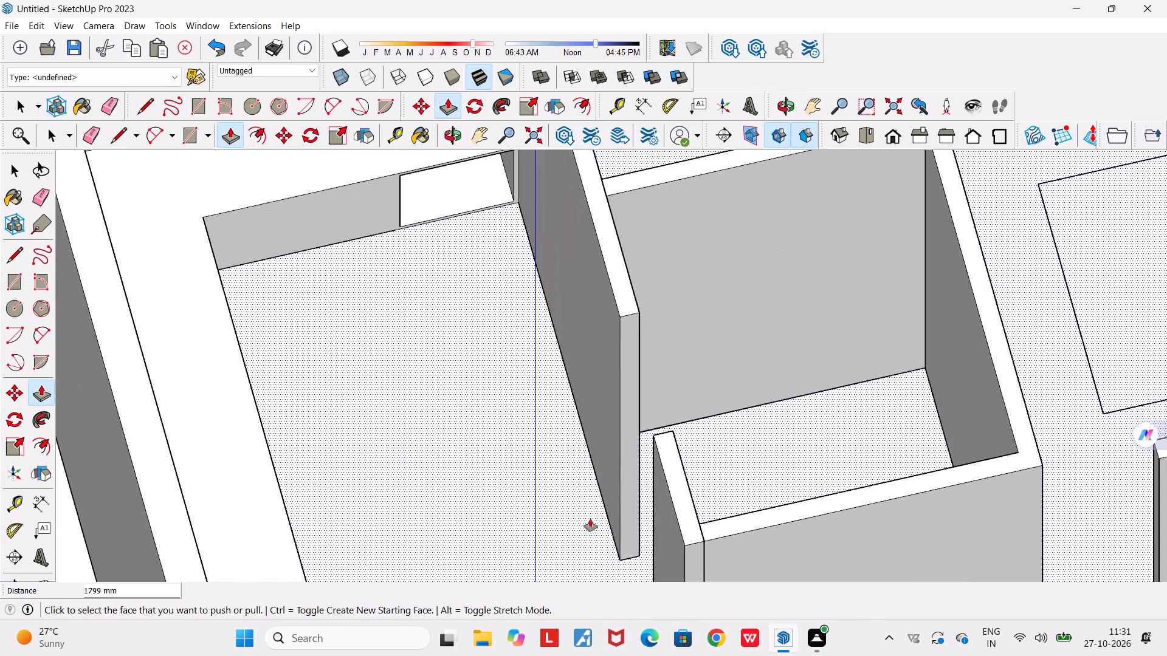
pyautogui.scroll(-7, 555, 346)
pyautogui.click(819, 107)
pyautogui.moveTo(635, 292); pyautogui.dragTo(851, 318)
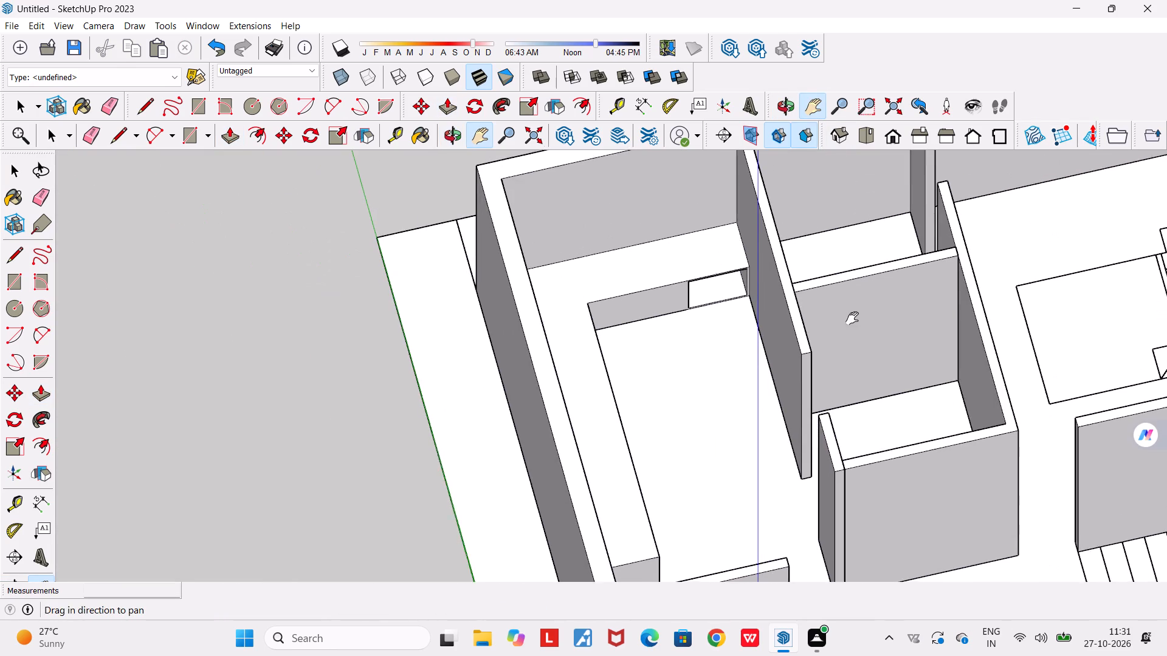
pyautogui.scroll(2, 751, 457)
pyautogui.moveTo(749, 456); pyautogui.dragTo(673, 502, button='middle')
pyautogui.scroll(-8, 673, 502)
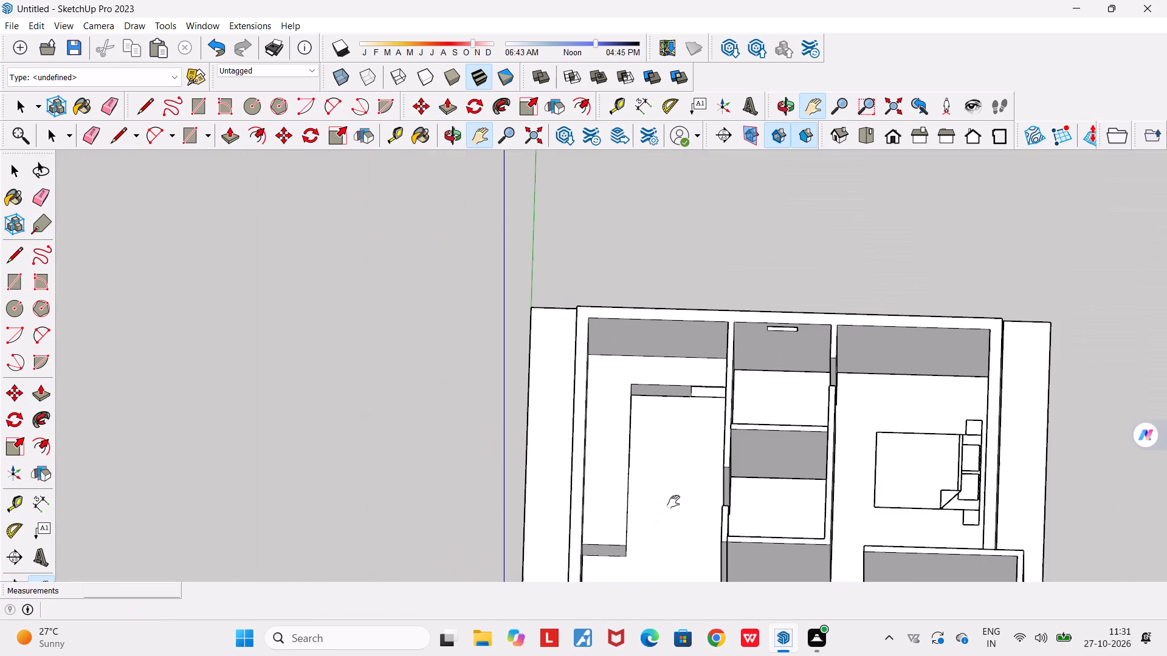
pyautogui.moveTo(694, 513); pyautogui.dragTo(694, 389)
pyautogui.scroll(2, 694, 389)
pyautogui.moveTo(694, 389); pyautogui.dragTo(317, 318, button='middle')
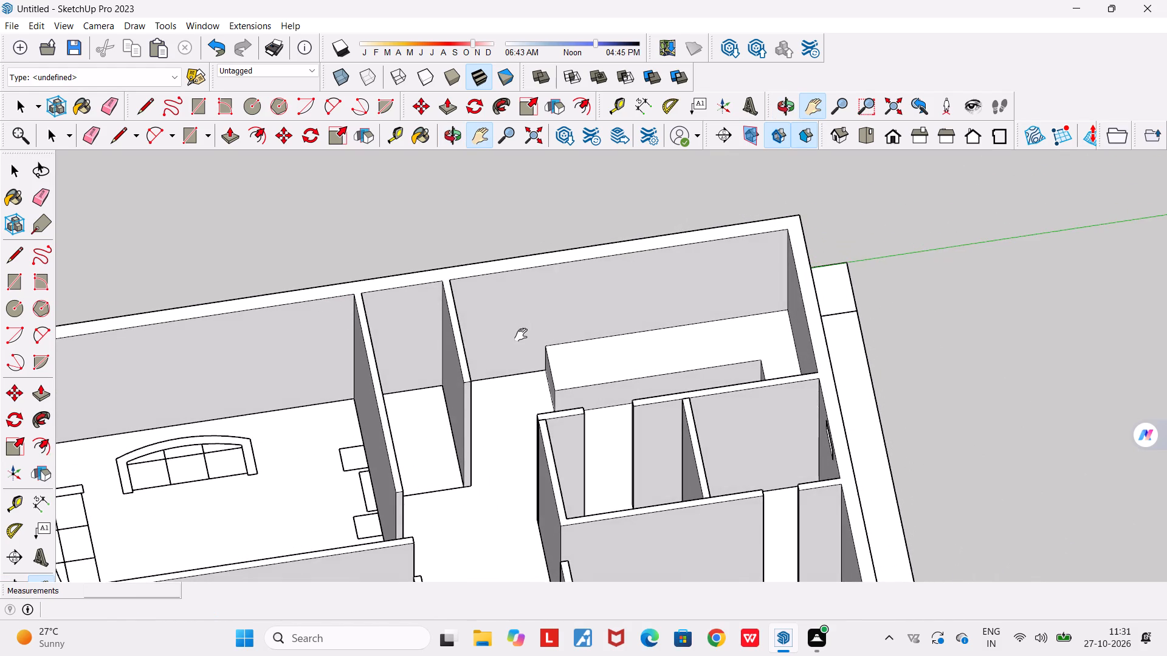
pyautogui.scroll(3, 520, 346)
pyautogui.moveTo(539, 364); pyautogui.dragTo(376, 360, button='middle')
pyautogui.scroll(2, 542, 372)
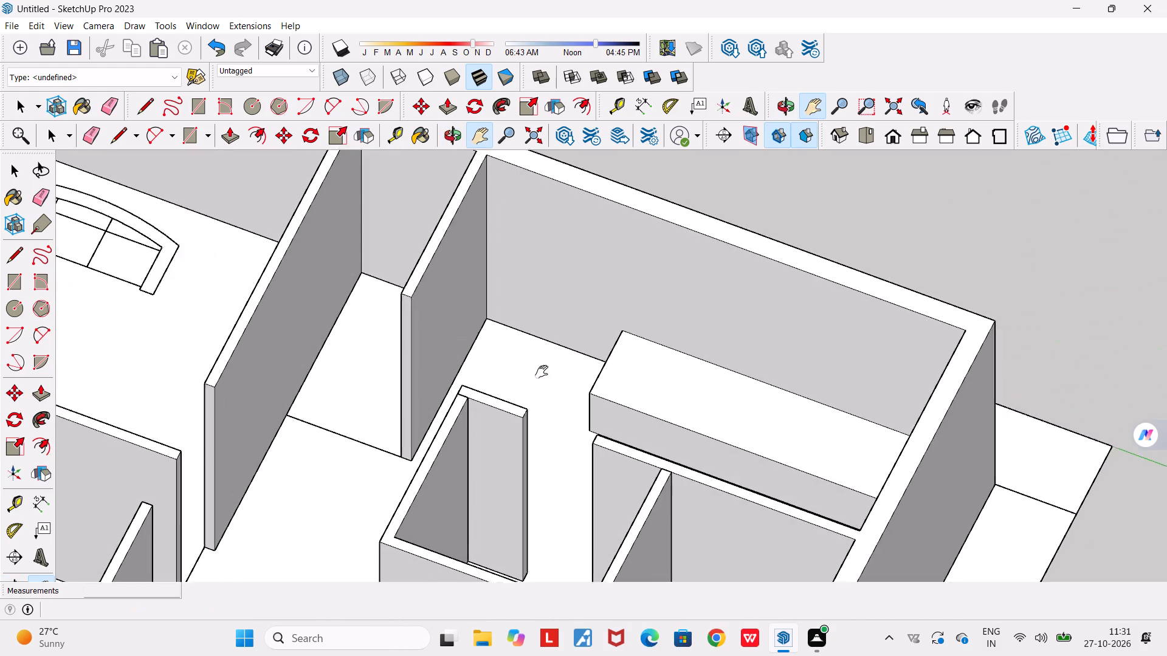
pyautogui.scroll(2, 542, 372)
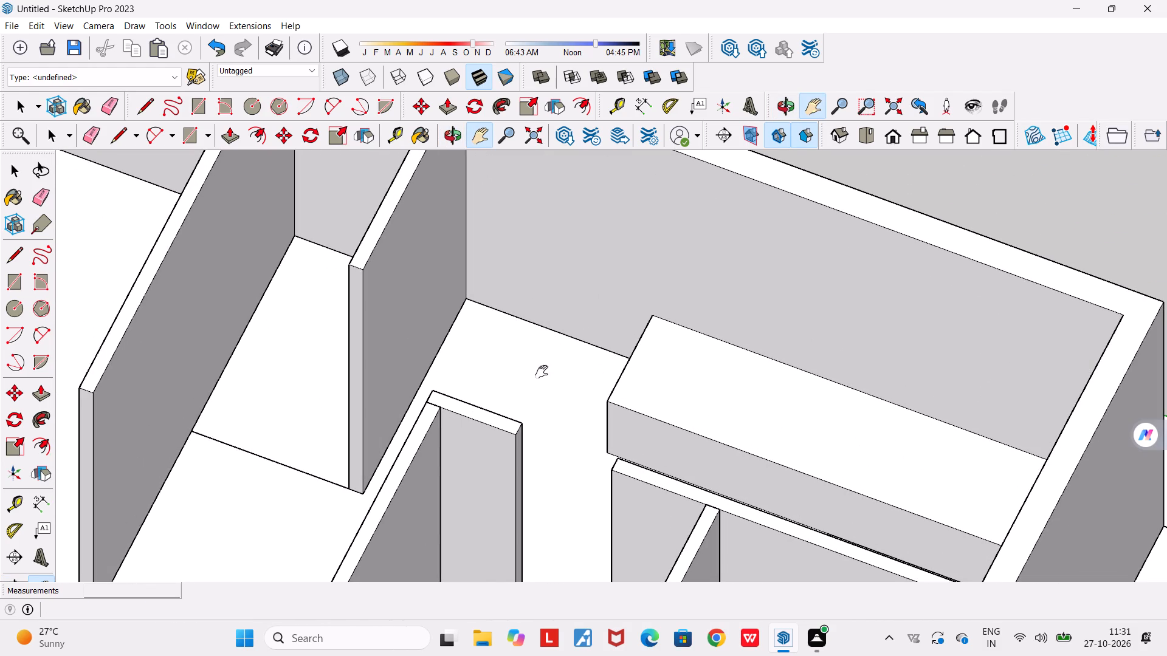
pyautogui.scroll(-10, 542, 372)
# Draw a rectangle about 2100 mm by 2741 mm on the ground between the first and second plans.
pyautogui.moveTo(556, 482); pyautogui.dragTo(1047, 408, button='middle')
pyautogui.scroll(-9, 1047, 408)
pyautogui.moveTo(1032, 399); pyautogui.dragTo(1166, 434, button='middle')
pyautogui.scroll(4, 1104, 403)
pyautogui.moveTo(1100, 399); pyautogui.dragTo(1096, 397, button='middle')
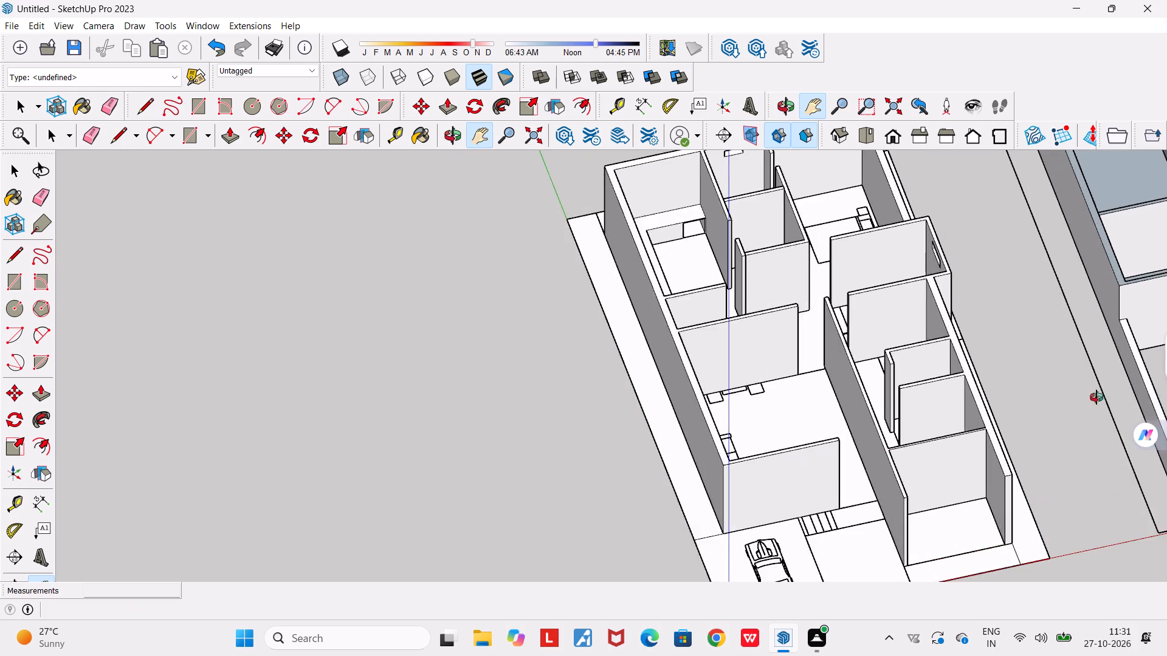
pyautogui.moveTo(1096, 397); pyautogui.dragTo(1022, 332, button='middle')
pyautogui.scroll(3, 1009, 477)
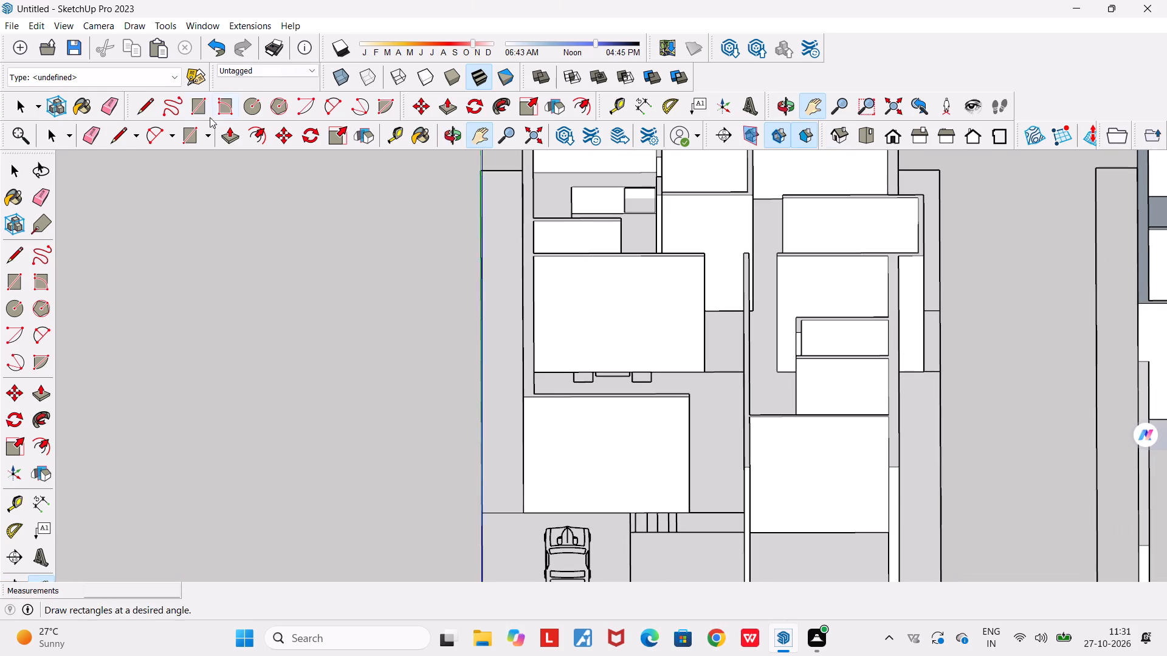
pyautogui.click(188, 135)
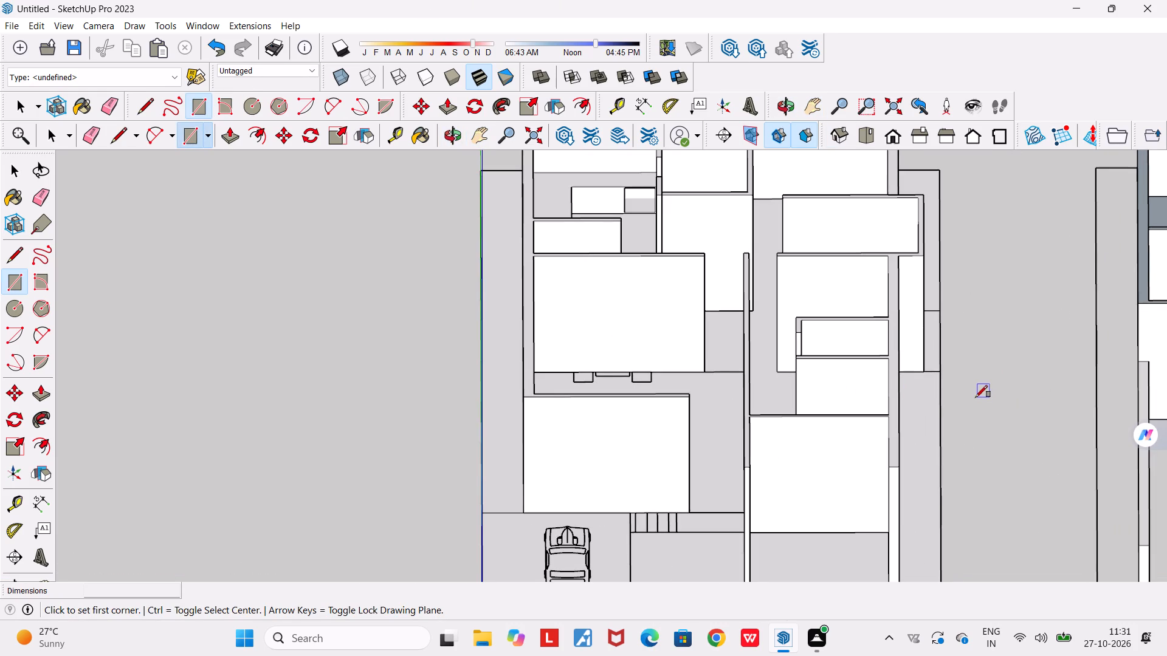
pyautogui.click(971, 395)
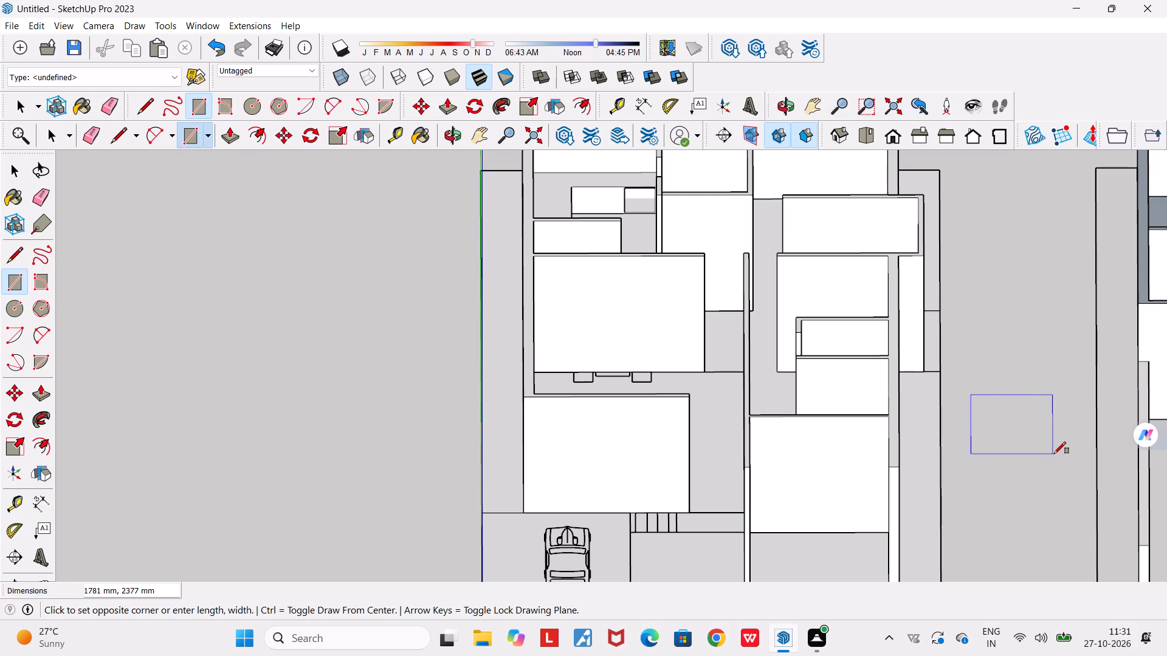
pyautogui.click(1067, 463)
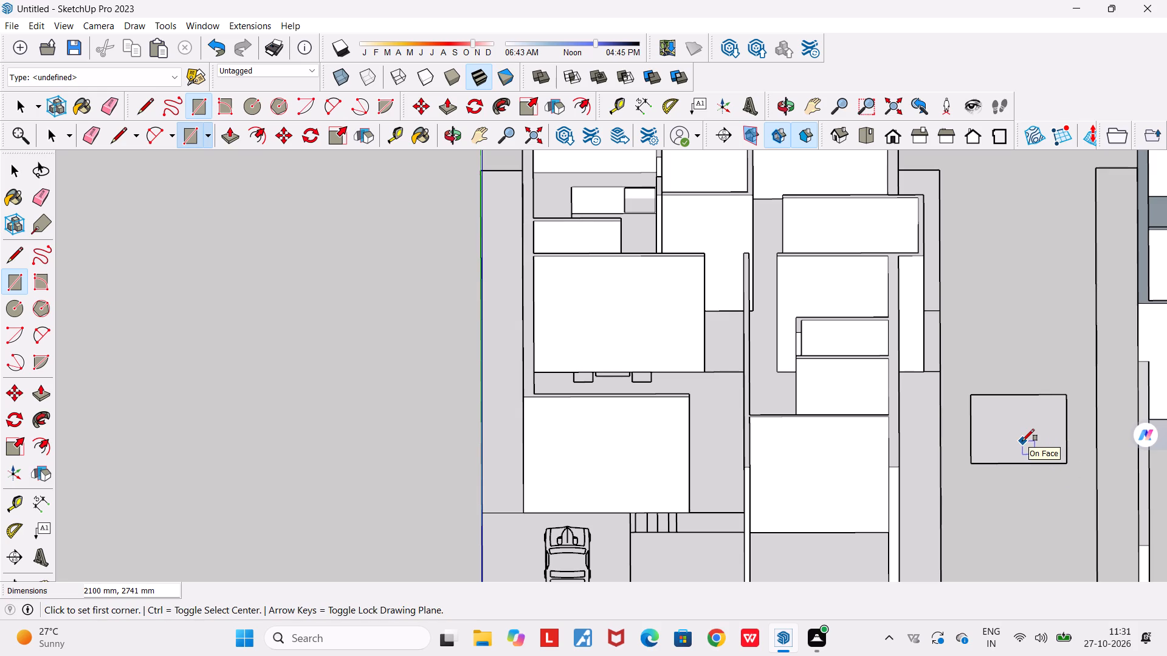
# Push/Pull the rectangle between the two plans up about 2938 mm into a block.
pyautogui.moveTo(1017, 439); pyautogui.dragTo(1003, 358, button='middle')
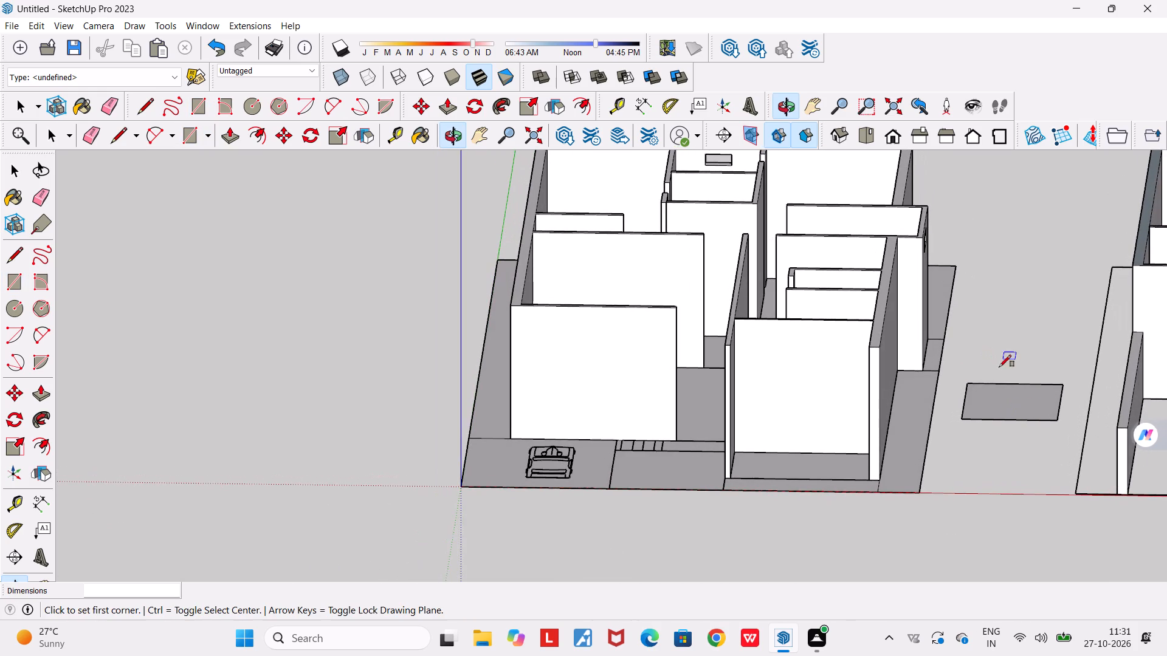
pyautogui.scroll(4, 988, 408)
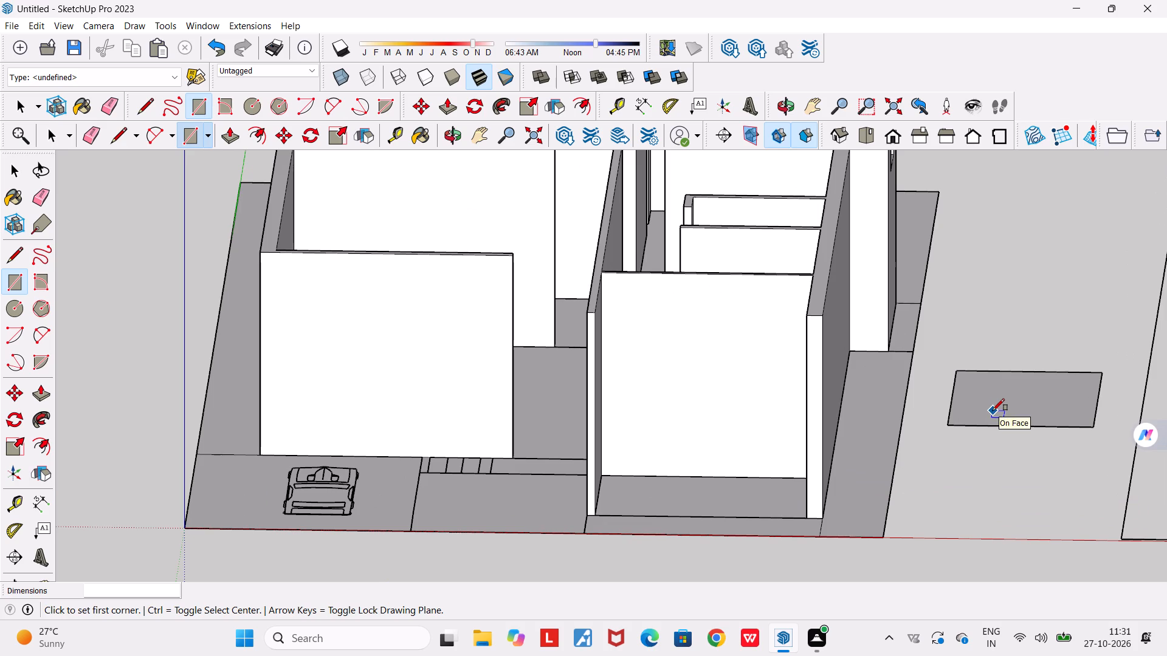
pyautogui.press('space')
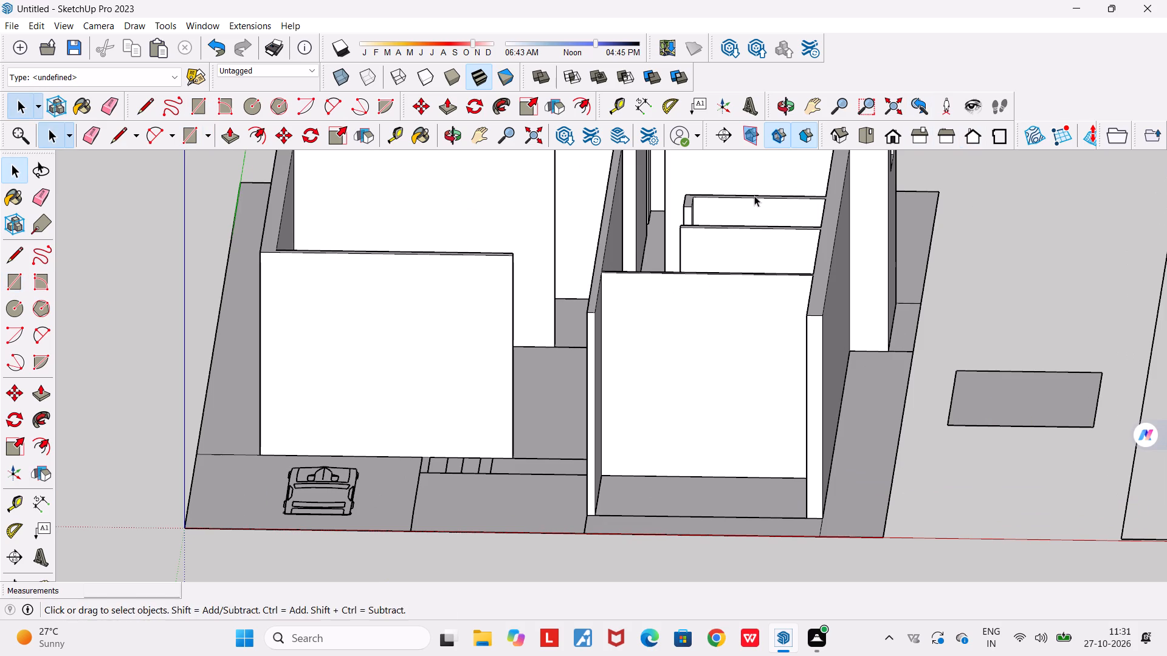
pyautogui.click(218, 146)
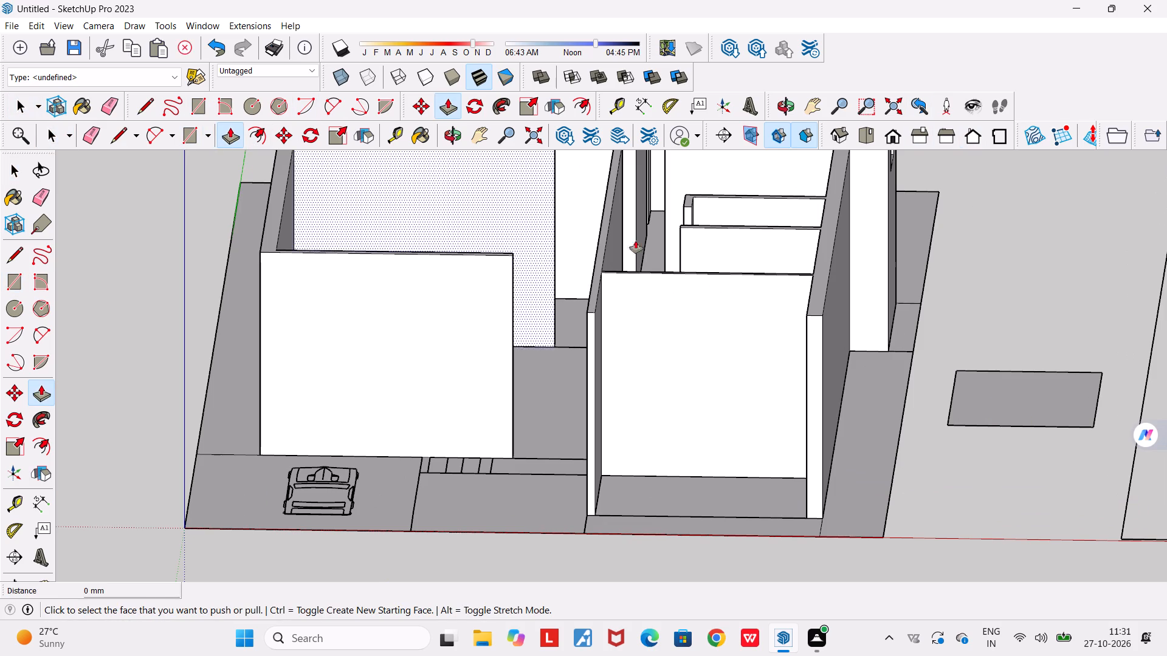
pyautogui.click(991, 392)
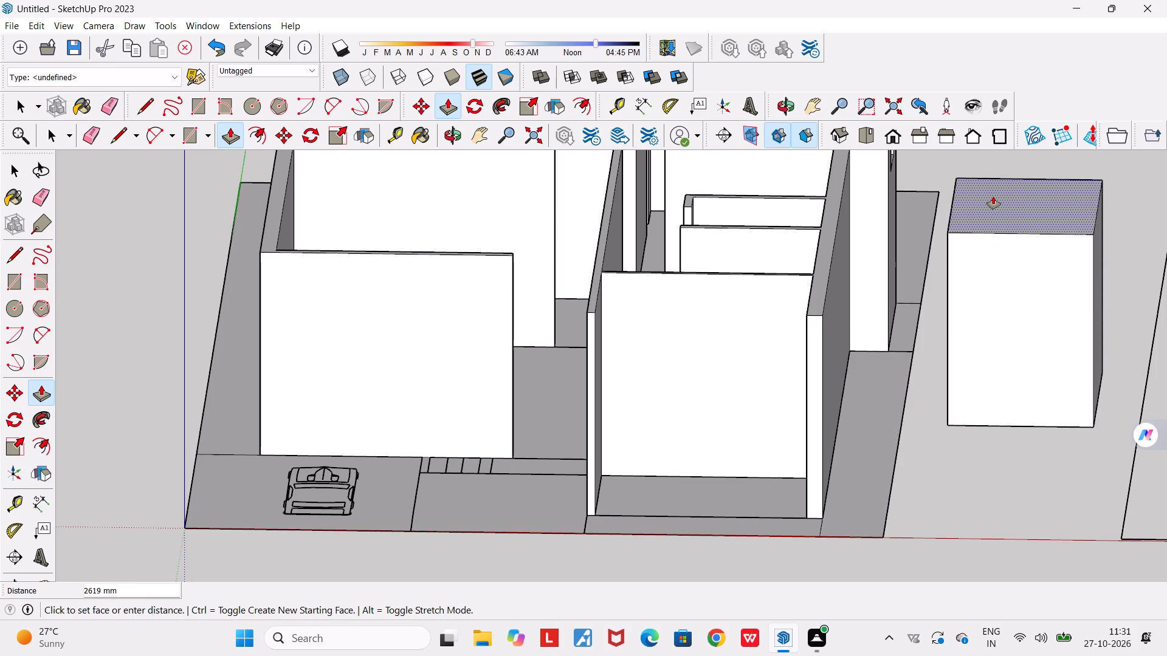
pyautogui.click(993, 196)
# Examine the new block and the first plan's neighbouring walls from several angles.
pyautogui.moveTo(985, 360); pyautogui.dragTo(1052, 314, button='middle')
pyautogui.scroll(-9, 1052, 314)
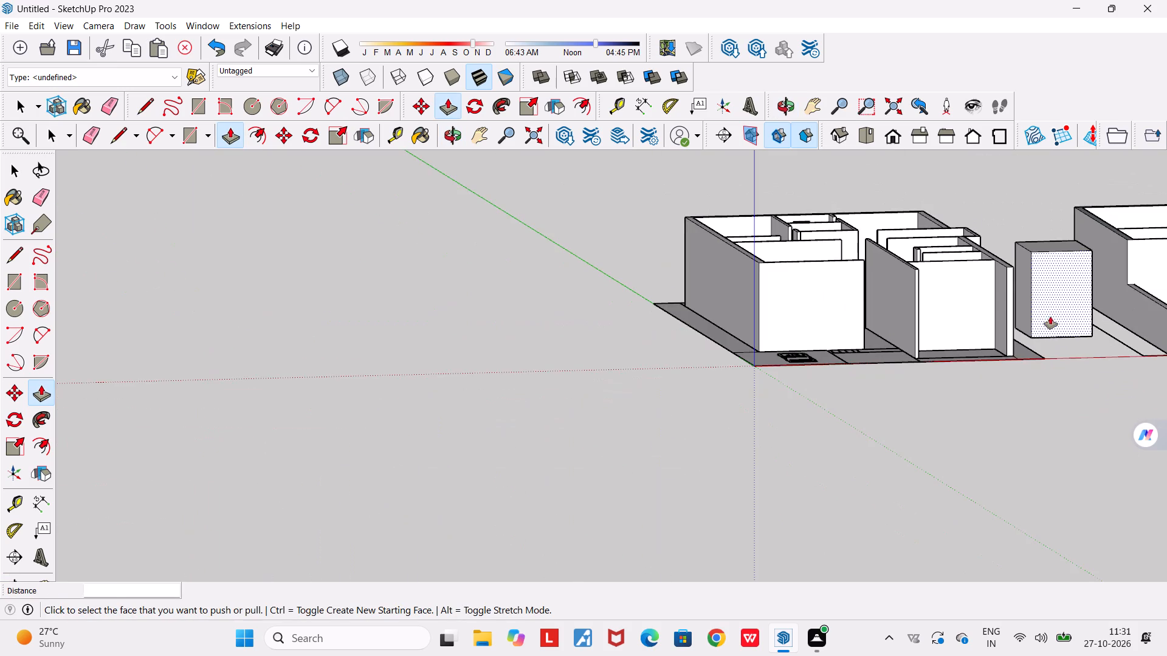
pyautogui.moveTo(1044, 334); pyautogui.dragTo(966, 477, button='middle')
pyautogui.scroll(3, 1009, 358)
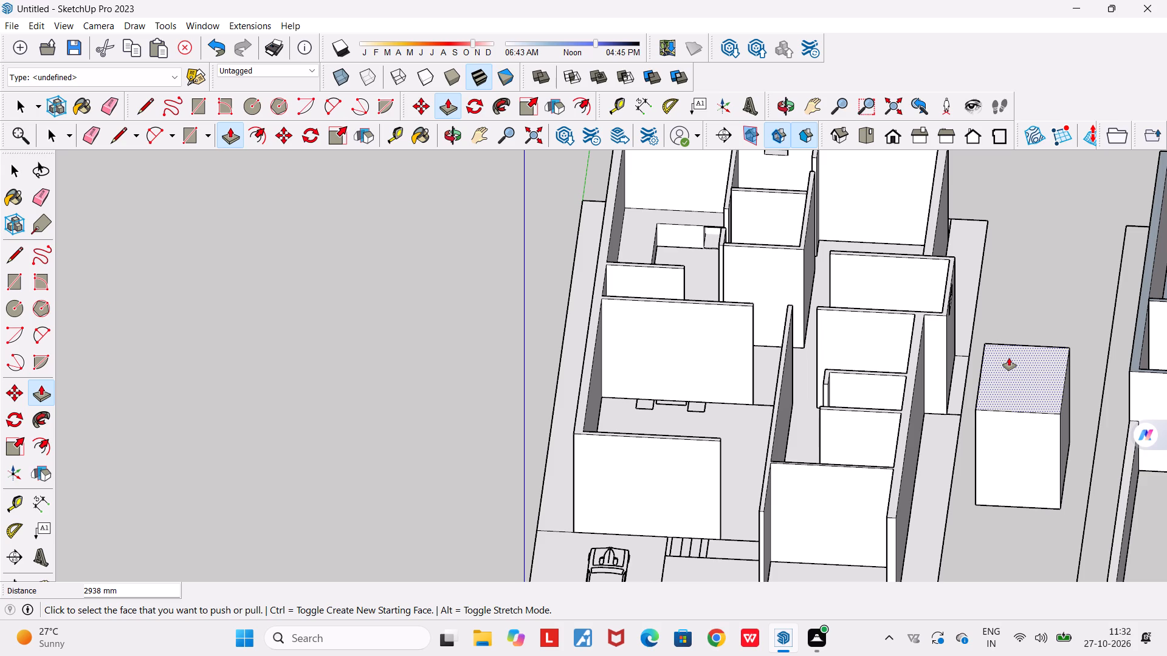
pyautogui.scroll(4, 1036, 378)
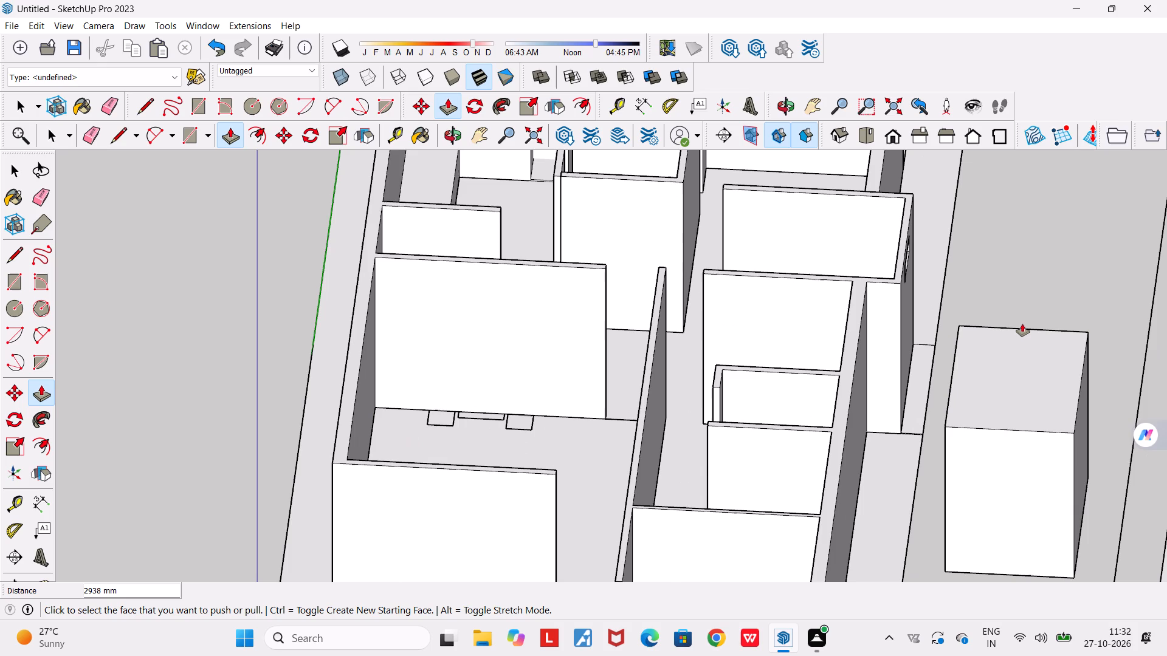
pyautogui.scroll(2, 1031, 381)
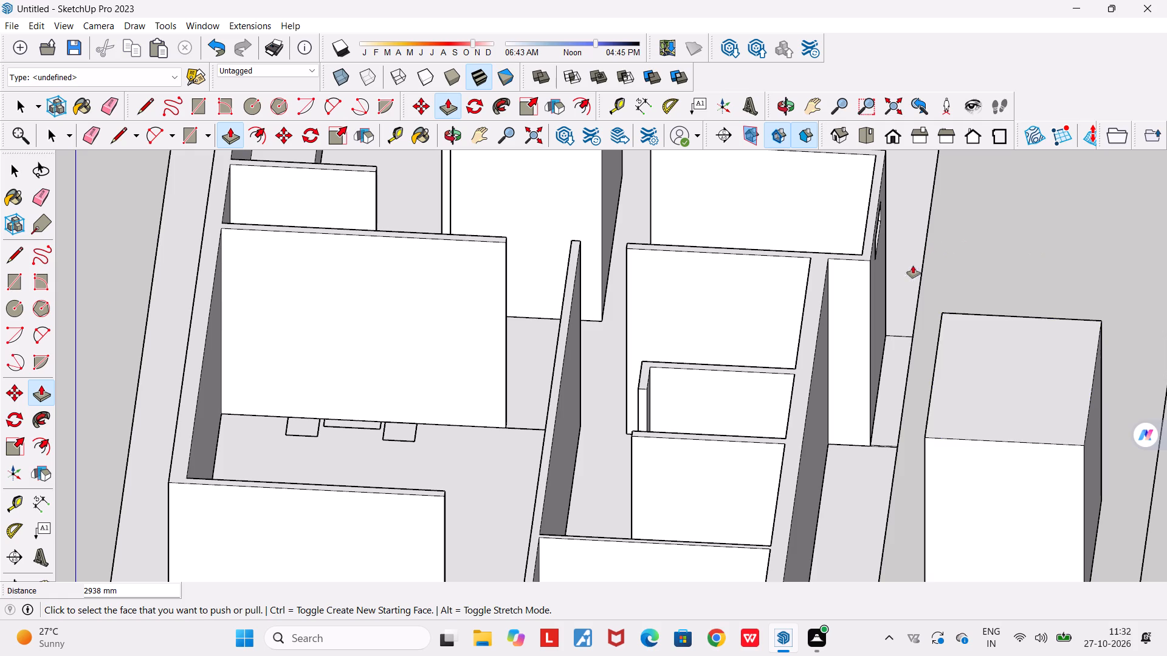
pyautogui.scroll(-7, 909, 267)
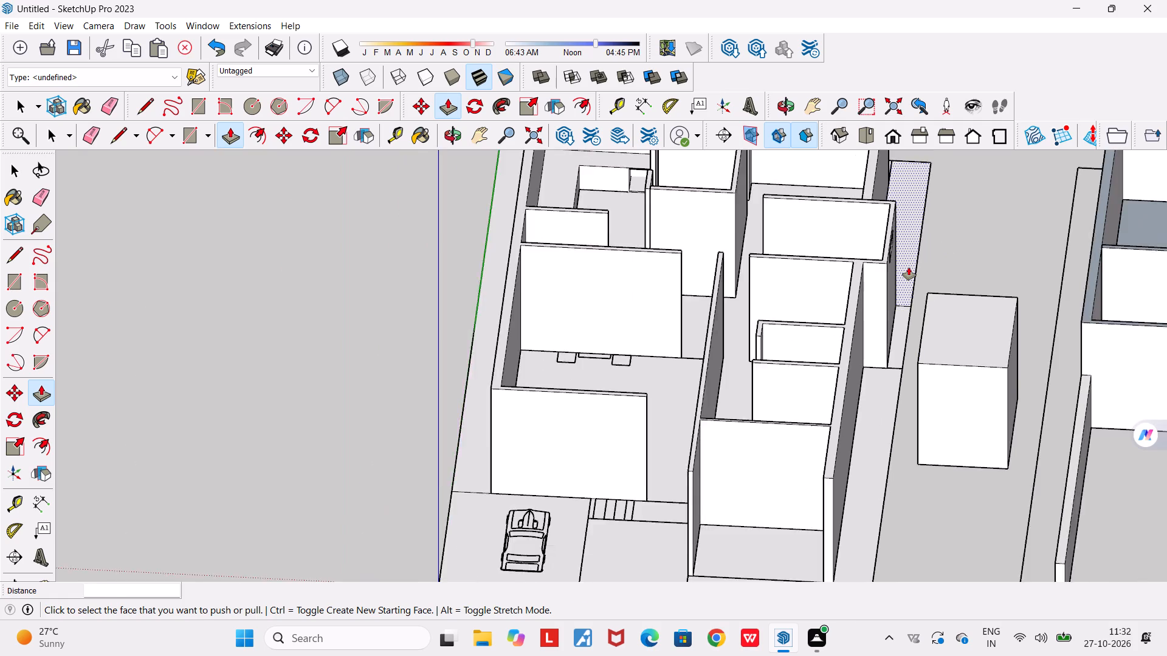
pyautogui.scroll(-2, 909, 267)
pyautogui.scroll(4, 927, 316)
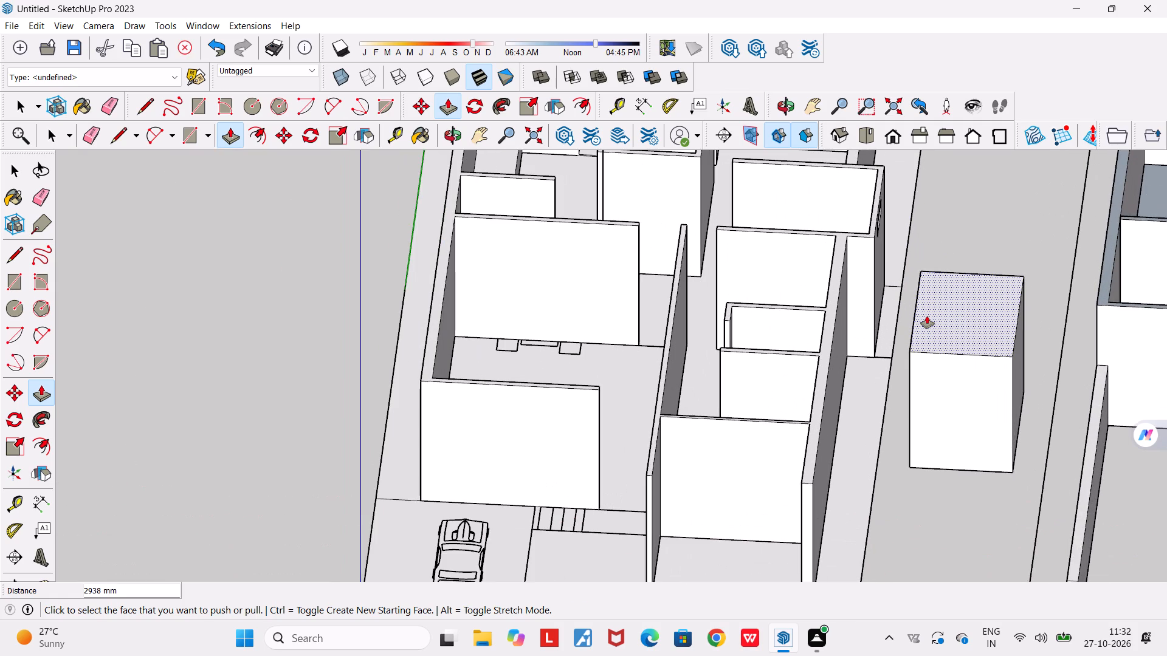
pyautogui.press('space')
pyautogui.scroll(1, 949, 293)
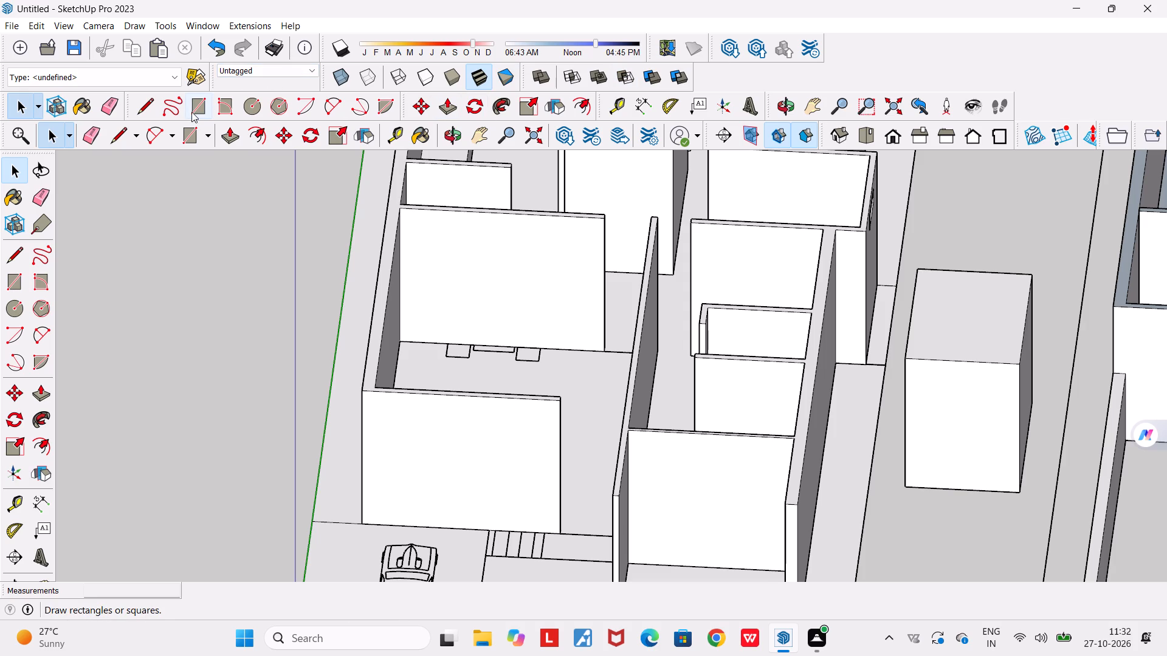
pyautogui.scroll(4, 226, 120)
# Offset the top face's outline inward on the separate block between the first and second plans.
pyautogui.click(263, 127)
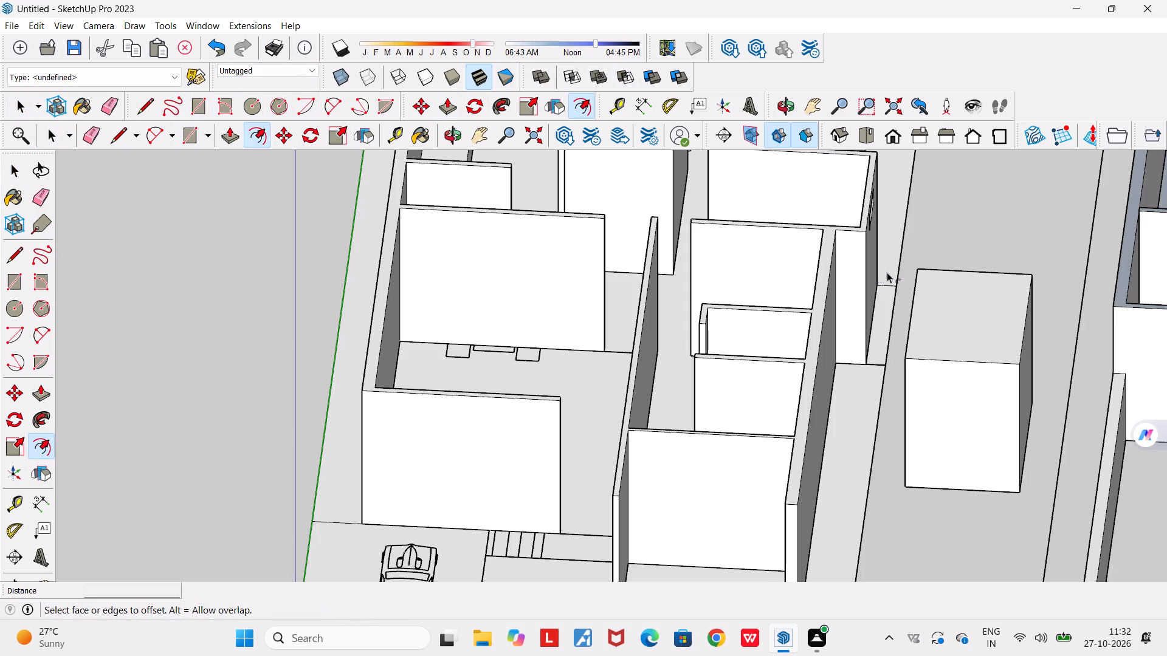
pyautogui.scroll(4, 976, 296)
pyautogui.click(963, 281)
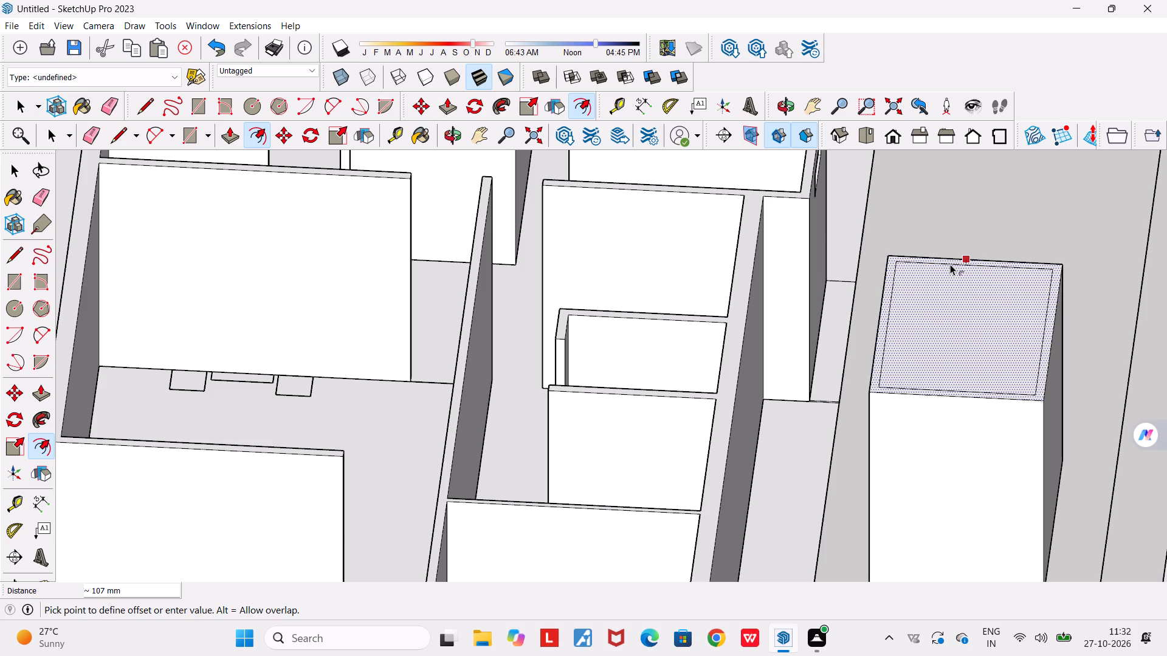
pyautogui.scroll(-5, 950, 264)
pyautogui.moveTo(929, 309); pyautogui.dragTo(928, 273, button='middle')
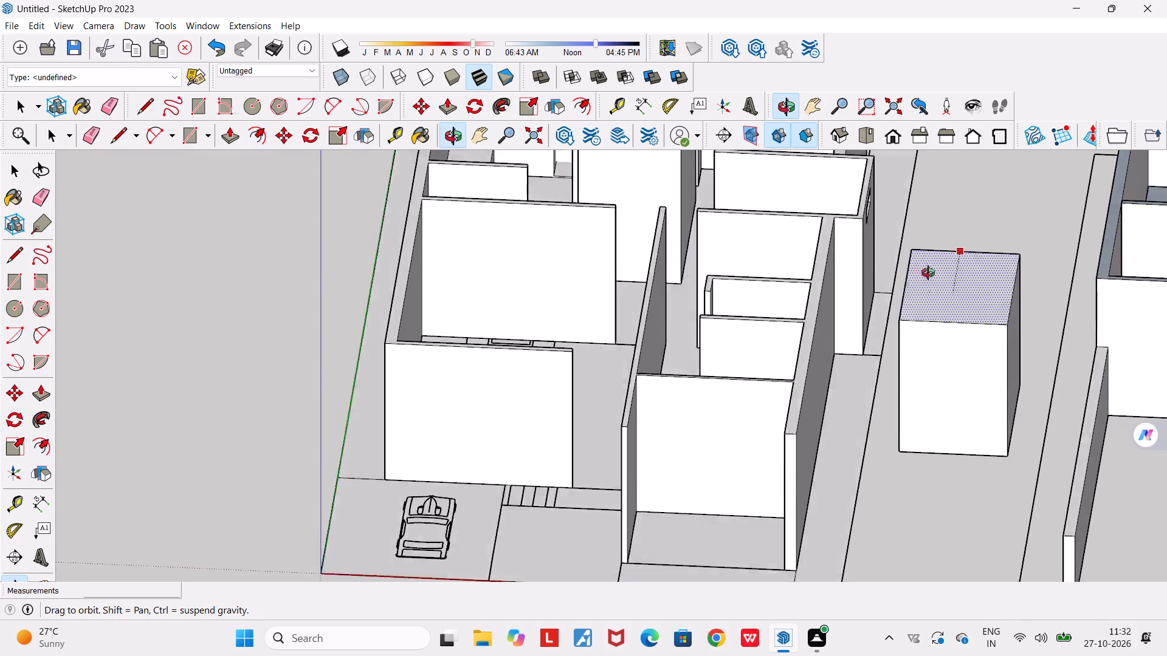
pyautogui.moveTo(928, 273); pyautogui.dragTo(965, 126, button='middle')
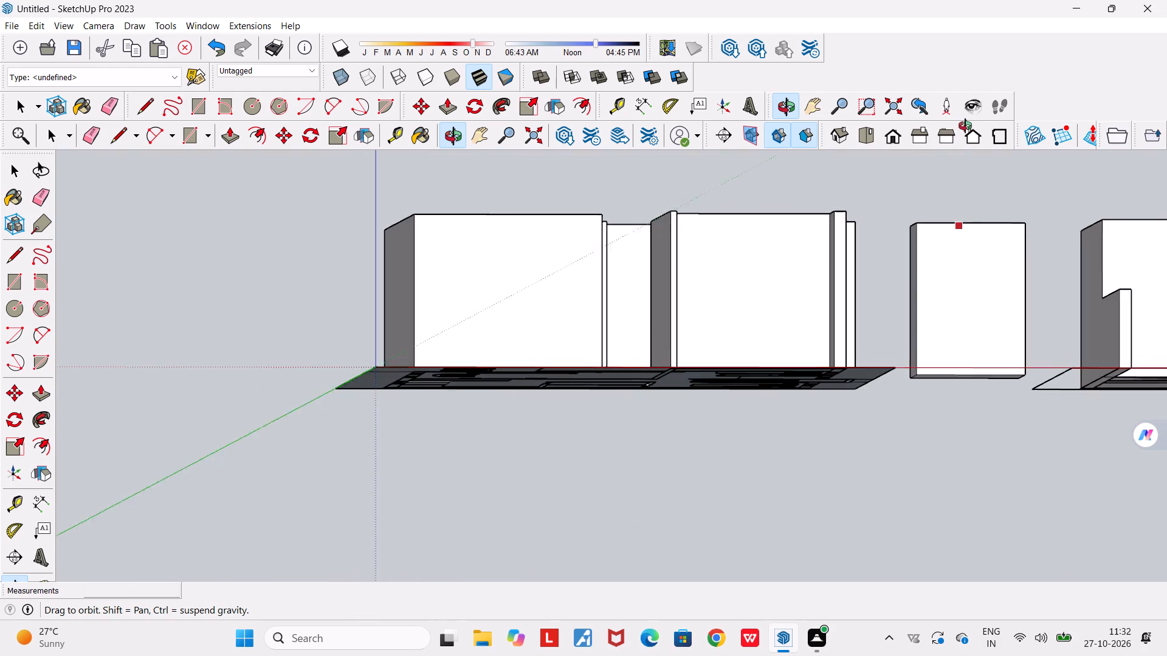
pyautogui.moveTo(965, 126); pyautogui.dragTo(966, 122, button='middle')
pyautogui.scroll(4, 971, 271)
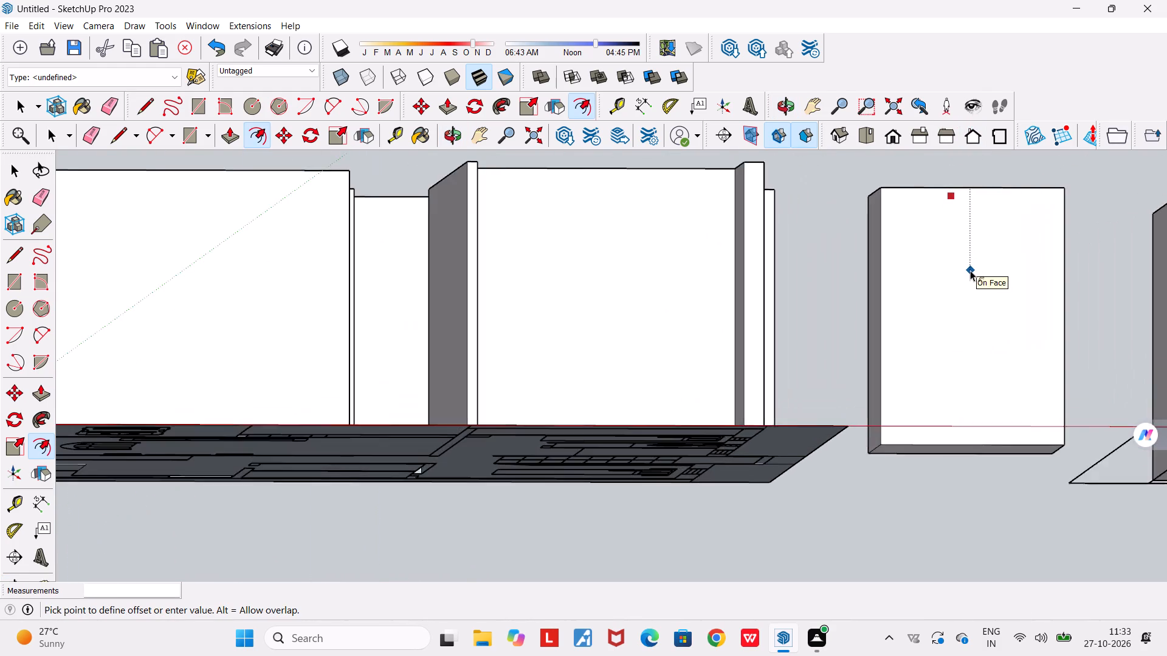
pyautogui.scroll(2, 970, 270)
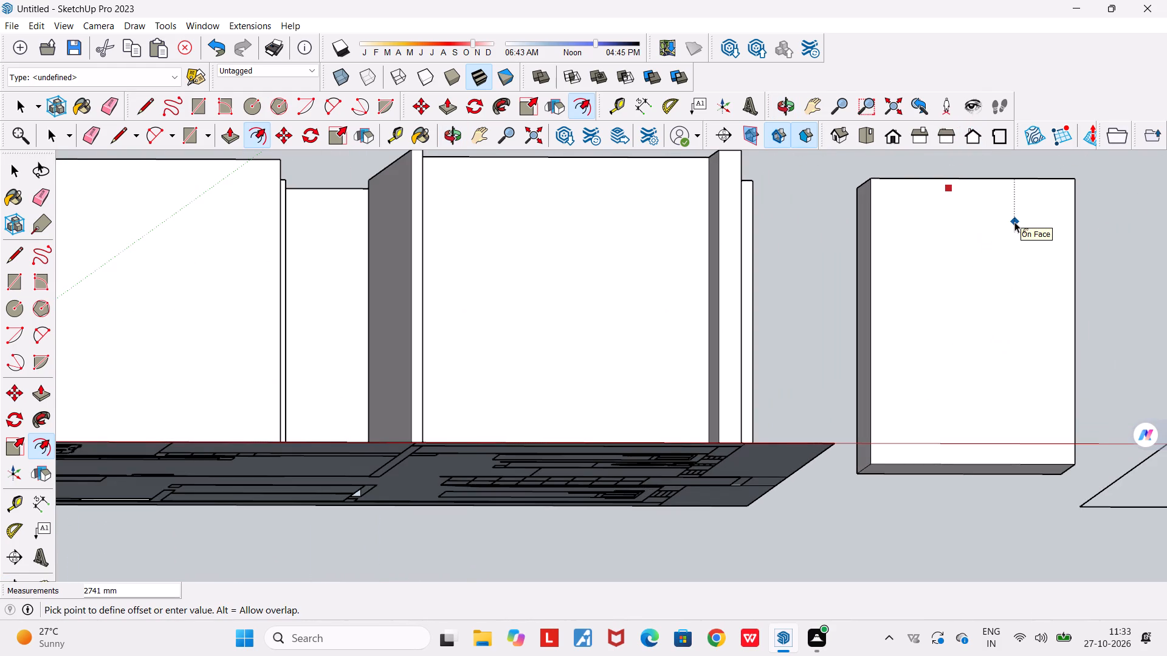
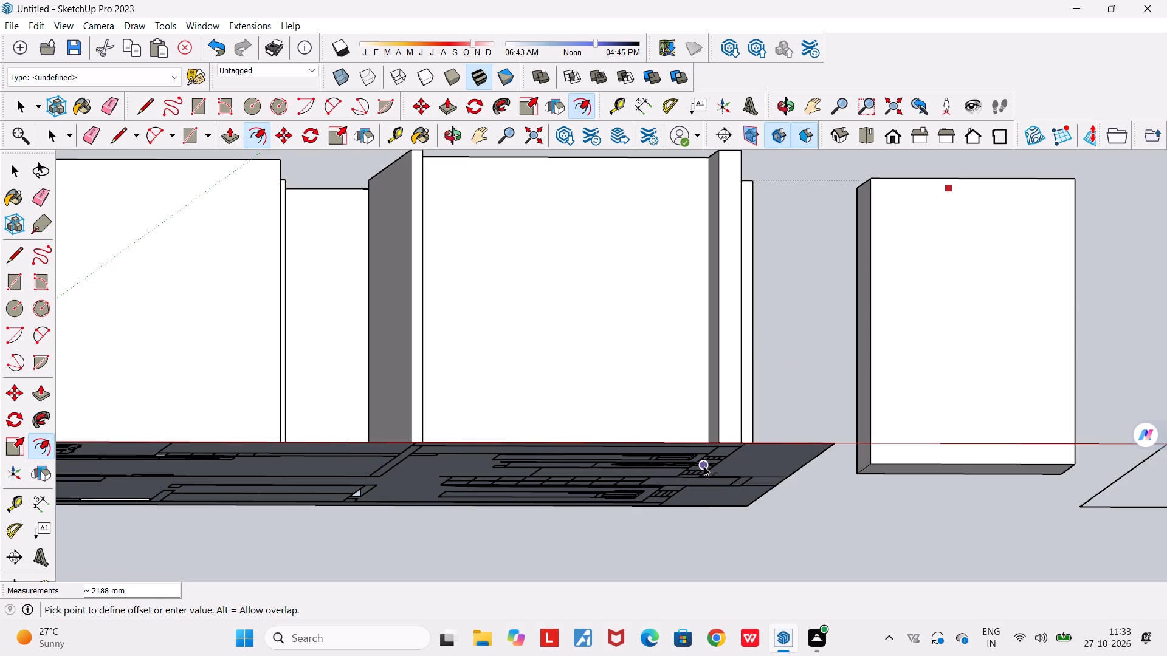
# Place the inward offset of the top face's outline on the separate block between the first and second plans.
pyautogui.moveTo(808, 361); pyautogui.dragTo(811, 461, button='middle')
pyautogui.scroll(-4, 811, 461)
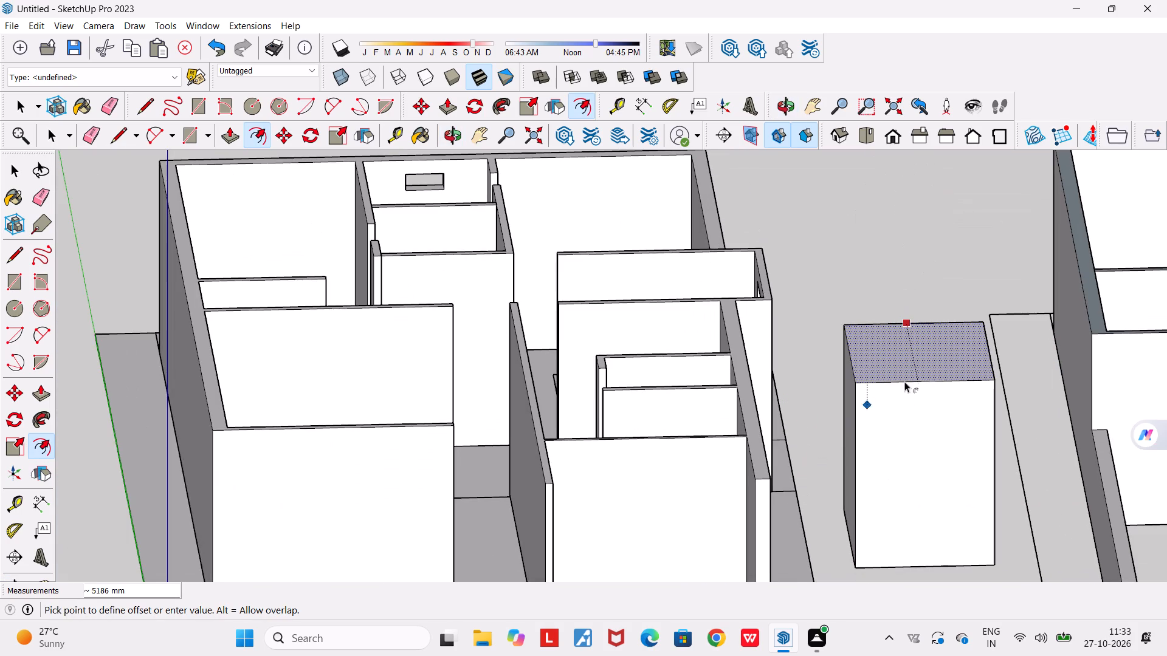
pyautogui.moveTo(921, 367); pyautogui.dragTo(918, 468, button='middle')
pyautogui.scroll(-3, 918, 468)
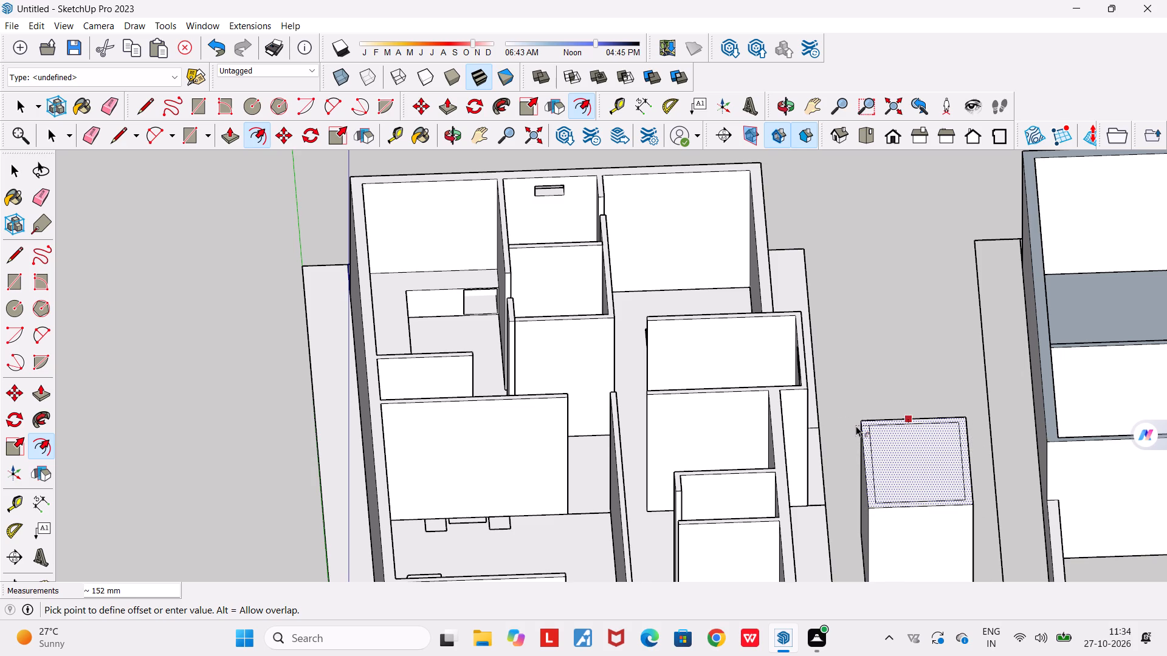
pyautogui.scroll(6, 856, 426)
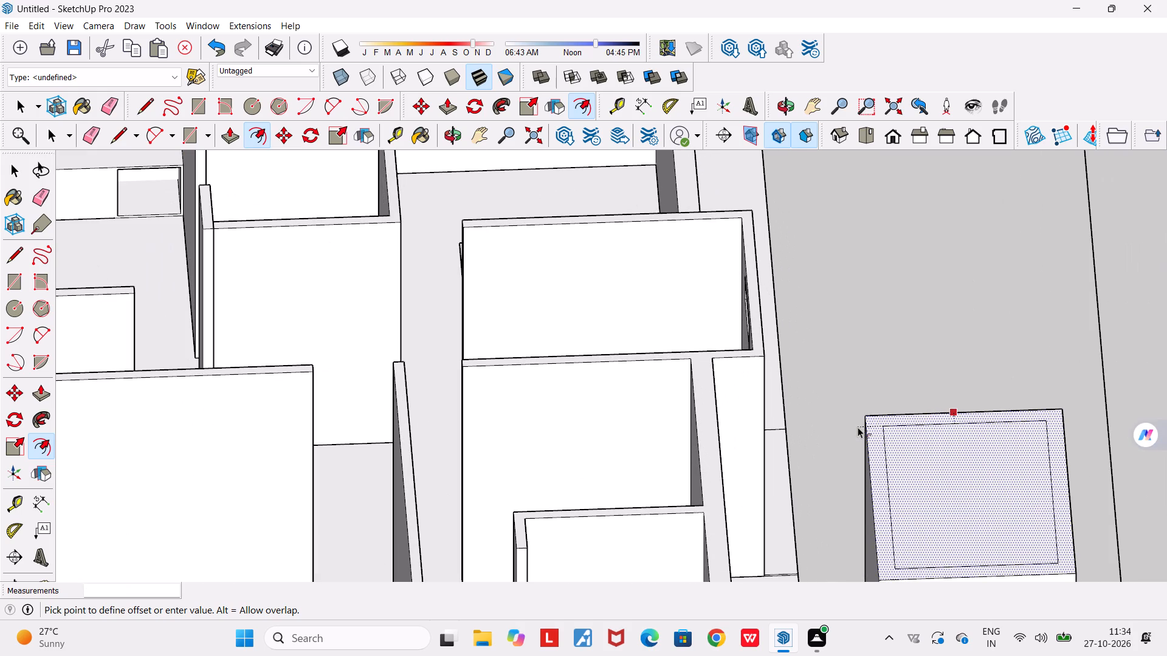
pyautogui.click(853, 425)
# Push/Pull the inner top face of the separate block up 47 mm.
pyautogui.moveTo(962, 443); pyautogui.dragTo(923, 278, button='middle')
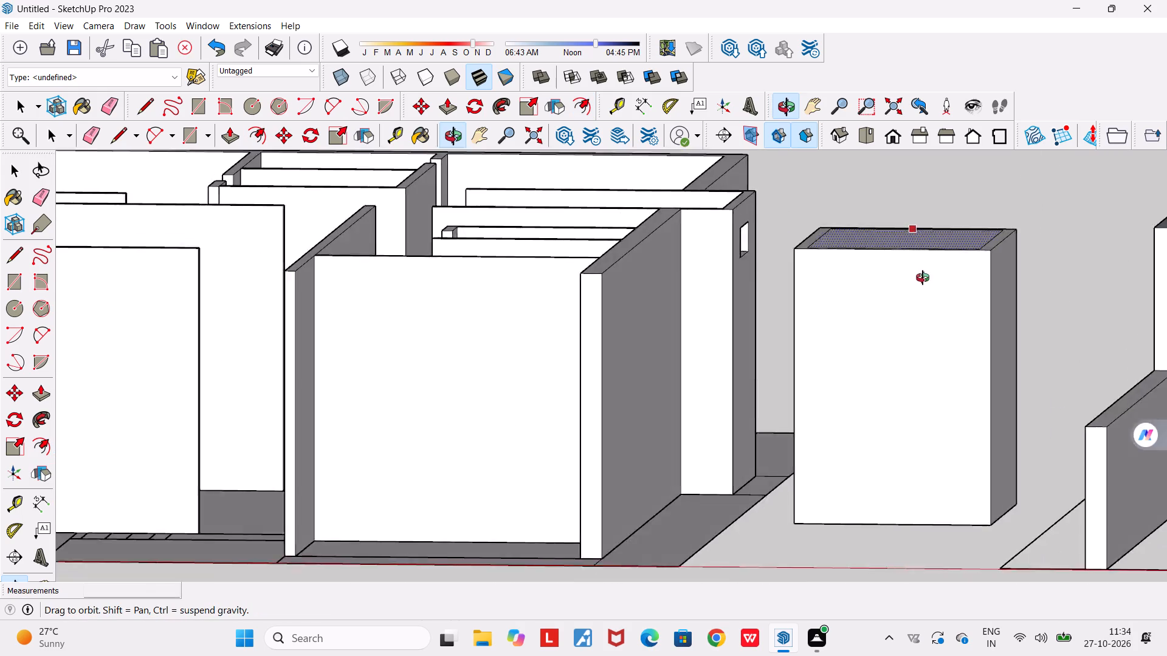
pyautogui.moveTo(923, 278); pyautogui.dragTo(950, 295, button='middle')
pyautogui.scroll(-1, 950, 295)
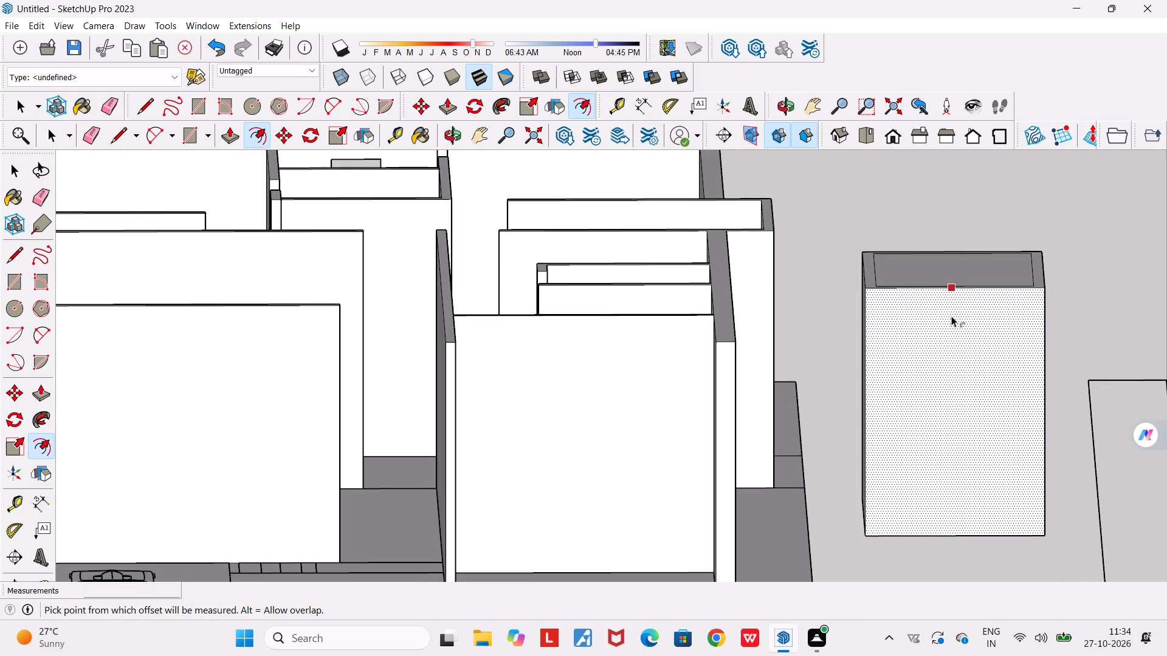
pyautogui.moveTo(936, 307); pyautogui.dragTo(945, 456, button='middle')
pyautogui.scroll(2, 946, 443)
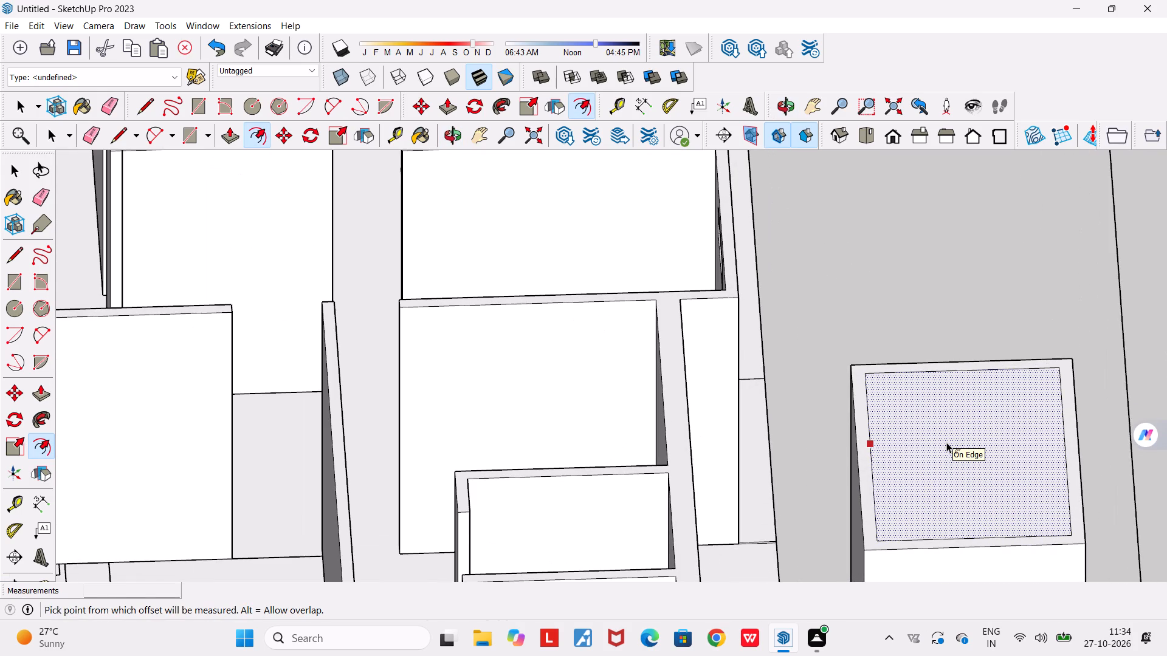
pyautogui.scroll(1, 935, 440)
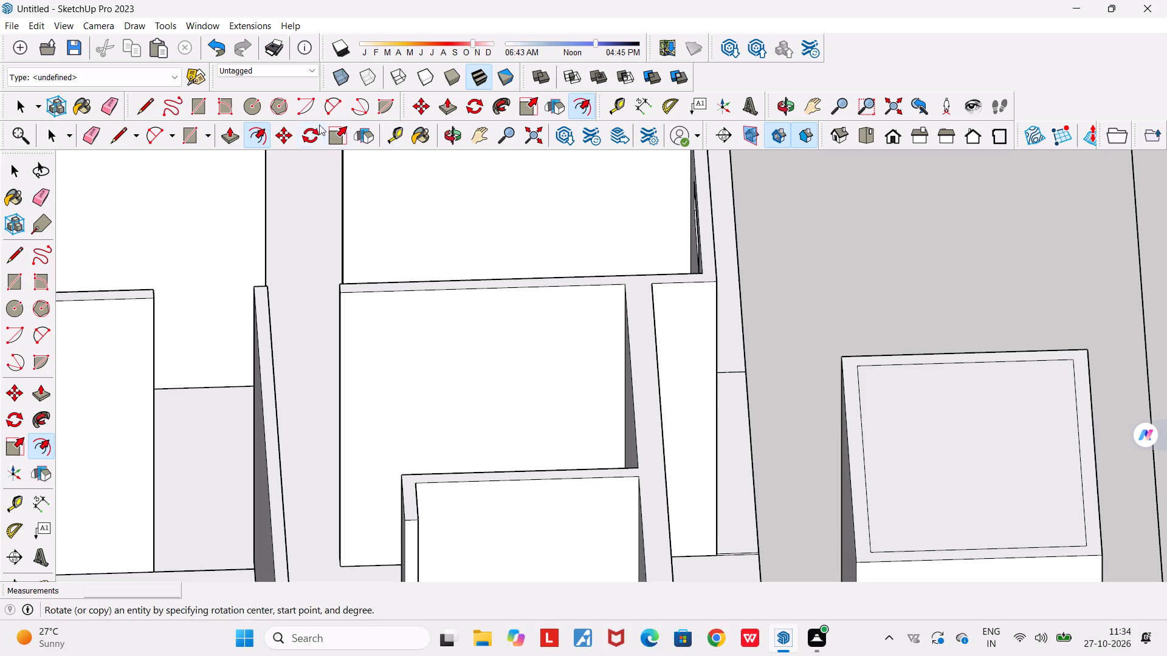
pyautogui.click(229, 142)
pyautogui.click(937, 436)
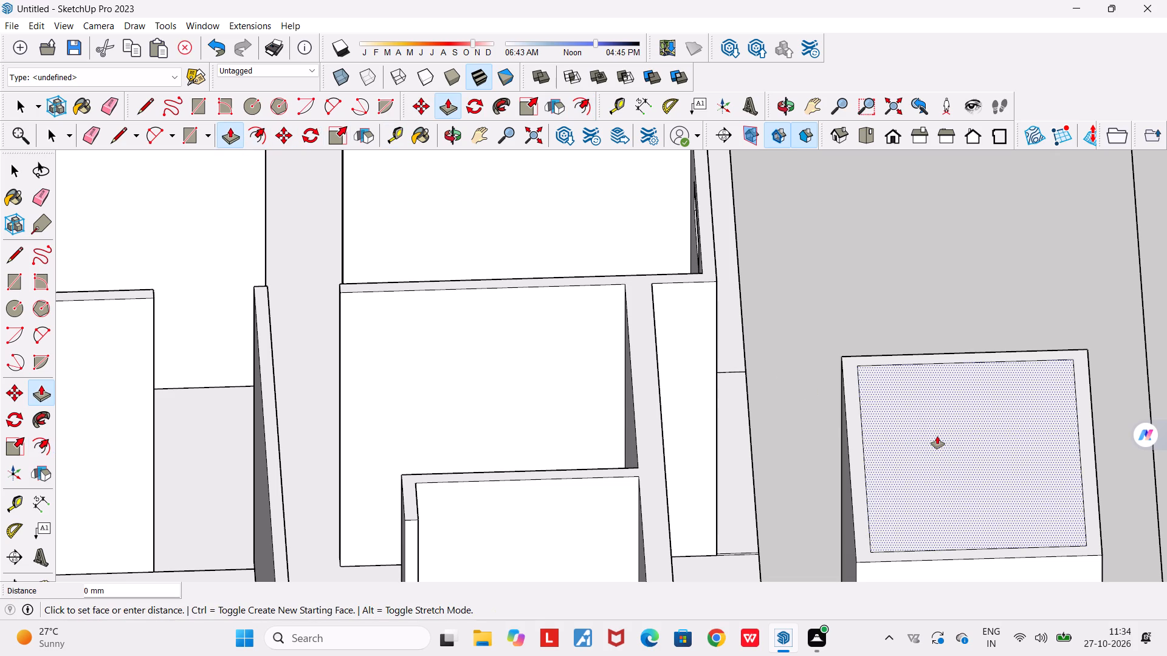
pyautogui.click(937, 432)
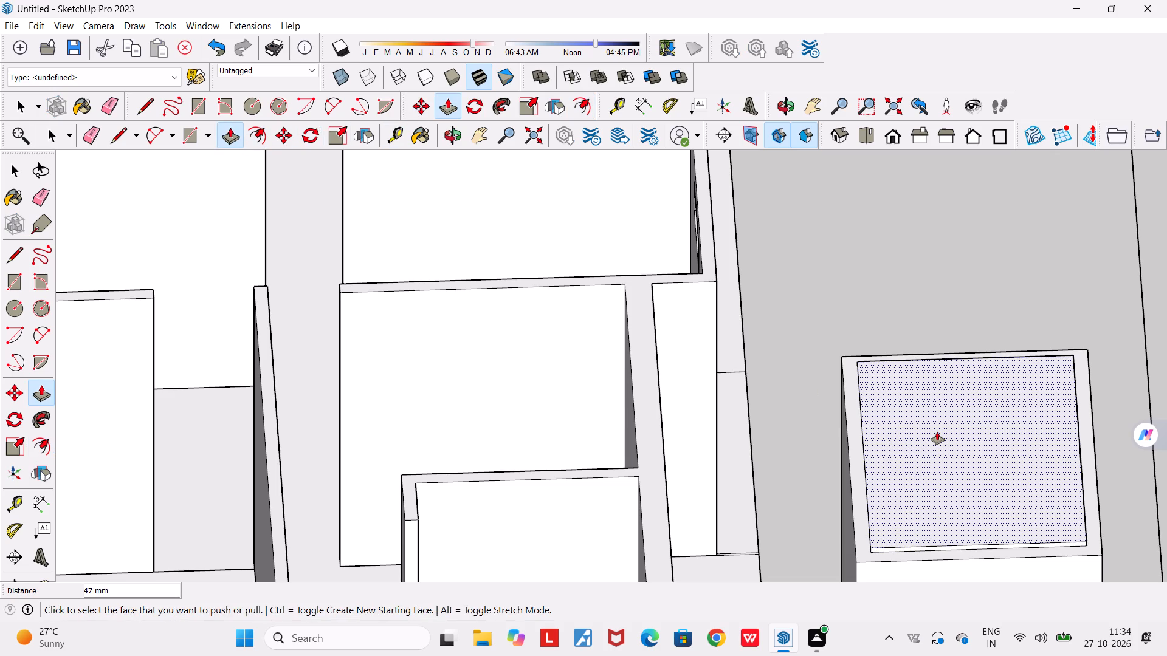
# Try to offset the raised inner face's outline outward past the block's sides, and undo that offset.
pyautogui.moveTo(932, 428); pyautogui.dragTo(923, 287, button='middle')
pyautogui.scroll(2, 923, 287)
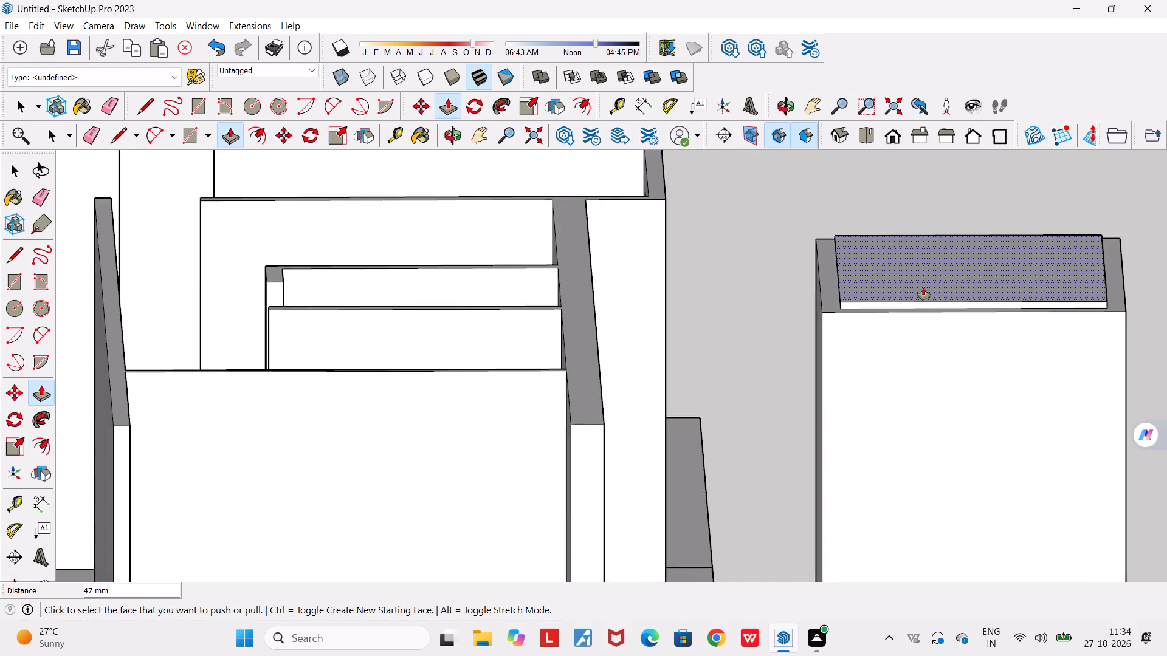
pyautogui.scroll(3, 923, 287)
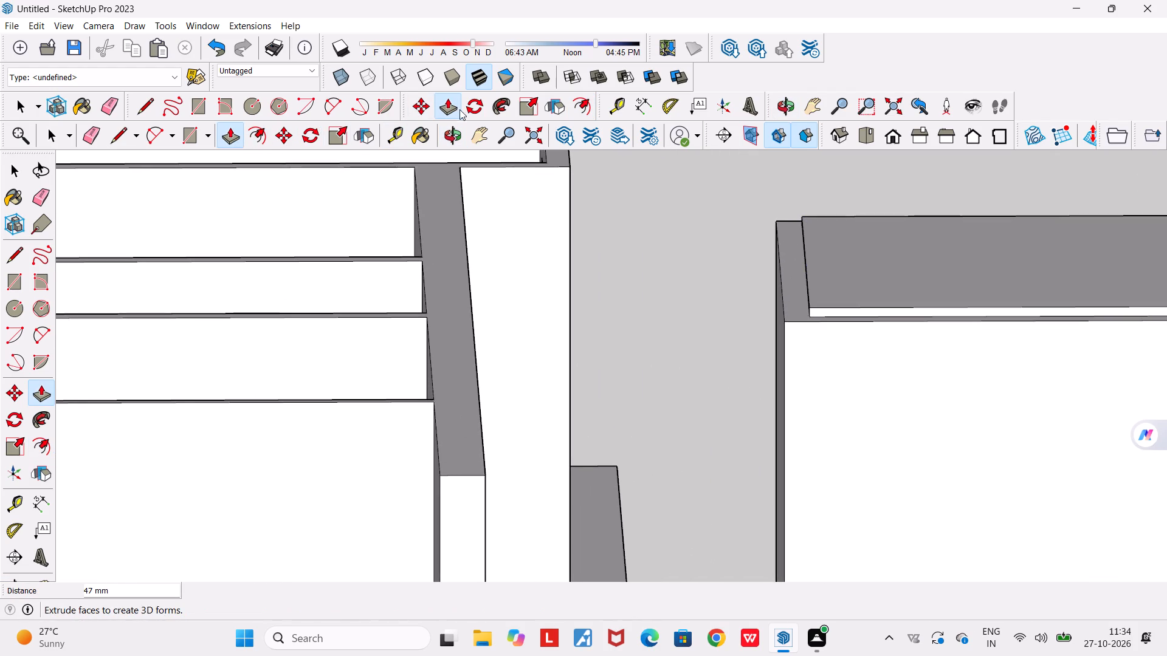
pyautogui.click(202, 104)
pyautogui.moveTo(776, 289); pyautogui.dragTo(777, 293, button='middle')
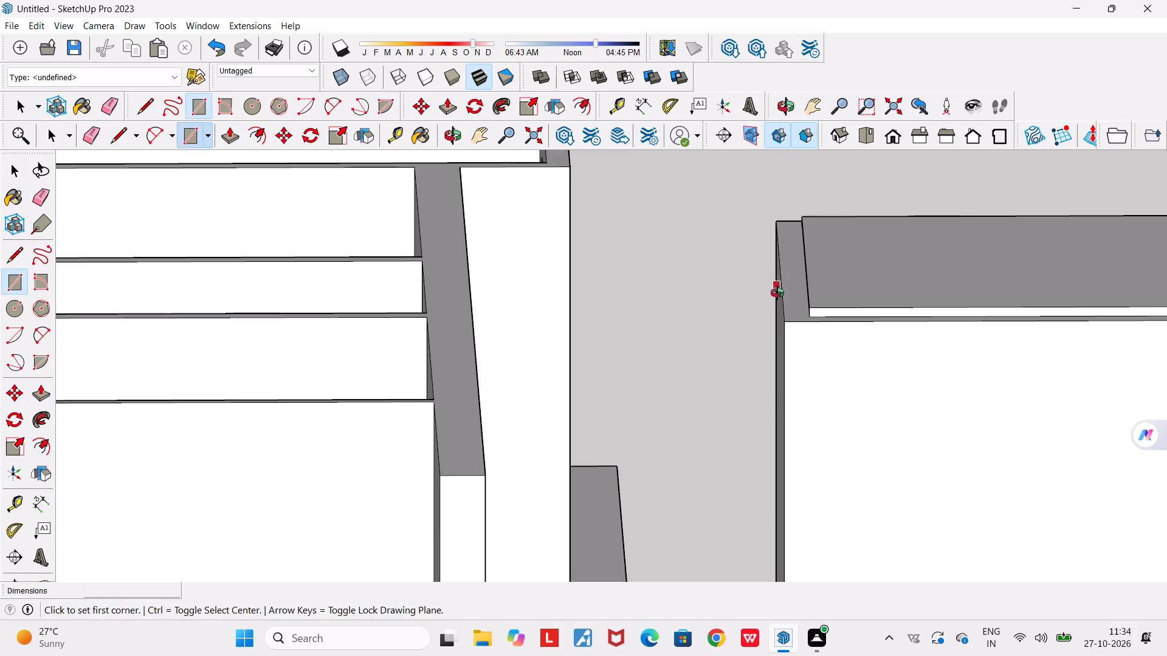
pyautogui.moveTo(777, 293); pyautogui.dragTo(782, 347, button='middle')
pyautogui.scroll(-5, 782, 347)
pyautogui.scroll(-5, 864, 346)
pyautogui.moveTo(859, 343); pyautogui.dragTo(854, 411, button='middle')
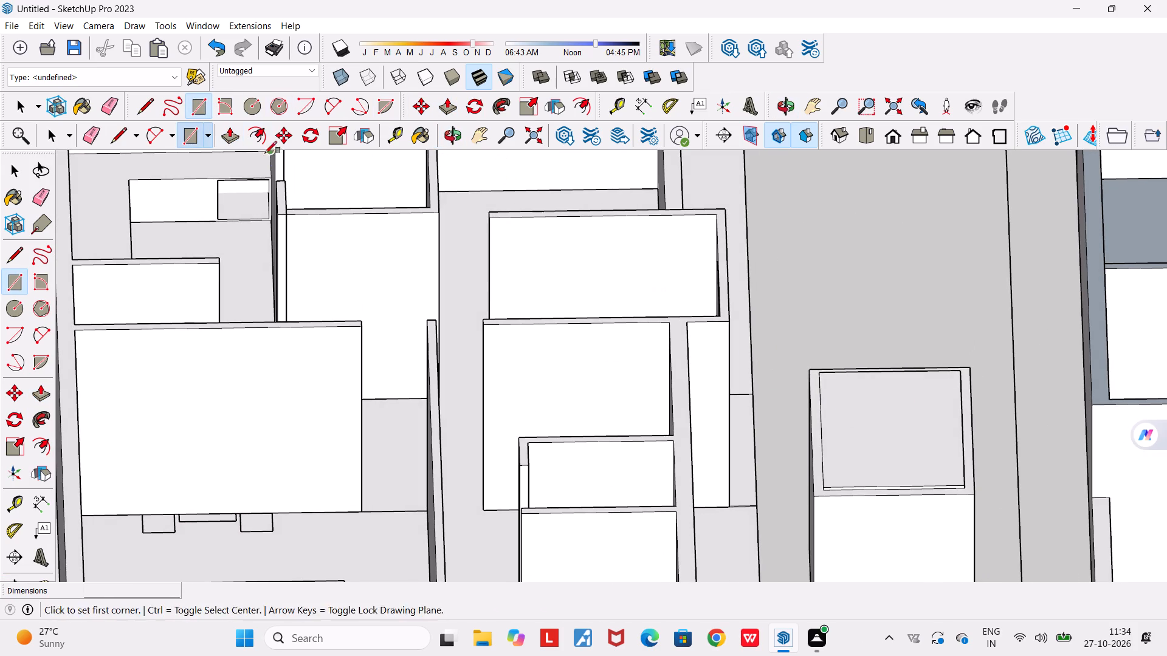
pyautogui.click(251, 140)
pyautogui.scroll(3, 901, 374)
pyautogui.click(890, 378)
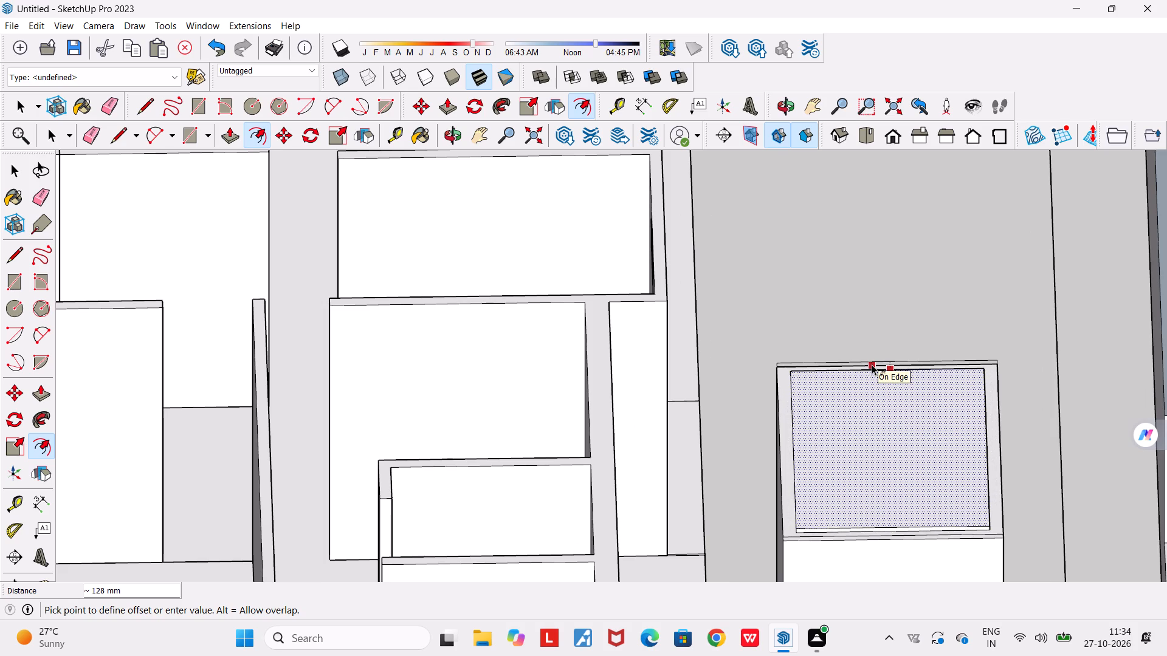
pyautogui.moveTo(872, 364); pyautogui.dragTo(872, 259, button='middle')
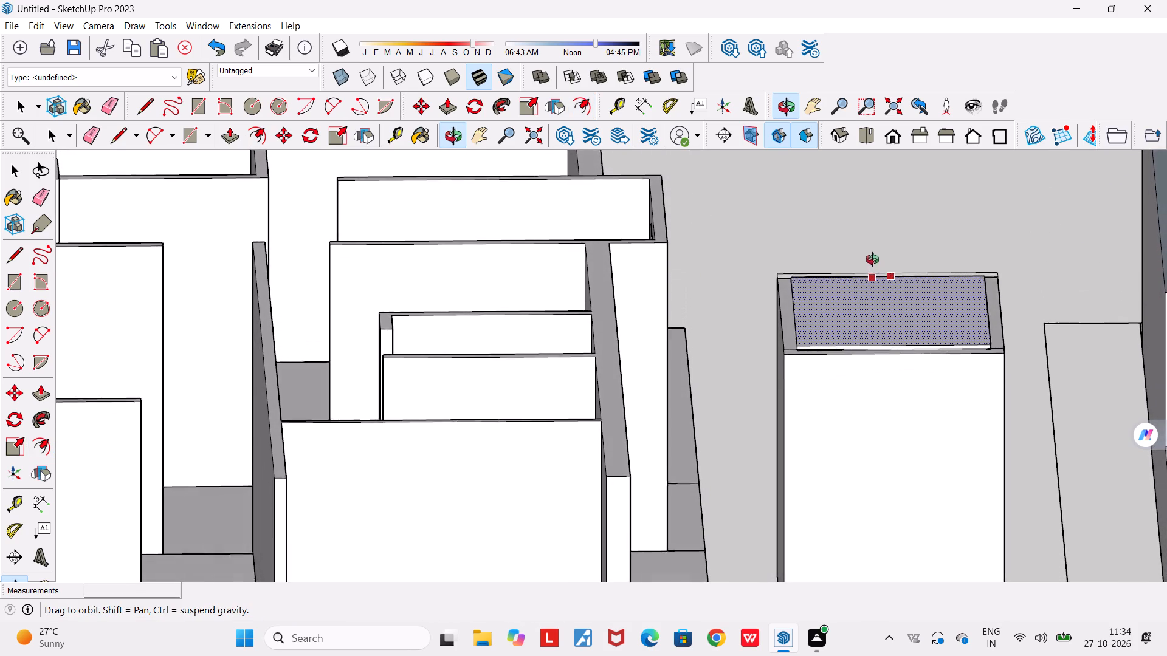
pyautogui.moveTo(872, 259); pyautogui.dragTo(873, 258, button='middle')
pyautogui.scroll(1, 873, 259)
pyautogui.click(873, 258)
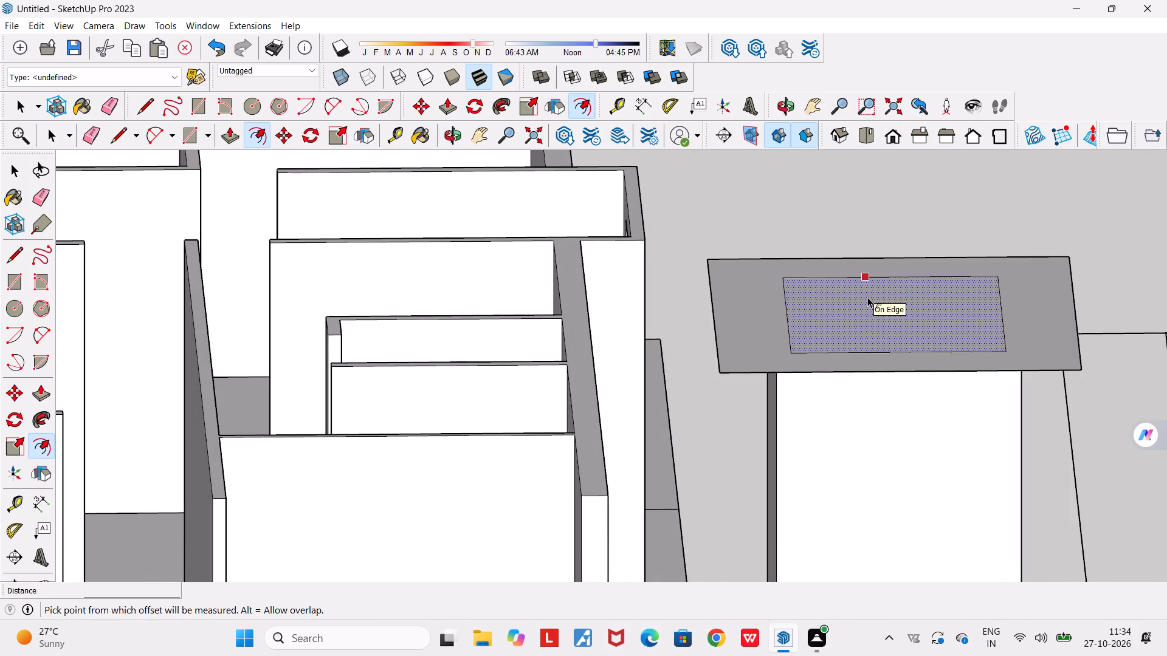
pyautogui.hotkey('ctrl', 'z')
# Offset the raised inner face's outline outward about 128 mm to line up with the block's outer edges.
pyautogui.moveTo(867, 302); pyautogui.dragTo(870, 304, button='middle')
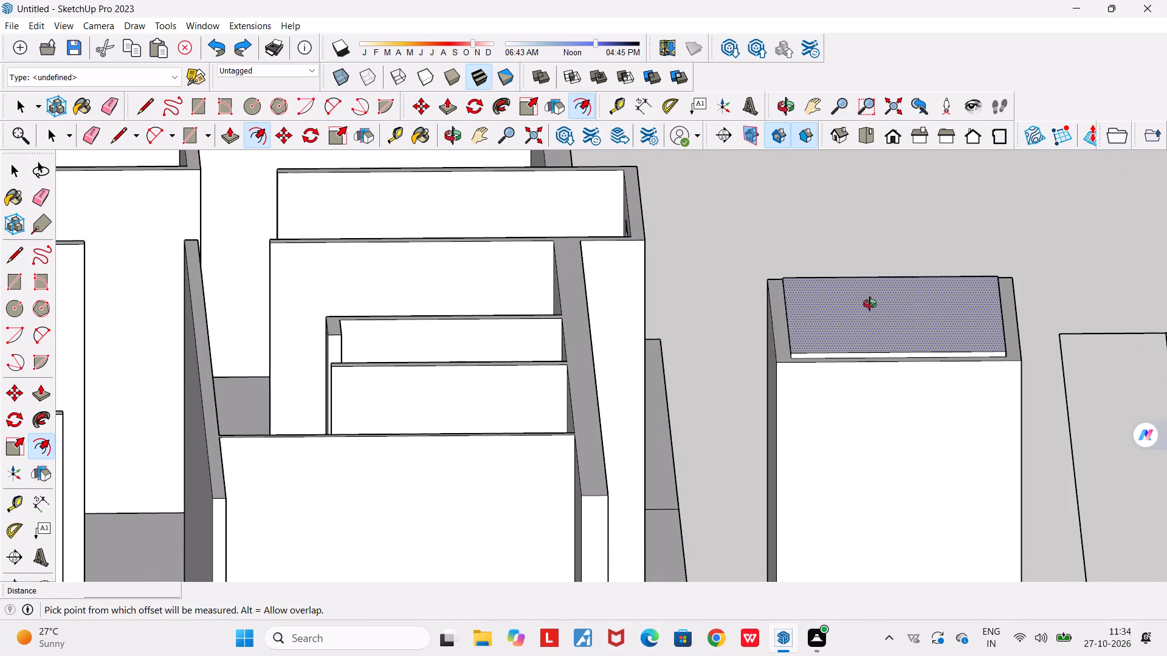
pyautogui.moveTo(870, 304); pyautogui.dragTo(879, 421, button='middle')
pyautogui.click(885, 376)
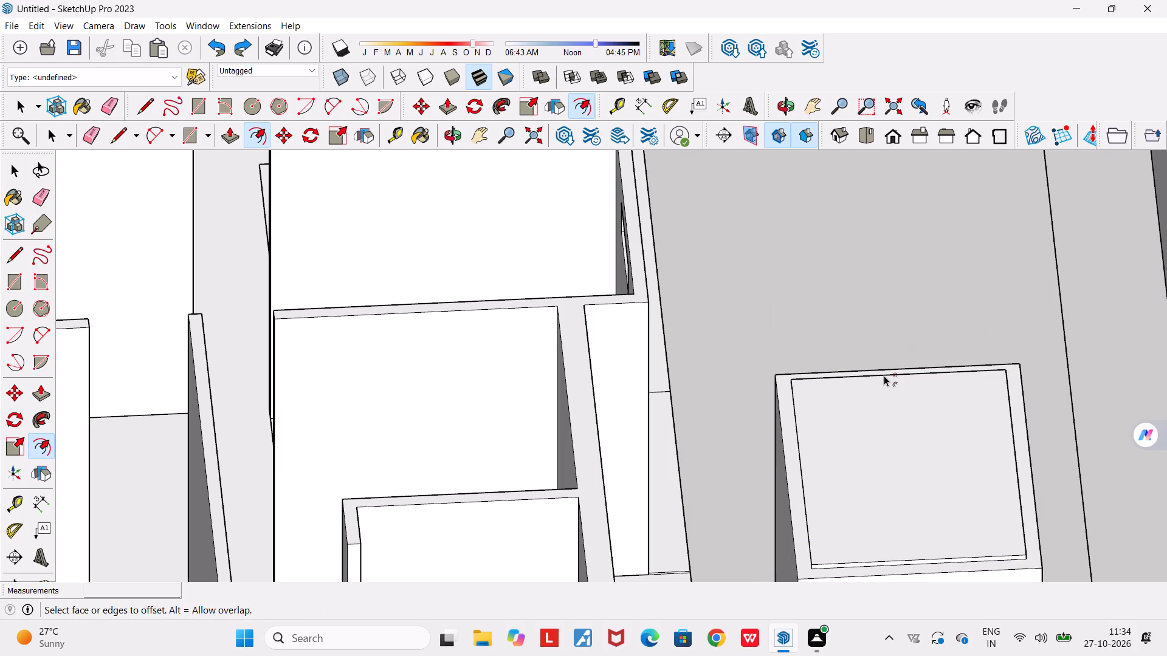
pyautogui.scroll(1, 884, 375)
pyautogui.moveTo(885, 383); pyautogui.dragTo(884, 434, button='middle')
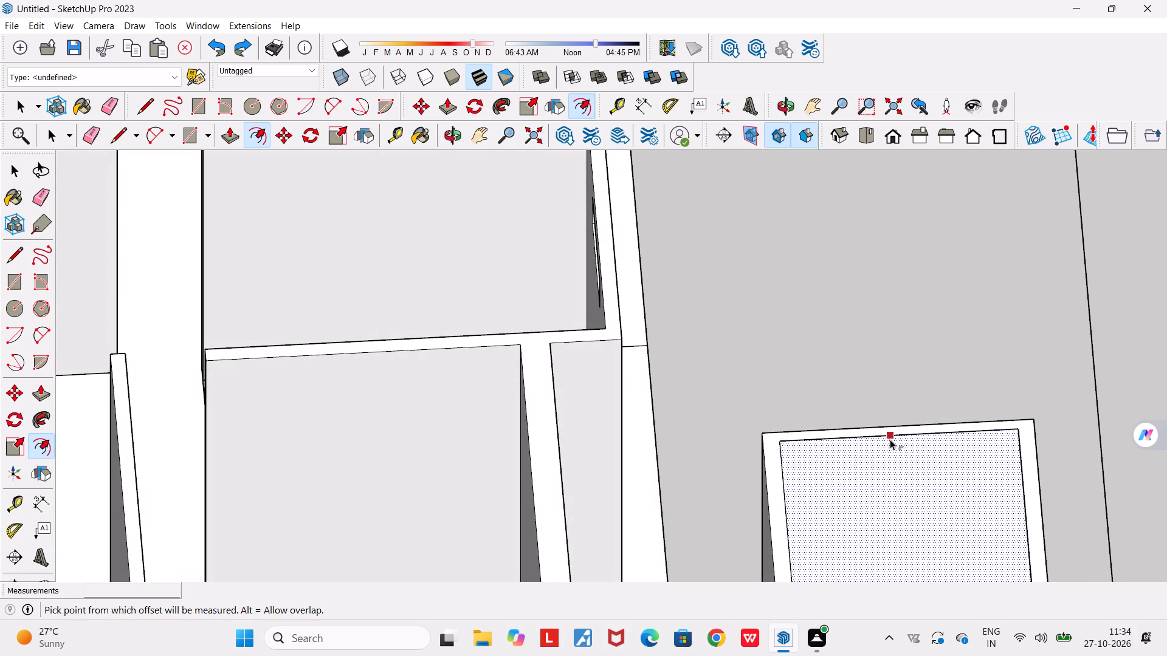
pyautogui.click(887, 440)
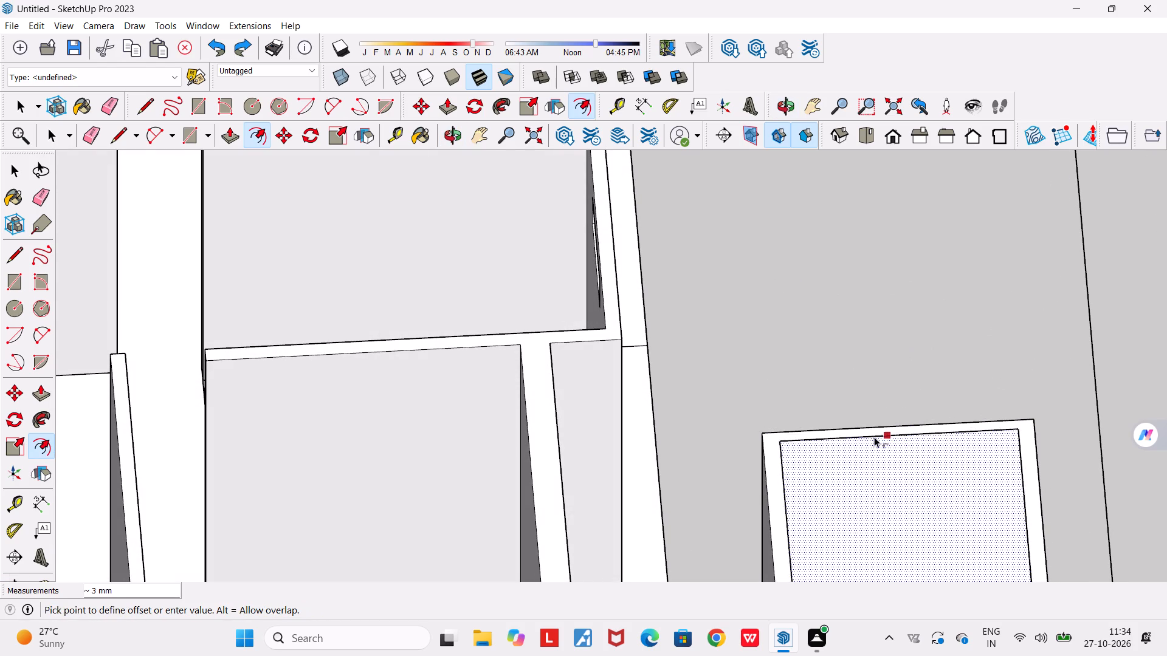
pyautogui.click(871, 429)
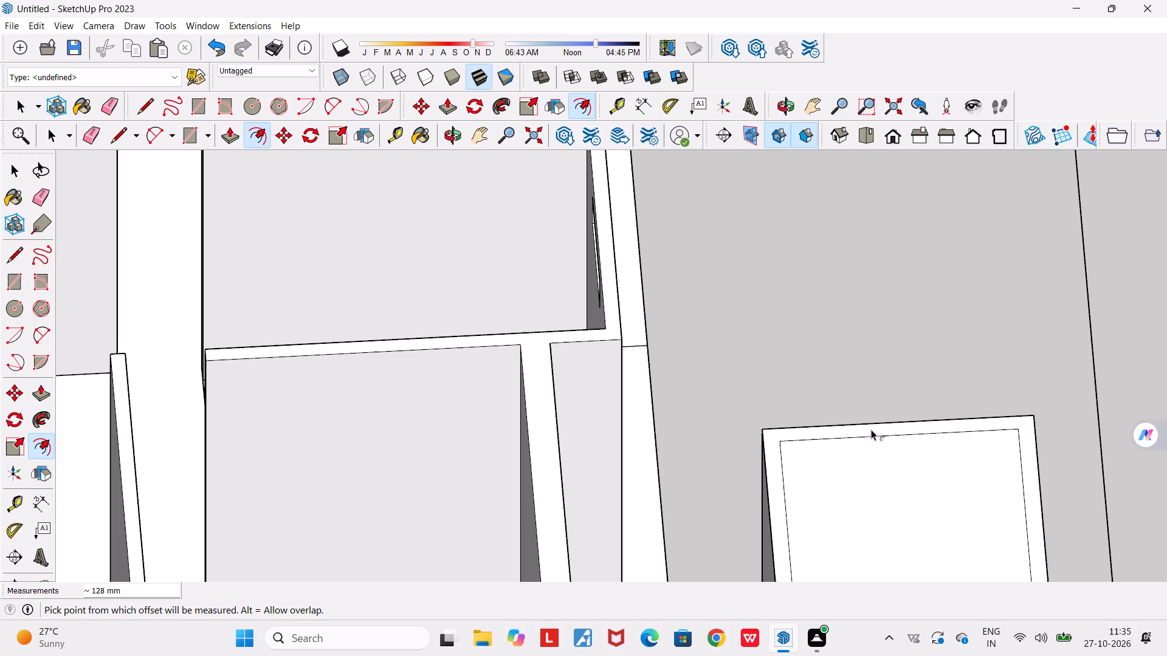
# Erase the four inner outline edges on the separate block's enlarged top face.
pyautogui.moveTo(871, 429); pyautogui.dragTo(849, 225, button='middle')
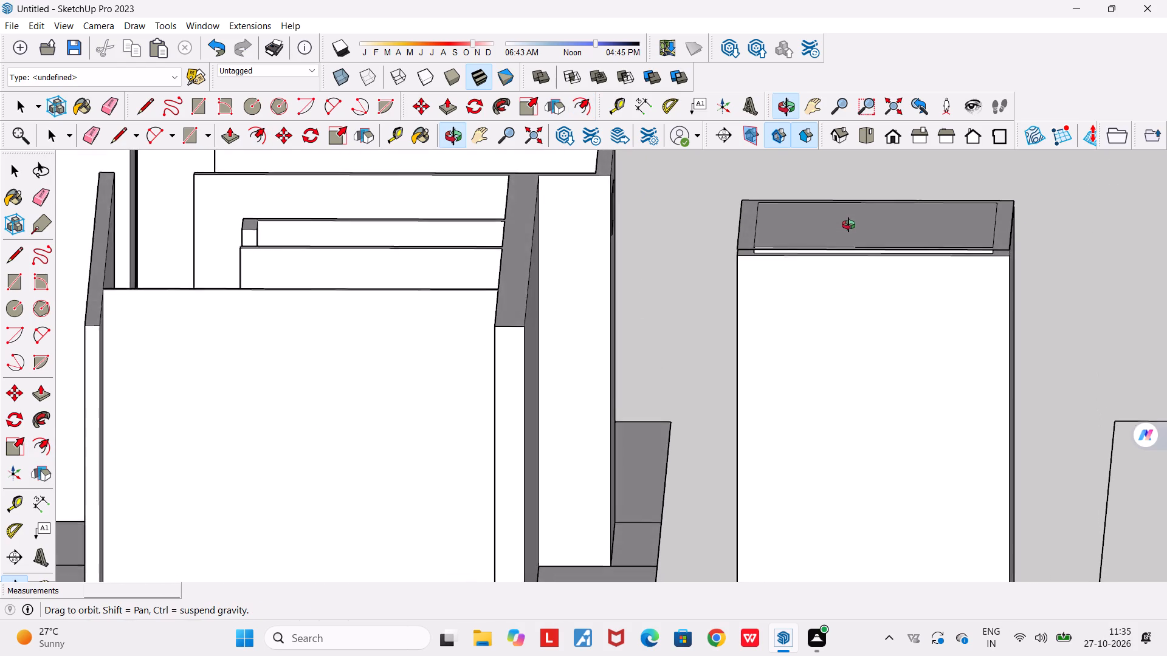
pyautogui.moveTo(849, 225); pyautogui.dragTo(847, 220, button='middle')
pyautogui.scroll(5, 738, 212)
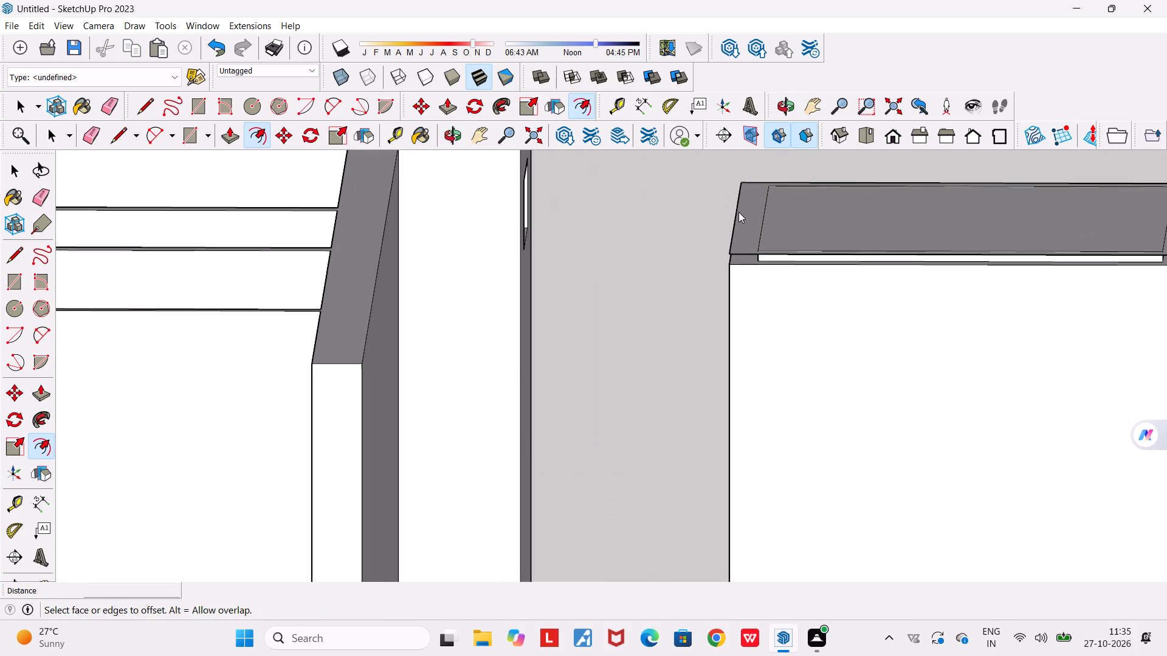
pyautogui.scroll(3, 787, 180)
pyautogui.press('e')
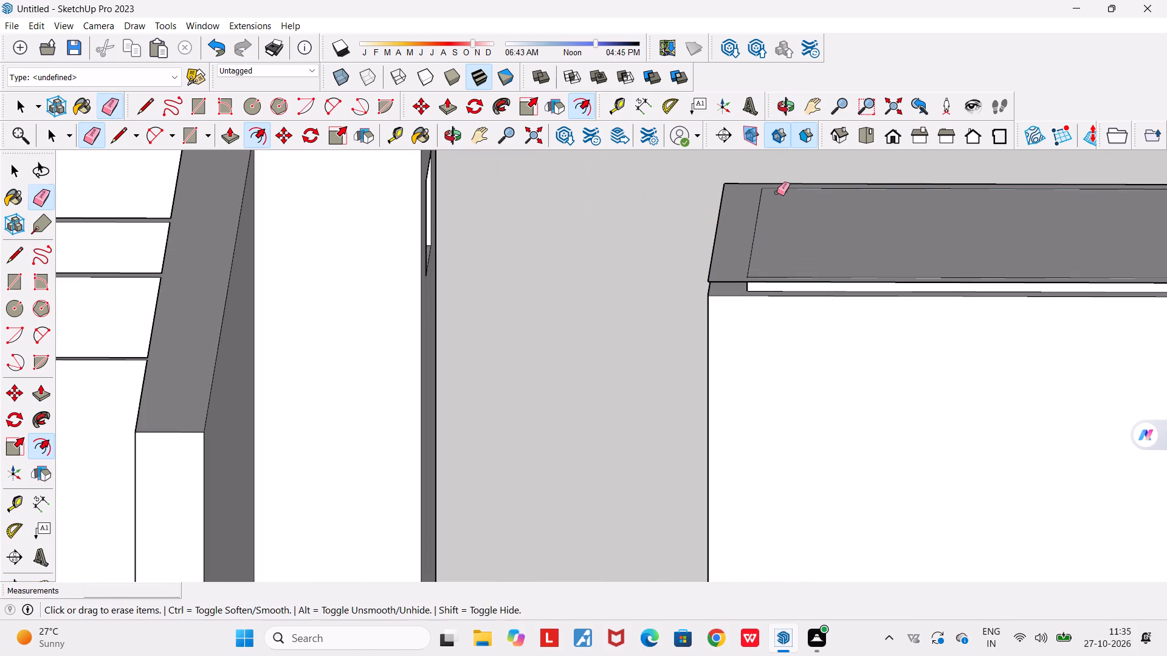
pyautogui.moveTo(757, 233); pyautogui.dragTo(748, 235)
pyautogui.click(775, 271)
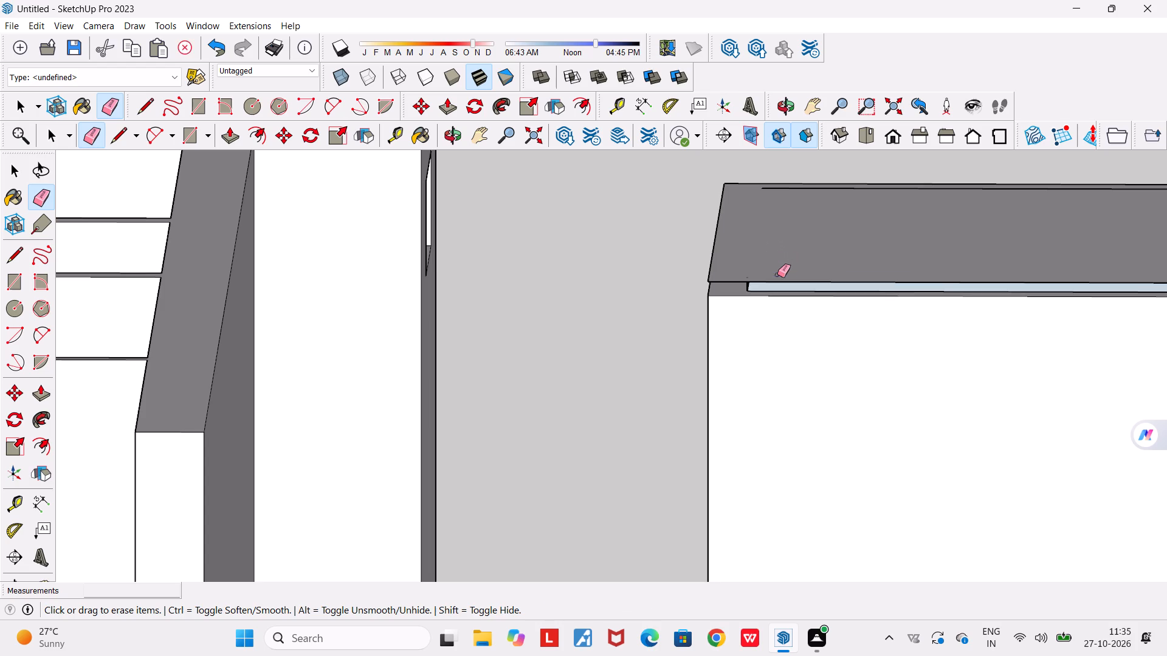
pyautogui.click(793, 190)
pyautogui.scroll(-4, 798, 234)
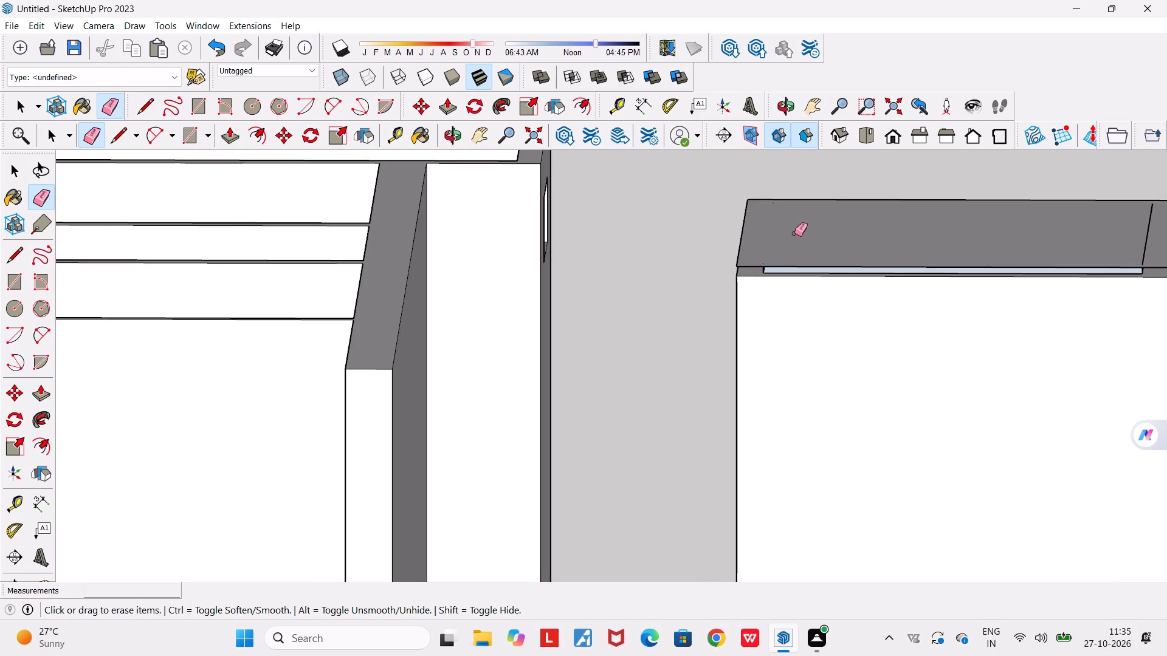
pyautogui.moveTo(1153, 236); pyautogui.dragTo(1146, 236)
pyautogui.scroll(-8, 1123, 222)
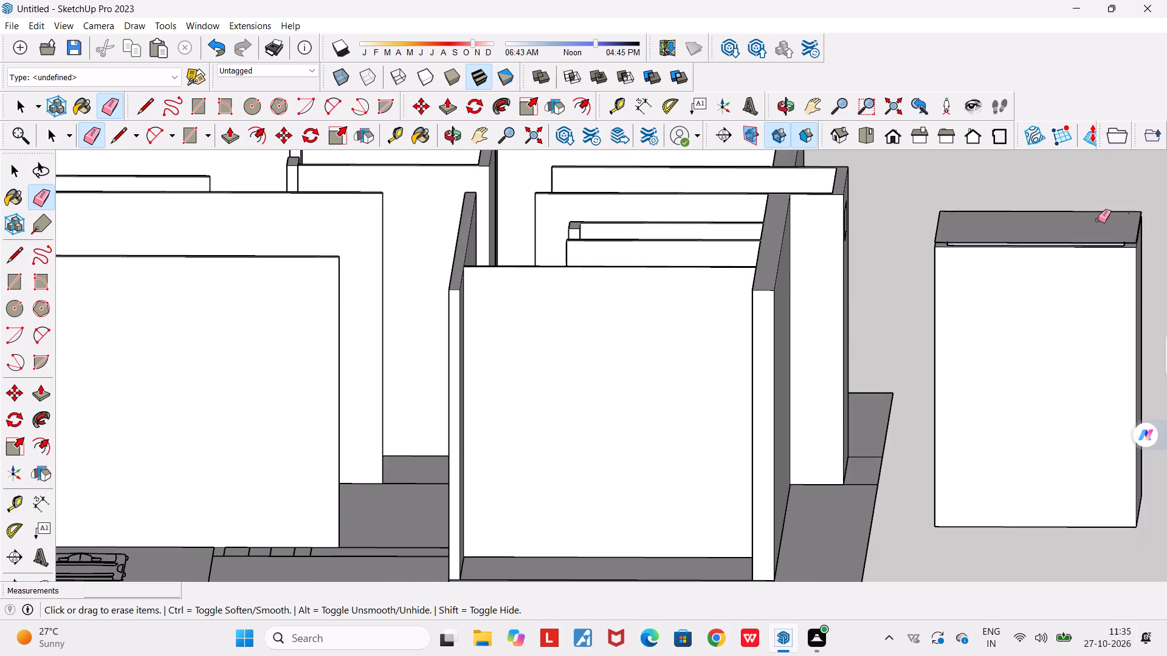
pyautogui.moveTo(1083, 220); pyautogui.dragTo(935, 230, button='middle')
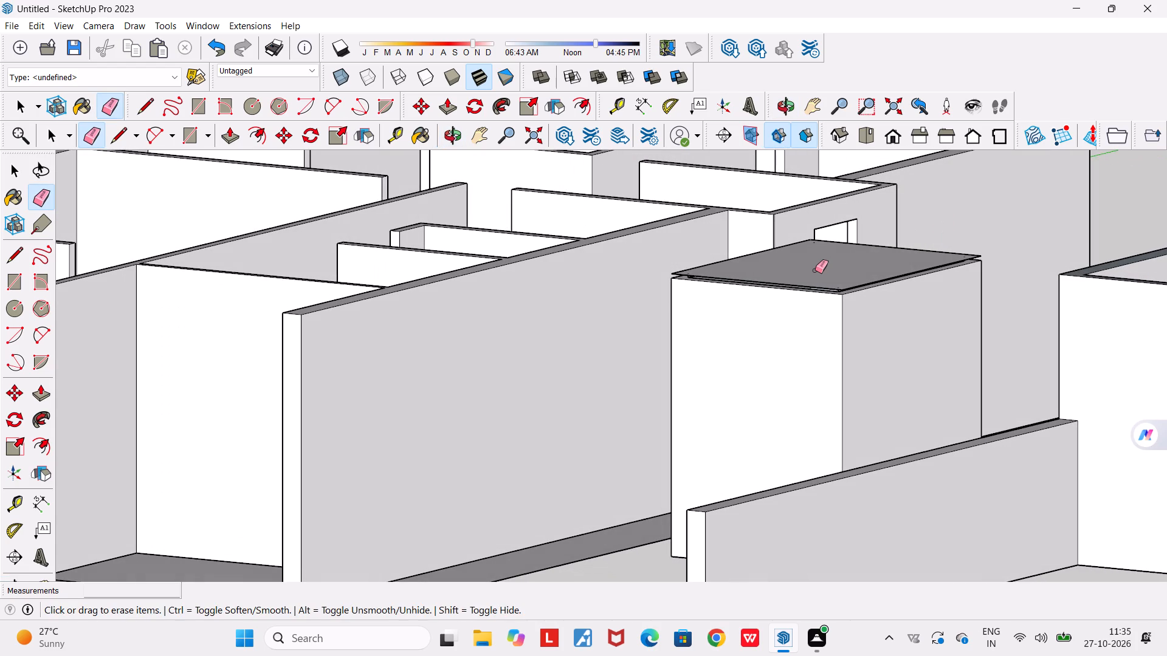
# Push/Pull the enlarged top face of the separate block up about 1423 mm.
pyautogui.press('space')
pyautogui.click(228, 142)
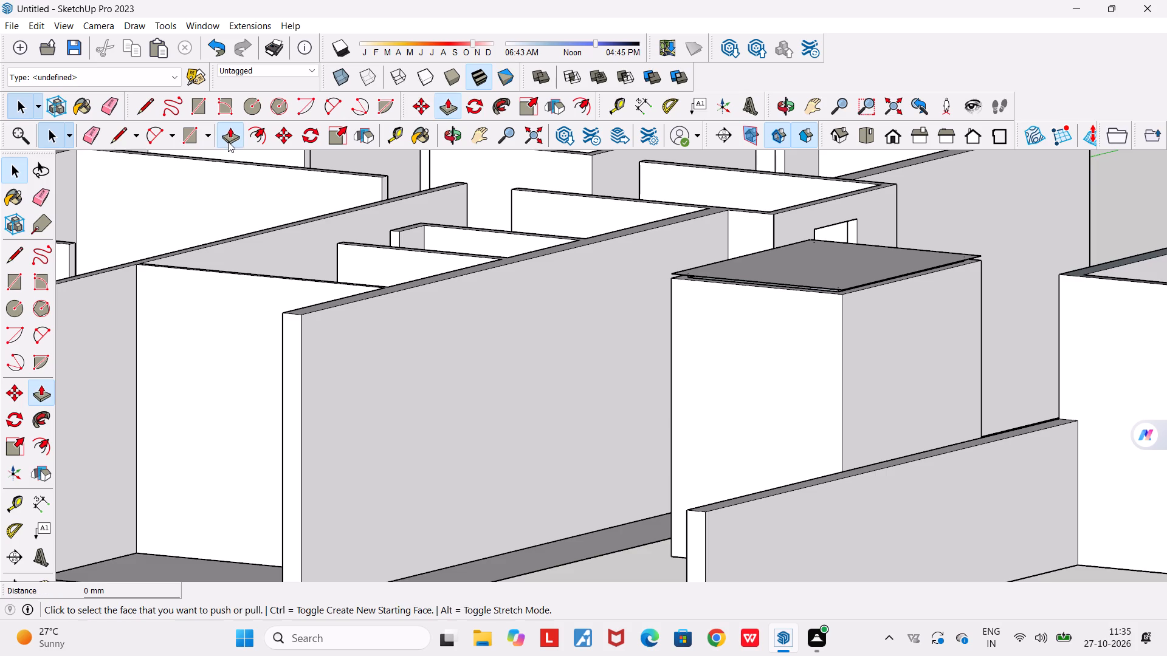
pyautogui.click(816, 269)
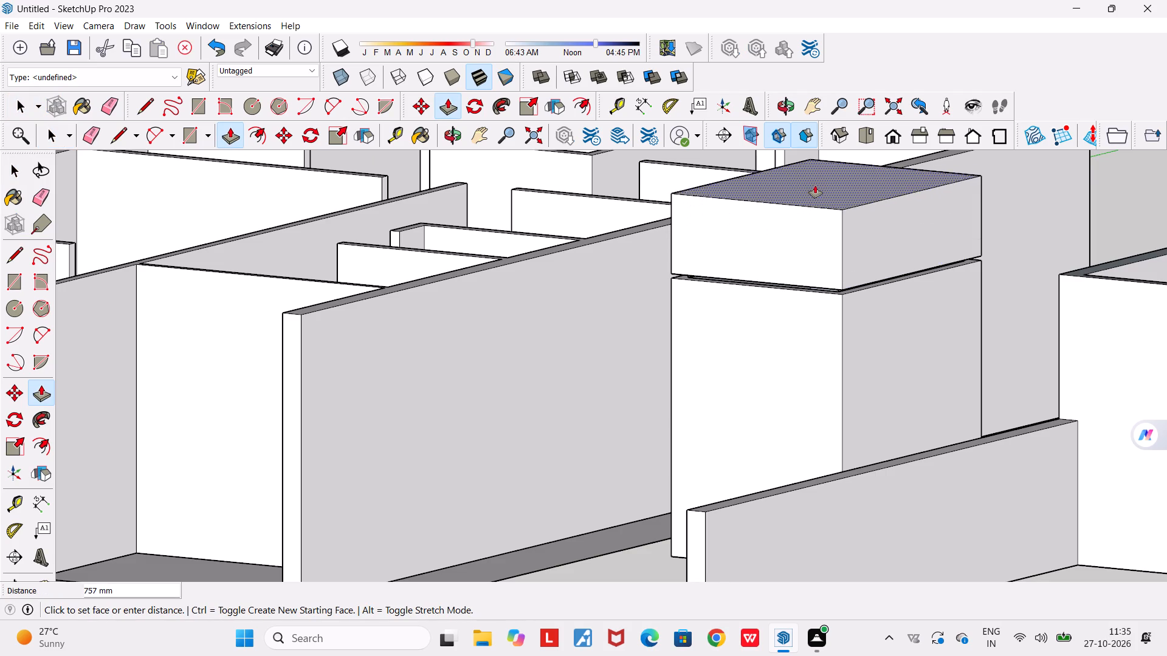
pyautogui.moveTo(815, 177); pyautogui.dragTo(883, 173, button='middle')
pyautogui.scroll(-10, 883, 173)
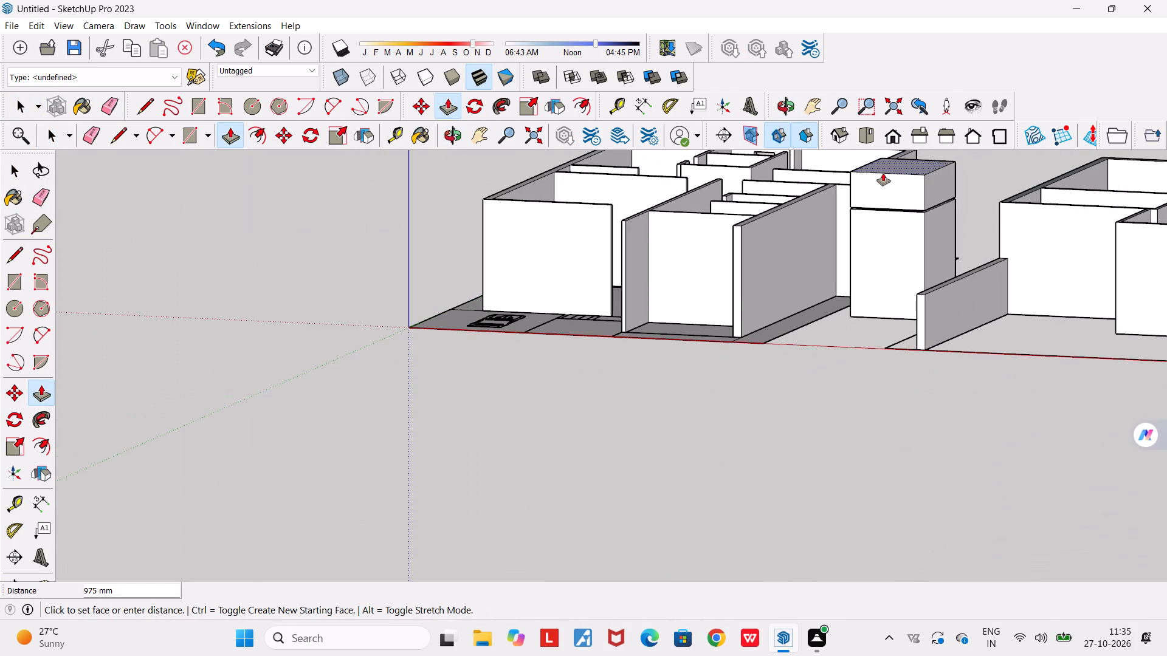
pyautogui.click(906, 152)
# Examine the separate block between the first two plans from several sides, especially the recessed gap between its lower and upper parts.
pyautogui.moveTo(876, 238); pyautogui.dragTo(1033, 241, button='middle')
pyautogui.scroll(-8, 1033, 241)
pyautogui.moveTo(981, 296); pyautogui.dragTo(1109, 290, button='middle')
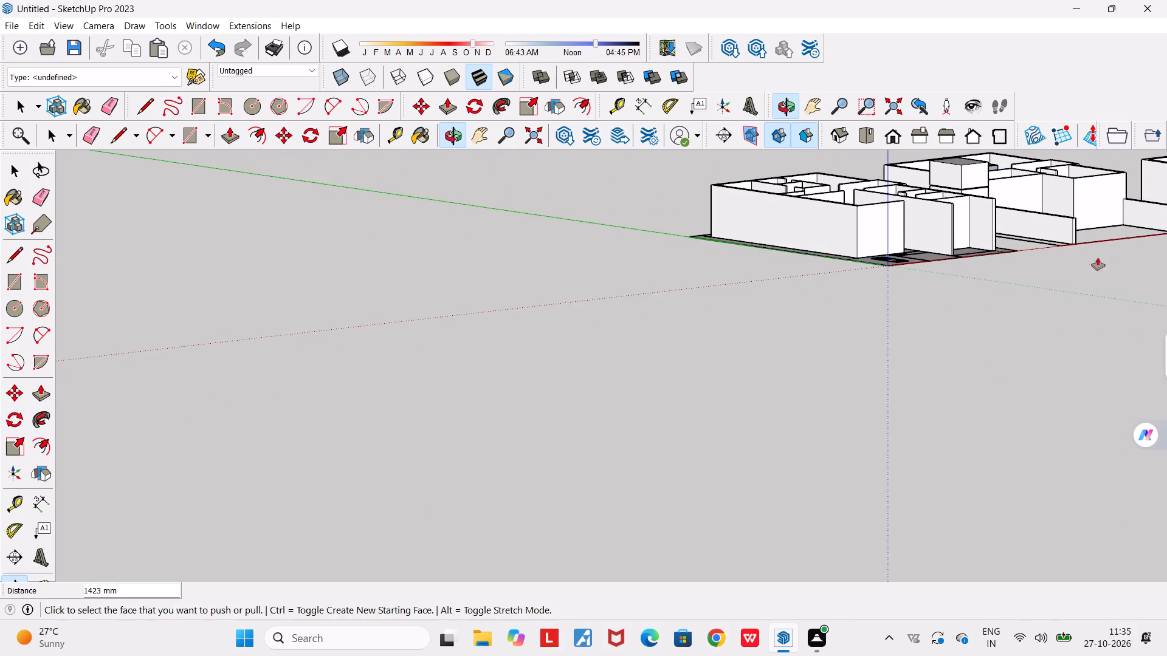
pyautogui.scroll(9, 997, 176)
pyautogui.press('space')
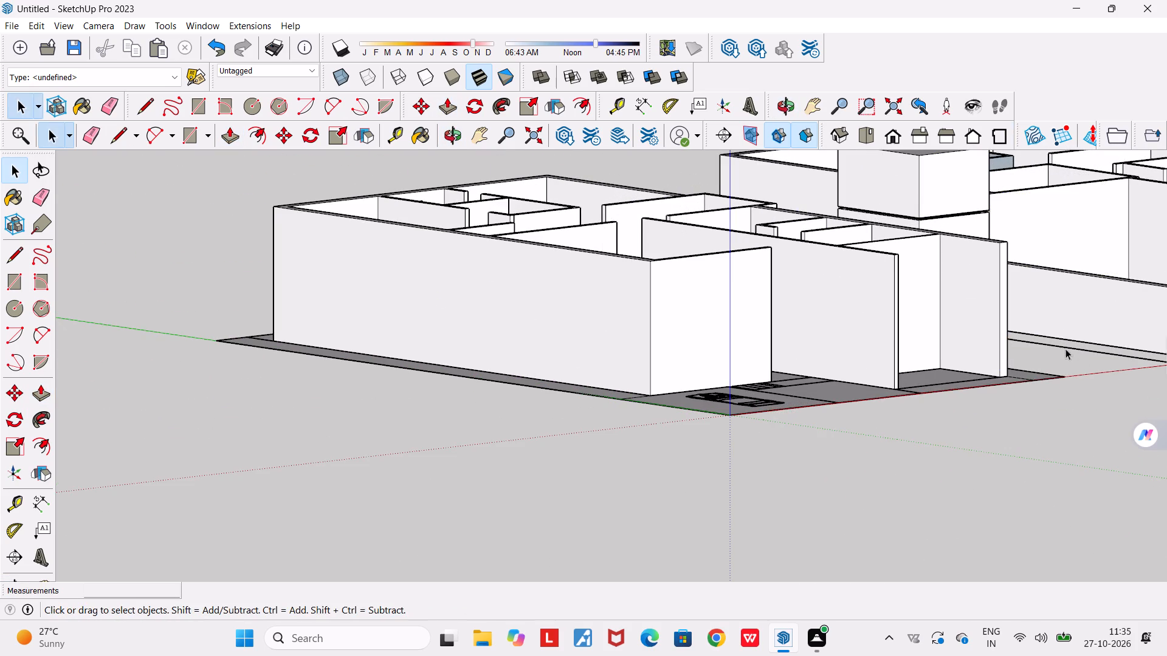
pyautogui.moveTo(1049, 343); pyautogui.dragTo(837, 340, button='middle')
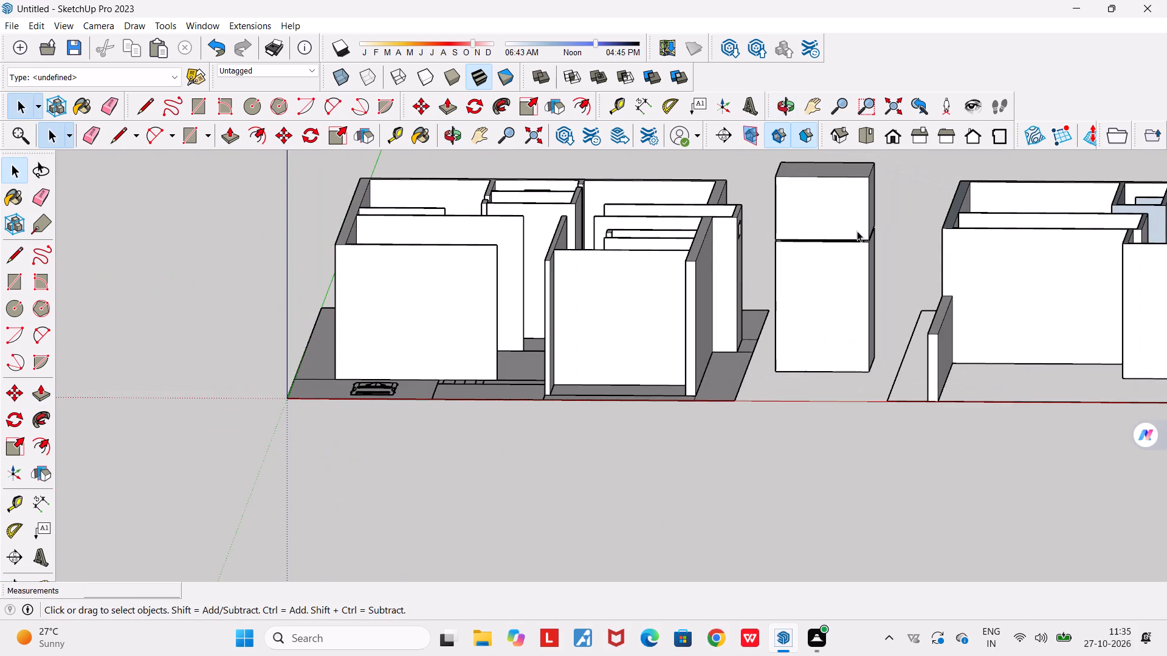
pyautogui.click(817, 100)
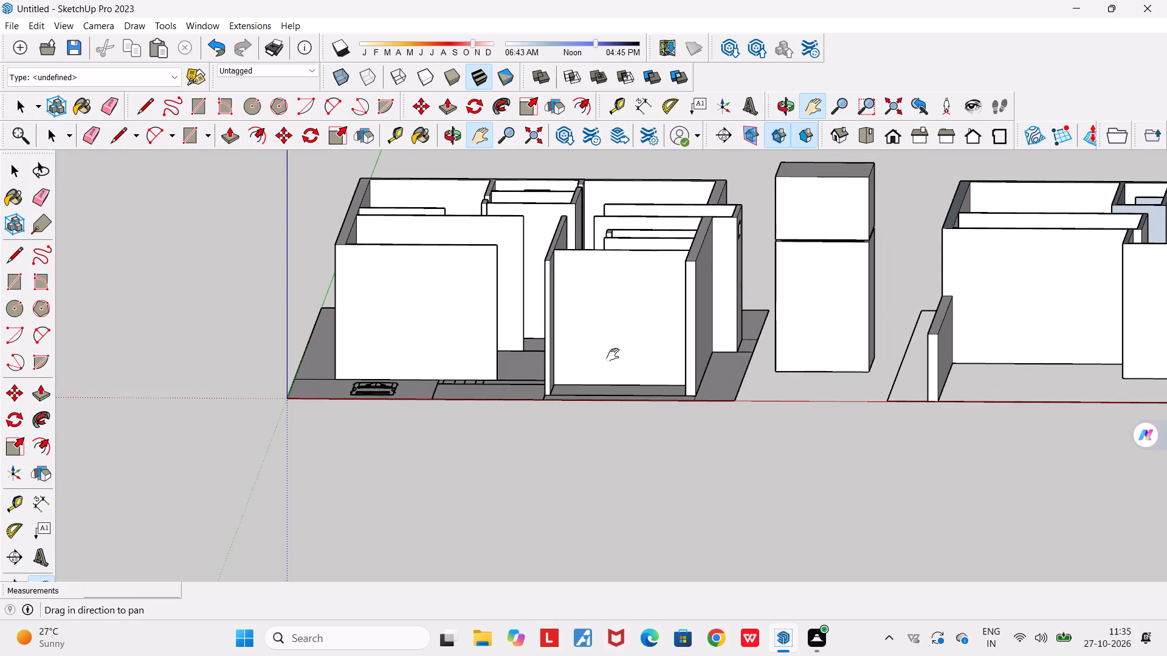
pyautogui.moveTo(608, 339); pyautogui.dragTo(344, 445)
pyautogui.moveTo(681, 572); pyautogui.dragTo(806, 557, button='middle')
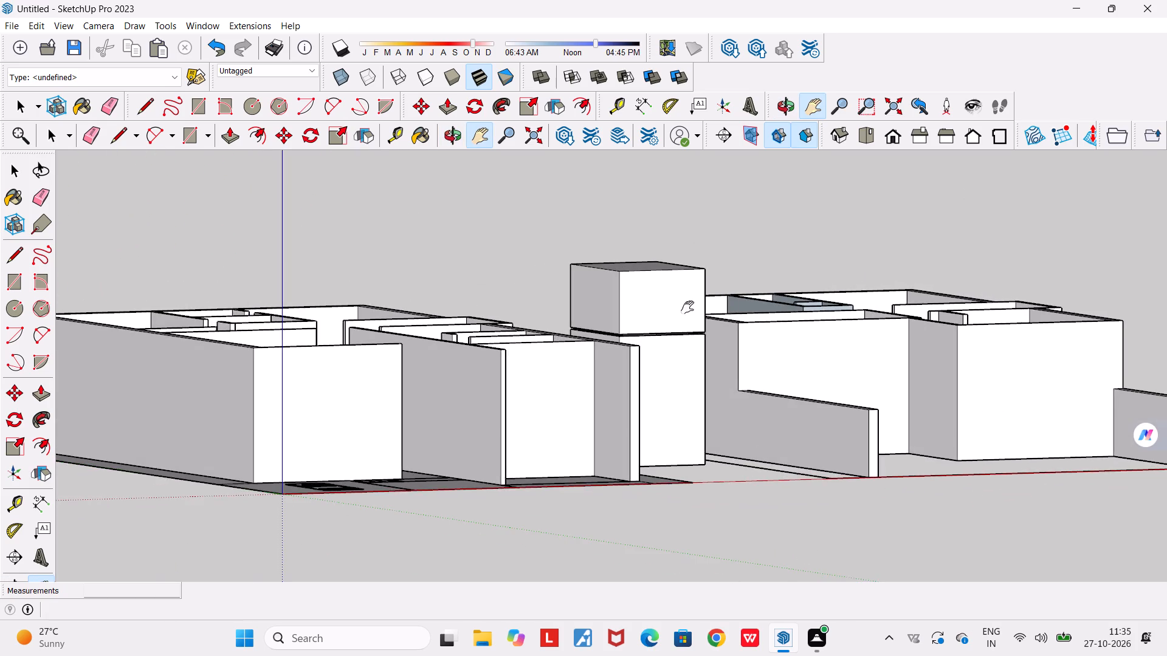
pyautogui.scroll(5, 676, 297)
pyautogui.moveTo(667, 436); pyautogui.dragTo(622, 469, button='middle')
pyautogui.scroll(4, 597, 366)
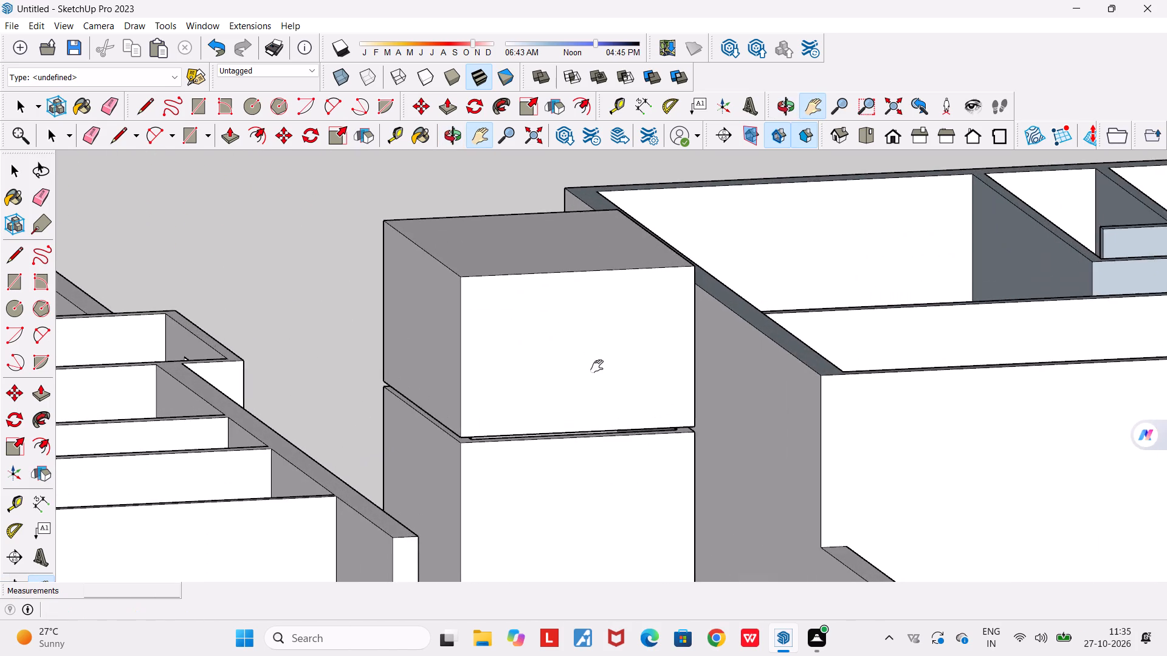
pyautogui.scroll(1, 597, 366)
pyautogui.moveTo(588, 360); pyautogui.dragTo(569, 321, button='middle')
pyautogui.scroll(10, 500, 355)
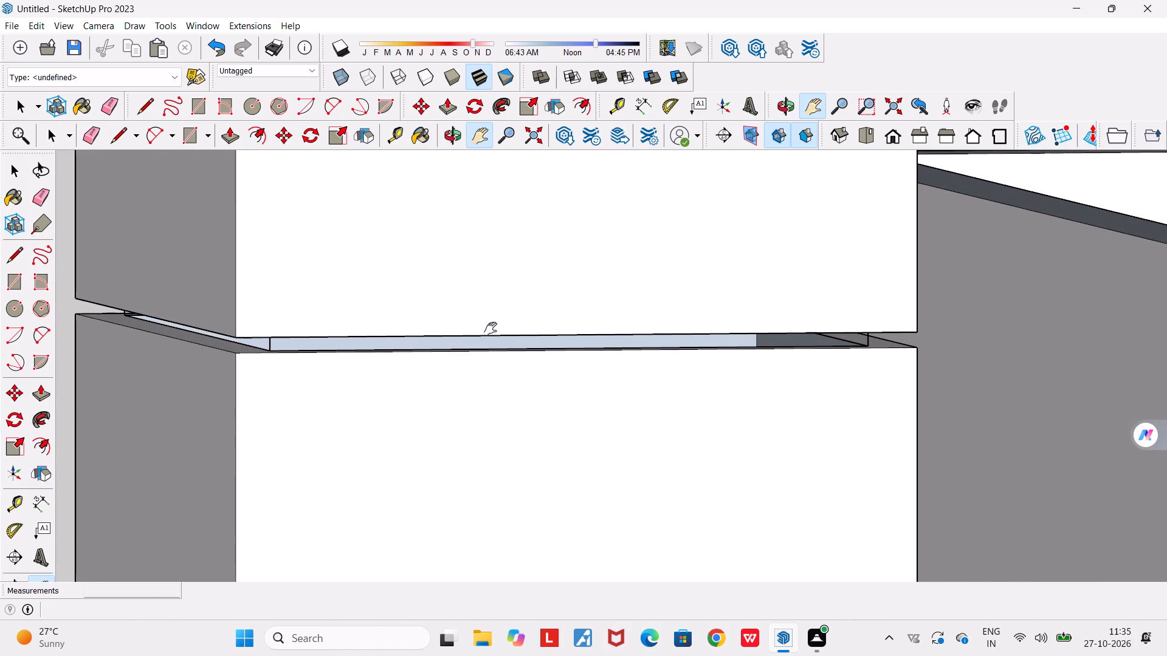
pyautogui.moveTo(491, 329); pyautogui.dragTo(588, 349, button='middle')
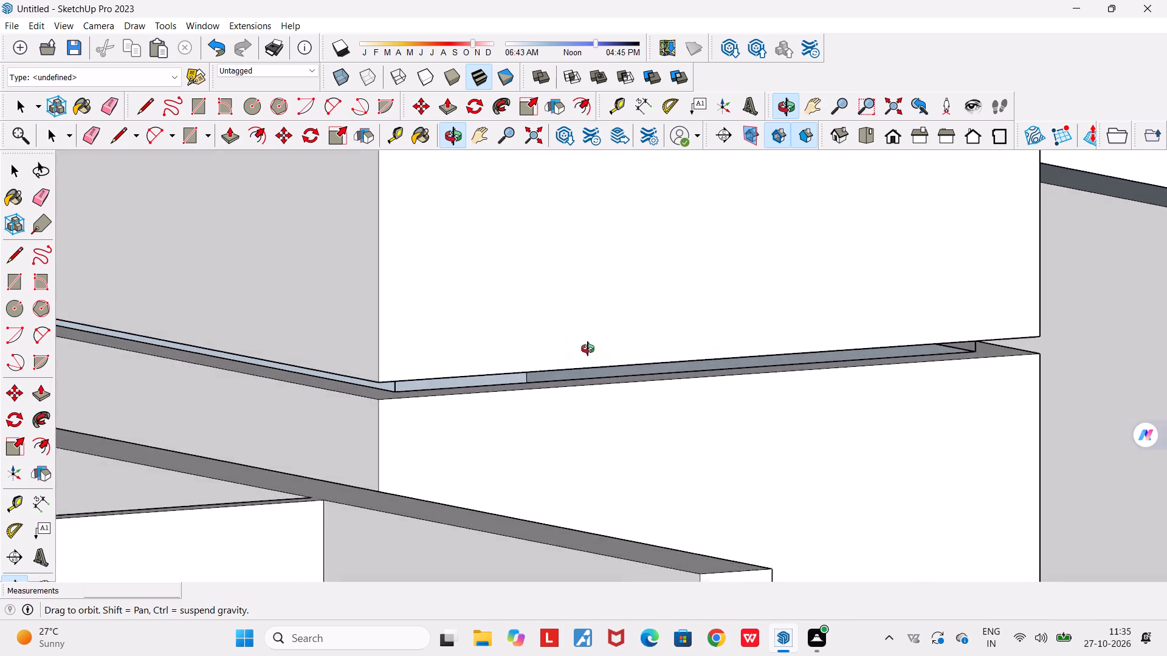
pyautogui.moveTo(588, 349); pyautogui.dragTo(377, 330, button='middle')
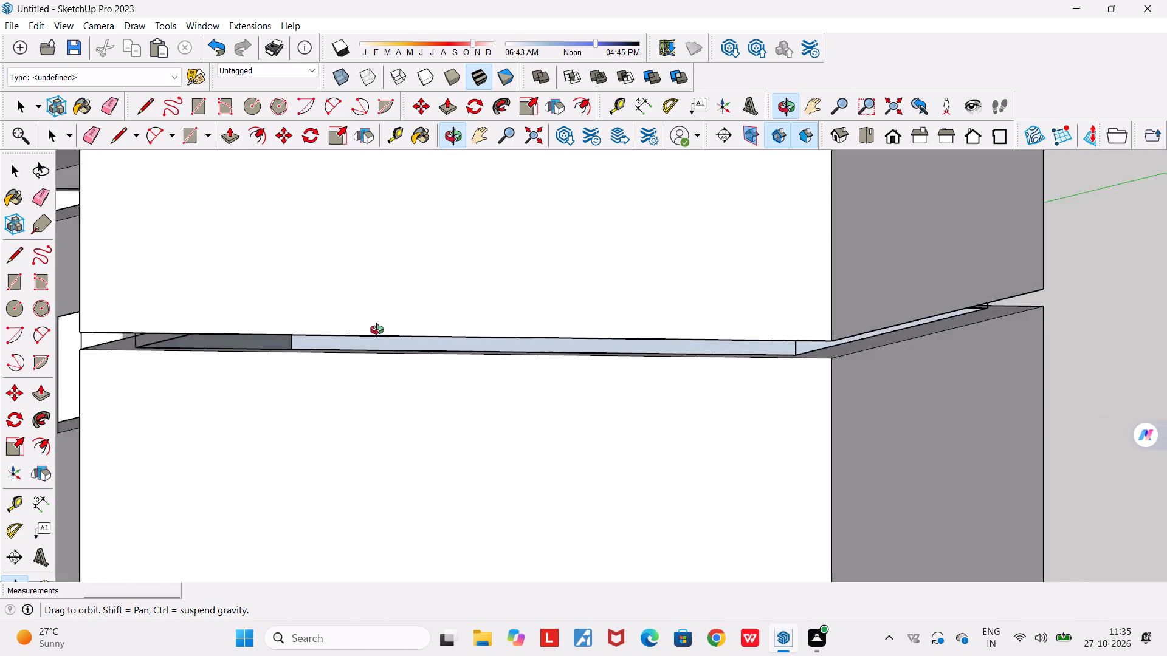
pyautogui.moveTo(377, 330); pyautogui.dragTo(389, 322, button='middle')
pyautogui.scroll(-3, 389, 322)
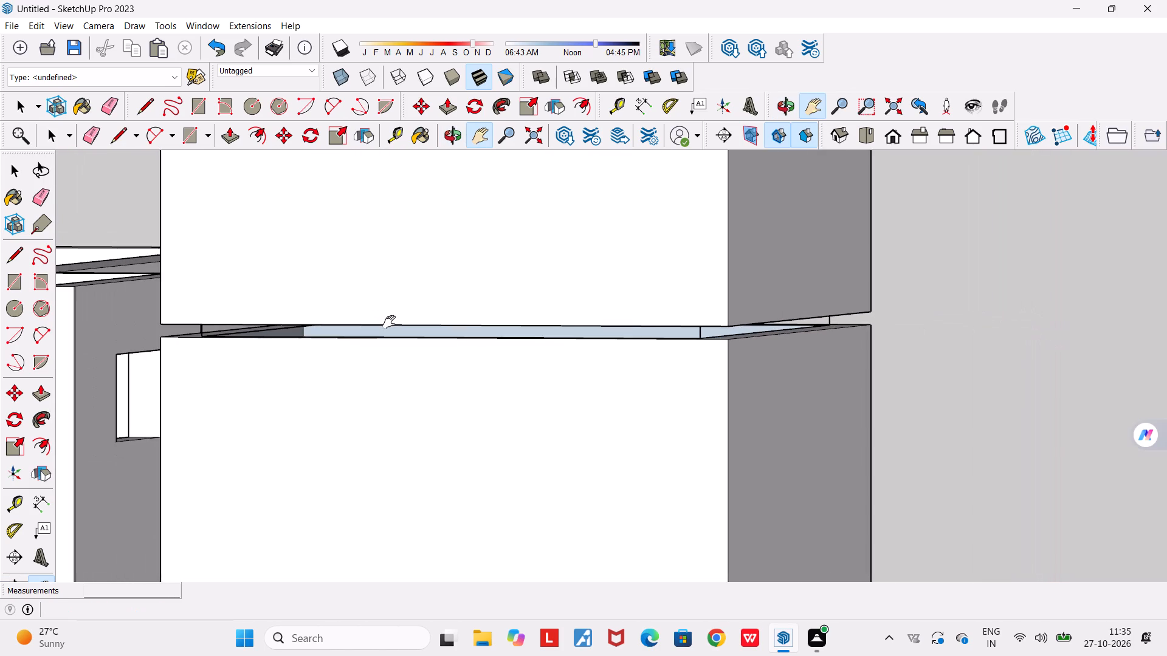
pyautogui.scroll(-10, 389, 322)
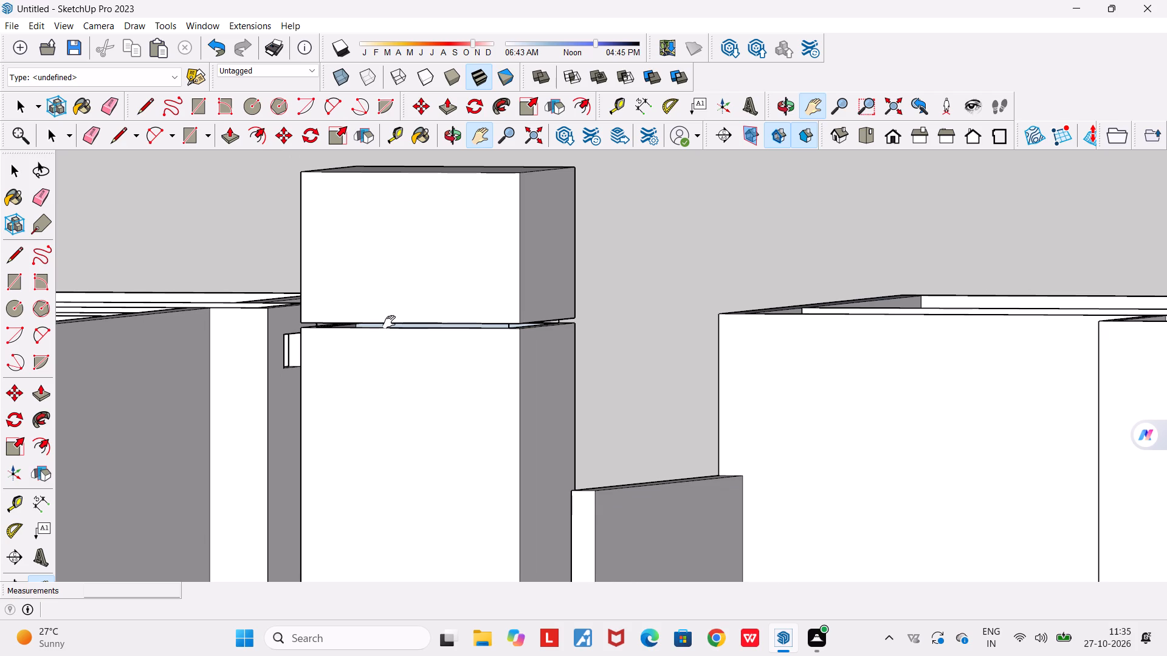
pyautogui.scroll(-5, 394, 325)
pyautogui.moveTo(424, 327); pyautogui.dragTo(612, 335, button='middle')
pyautogui.scroll(-3, 612, 335)
pyautogui.scroll(10, 612, 335)
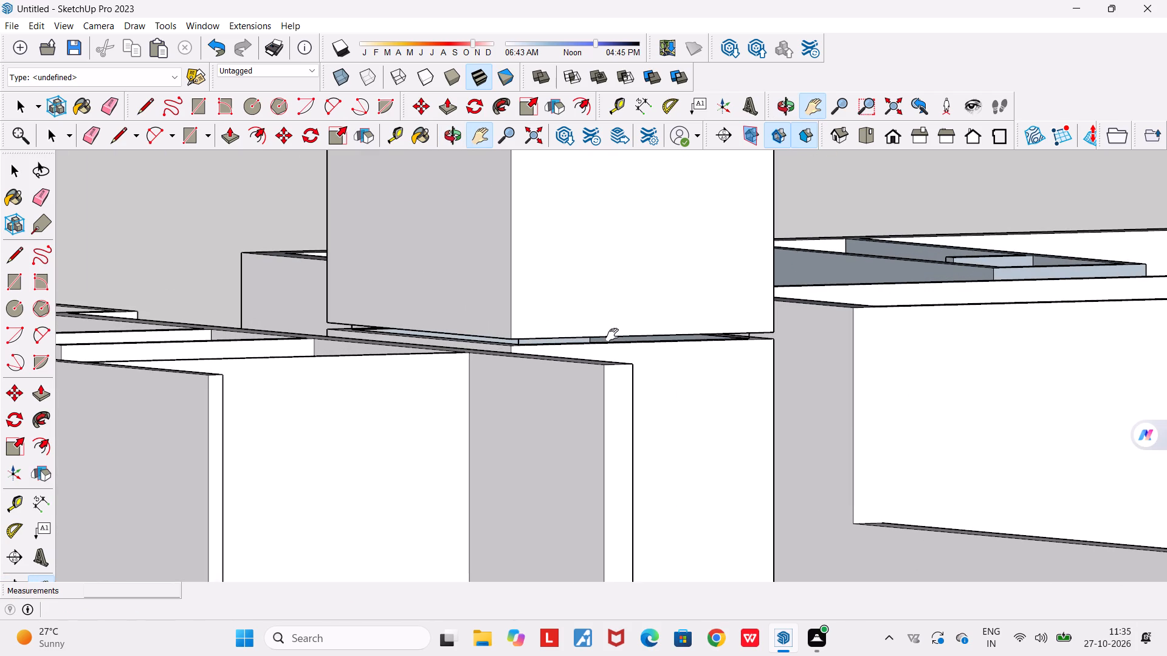
pyautogui.scroll(-5, 612, 335)
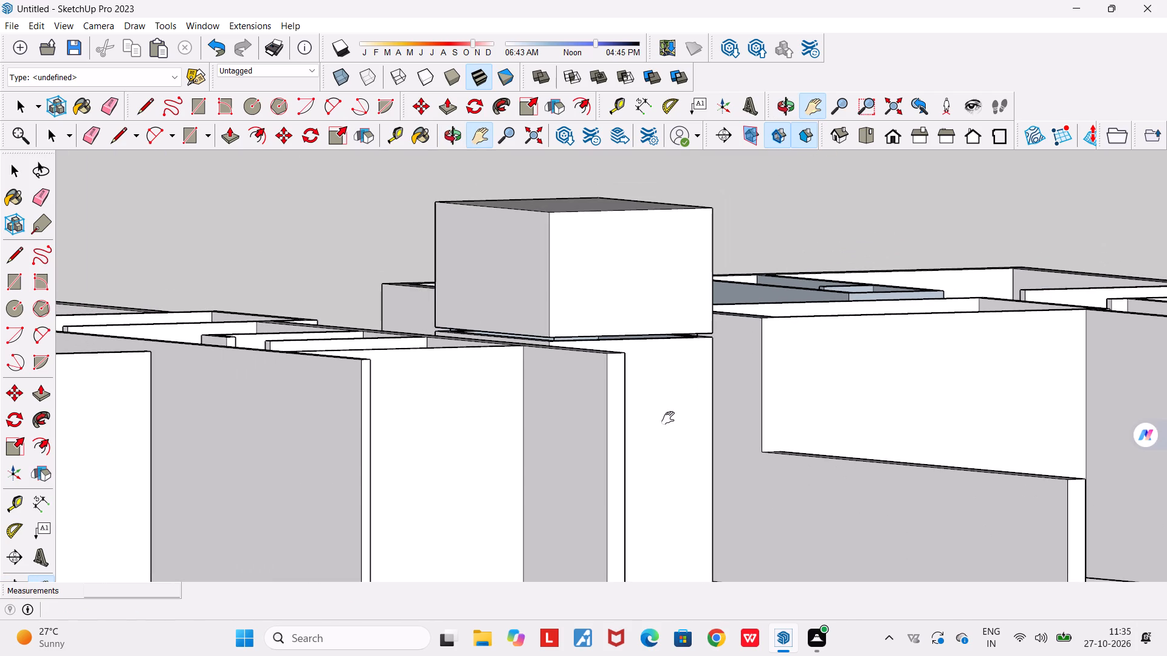
pyautogui.moveTo(635, 413); pyautogui.dragTo(523, 427, button='middle')
pyautogui.scroll(-3, 523, 427)
pyautogui.scroll(6, 469, 363)
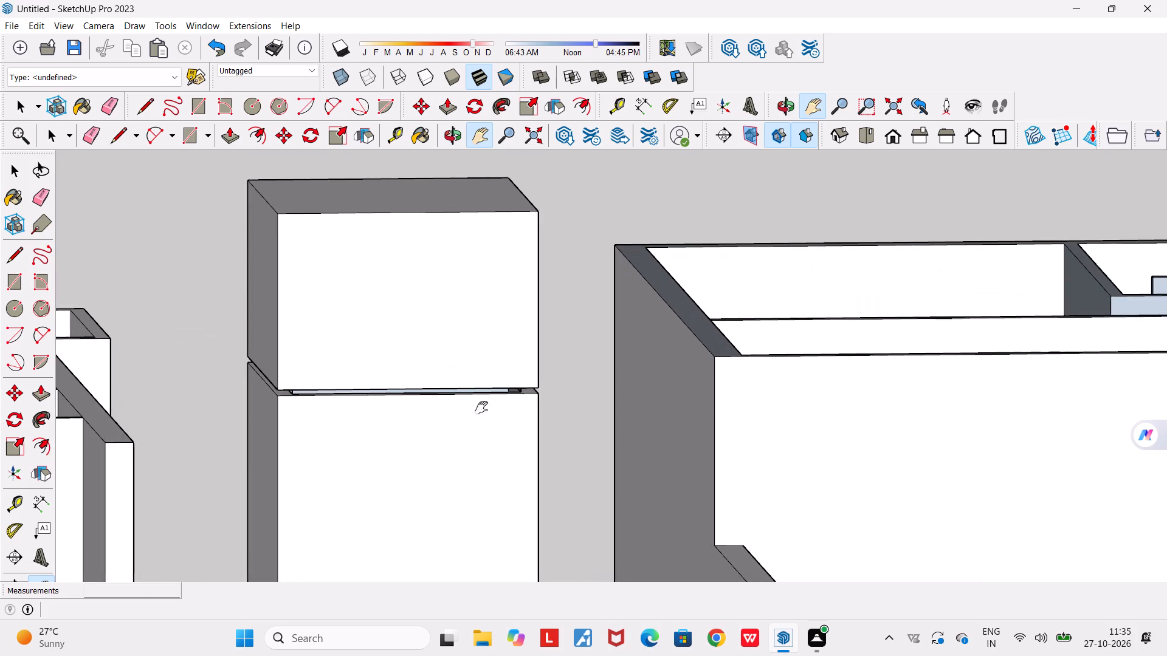
pyautogui.moveTo(478, 411); pyautogui.dragTo(354, 402, button='middle')
pyautogui.scroll(6, 339, 349)
pyautogui.moveTo(336, 349); pyautogui.dragTo(334, 347, button='middle')
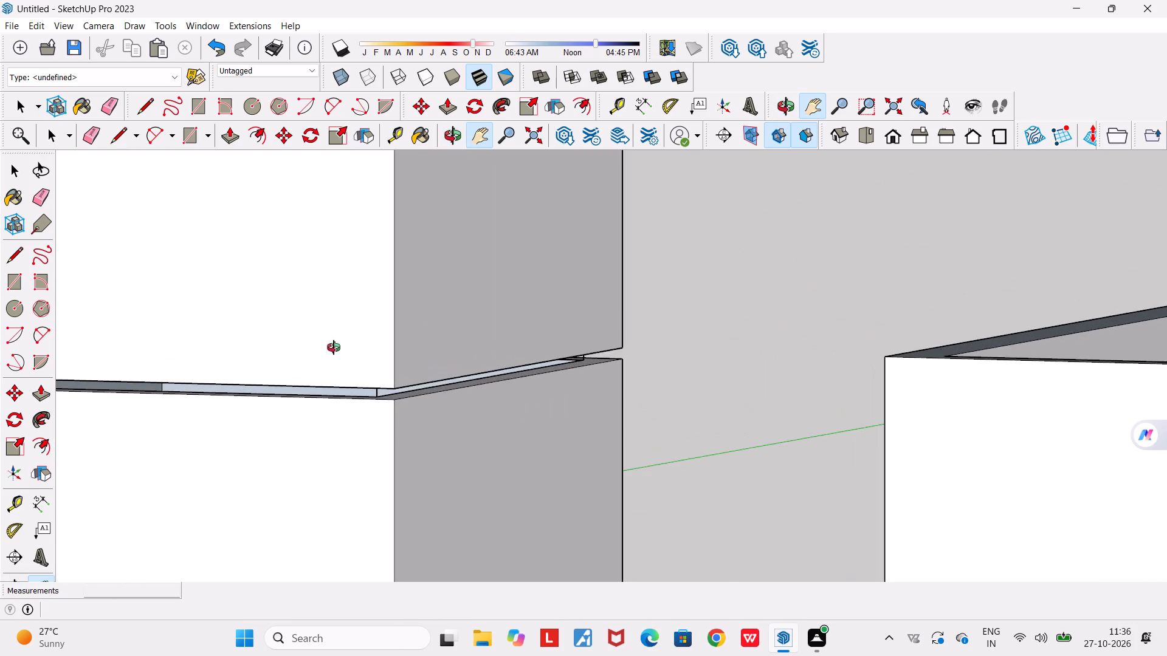
pyautogui.moveTo(334, 347); pyautogui.dragTo(325, 338, button='middle')
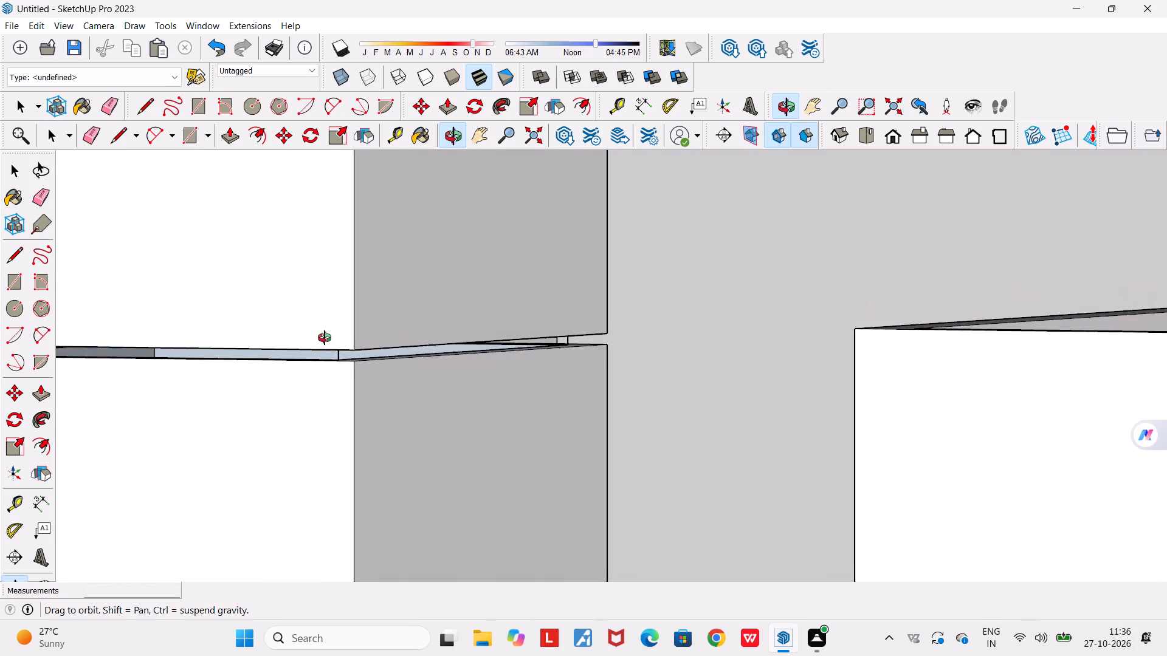
pyautogui.moveTo(325, 338); pyautogui.dragTo(317, 333, button='middle')
pyautogui.scroll(12, 326, 338)
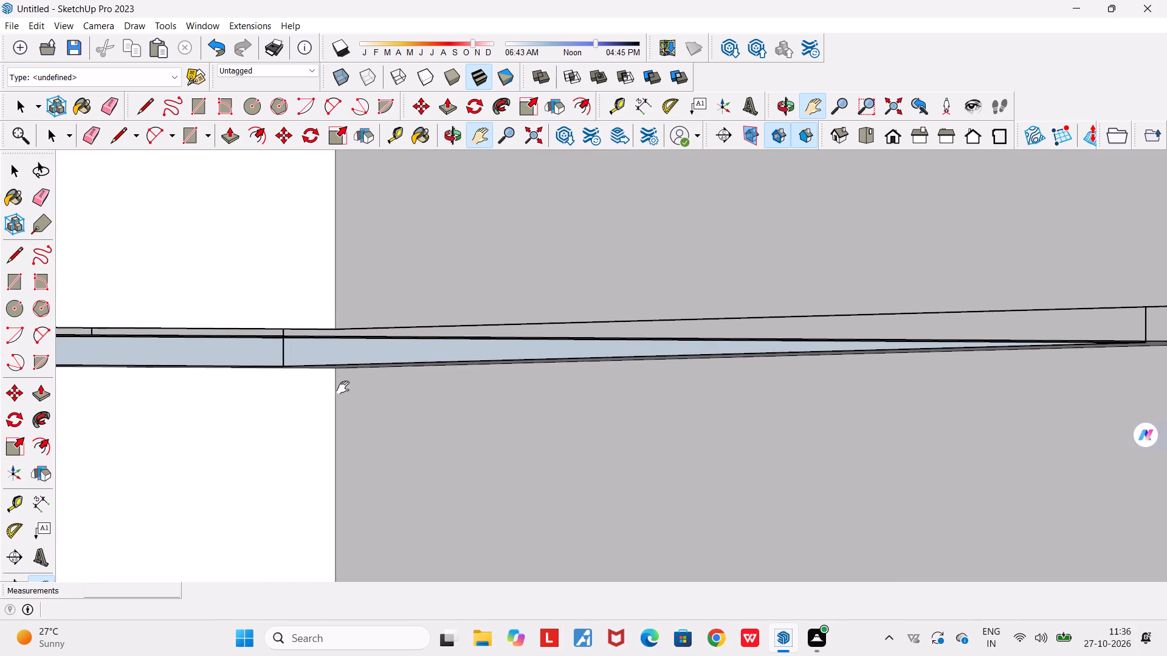
pyautogui.moveTo(330, 390); pyautogui.dragTo(284, 409, button='middle')
pyautogui.scroll(-9, 284, 409)
pyautogui.moveTo(326, 440); pyautogui.dragTo(278, 425, button='middle')
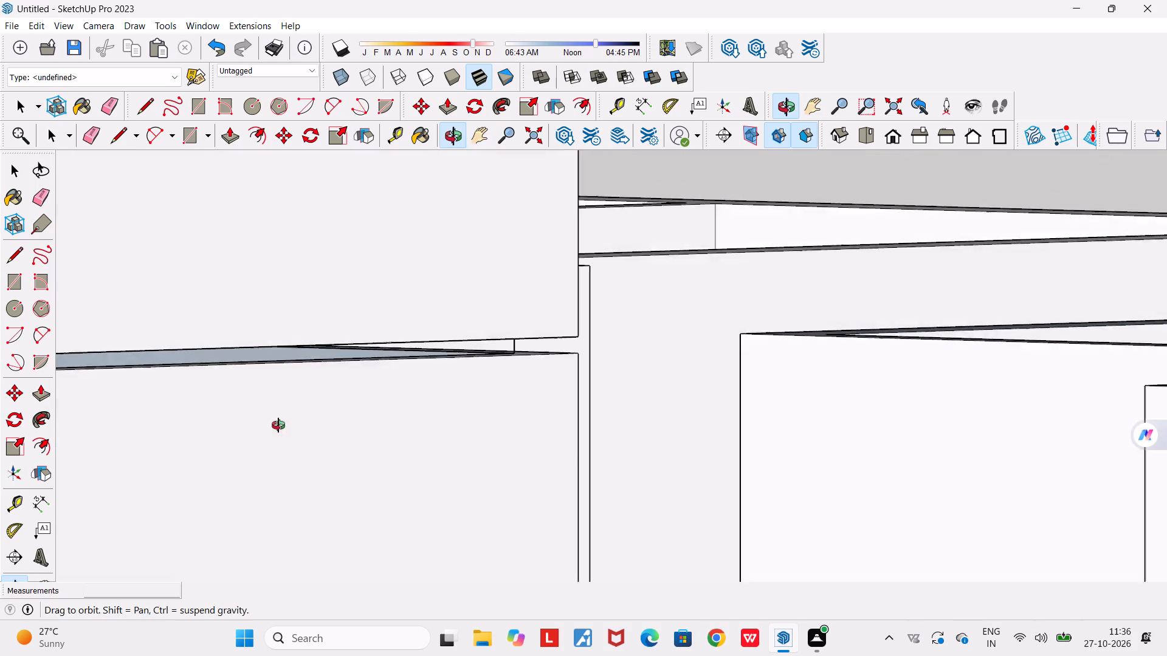
pyautogui.moveTo(278, 425); pyautogui.dragTo(269, 425, button='middle')
pyautogui.scroll(-4, 269, 425)
pyautogui.moveTo(362, 261); pyautogui.dragTo(700, 260)
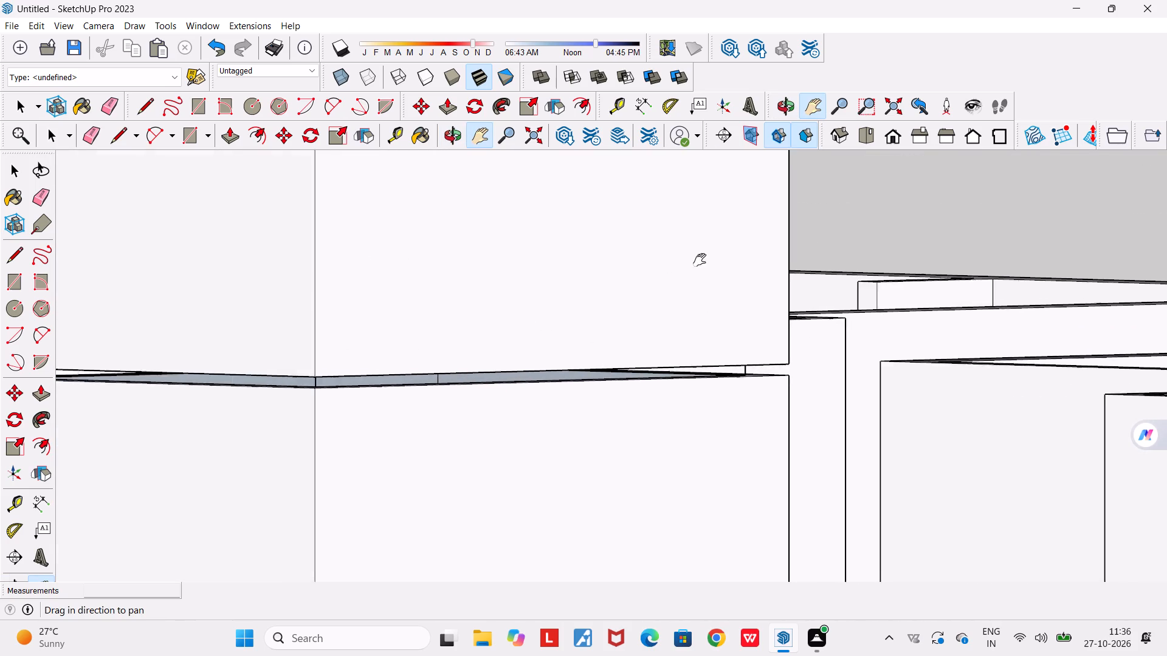
pyautogui.moveTo(700, 260); pyautogui.dragTo(822, 257)
pyautogui.moveTo(860, 442); pyautogui.dragTo(849, 446, button='middle')
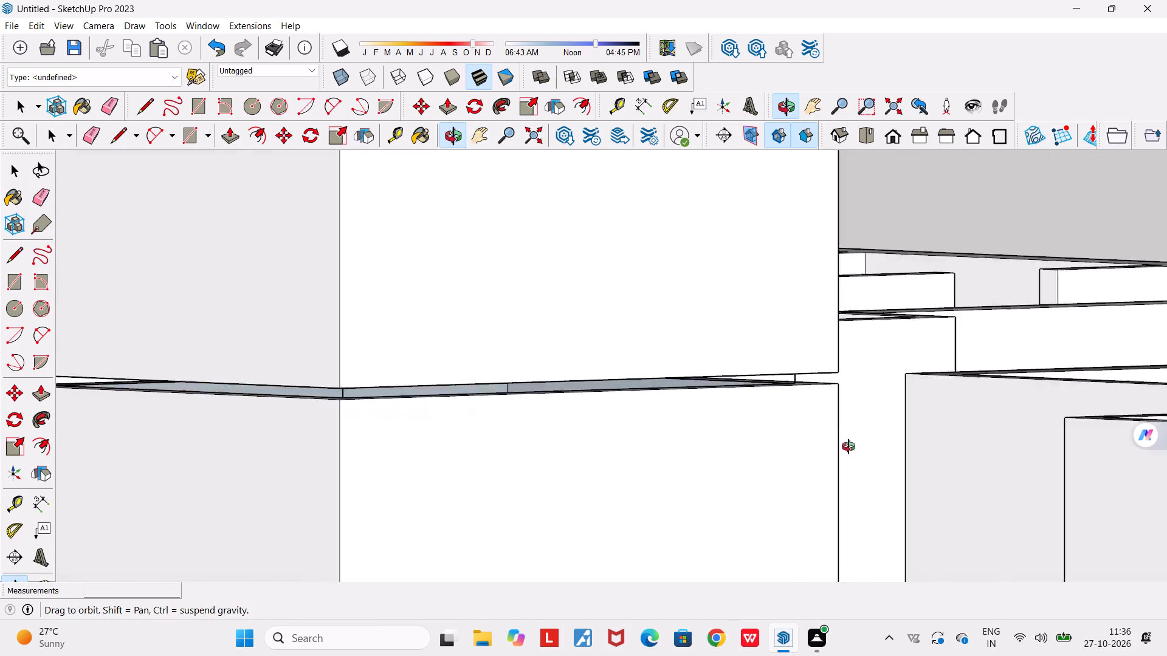
pyautogui.moveTo(849, 446); pyautogui.dragTo(896, 445, button='middle')
pyautogui.scroll(-18, 757, 410)
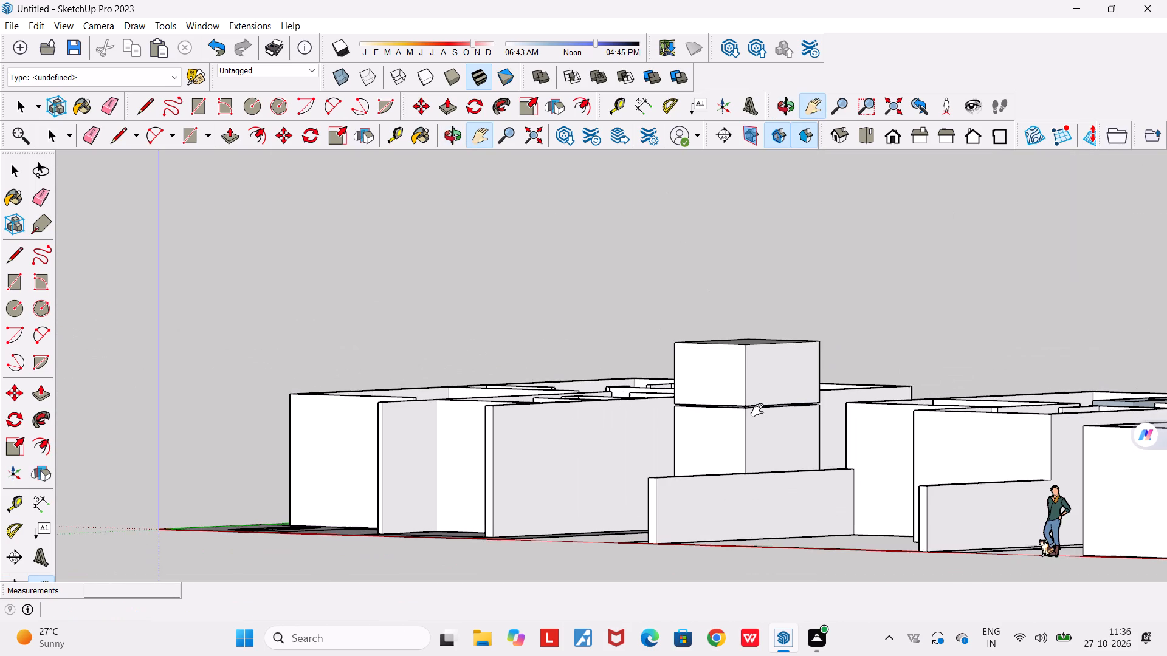
pyautogui.moveTo(737, 374); pyautogui.dragTo(849, 505, button='middle')
pyautogui.scroll(6, 769, 458)
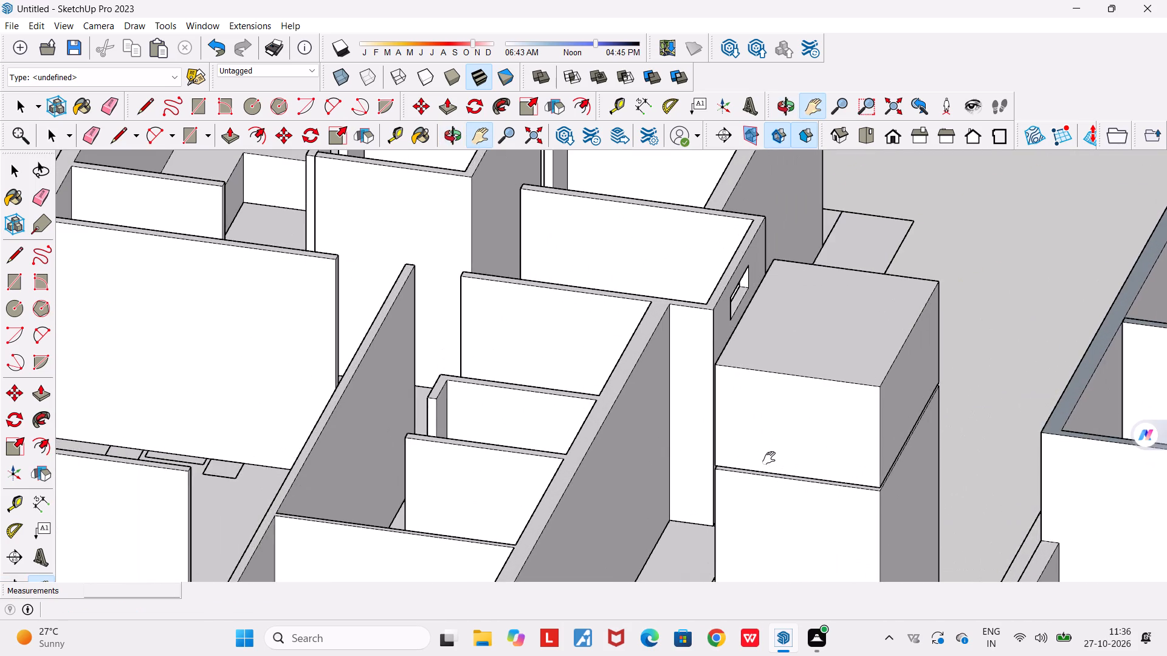
pyautogui.moveTo(769, 458); pyautogui.dragTo(891, 524, button='middle')
pyautogui.scroll(4, 941, 509)
pyautogui.moveTo(930, 503); pyautogui.dragTo(905, 490, button='middle')
pyautogui.scroll(-5, 905, 490)
pyautogui.moveTo(929, 506); pyautogui.dragTo(910, 501, button='middle')
# Undo the separate block's upper volume, erased edges, raised inner face and offset outlines, back to the plain block with an undivided top face.
pyautogui.hotkey('ctrl', 'z')
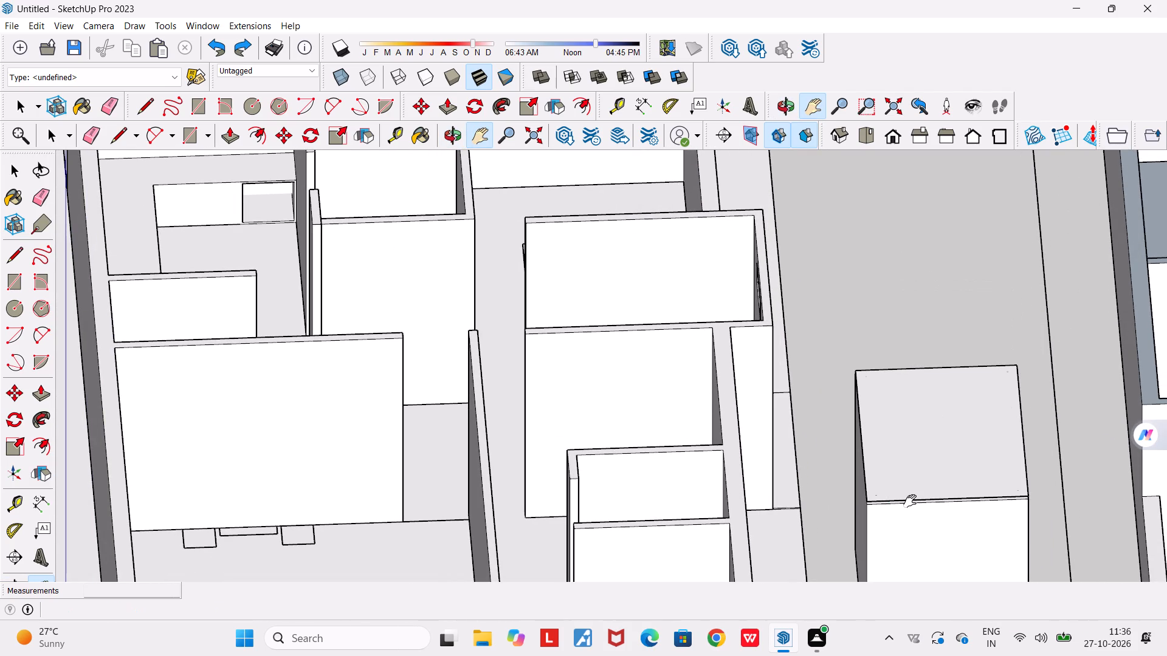
pyautogui.hotkey('ctrl', 'z')
pyautogui.hotkey('ctrl', 'z')
pyautogui.hotkey('ctrl', 'z')
pyautogui.hotkey('ctrl', 'z')
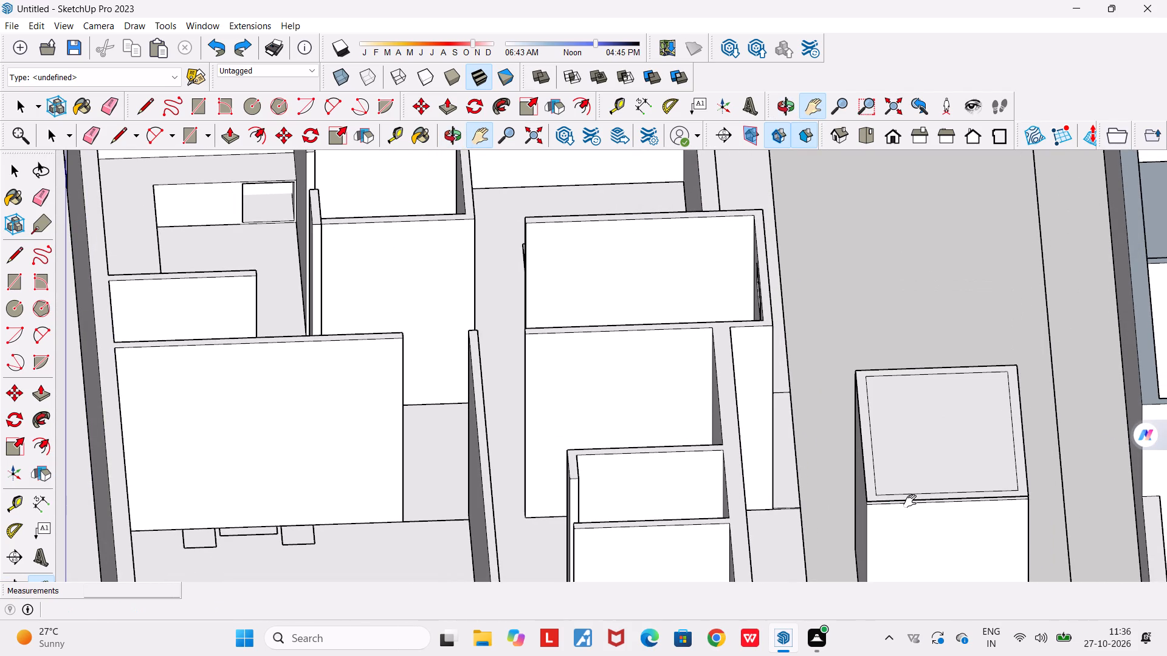
pyautogui.press('z')
pyautogui.hotkey('ctrl', 'z')
pyautogui.hotkey('ctrl', 'z')
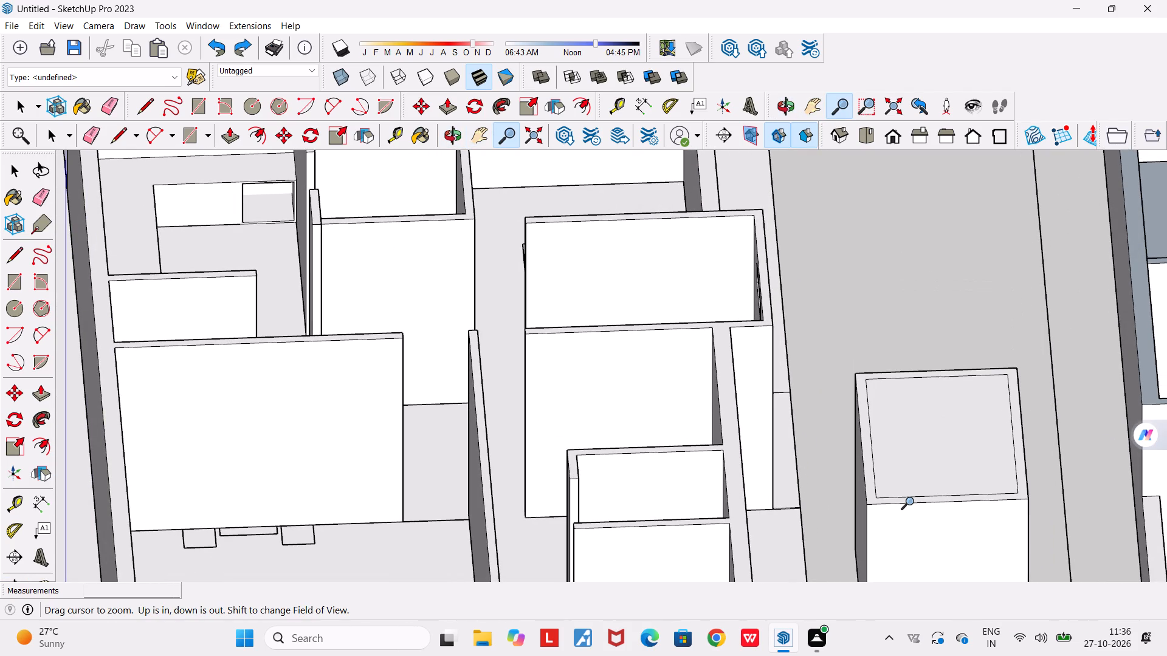
pyautogui.hotkey('ctrl', 'z')
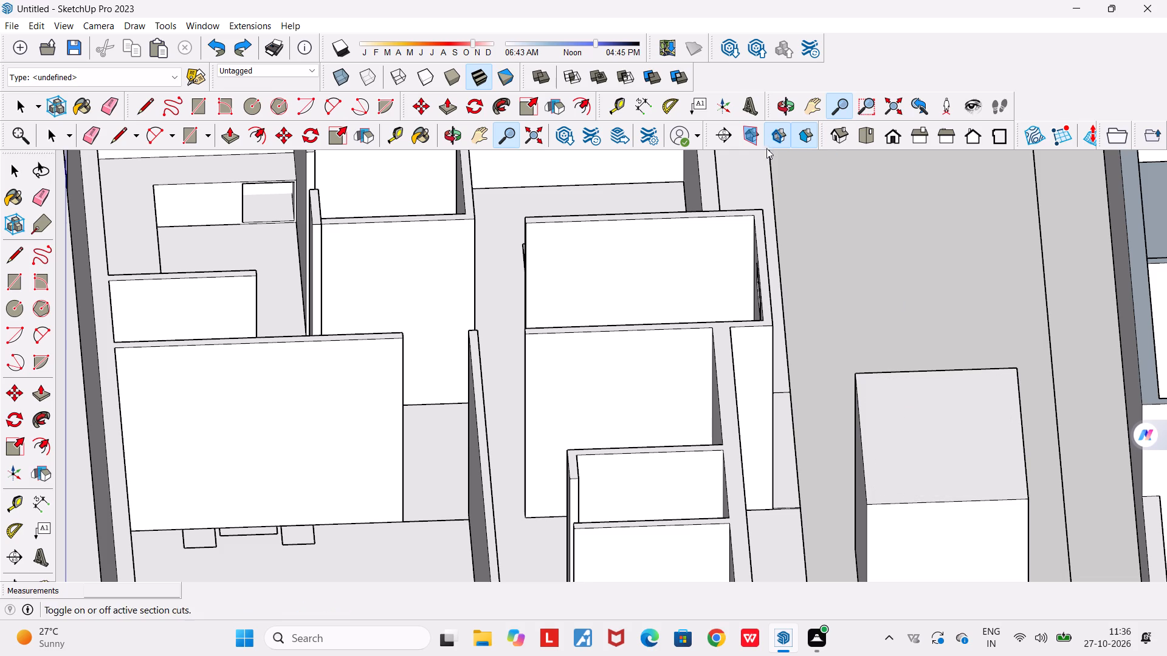
# Push/Pull the plain top face of the separate block up about 2418 mm.
pyautogui.click(448, 103)
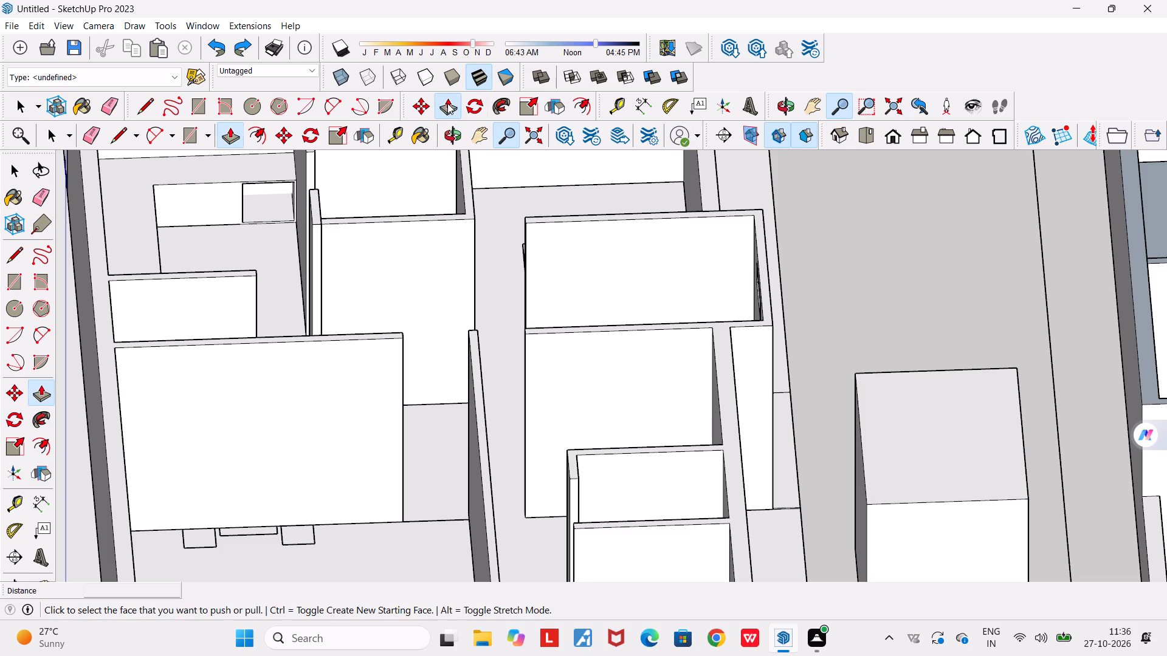
pyautogui.click(986, 449)
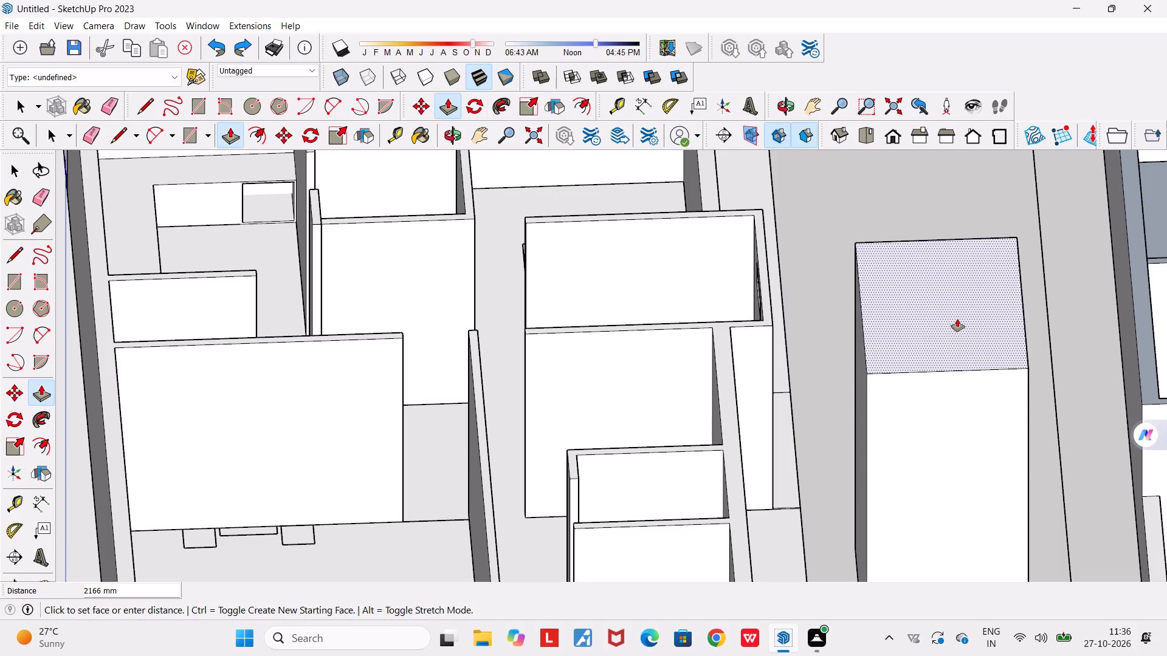
pyautogui.click(957, 304)
pyautogui.moveTo(928, 368); pyautogui.dragTo(878, 230, button='middle')
pyautogui.scroll(-4, 878, 230)
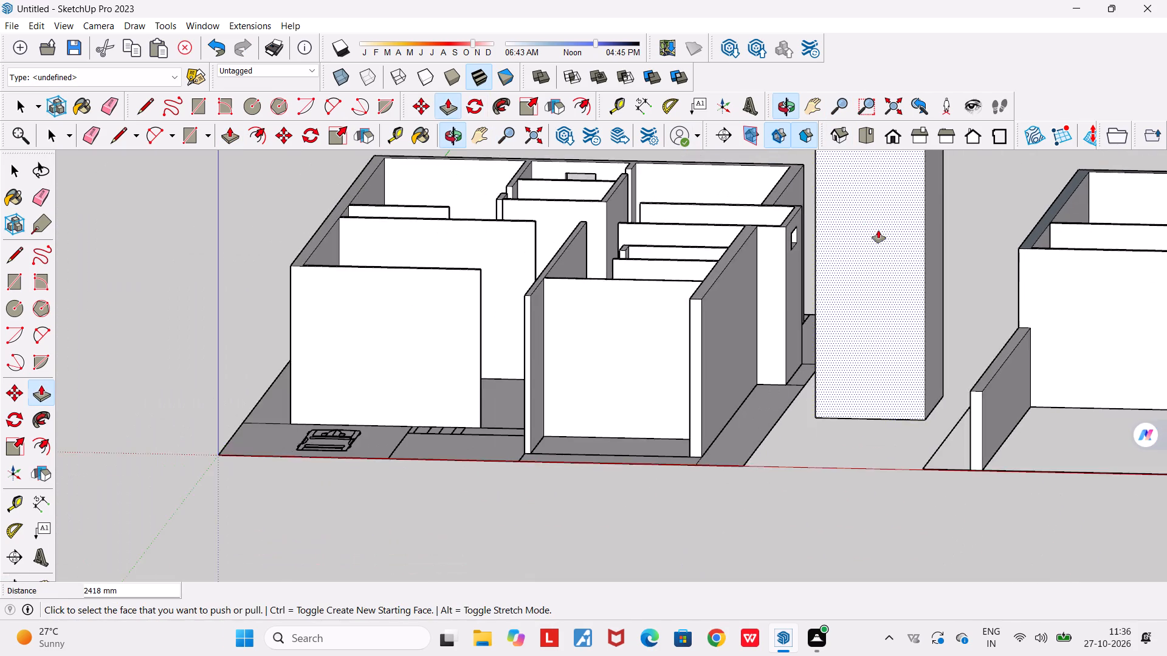
pyautogui.scroll(-4, 878, 230)
pyautogui.moveTo(864, 254); pyautogui.dragTo(895, 265, button='middle')
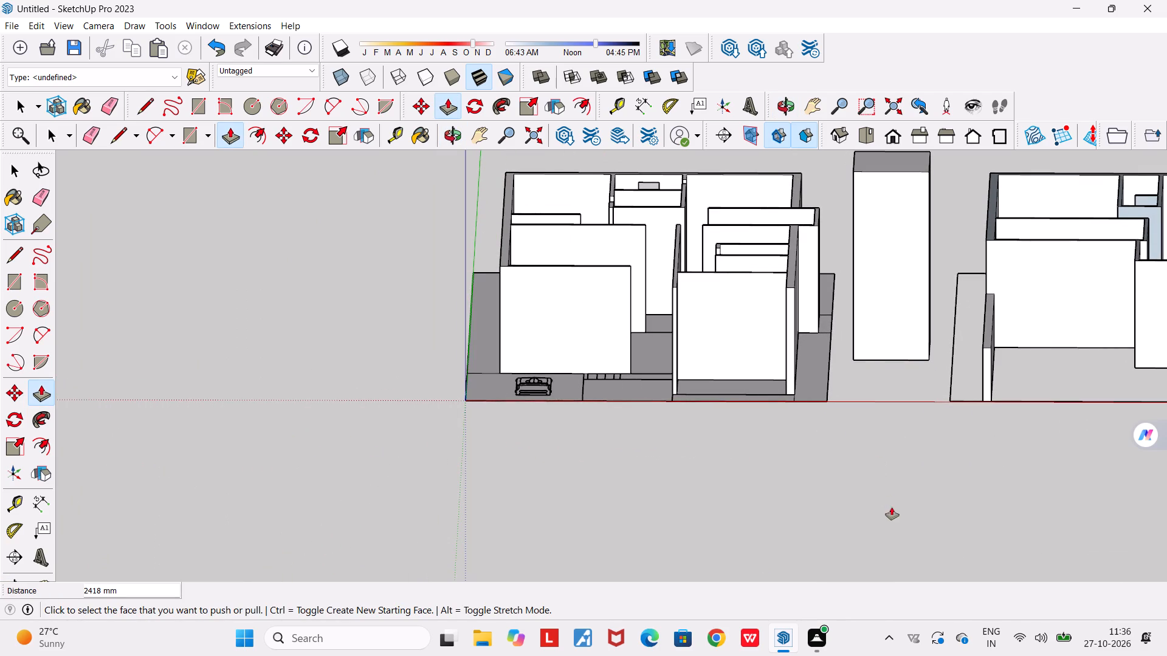
# Place a horizontal guide on the separate block's front face, 1500 mm below its top edge.
pyautogui.press('b')
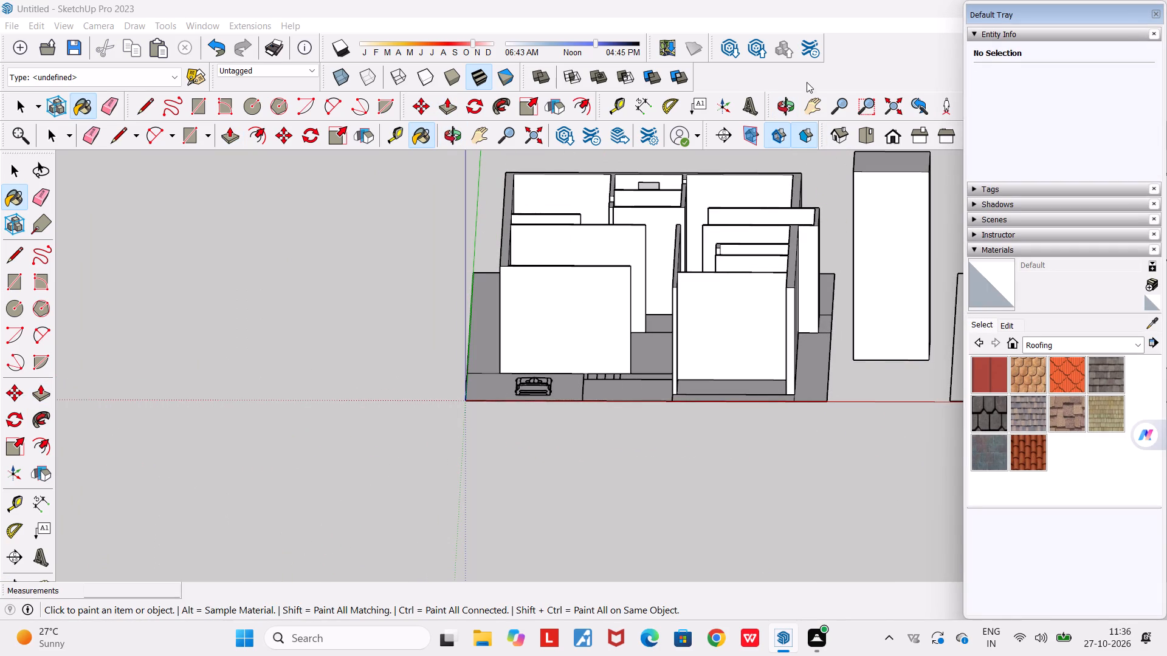
pyautogui.click(810, 104)
pyautogui.moveTo(650, 287); pyautogui.dragTo(342, 354)
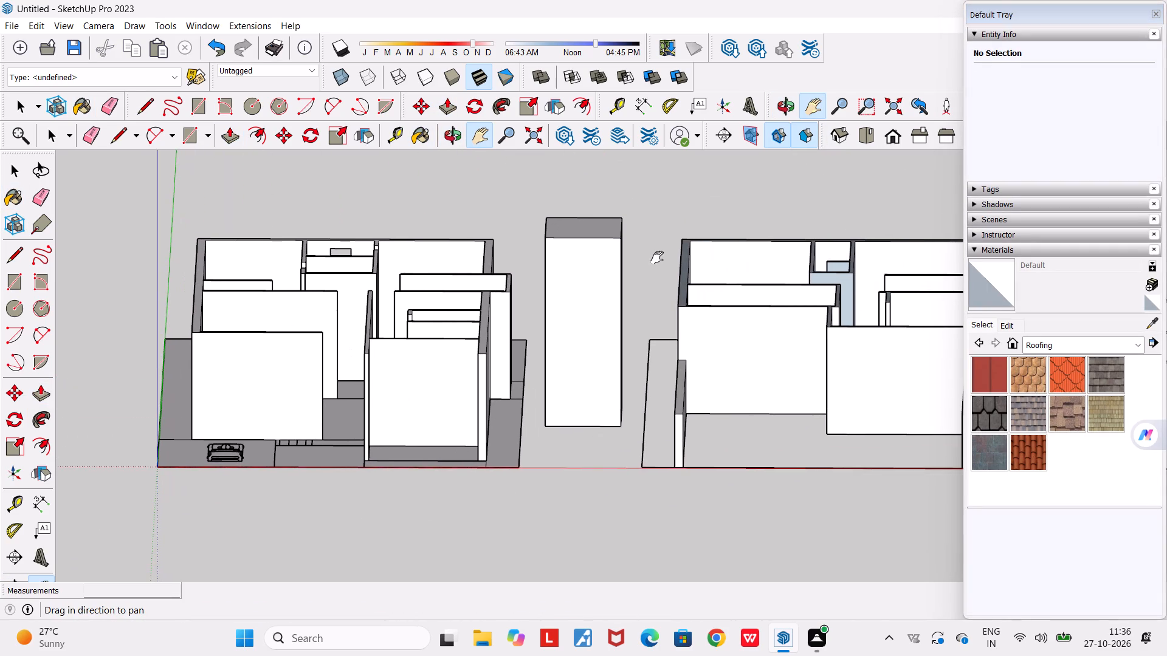
pyautogui.scroll(3, 657, 258)
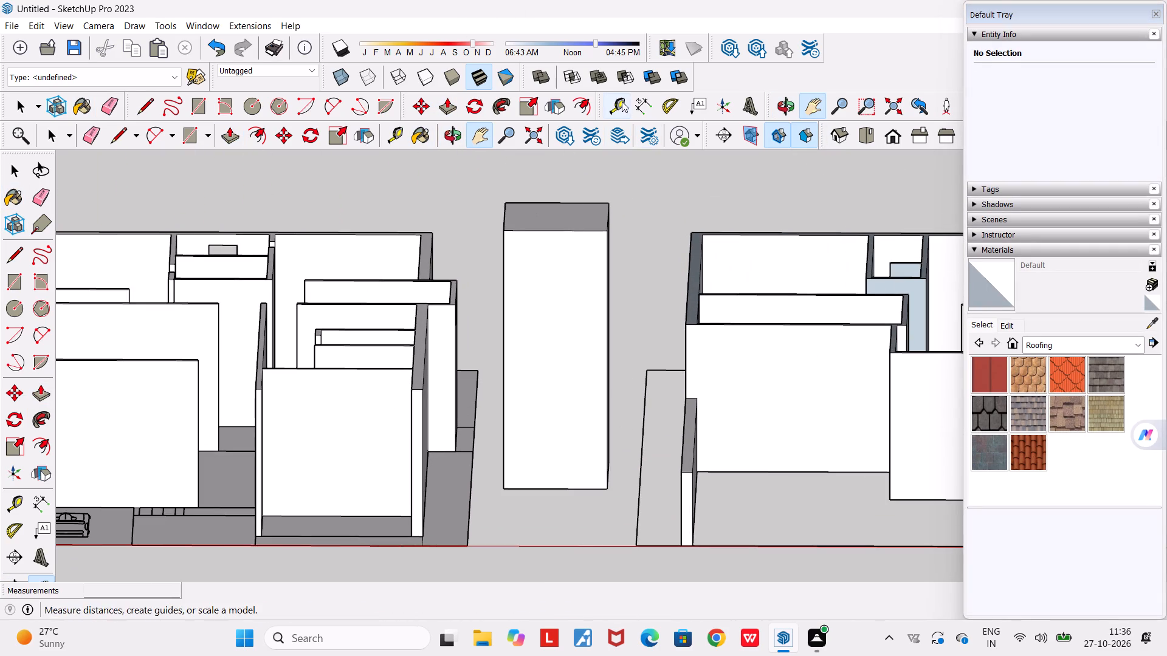
pyautogui.click(622, 101)
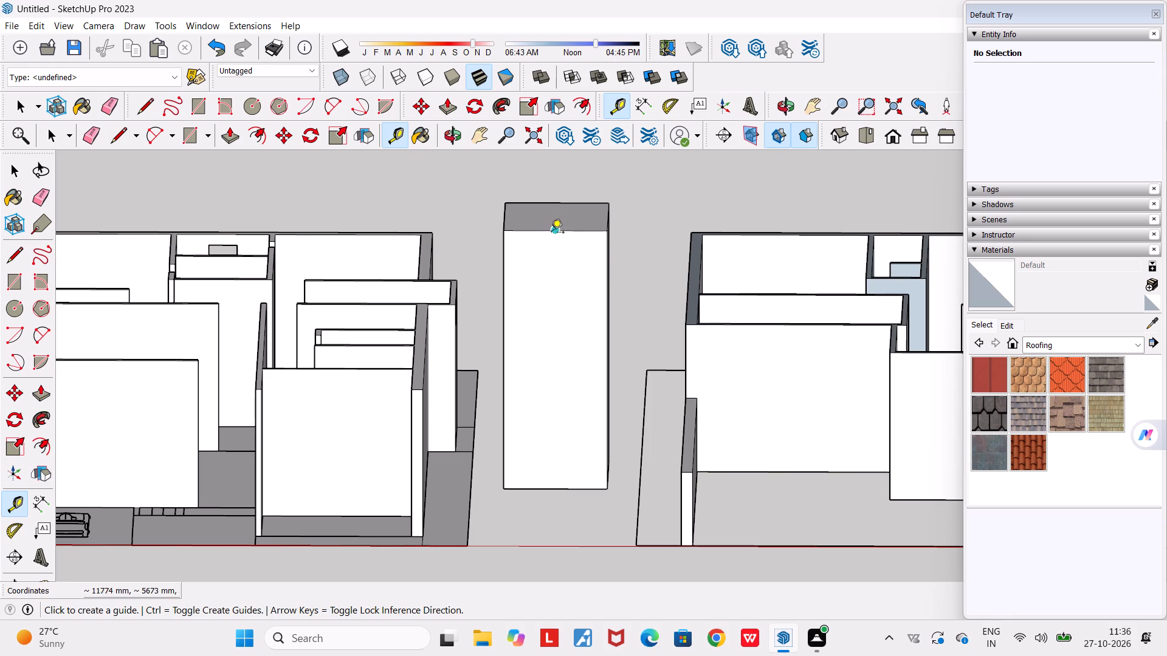
pyautogui.click(557, 229)
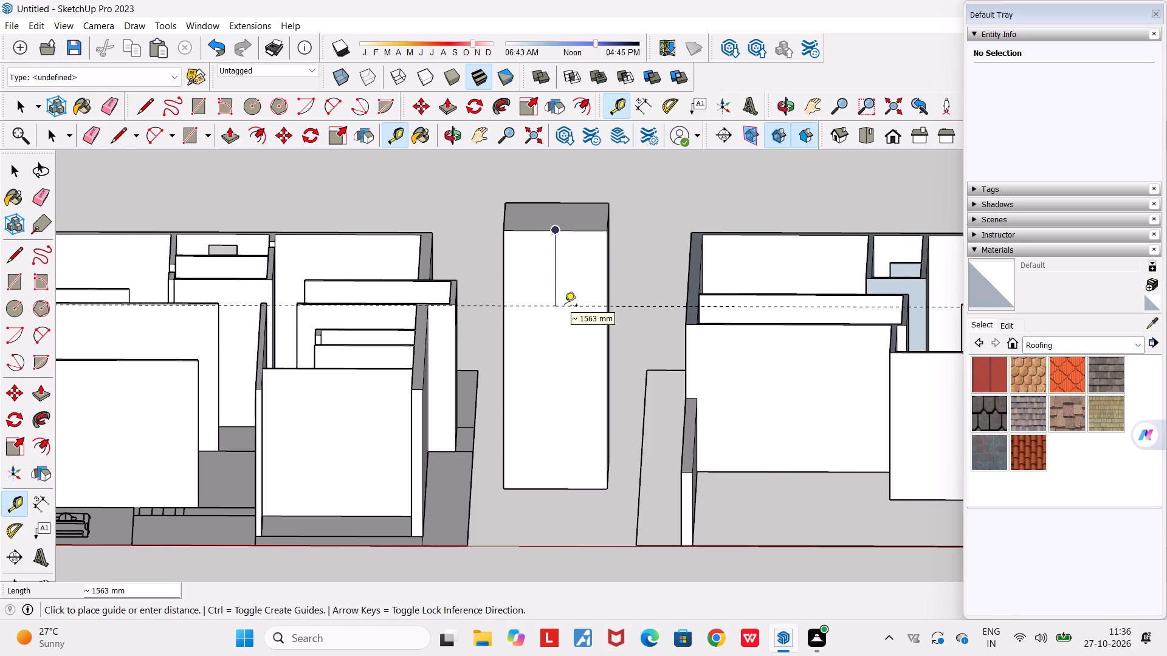
pyautogui.write('1500')
pyautogui.press('Return')
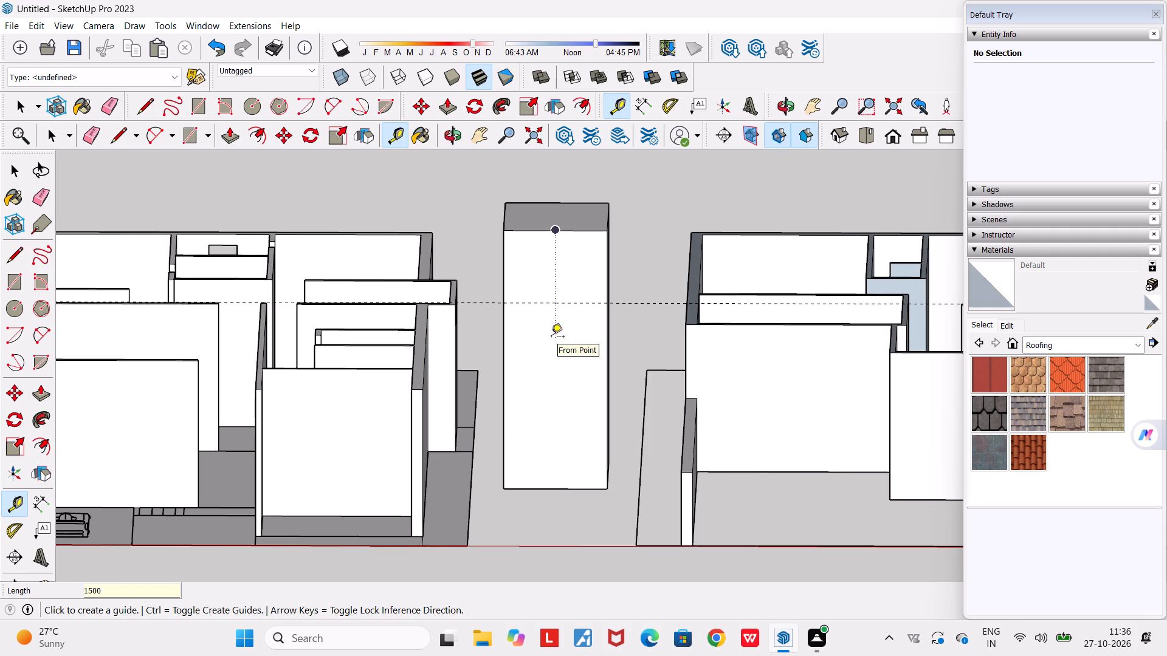
# Add two more horizontal guides on the block's front face, each 200 mm below the previous one.
pyautogui.scroll(5, 549, 319)
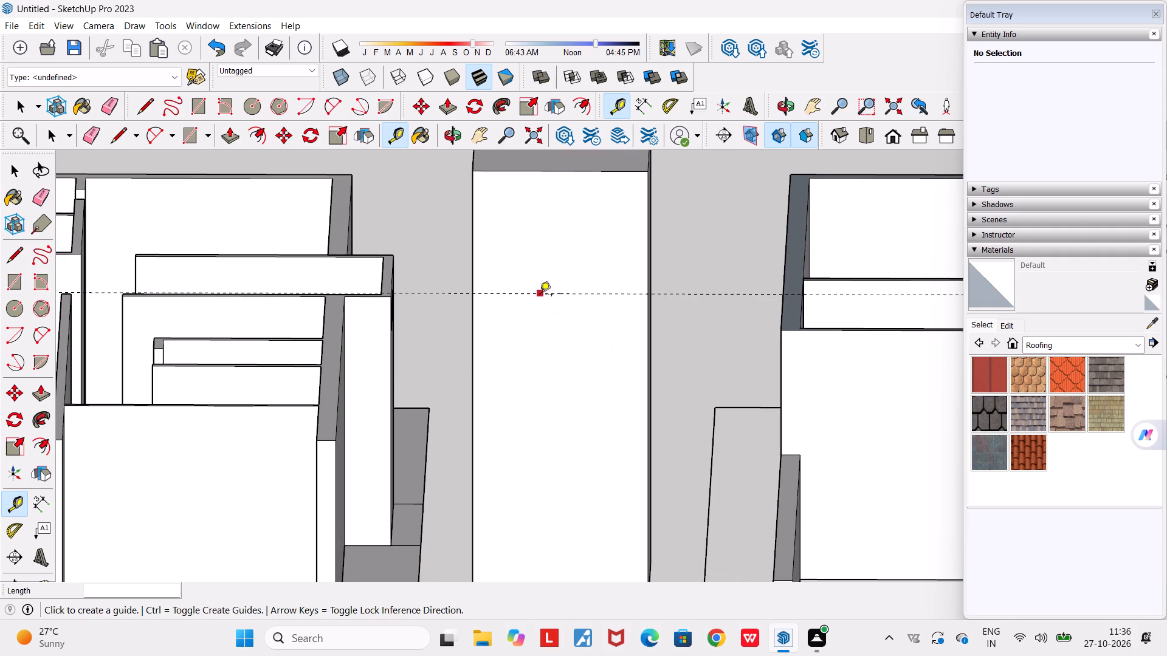
pyautogui.click(540, 296)
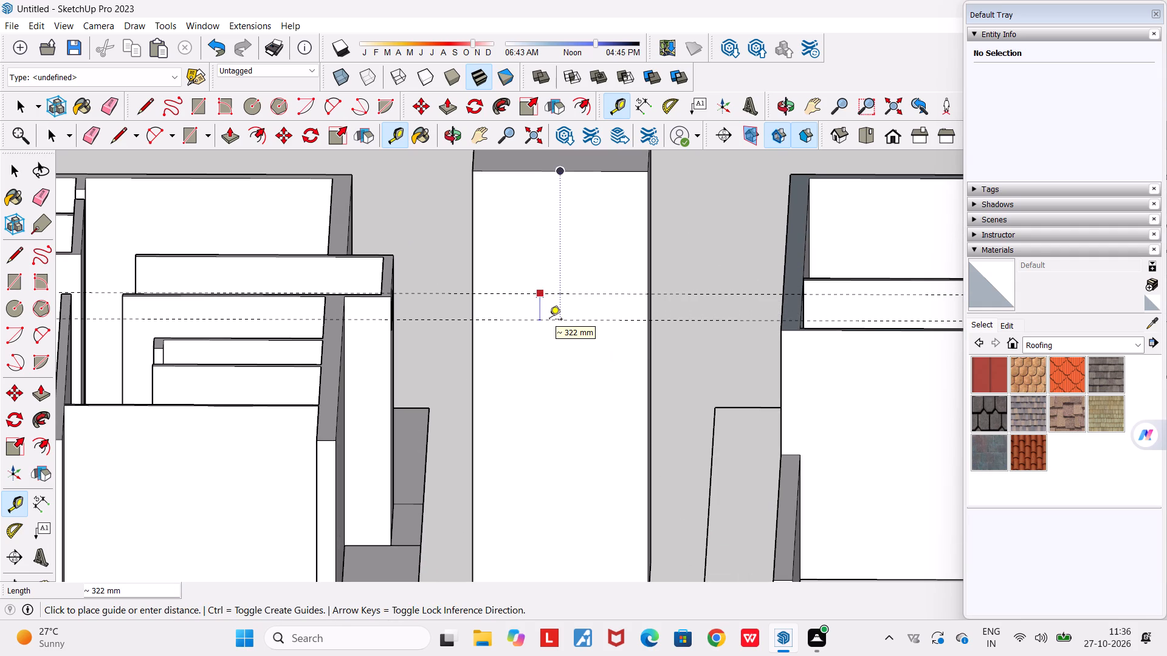
pyautogui.write('200')
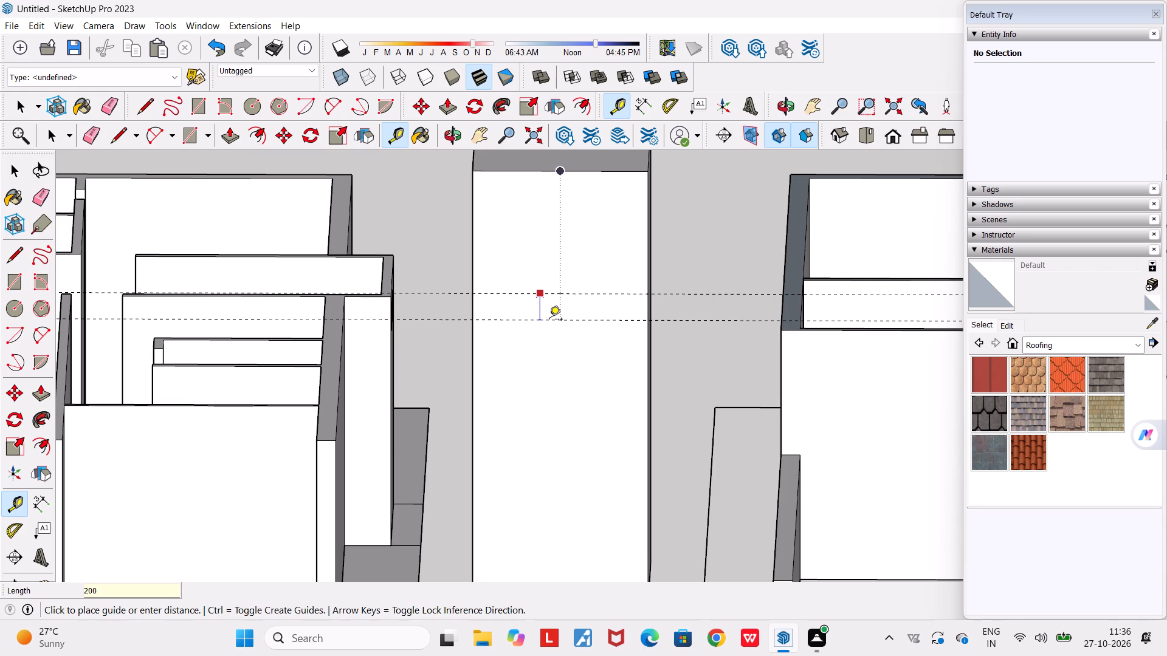
pyautogui.press('Return')
pyautogui.scroll(-4, 563, 298)
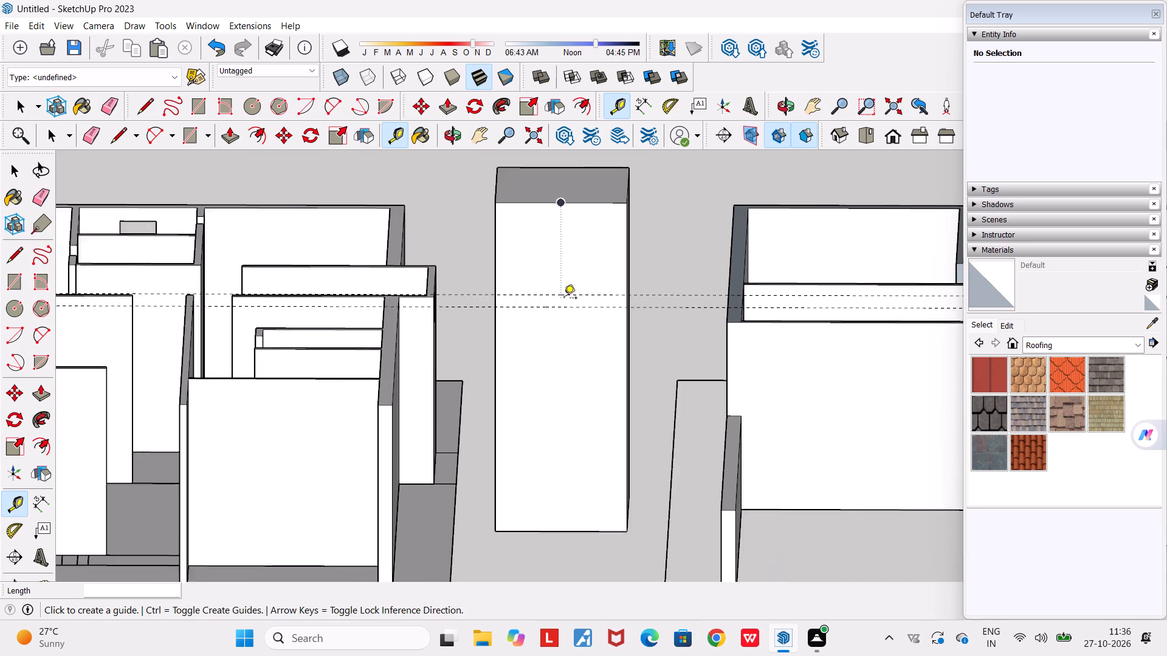
pyautogui.scroll(5, 571, 350)
pyautogui.scroll(-5, 574, 298)
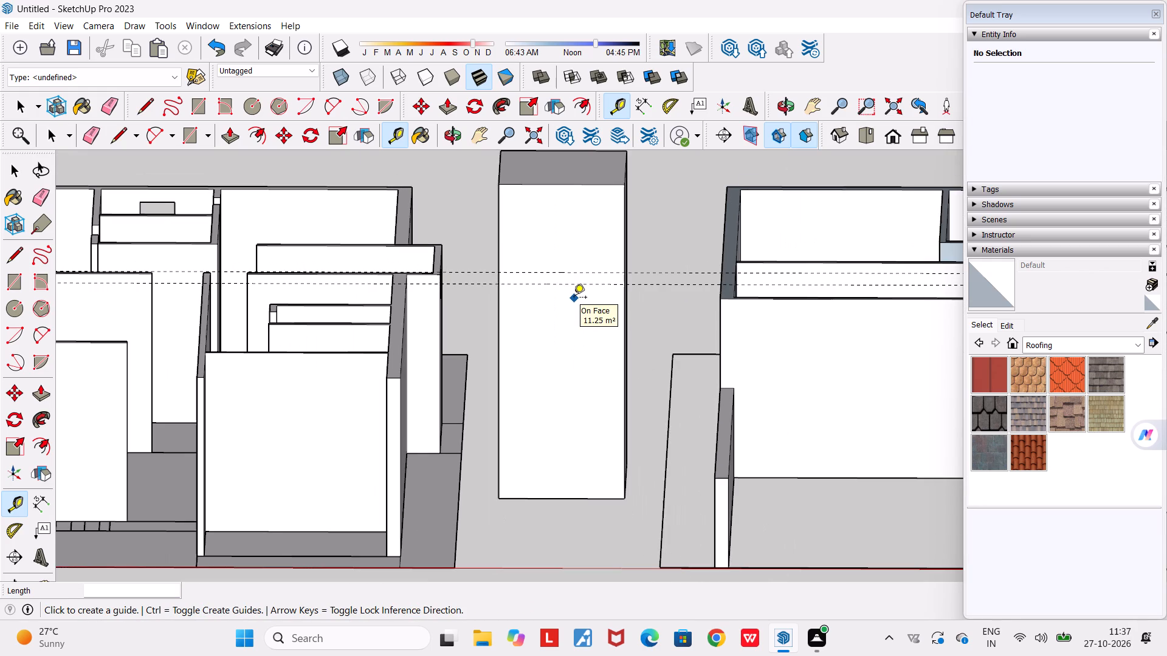
pyautogui.scroll(4, 574, 298)
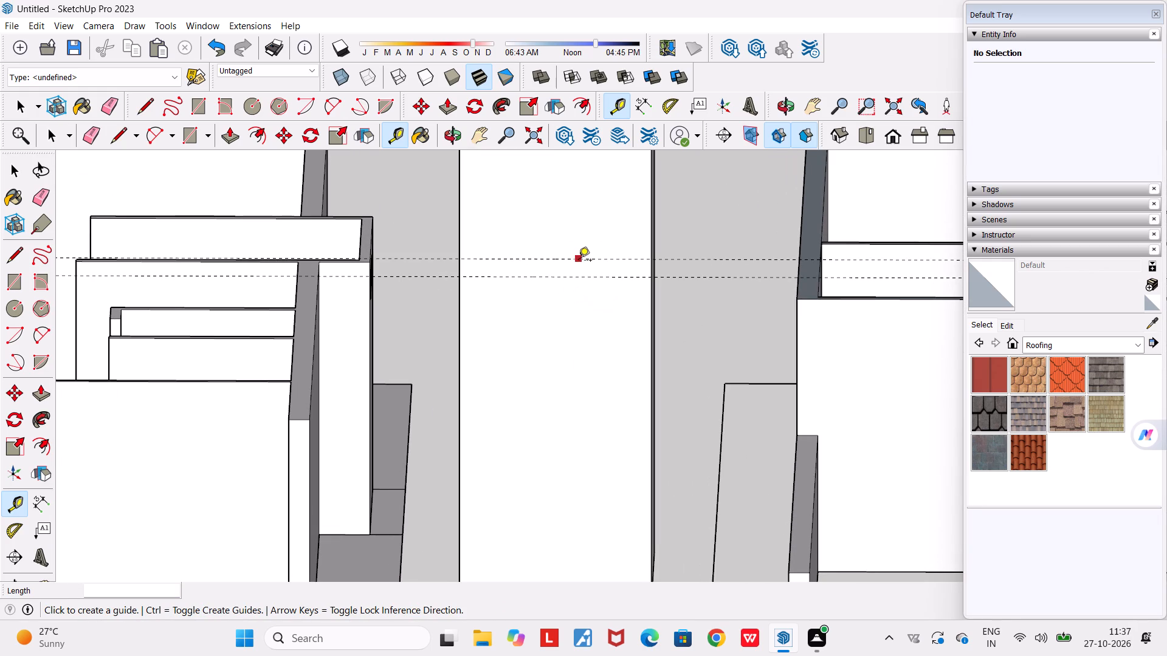
pyautogui.click(575, 279)
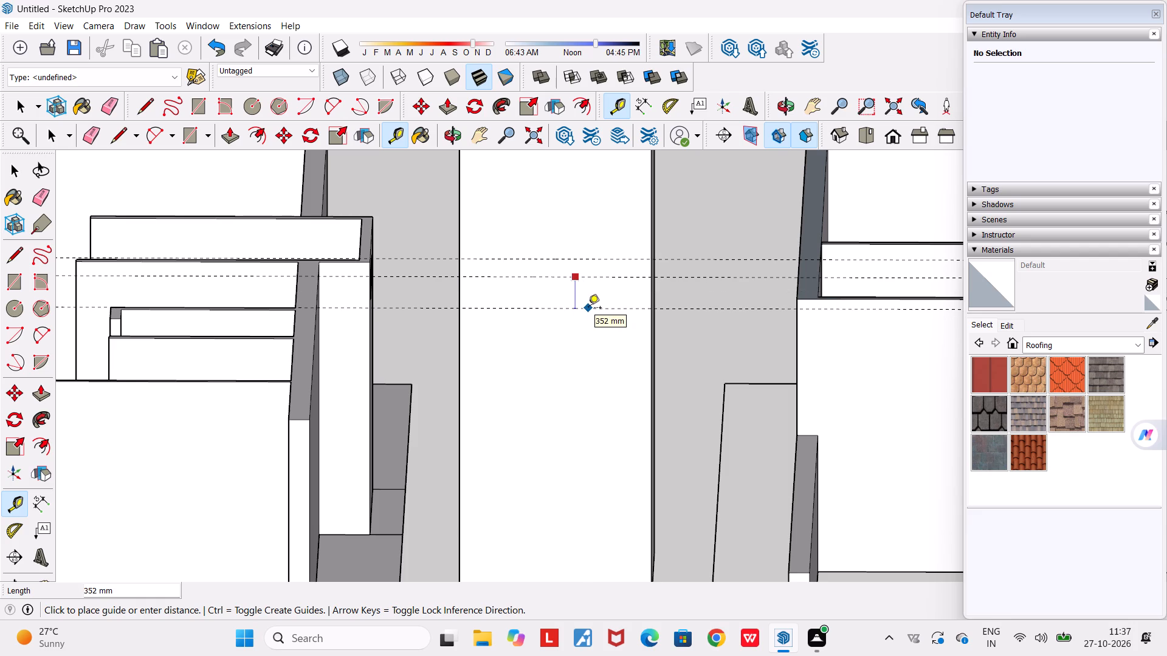
pyautogui.write('200')
pyautogui.press('Return')
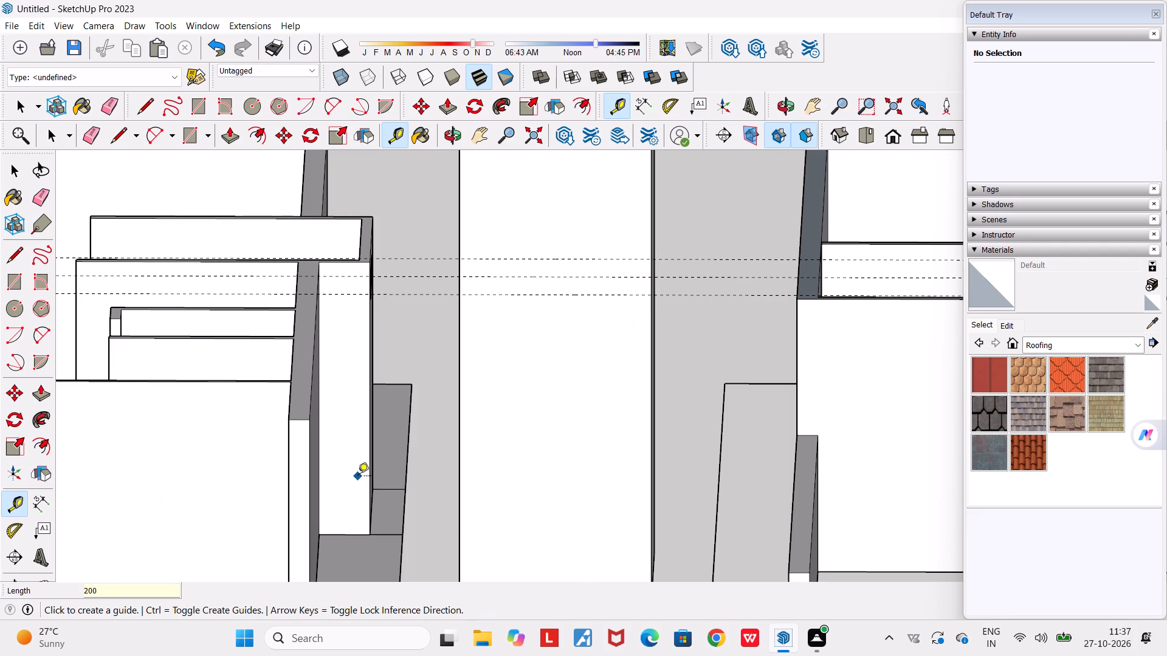
# Erase the uppermost of the three guides on the separate block.
pyautogui.press('e')
pyautogui.moveTo(578, 267); pyautogui.dragTo(574, 250)
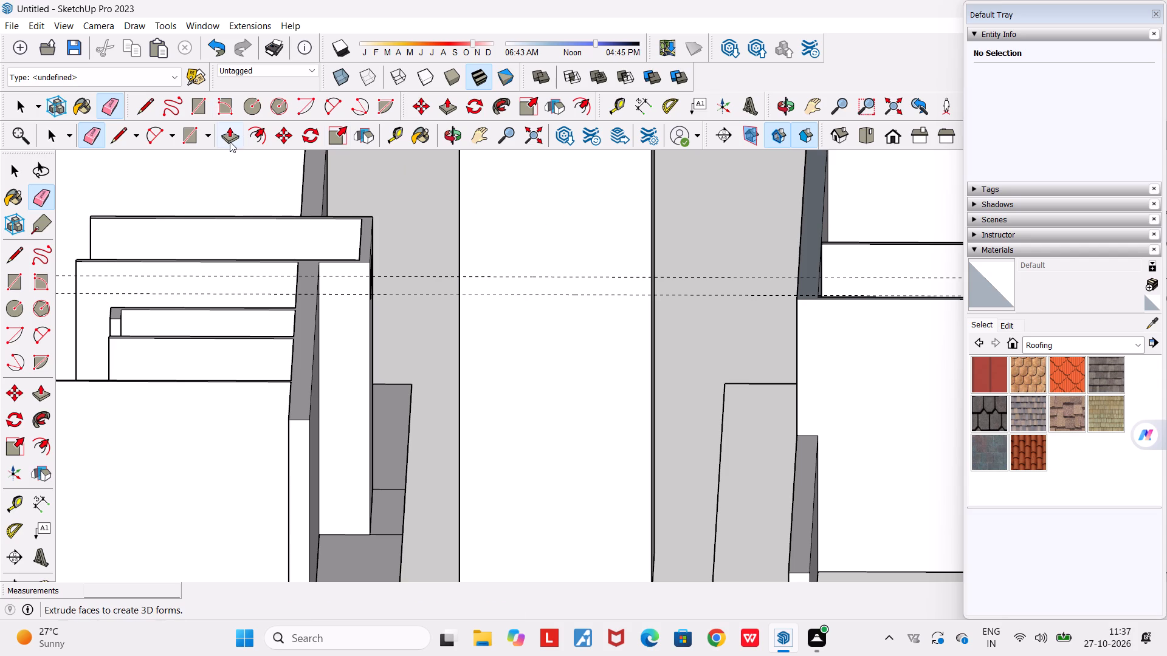
# Draw a rectangle across the full width of the block's front face between the two remaining guides.
pyautogui.click(199, 104)
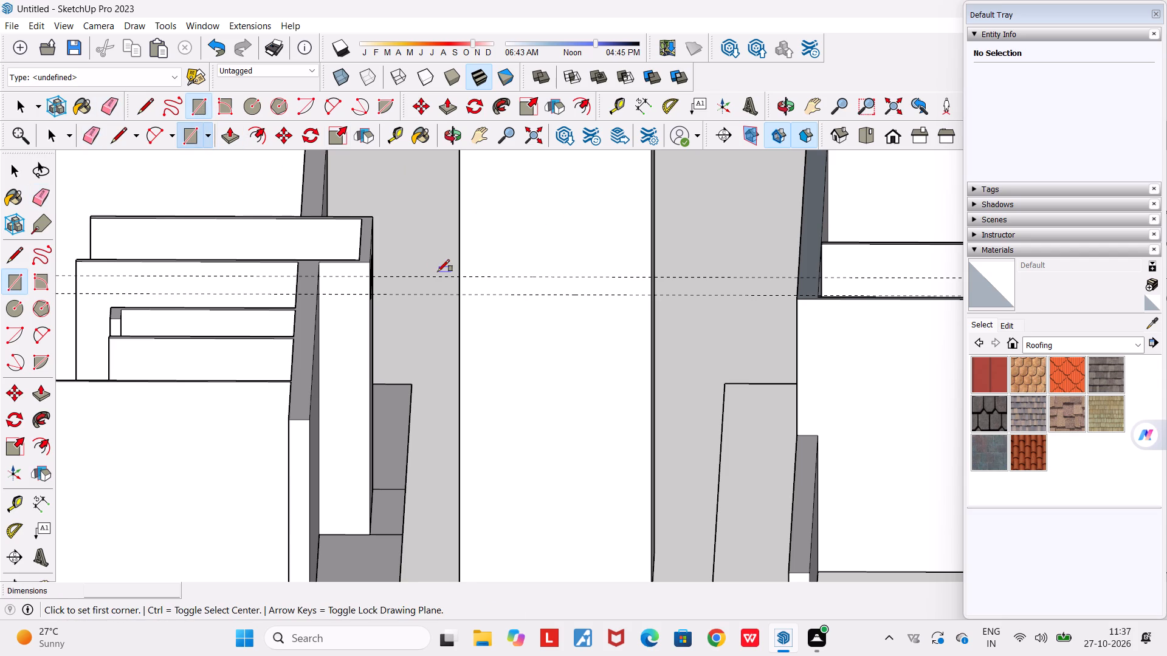
pyautogui.scroll(3, 438, 272)
pyautogui.click(467, 278)
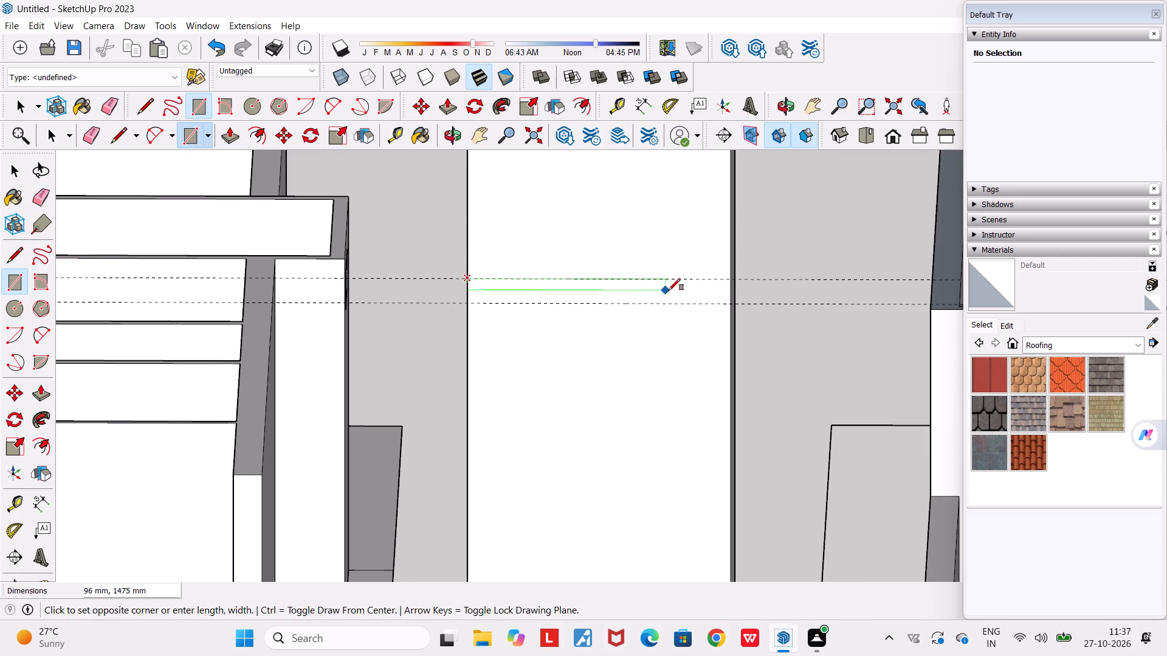
pyautogui.click(732, 304)
# Continue the band with two parallel 2741 mm lines across the block's side face toward the second plan.
pyautogui.moveTo(697, 321); pyautogui.dragTo(598, 328, button='middle')
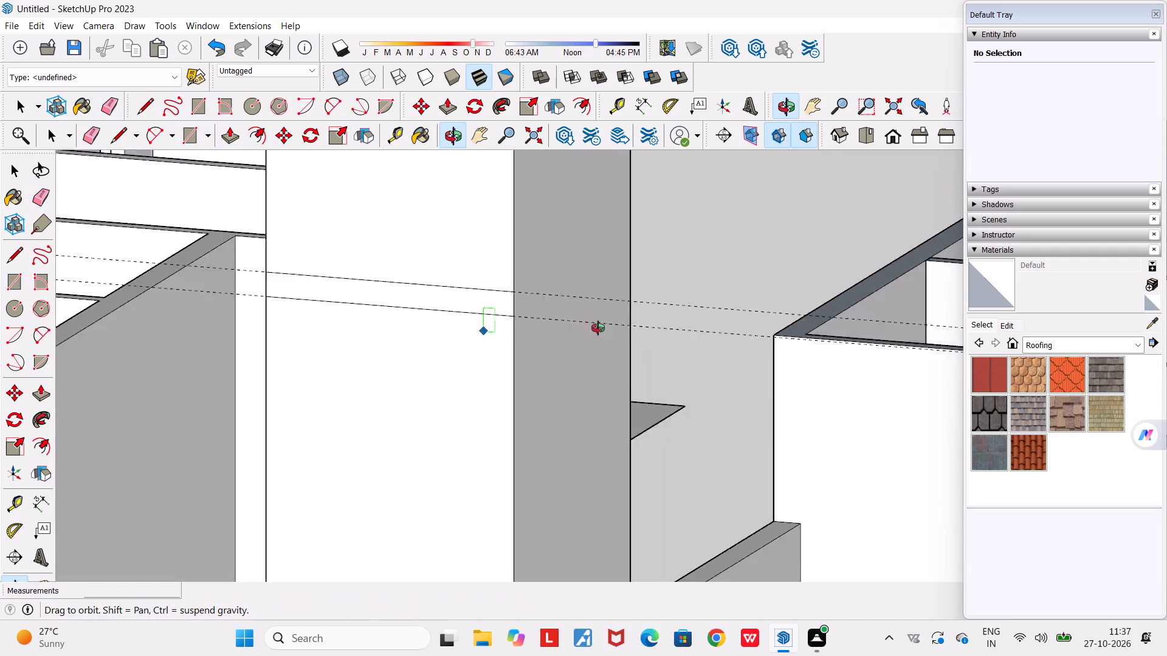
pyautogui.moveTo(598, 328); pyautogui.dragTo(416, 361, button='middle')
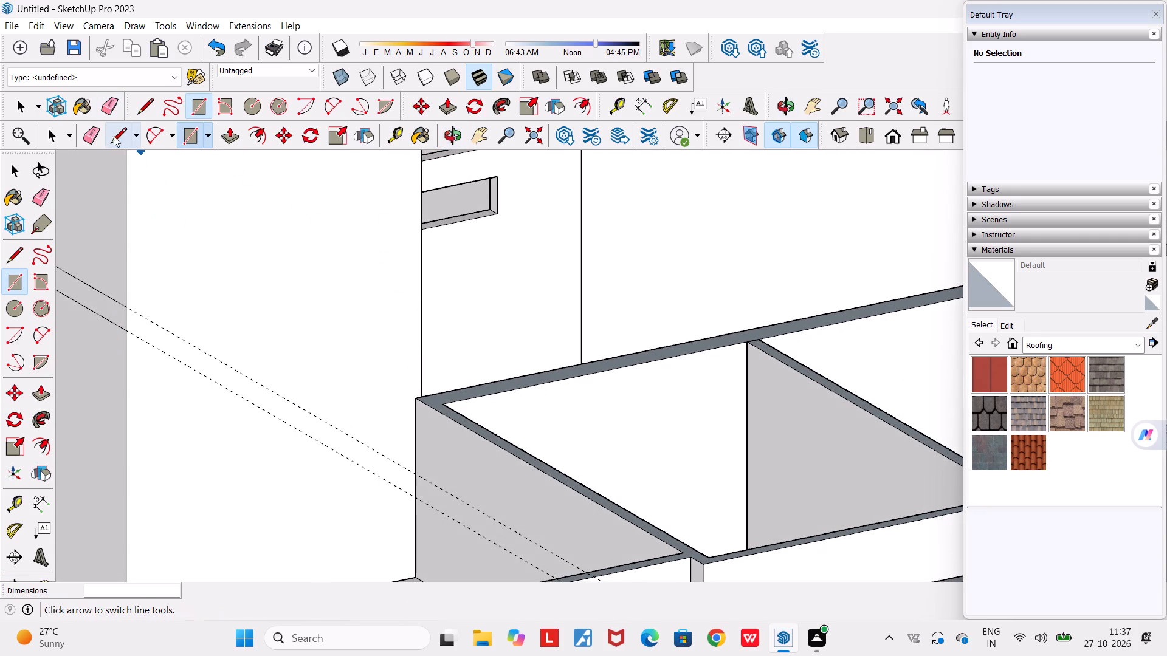
pyautogui.click(115, 136)
pyautogui.click(127, 309)
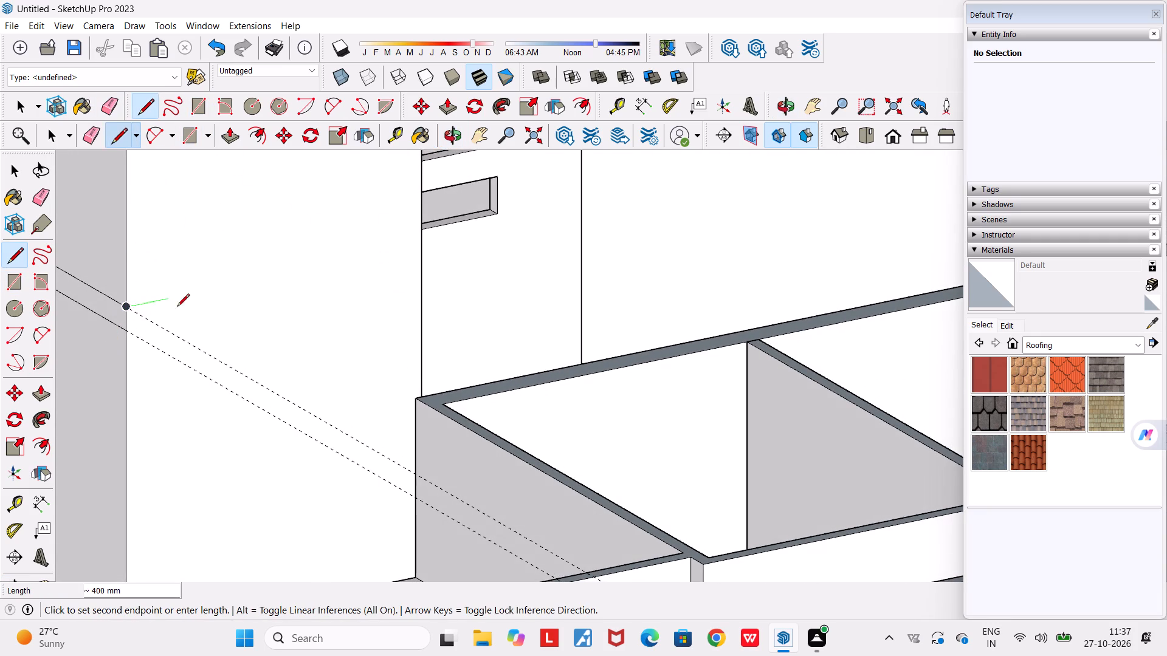
pyautogui.click(422, 253)
pyautogui.click(129, 332)
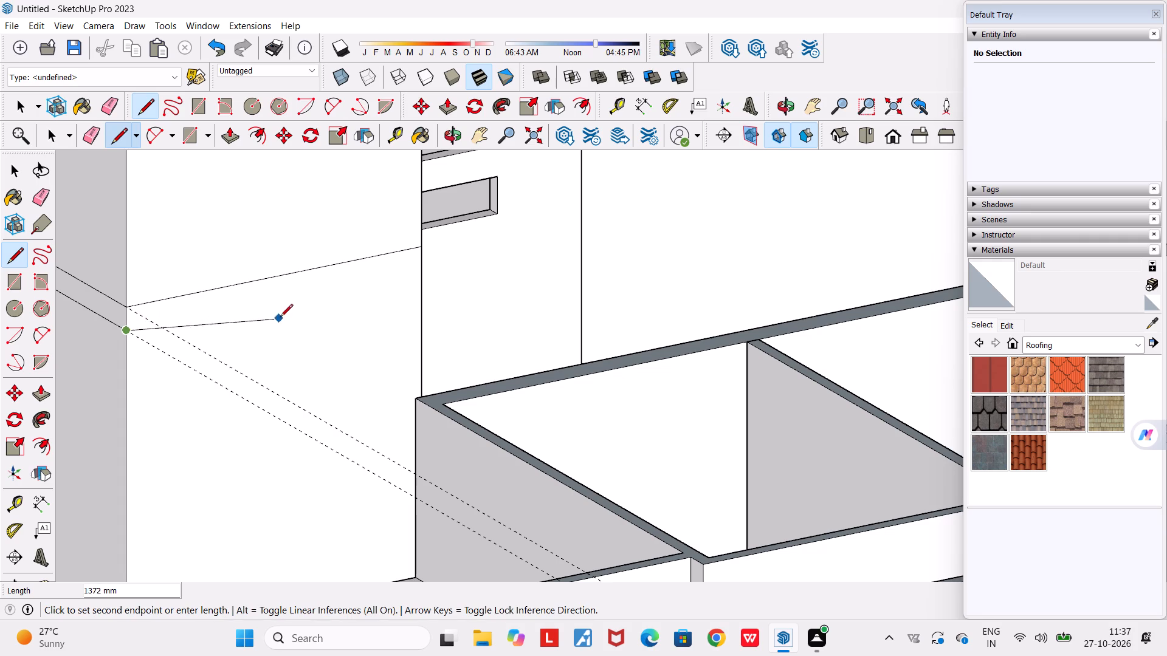
pyautogui.click(424, 268)
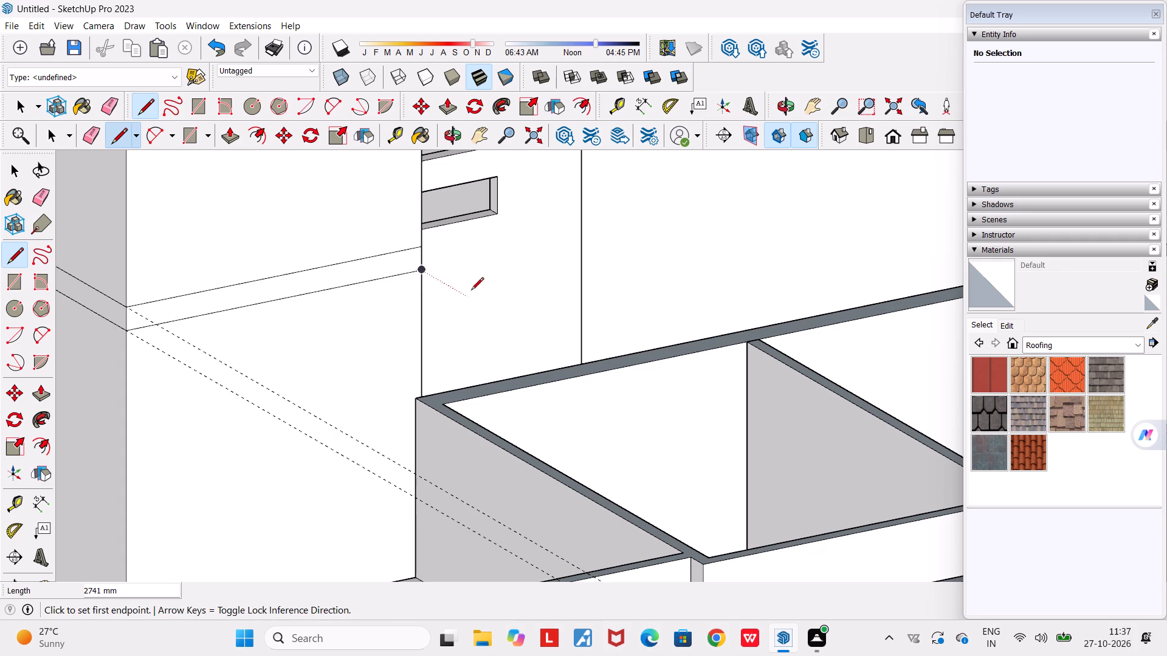
# Carry the band's two lines across the block's rear face, each 2100 mm long.
pyautogui.moveTo(467, 292); pyautogui.dragTo(276, 357, button='middle')
pyautogui.scroll(-10, 276, 357)
pyautogui.moveTo(441, 360); pyautogui.dragTo(336, 371, button='middle')
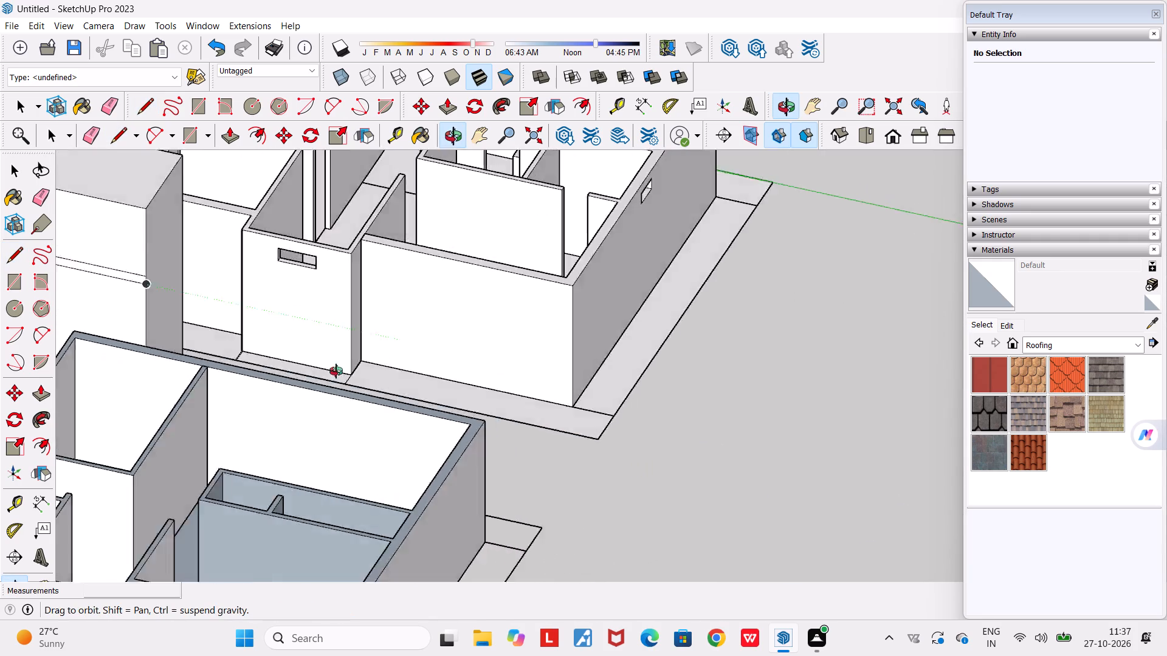
pyautogui.moveTo(336, 371); pyautogui.dragTo(140, 378, button='middle')
pyautogui.scroll(-11, 140, 378)
pyautogui.scroll(5, 192, 242)
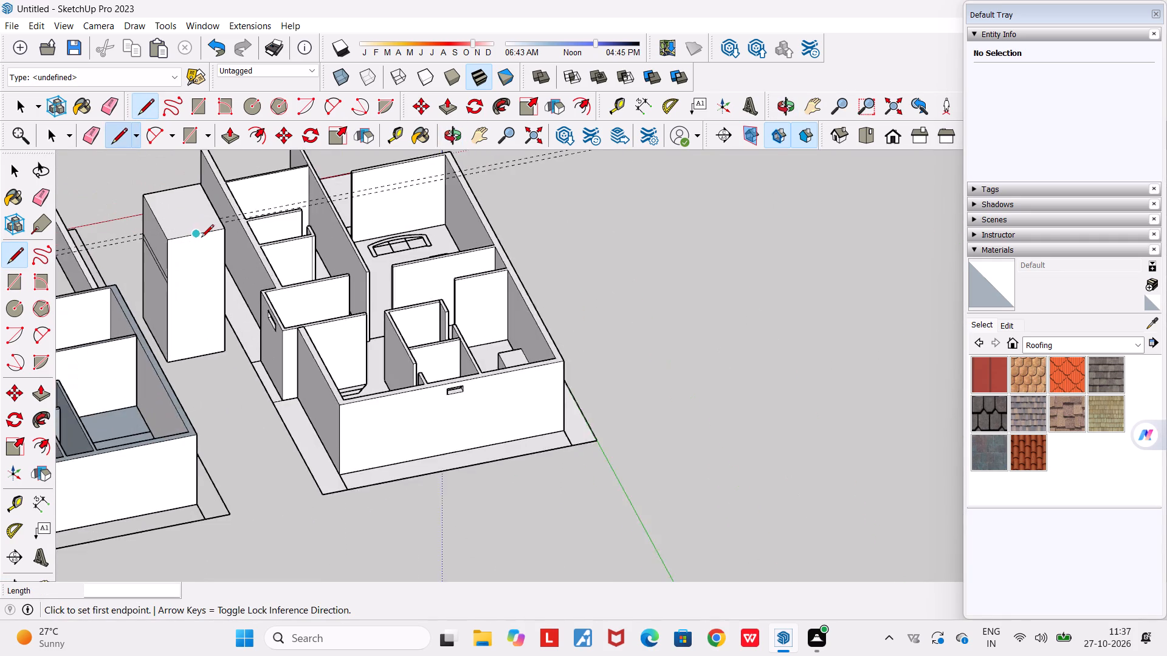
pyautogui.scroll(7, 201, 238)
pyautogui.scroll(5, 136, 335)
pyautogui.click(131, 316)
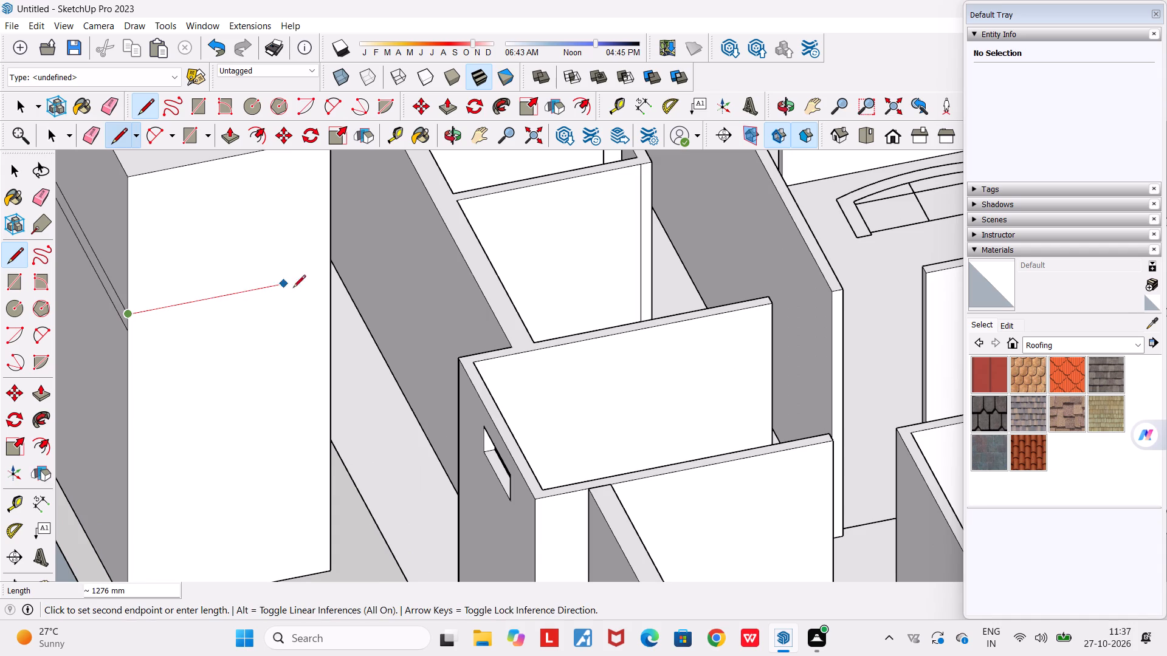
pyautogui.click(334, 278)
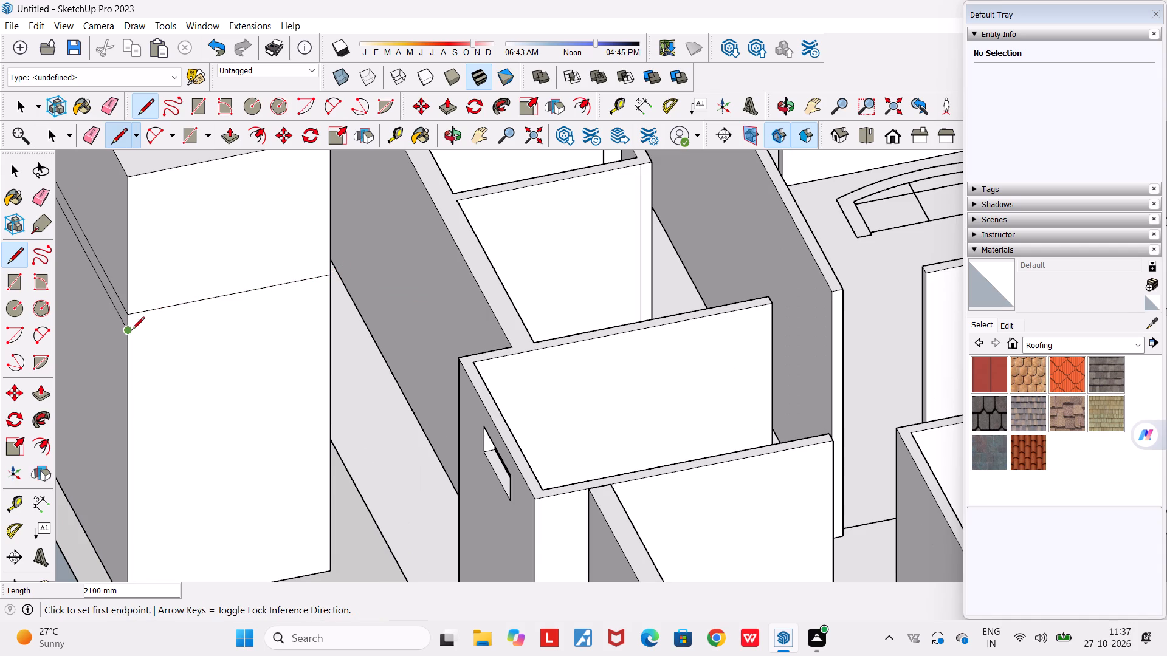
pyautogui.click(132, 331)
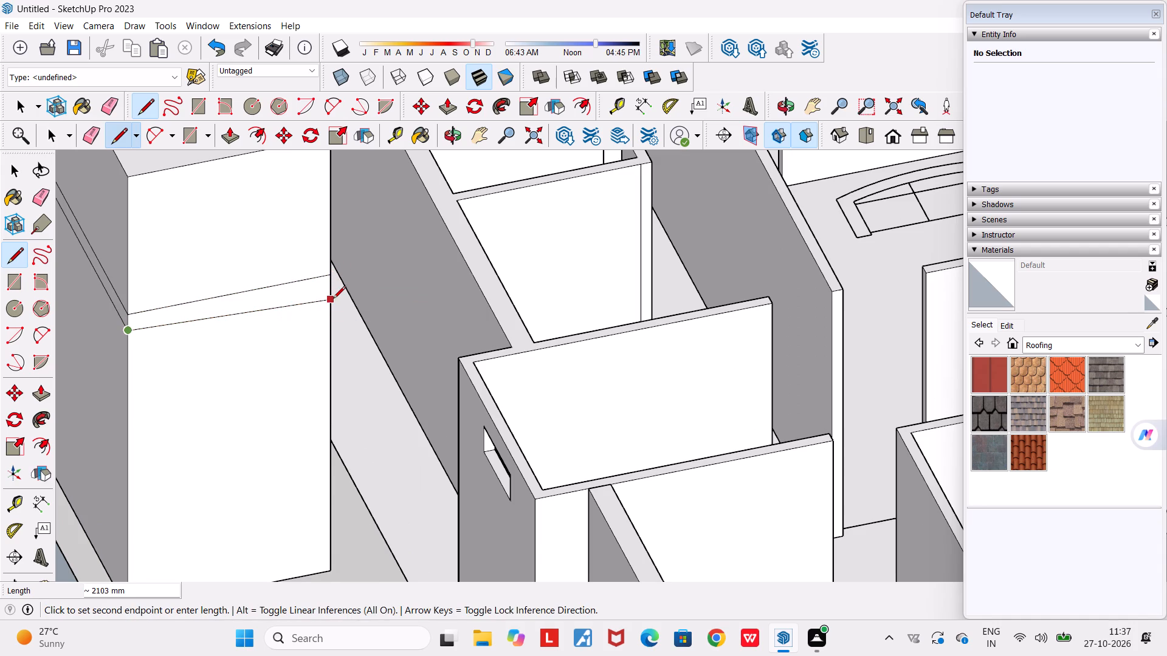
pyautogui.click(333, 294)
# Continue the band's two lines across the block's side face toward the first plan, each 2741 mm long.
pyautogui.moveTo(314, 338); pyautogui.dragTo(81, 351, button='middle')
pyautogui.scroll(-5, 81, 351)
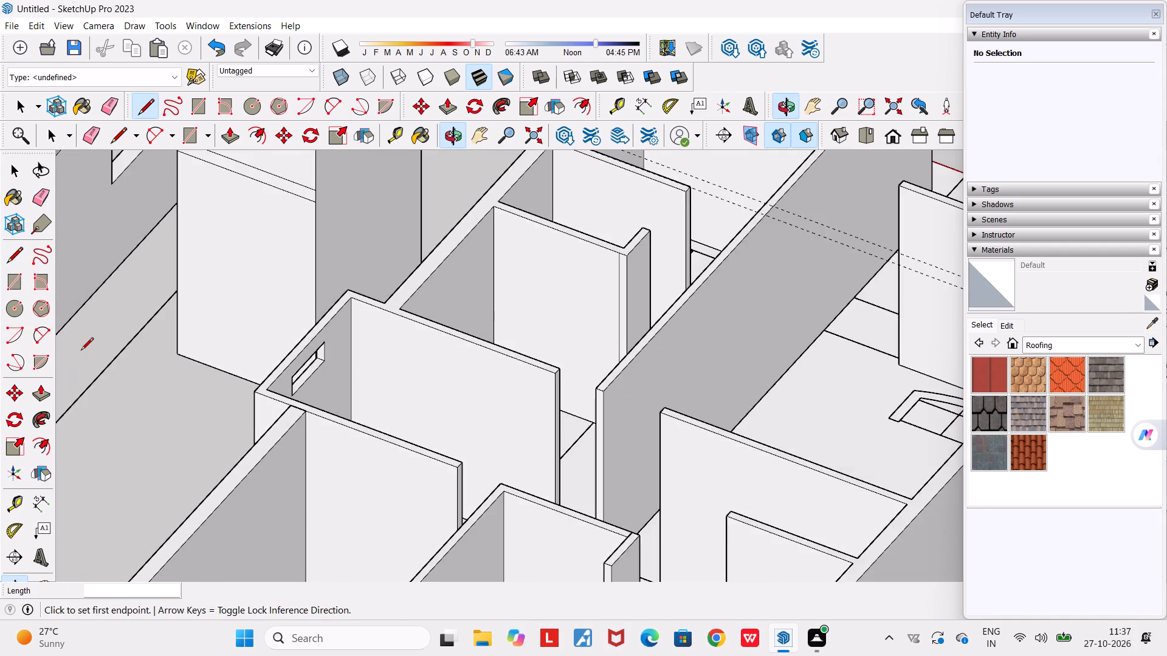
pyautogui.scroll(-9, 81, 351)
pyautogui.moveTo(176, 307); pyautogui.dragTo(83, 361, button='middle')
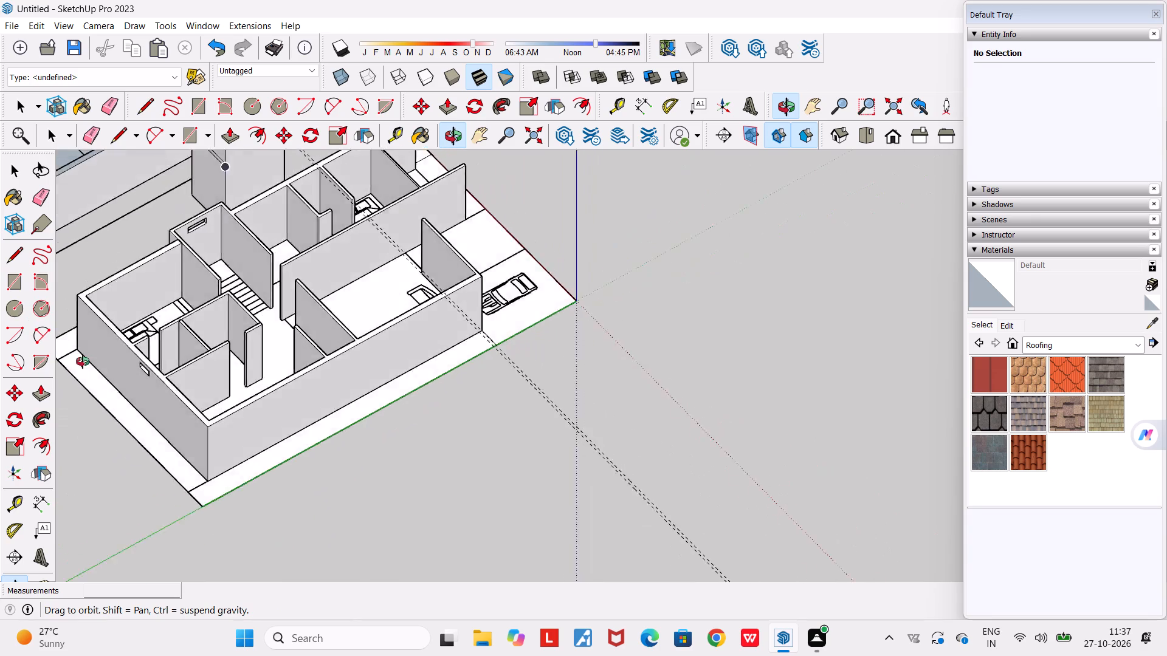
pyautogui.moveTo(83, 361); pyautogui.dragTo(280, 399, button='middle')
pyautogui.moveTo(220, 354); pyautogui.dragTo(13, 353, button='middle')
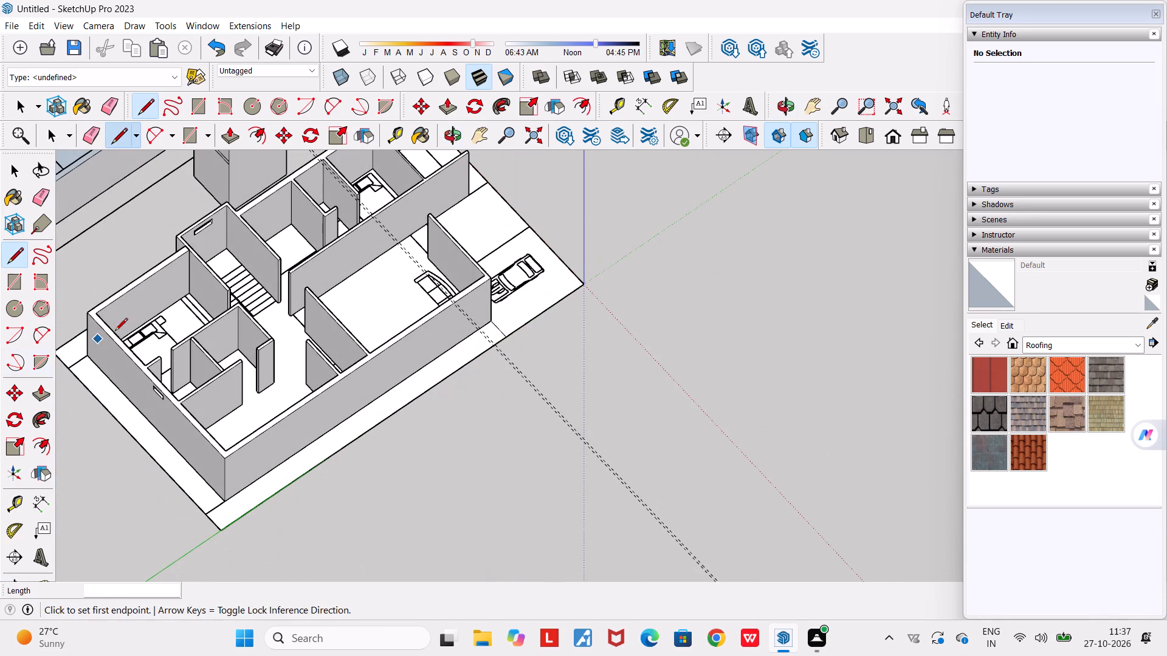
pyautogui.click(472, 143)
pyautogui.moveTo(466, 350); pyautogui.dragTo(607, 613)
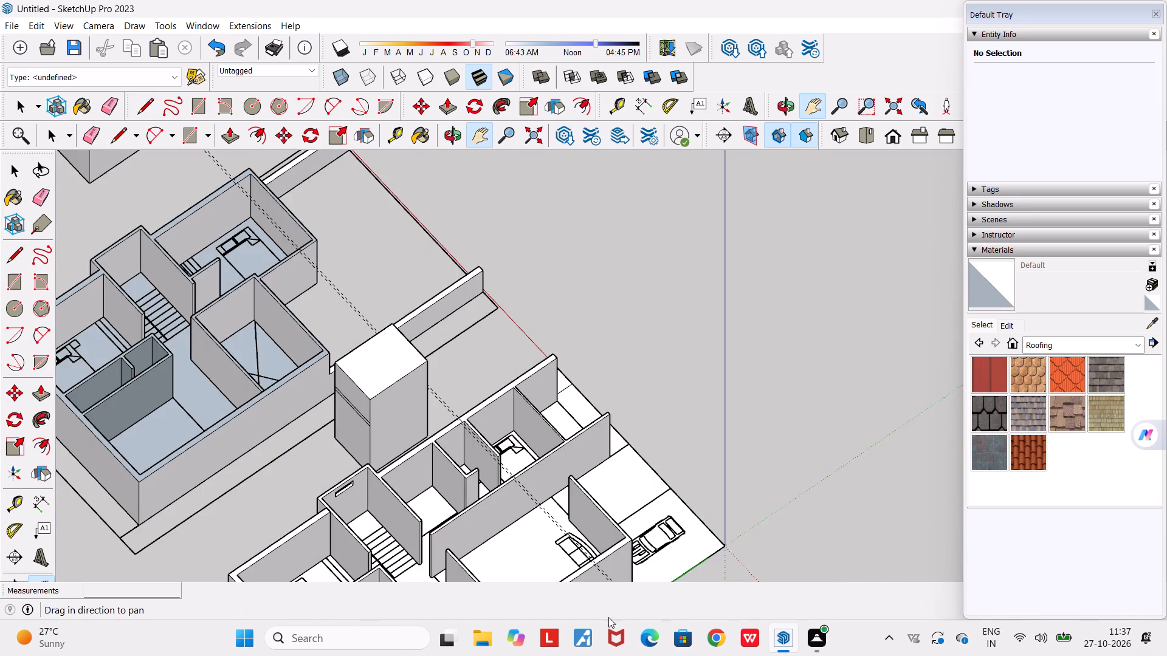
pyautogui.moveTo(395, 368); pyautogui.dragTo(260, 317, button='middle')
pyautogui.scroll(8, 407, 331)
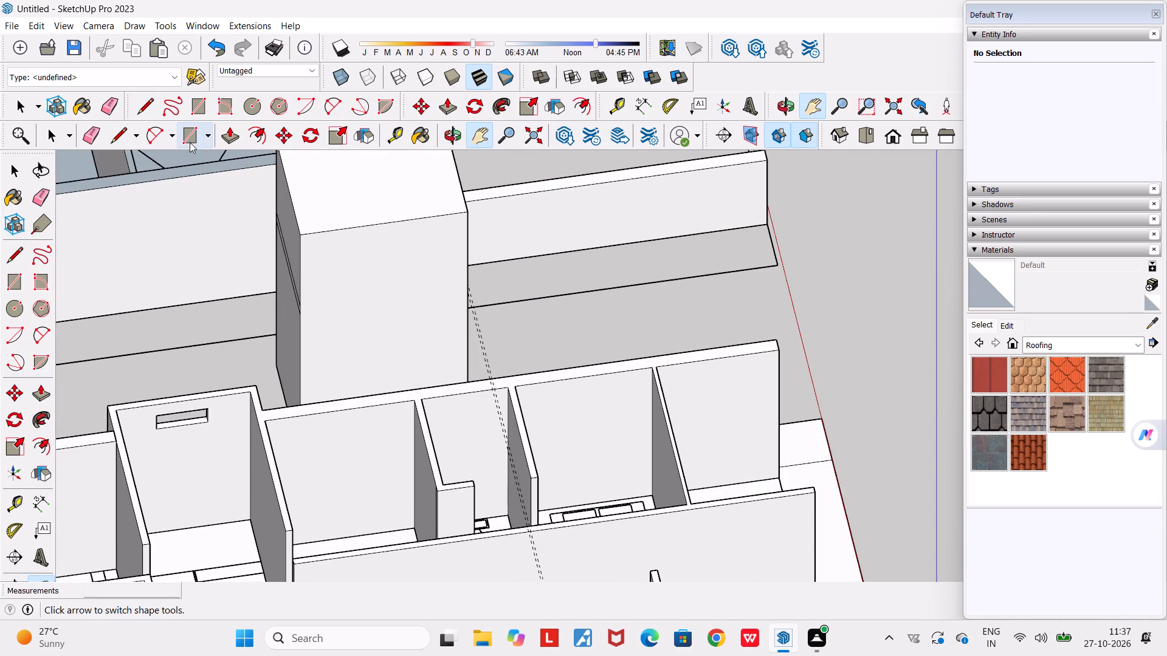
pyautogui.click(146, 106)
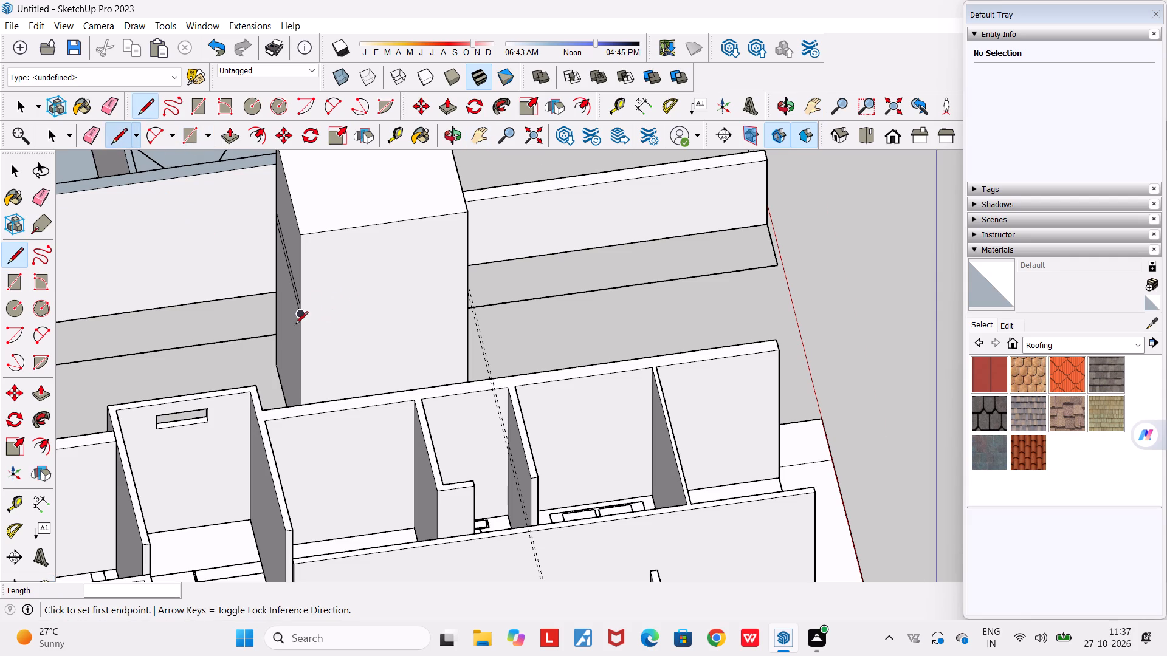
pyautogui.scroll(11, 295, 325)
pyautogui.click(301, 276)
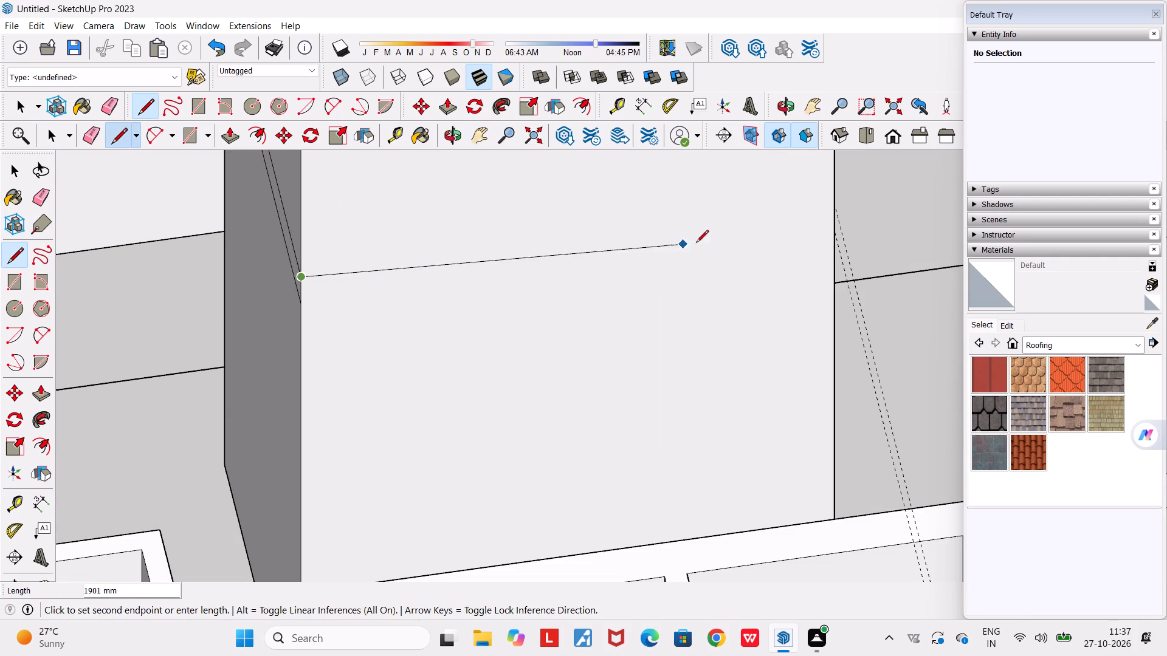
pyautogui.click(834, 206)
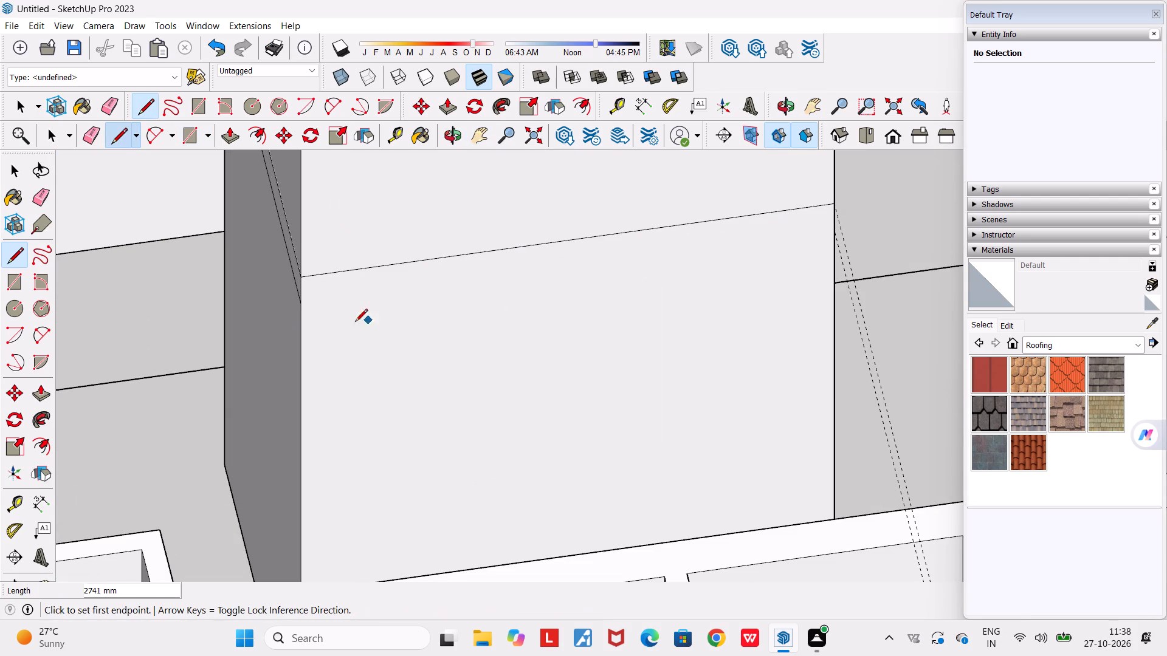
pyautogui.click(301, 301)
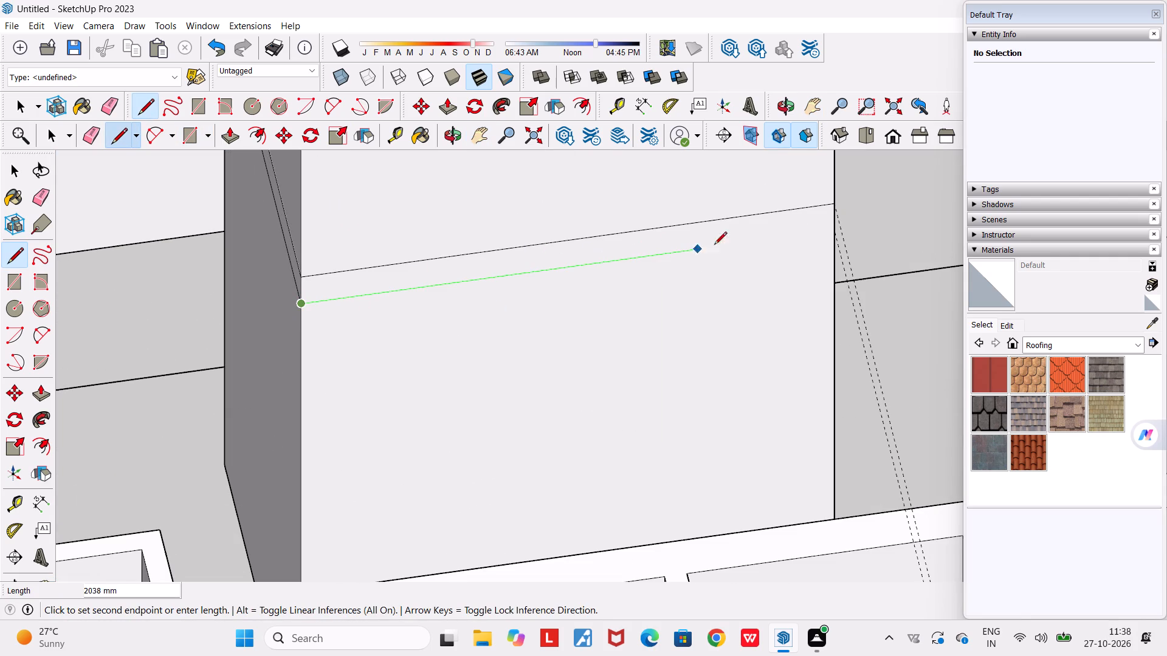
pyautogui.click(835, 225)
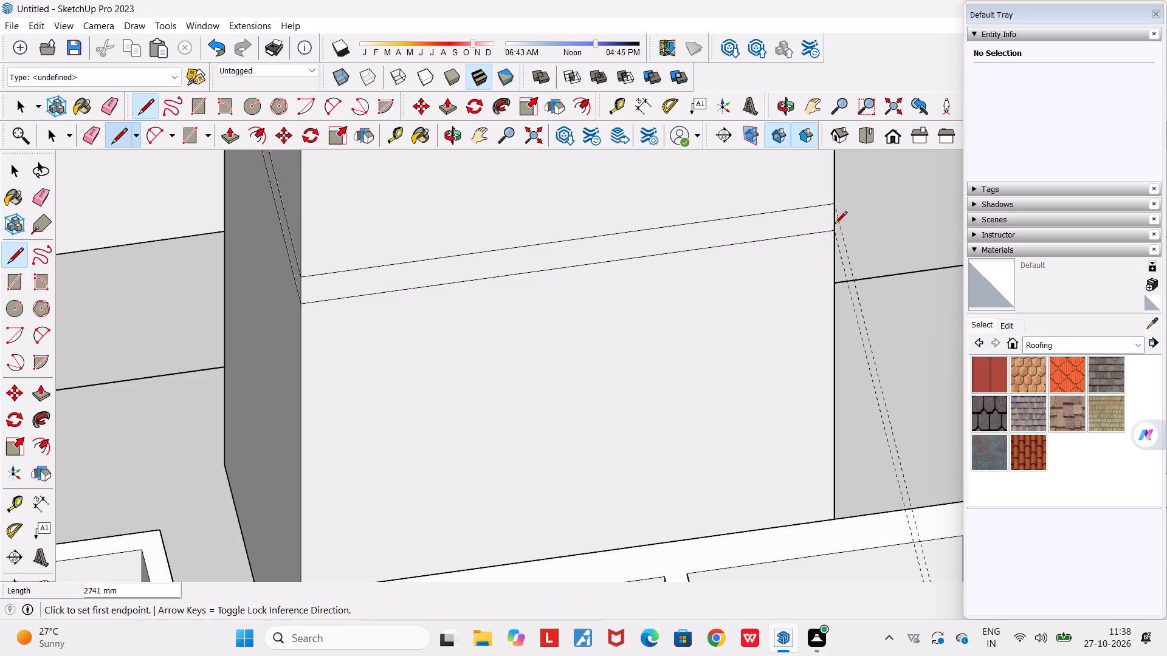
# Erase the two remaining guides running along the block's front face.
pyautogui.moveTo(757, 344); pyautogui.dragTo(451, 364, button='middle')
pyautogui.scroll(-9, 451, 364)
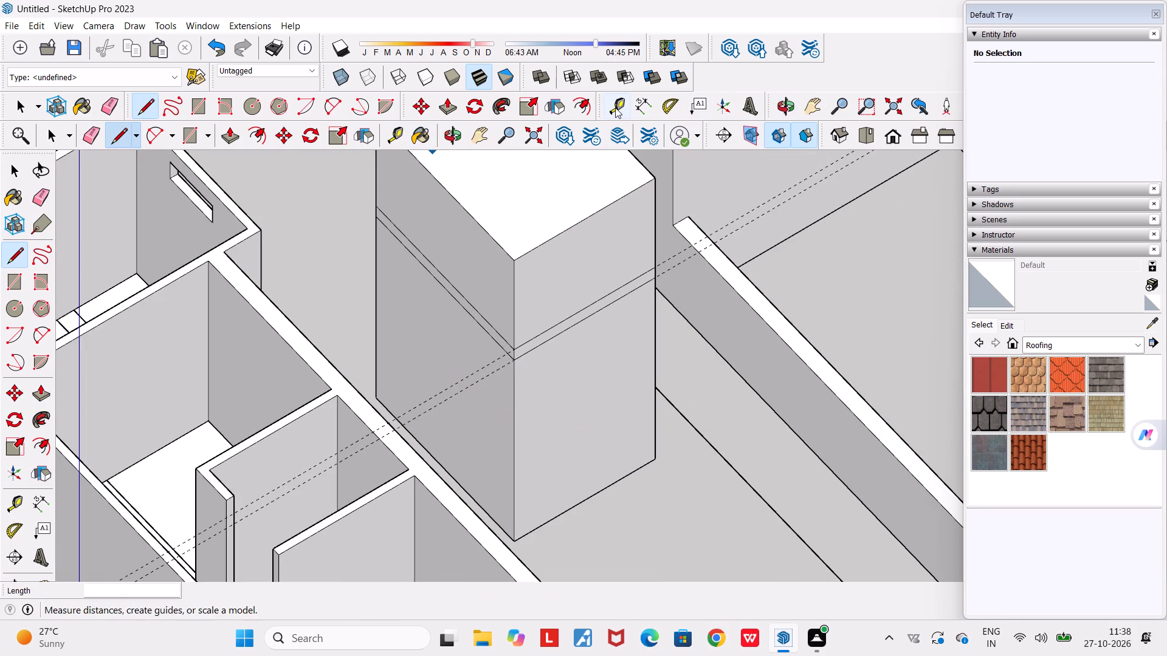
pyautogui.click(110, 110)
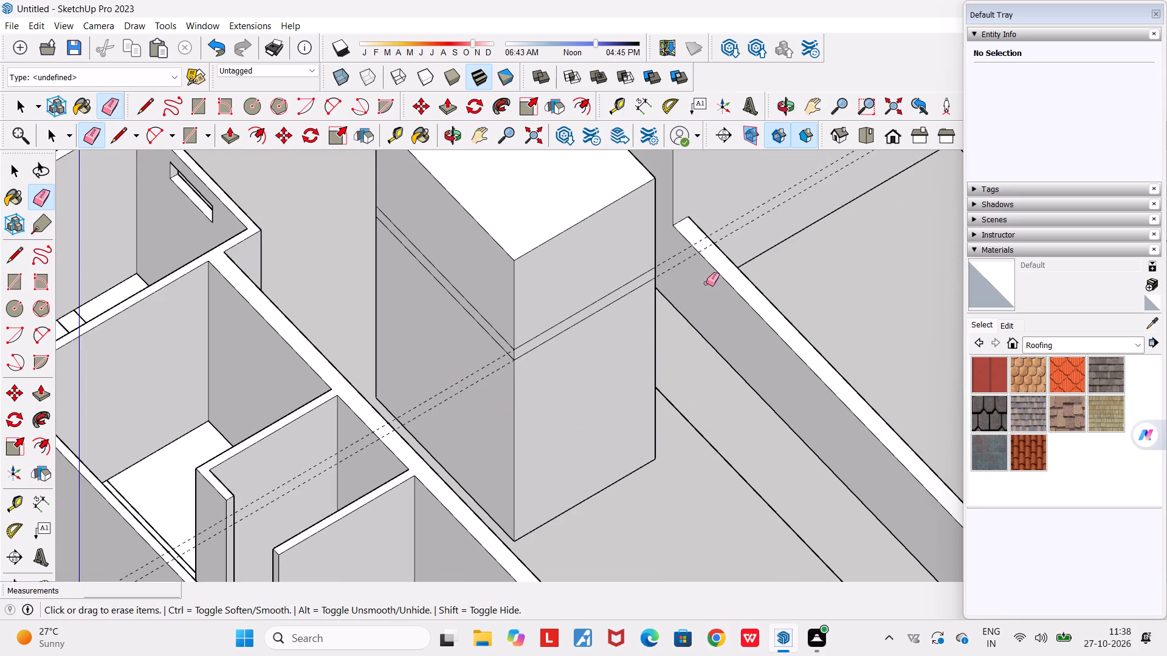
pyautogui.moveTo(670, 257); pyautogui.dragTo(683, 278)
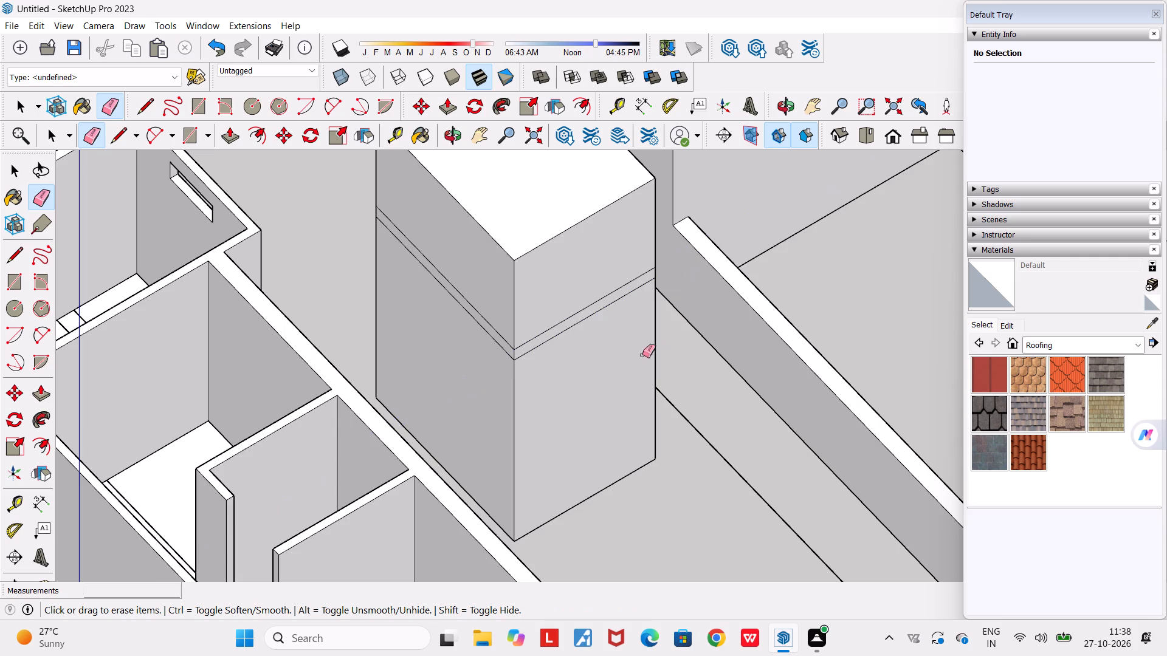
# Push the band on the block's front face 40 mm inward with Push/Pull.
pyautogui.scroll(4, 511, 356)
pyautogui.press('space')
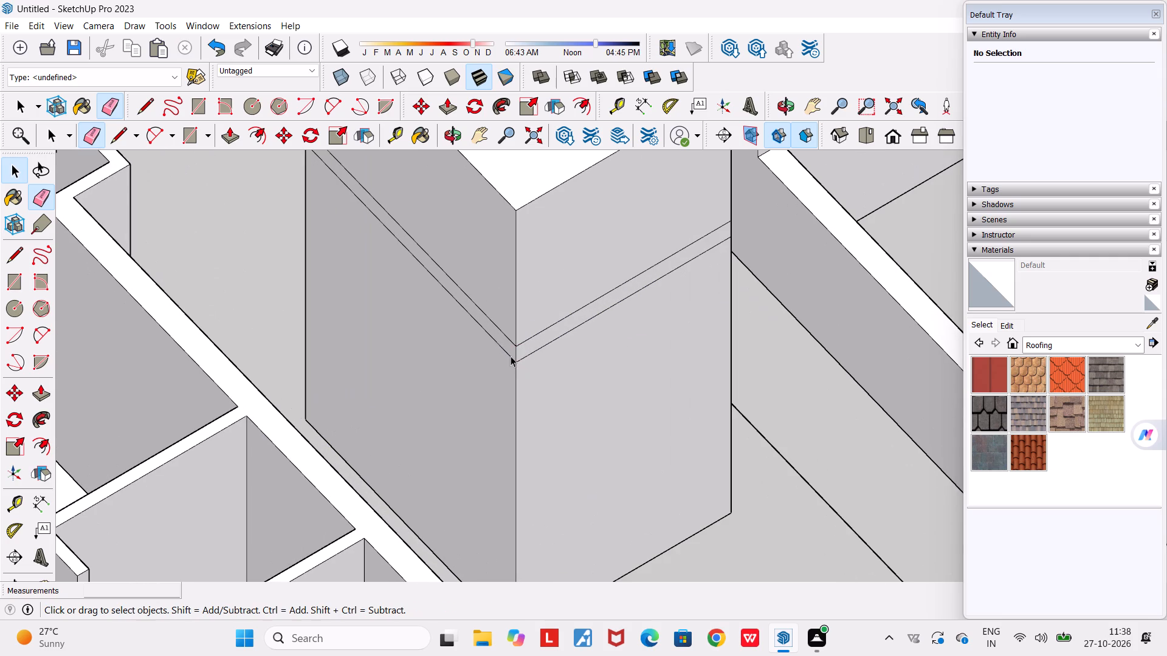
pyautogui.click(453, 108)
pyautogui.scroll(4, 581, 324)
pyautogui.click(572, 318)
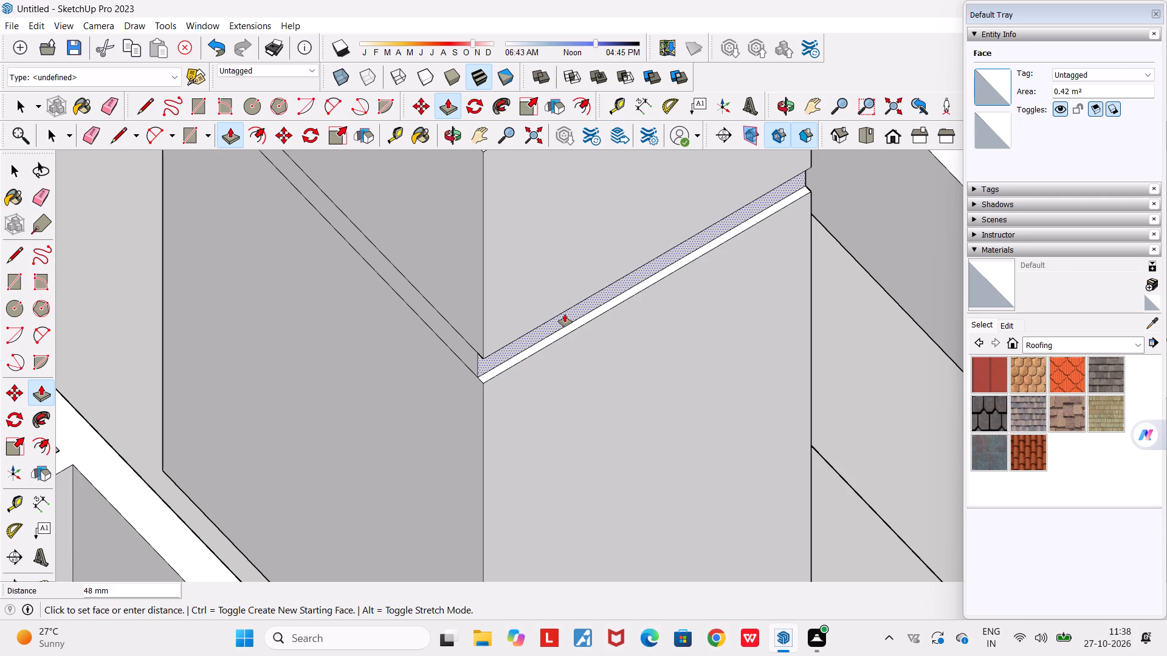
pyautogui.write('40')
pyautogui.press('Return')
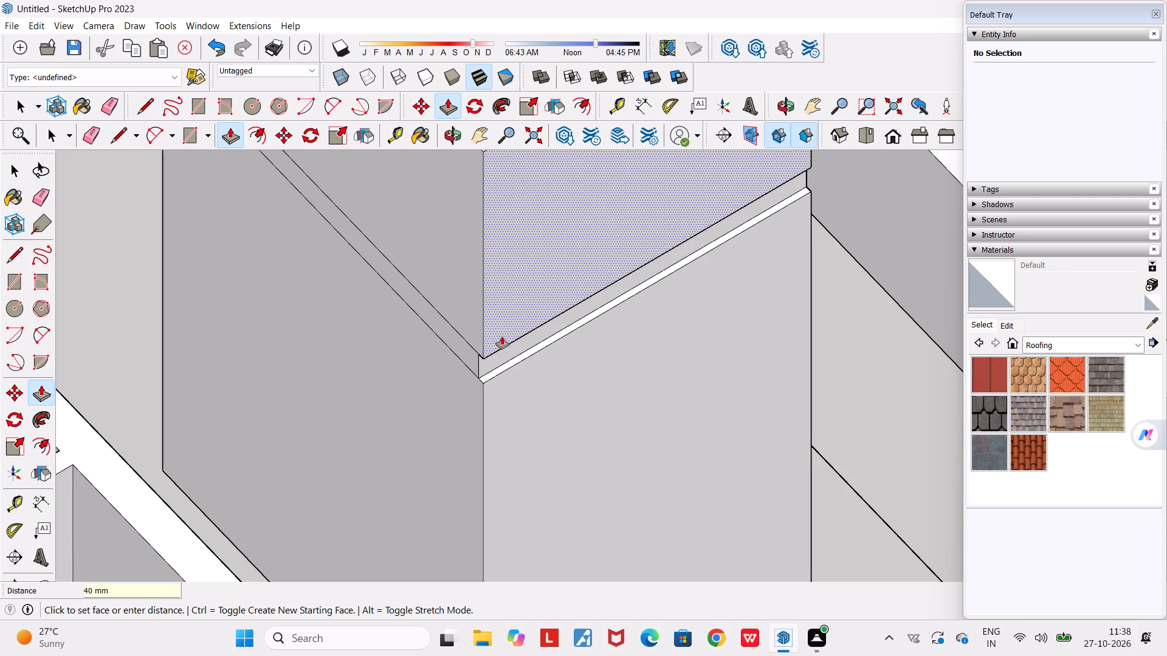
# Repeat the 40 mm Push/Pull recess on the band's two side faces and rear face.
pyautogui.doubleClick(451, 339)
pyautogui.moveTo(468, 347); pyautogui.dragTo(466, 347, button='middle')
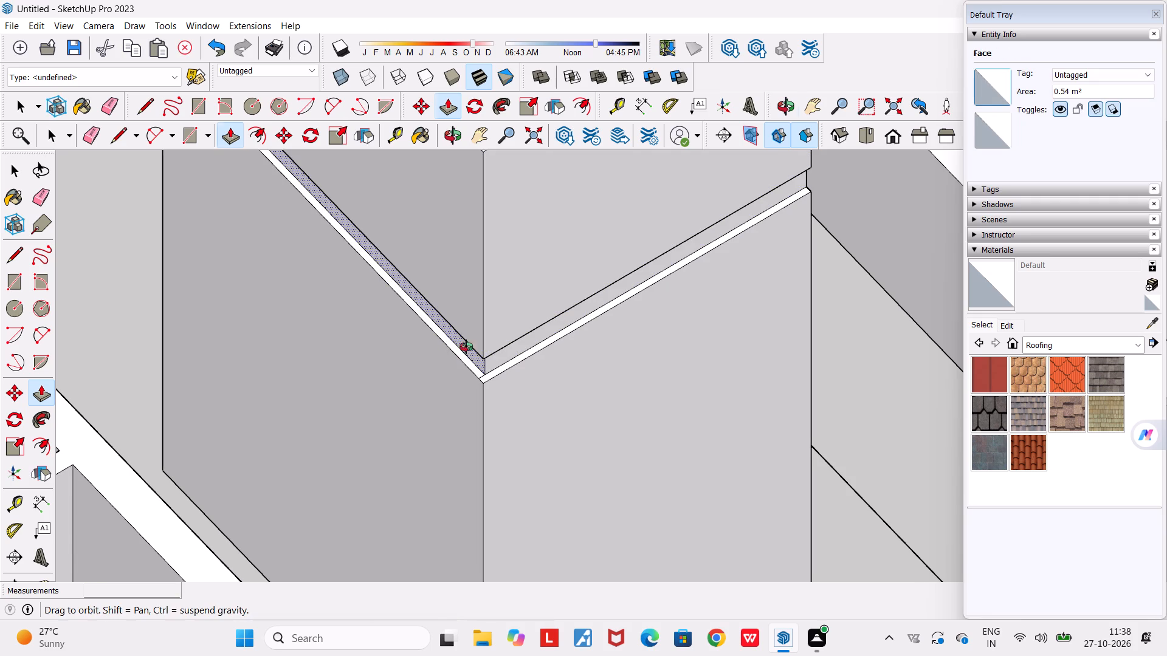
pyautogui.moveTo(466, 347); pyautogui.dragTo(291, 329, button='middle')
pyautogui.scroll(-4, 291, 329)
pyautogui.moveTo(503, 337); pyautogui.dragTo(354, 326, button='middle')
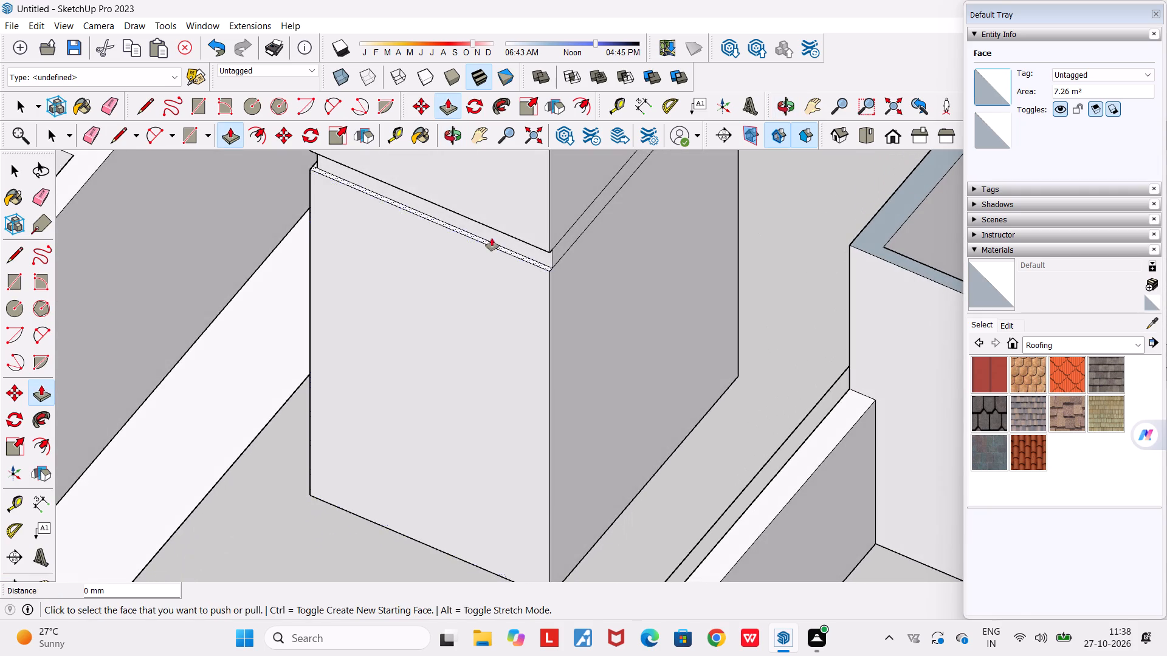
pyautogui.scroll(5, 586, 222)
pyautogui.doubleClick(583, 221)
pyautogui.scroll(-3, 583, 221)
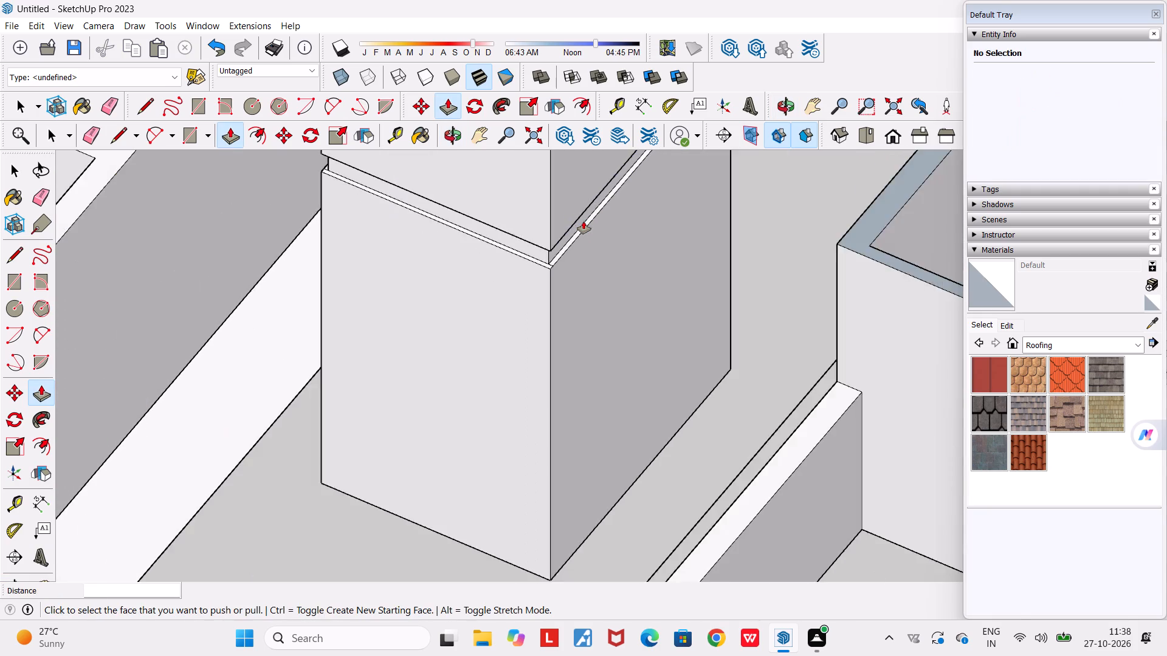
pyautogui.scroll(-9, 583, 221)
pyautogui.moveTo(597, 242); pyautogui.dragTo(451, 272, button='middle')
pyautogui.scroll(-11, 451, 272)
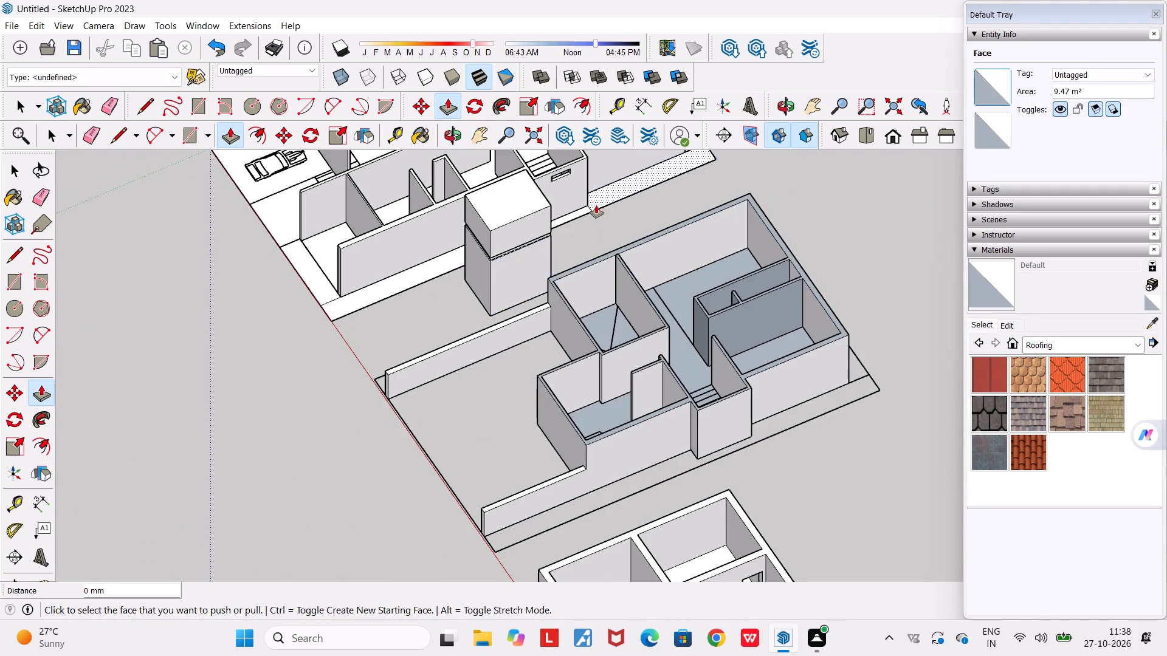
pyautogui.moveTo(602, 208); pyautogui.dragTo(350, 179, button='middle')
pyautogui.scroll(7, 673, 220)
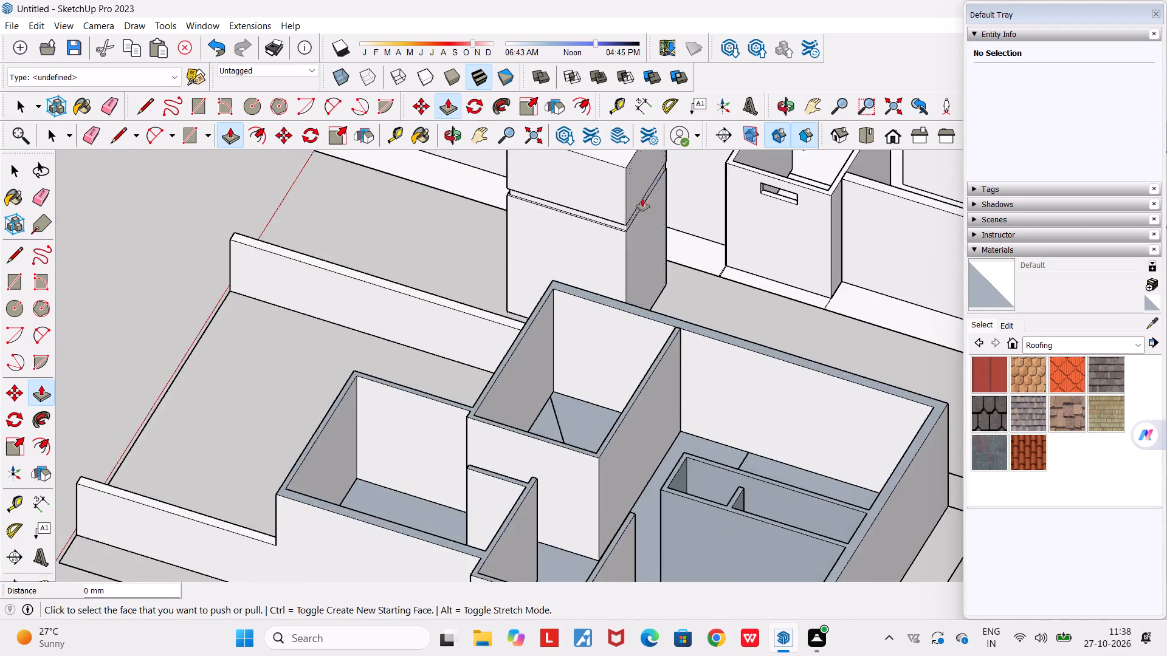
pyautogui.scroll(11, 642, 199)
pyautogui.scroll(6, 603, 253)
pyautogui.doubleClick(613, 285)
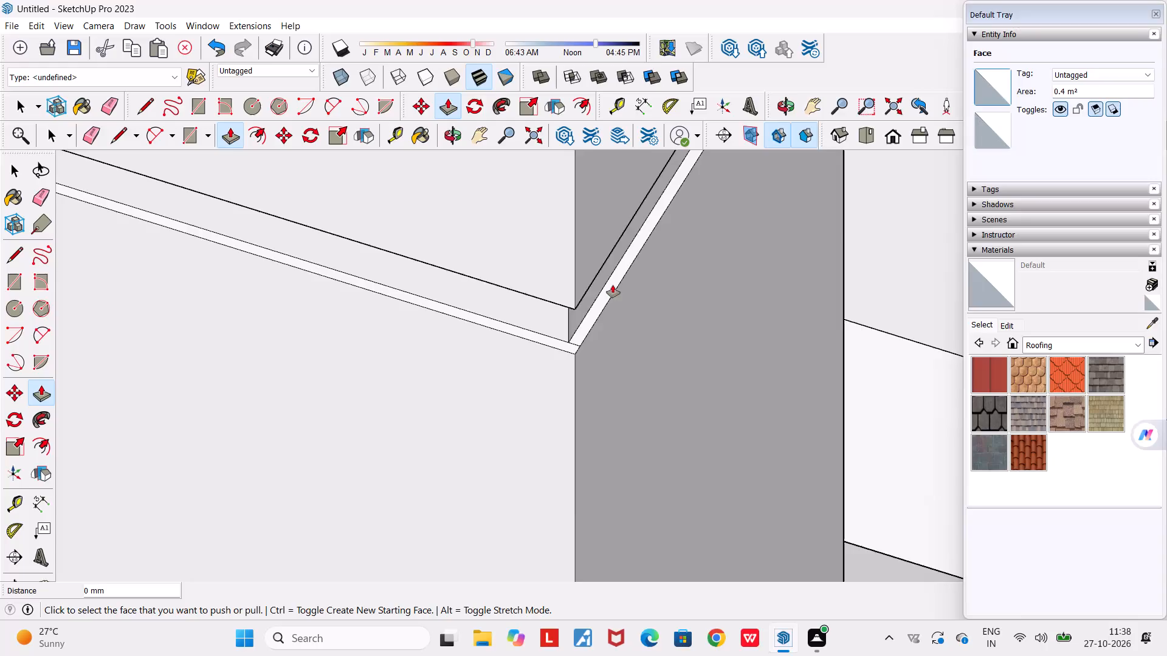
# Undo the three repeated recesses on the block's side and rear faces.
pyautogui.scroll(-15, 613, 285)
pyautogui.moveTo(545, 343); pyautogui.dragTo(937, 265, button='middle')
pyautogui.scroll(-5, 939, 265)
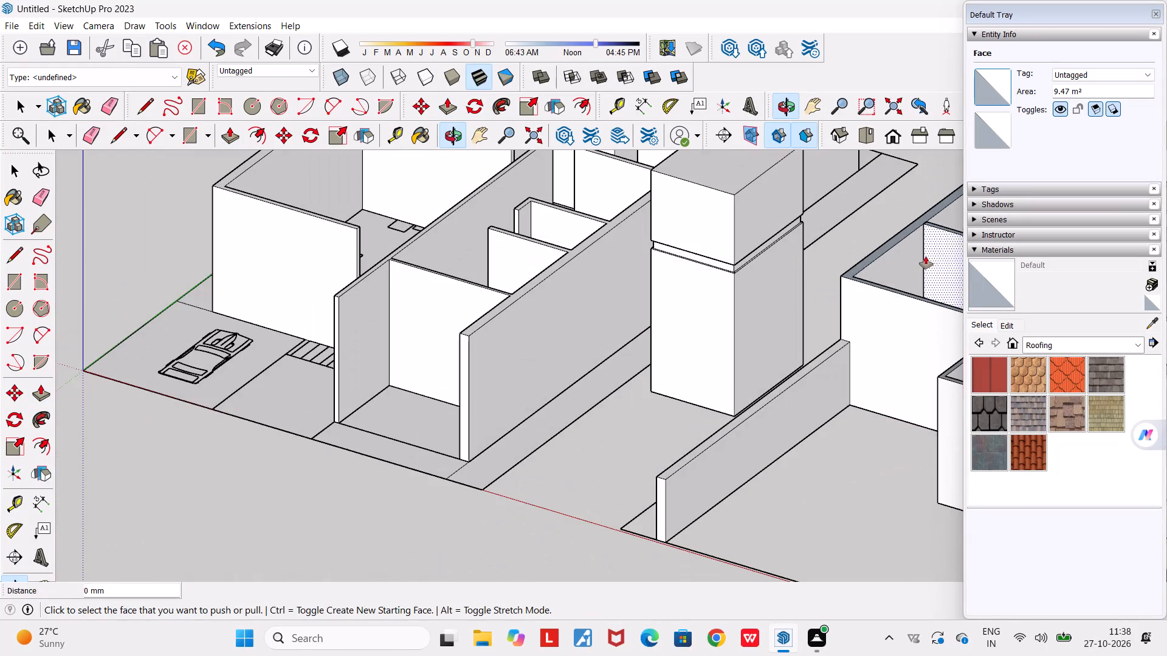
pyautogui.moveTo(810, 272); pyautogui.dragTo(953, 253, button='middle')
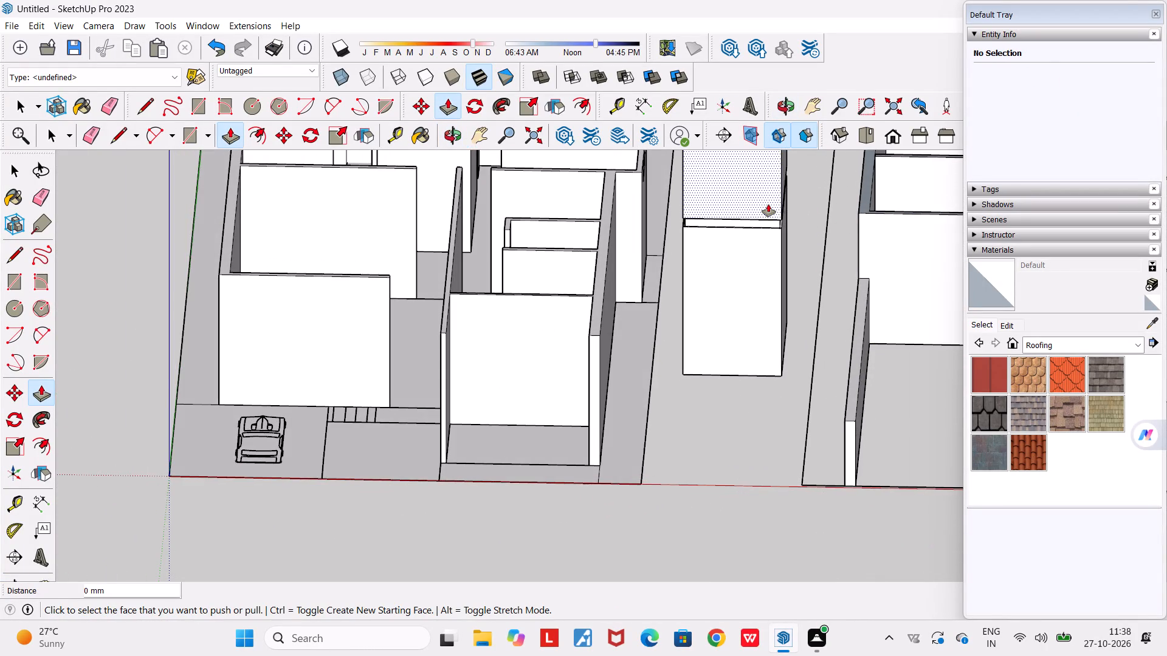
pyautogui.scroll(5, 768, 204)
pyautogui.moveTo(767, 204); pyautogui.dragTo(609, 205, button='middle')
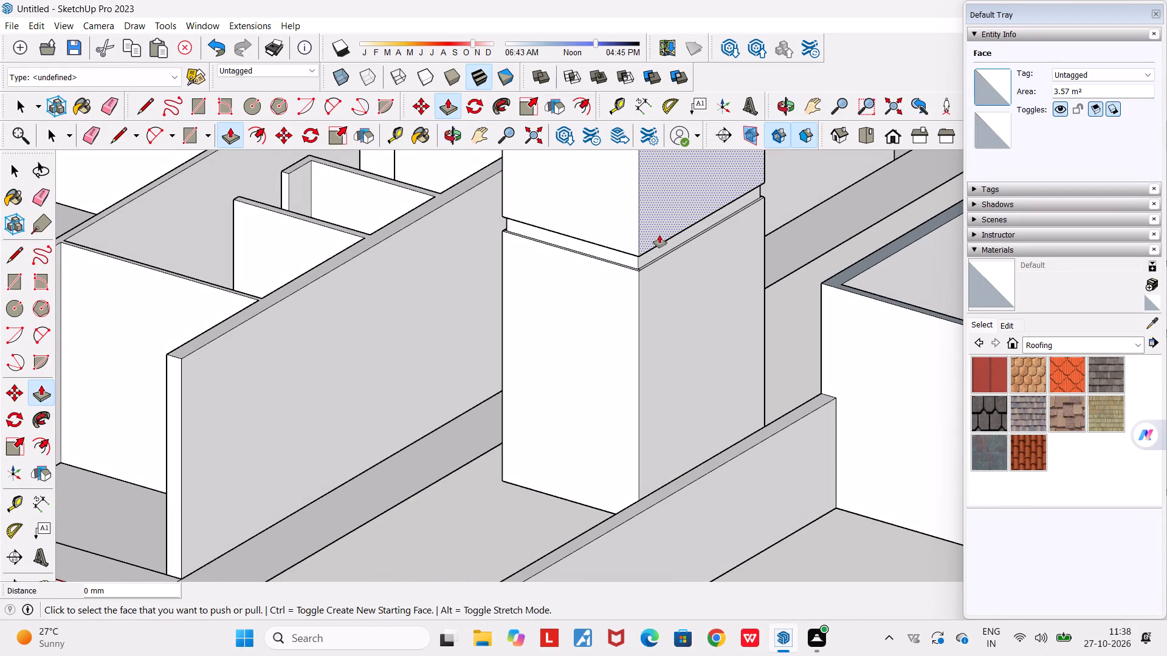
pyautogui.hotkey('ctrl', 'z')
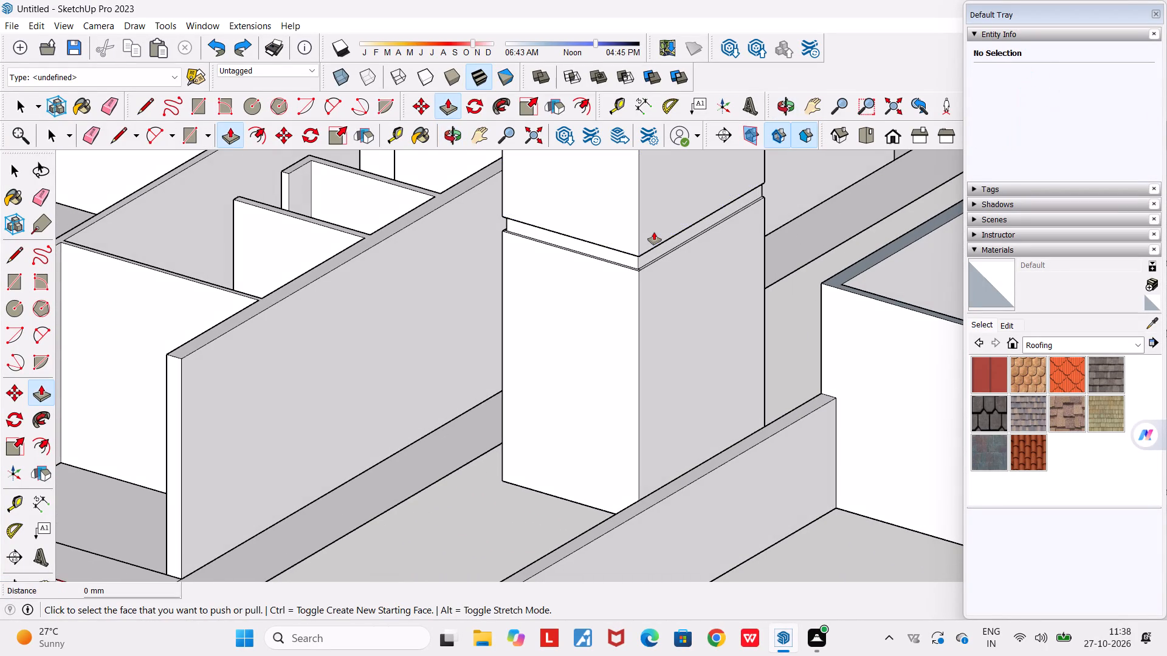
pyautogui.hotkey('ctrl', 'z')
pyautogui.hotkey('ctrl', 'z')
# Erase the band's two lines from the block's two side faces and its rear face, keeping the front groove.
pyautogui.moveTo(644, 239); pyautogui.dragTo(916, 260, button='middle')
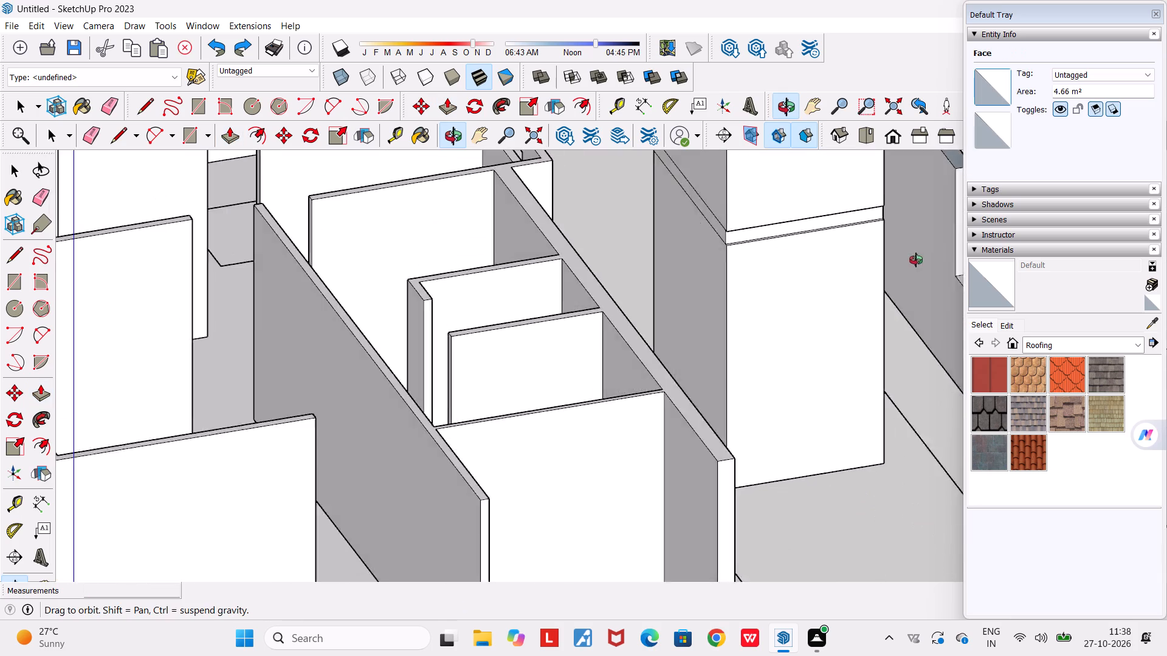
pyautogui.moveTo(916, 260); pyautogui.dragTo(909, 250, button='middle')
pyautogui.scroll(4, 787, 211)
pyautogui.moveTo(763, 230); pyautogui.dragTo(881, 231, button='middle')
pyautogui.scroll(1, 794, 233)
pyautogui.scroll(-4, 880, 231)
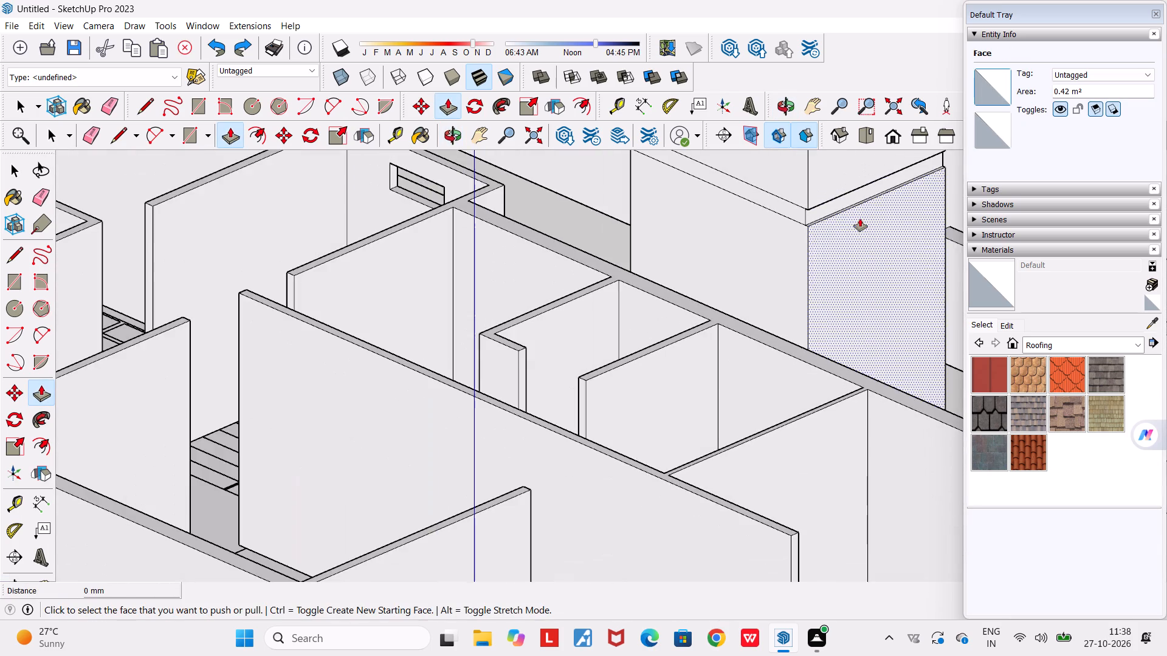
pyautogui.scroll(-2, 838, 217)
pyautogui.press('space')
pyautogui.press('e')
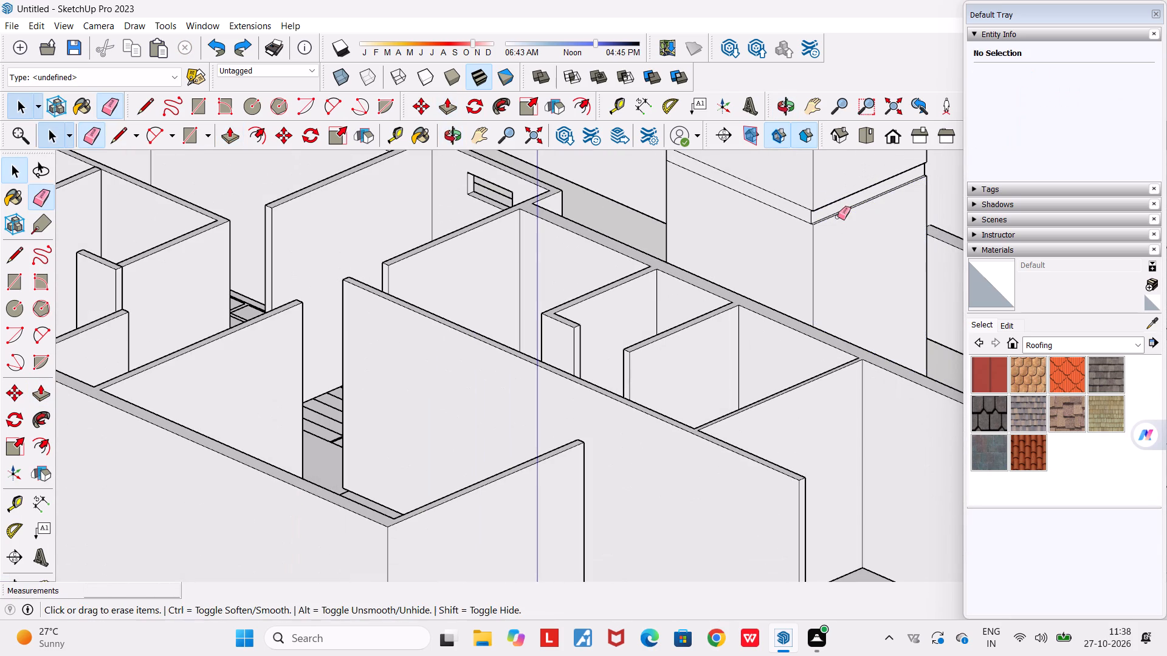
pyautogui.moveTo(773, 177); pyautogui.dragTo(767, 217)
pyautogui.scroll(-6, 765, 207)
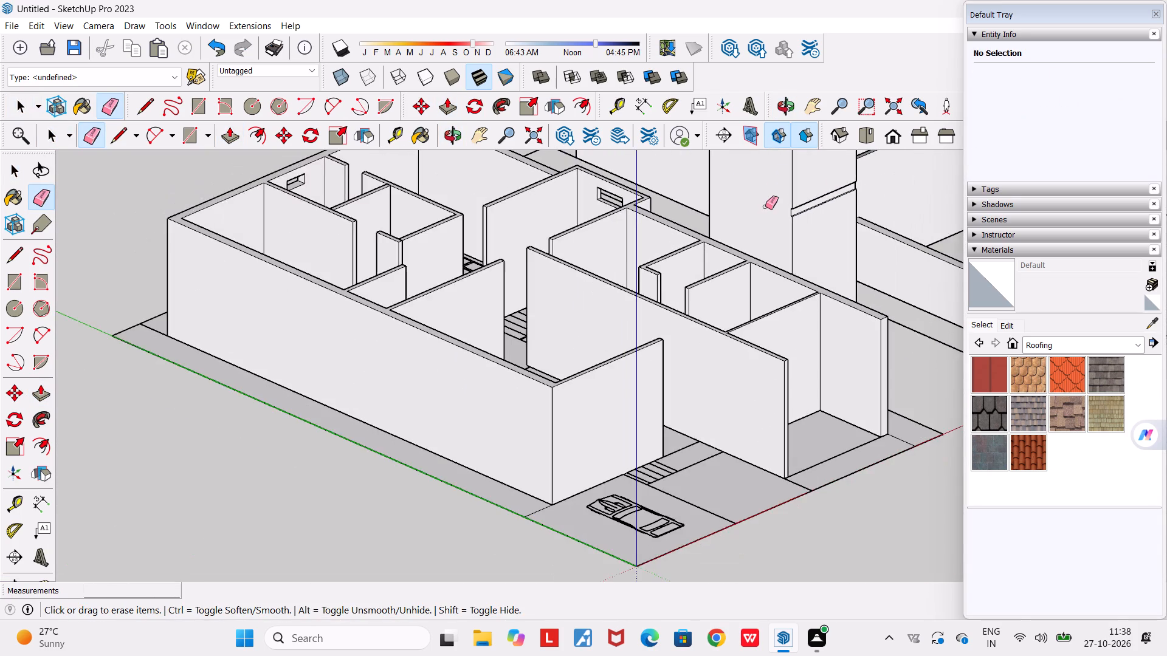
pyautogui.moveTo(752, 207); pyautogui.dragTo(863, 205, button='middle')
pyautogui.scroll(-8, 863, 207)
pyautogui.moveTo(483, 311); pyautogui.dragTo(664, 308, button='middle')
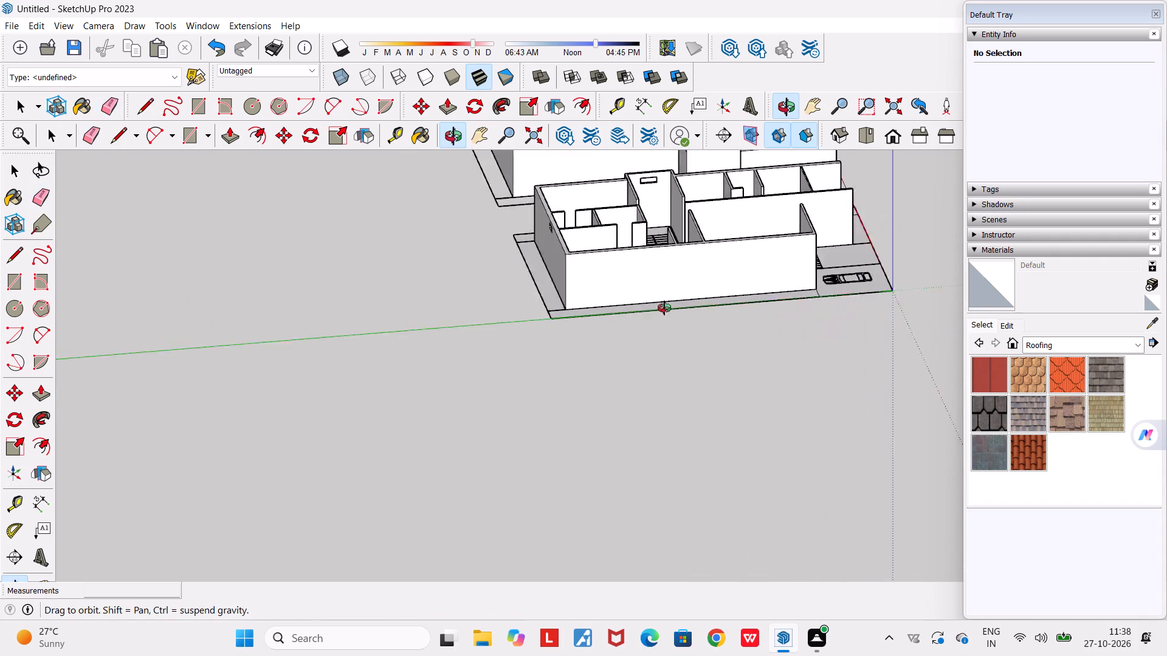
pyautogui.moveTo(664, 308); pyautogui.dragTo(1166, 383, button='middle')
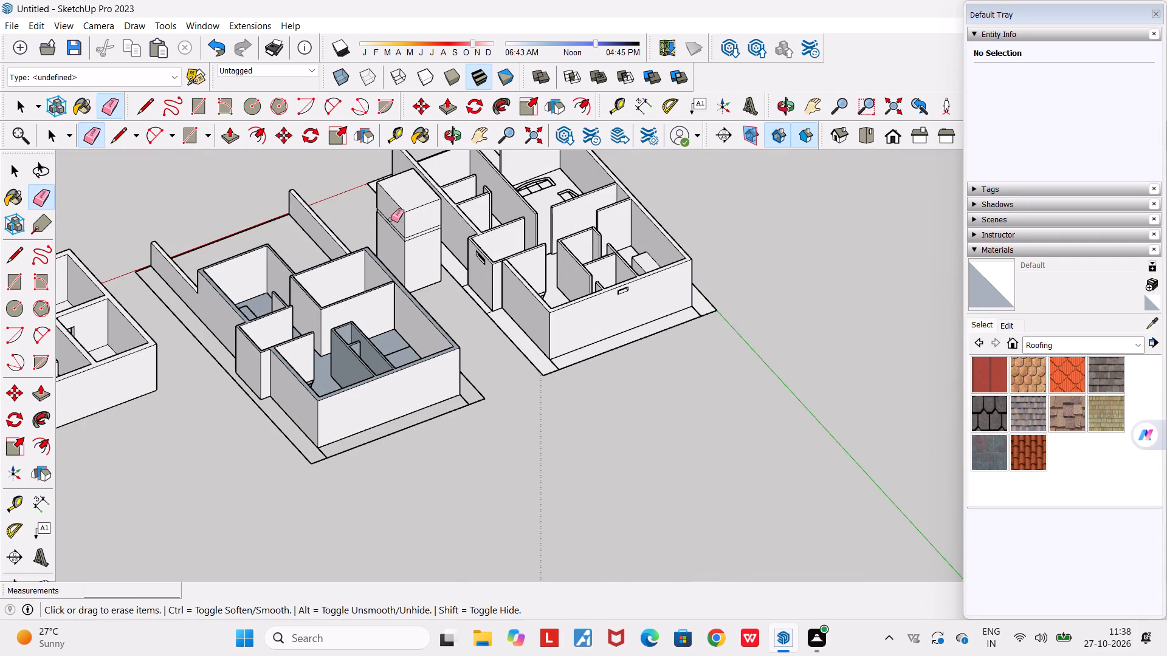
pyautogui.scroll(11, 391, 220)
pyautogui.moveTo(396, 224); pyautogui.dragTo(379, 258)
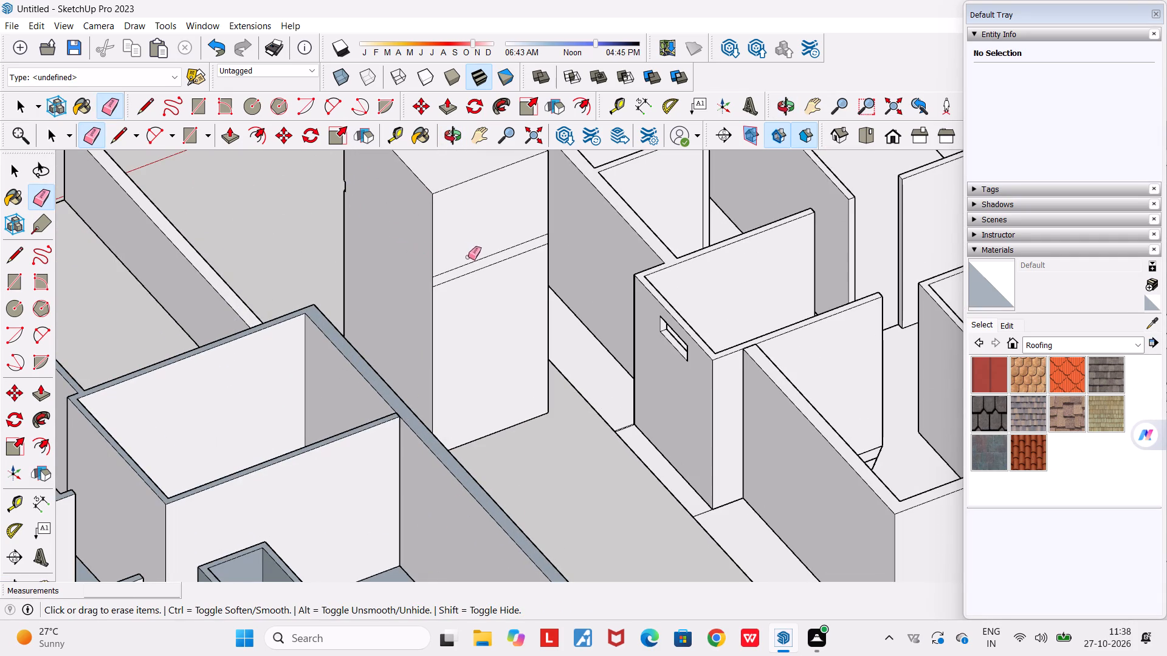
pyautogui.moveTo(466, 251); pyautogui.dragTo(481, 297)
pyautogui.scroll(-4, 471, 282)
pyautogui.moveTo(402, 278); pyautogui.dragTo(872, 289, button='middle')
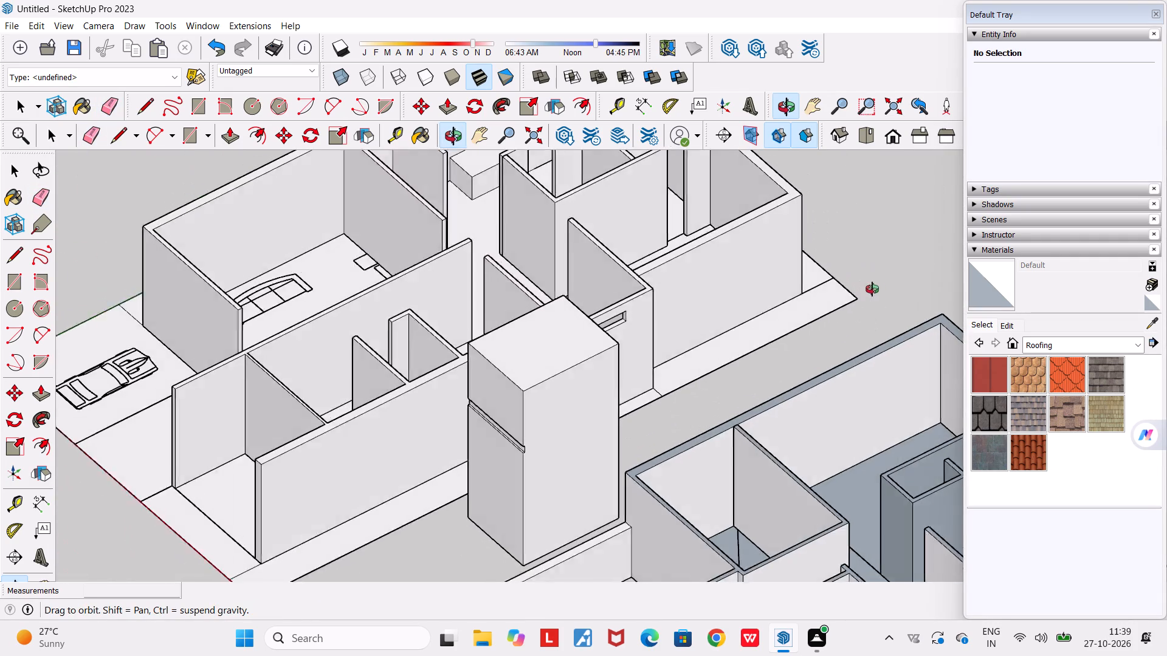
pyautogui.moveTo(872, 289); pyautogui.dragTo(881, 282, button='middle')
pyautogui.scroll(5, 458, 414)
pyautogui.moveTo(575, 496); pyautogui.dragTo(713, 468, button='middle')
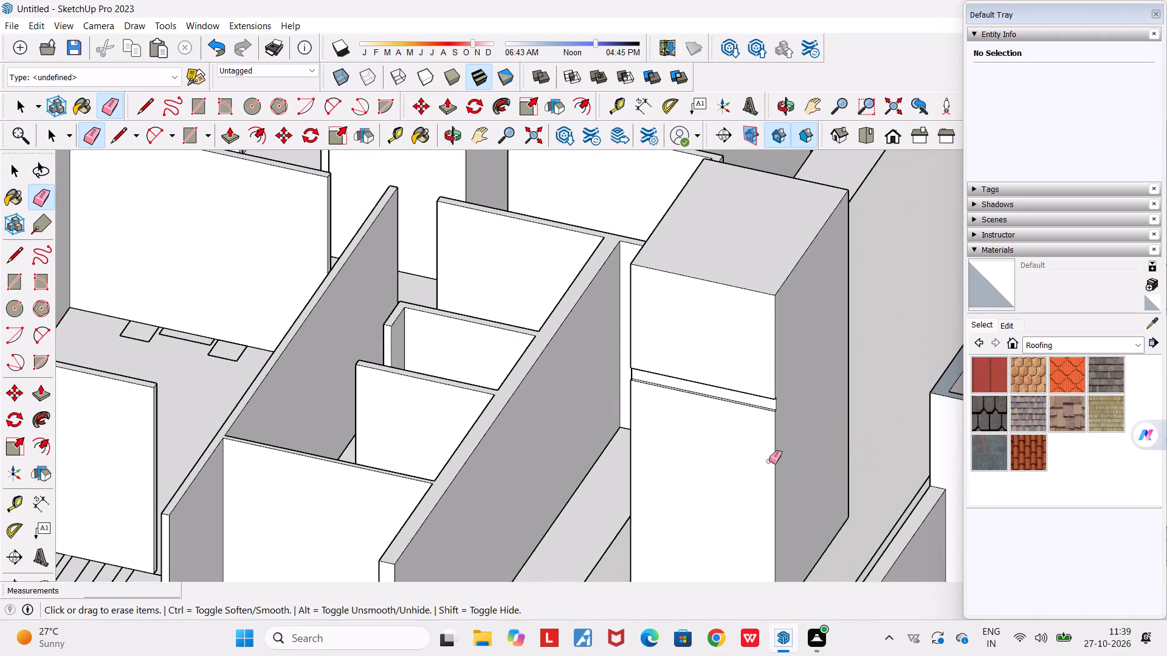
# Push the tall block's rear face inward by about 1011 mm with Push/Pull to make the block shallower.
pyautogui.moveTo(845, 445); pyautogui.dragTo(452, 455, button='middle')
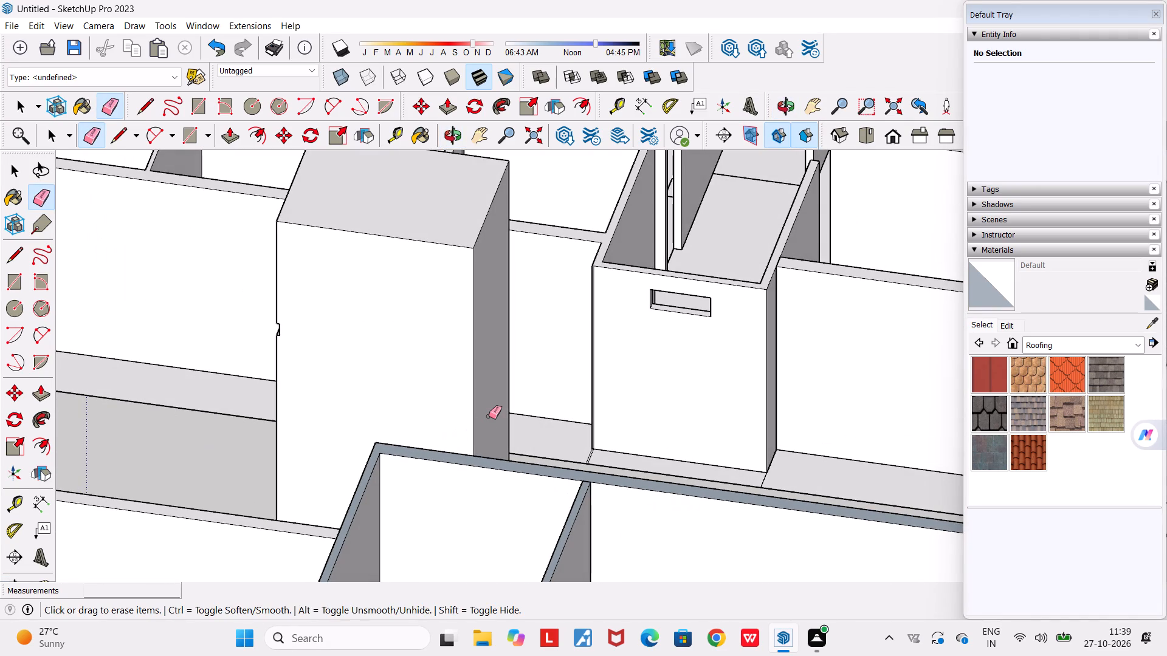
pyautogui.press('space')
pyautogui.click(449, 114)
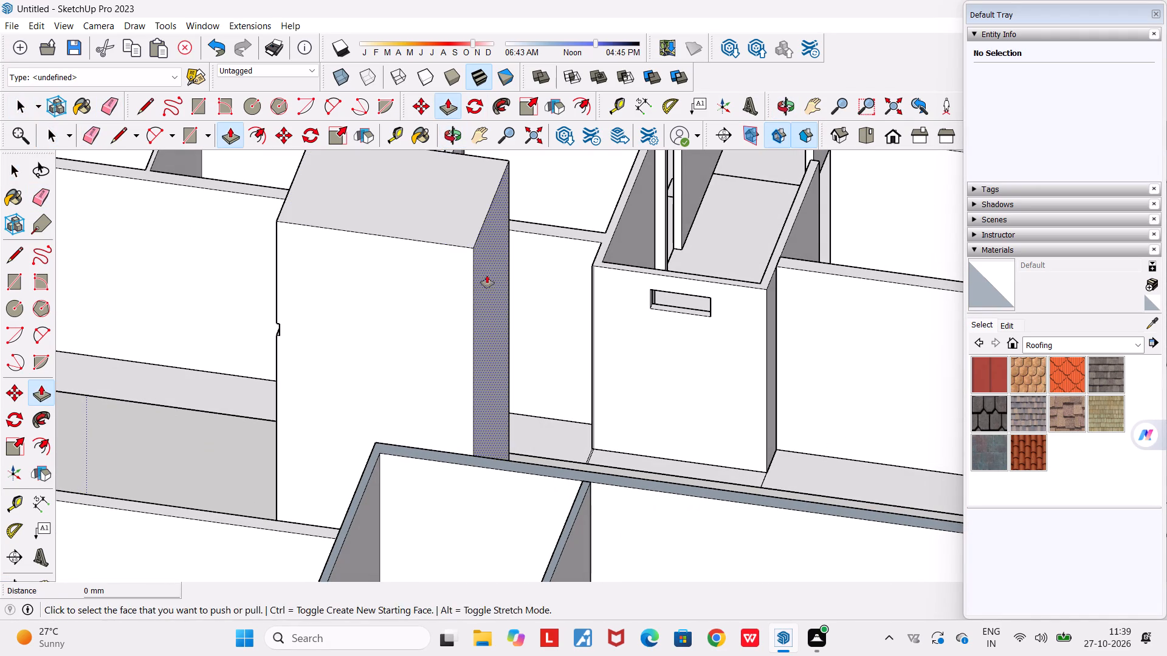
pyautogui.click(490, 280)
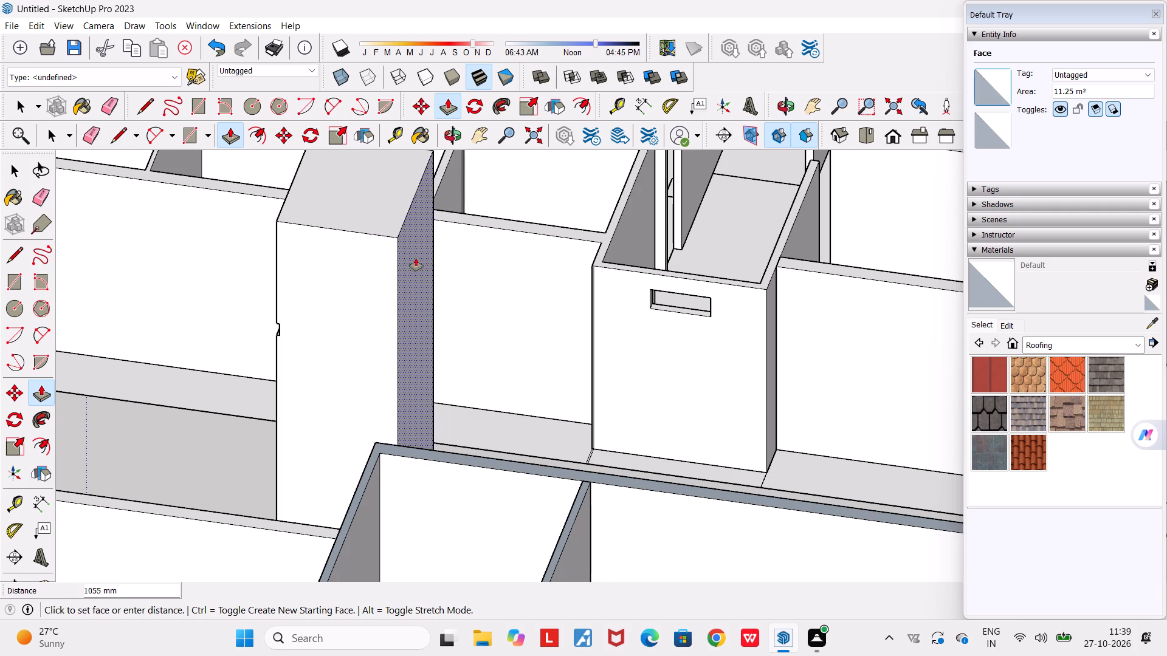
pyautogui.click(417, 273)
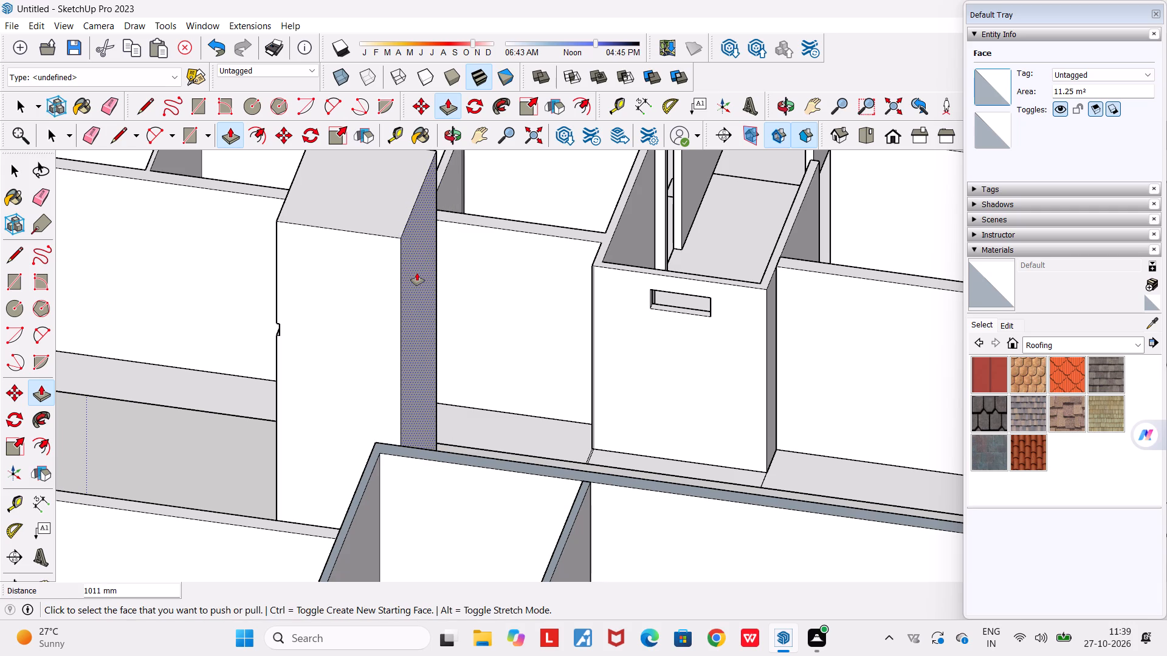
# Offset the outline of the block's lower front face slightly inward to form a narrow border below the groove.
pyautogui.scroll(-11, 417, 273)
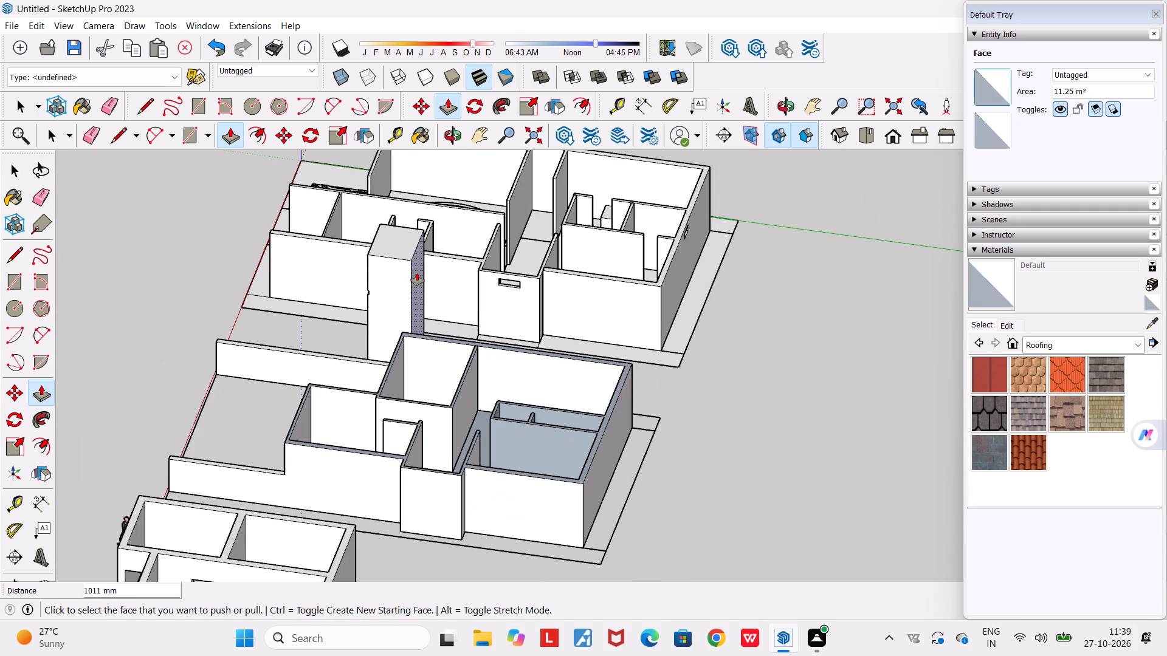
pyautogui.moveTo(385, 290); pyautogui.dragTo(855, 274, button='middle')
pyautogui.scroll(3, 611, 470)
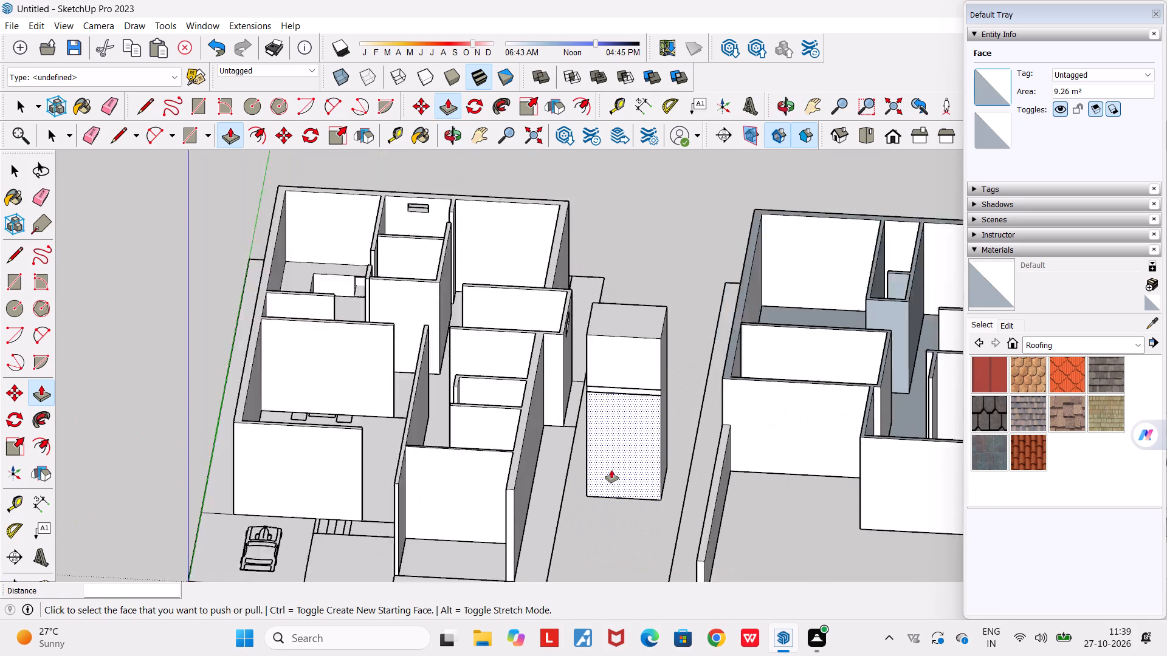
pyautogui.scroll(2, 611, 470)
pyautogui.moveTo(611, 470); pyautogui.dragTo(625, 420, button='middle')
pyautogui.scroll(5, 625, 420)
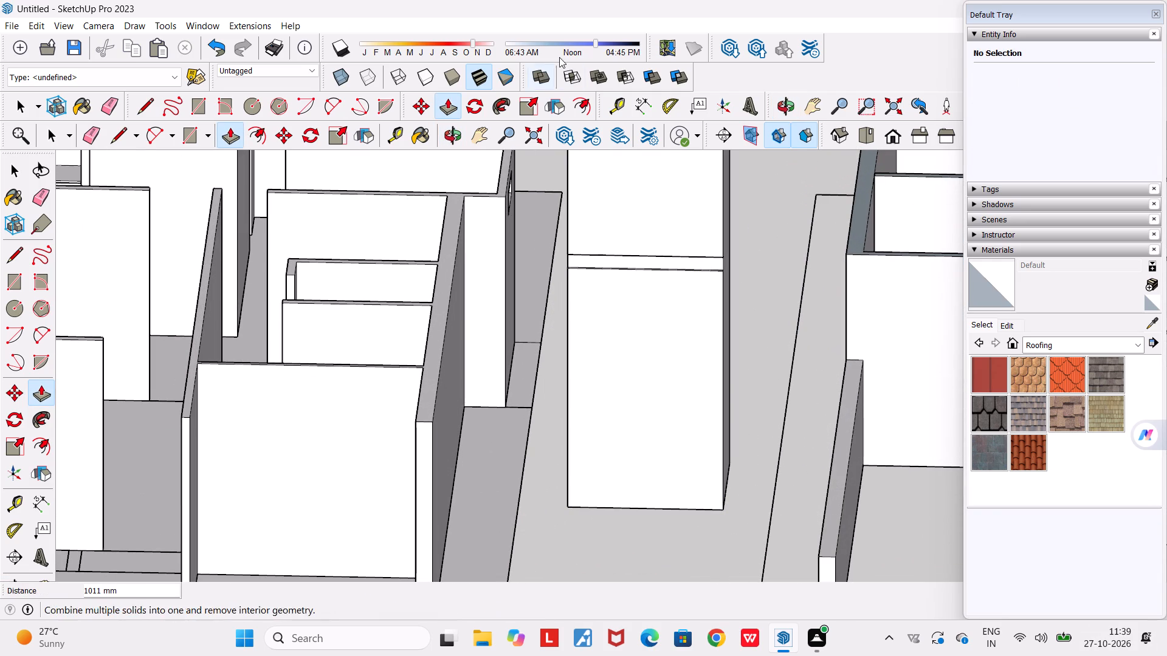
pyautogui.click(253, 128)
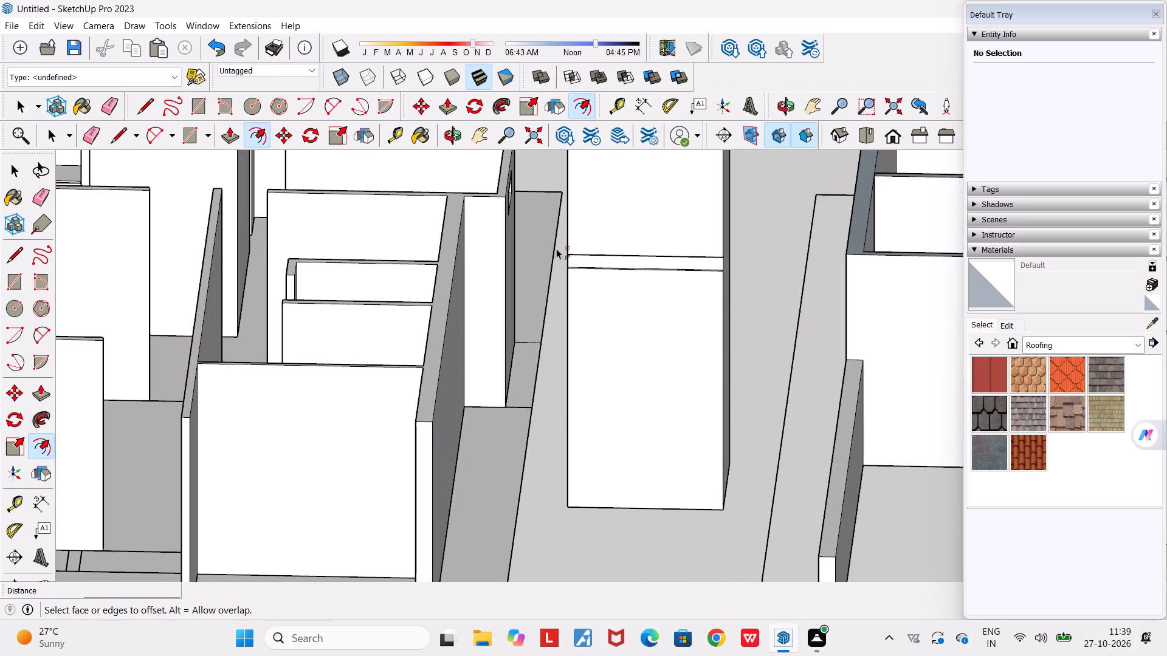
pyautogui.click(639, 282)
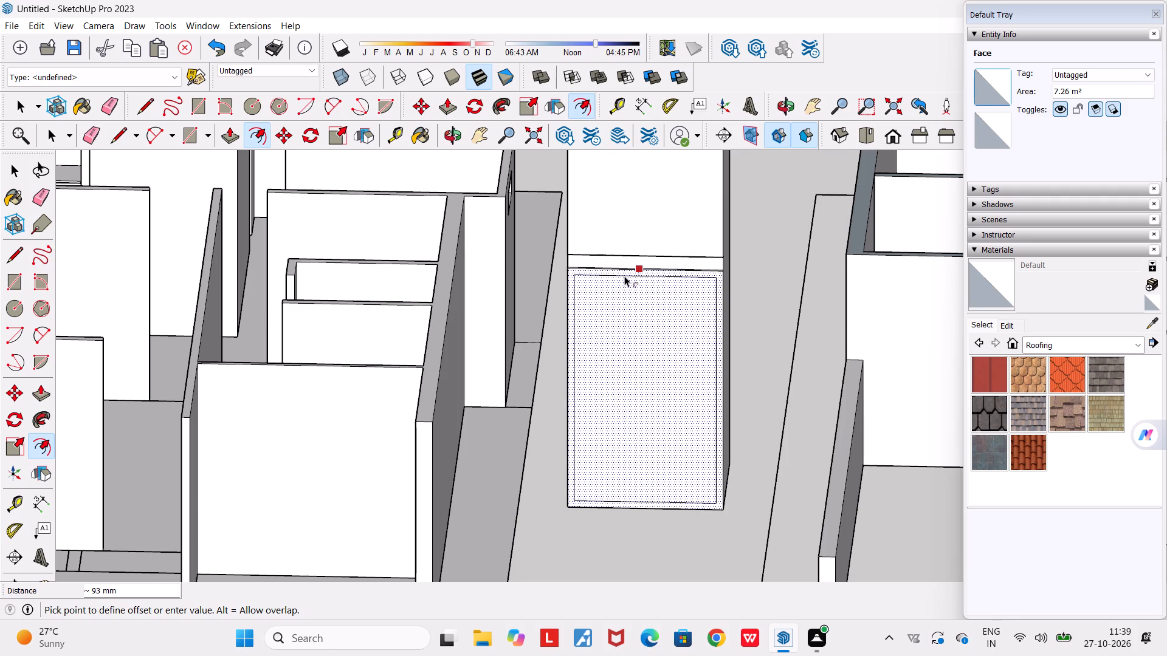
pyautogui.scroll(3, 624, 276)
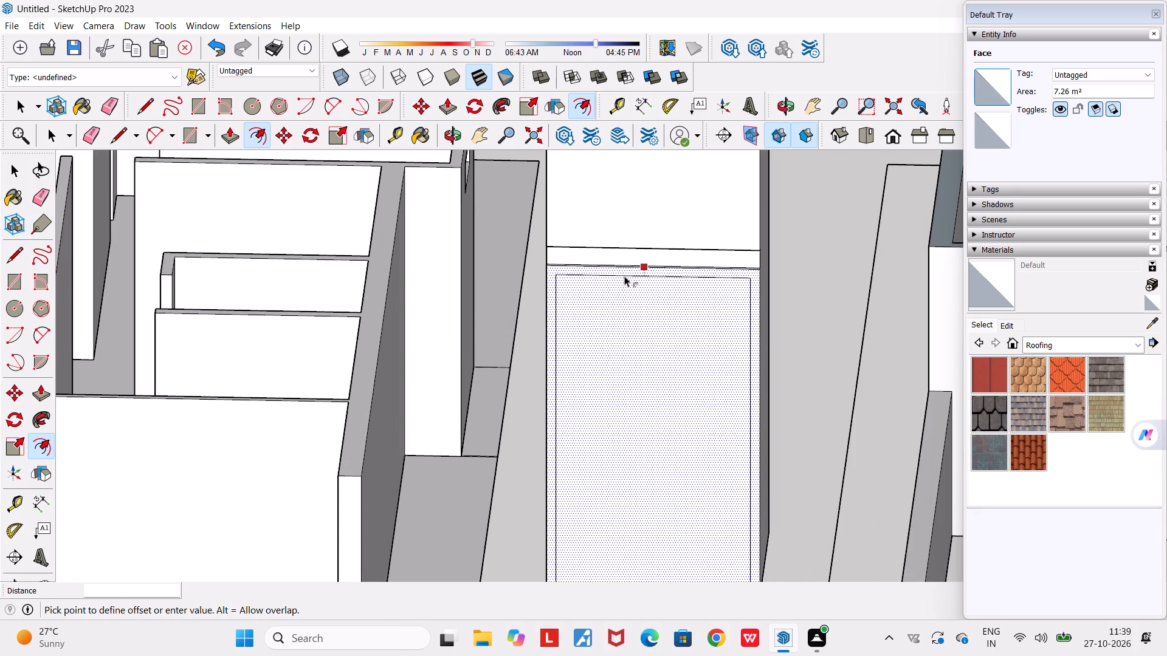
pyautogui.click(616, 271)
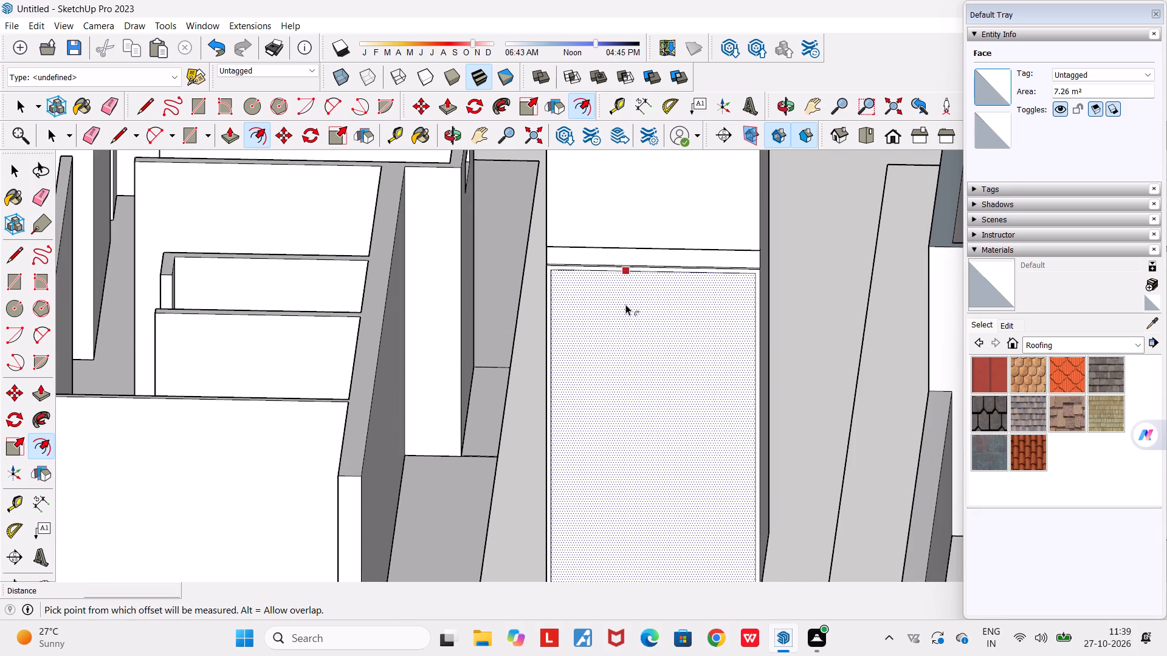
# Offset the outline of the block's upper front face about 46 mm inward to form a border above the groove.
pyautogui.scroll(-10, 625, 304)
pyautogui.click(621, 239)
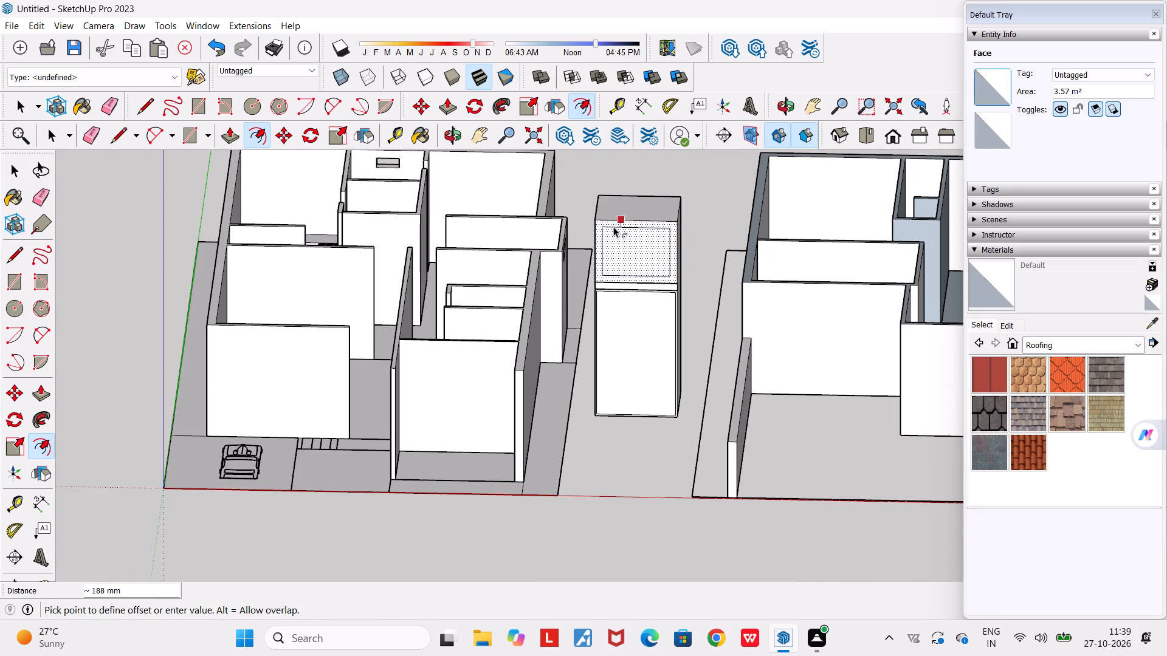
pyautogui.scroll(12, 613, 227)
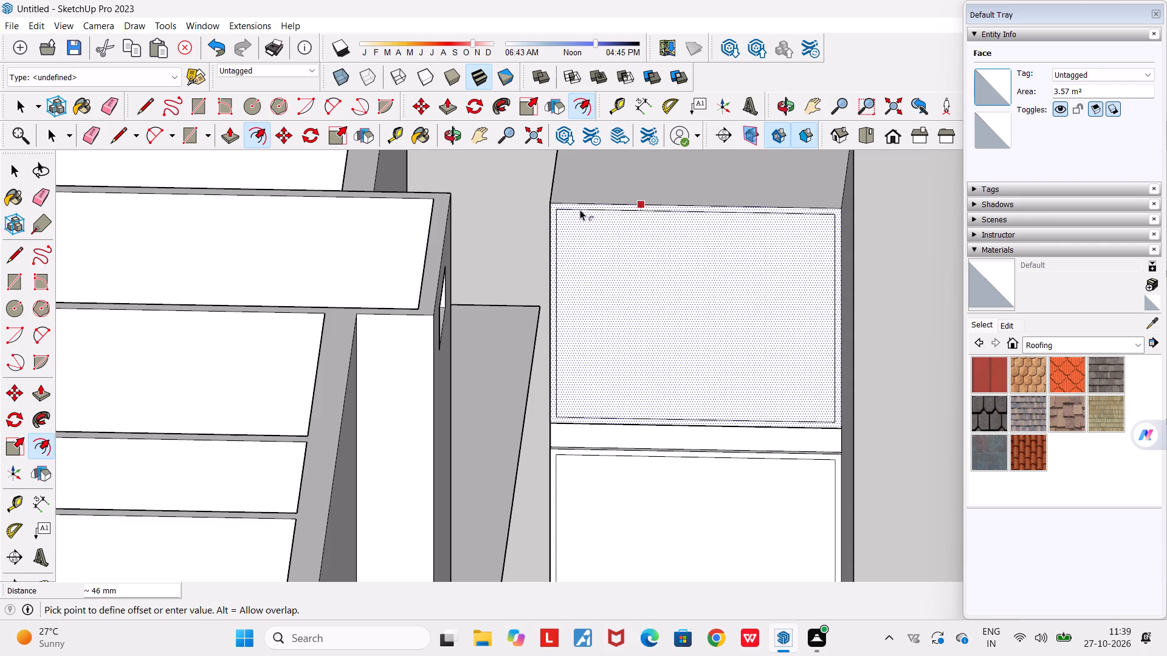
pyautogui.click(579, 209)
# Inspect the end of the front groove and the new offset borders up close, and leave the Offset tool.
pyautogui.moveTo(568, 298); pyautogui.dragTo(546, 287, button='middle')
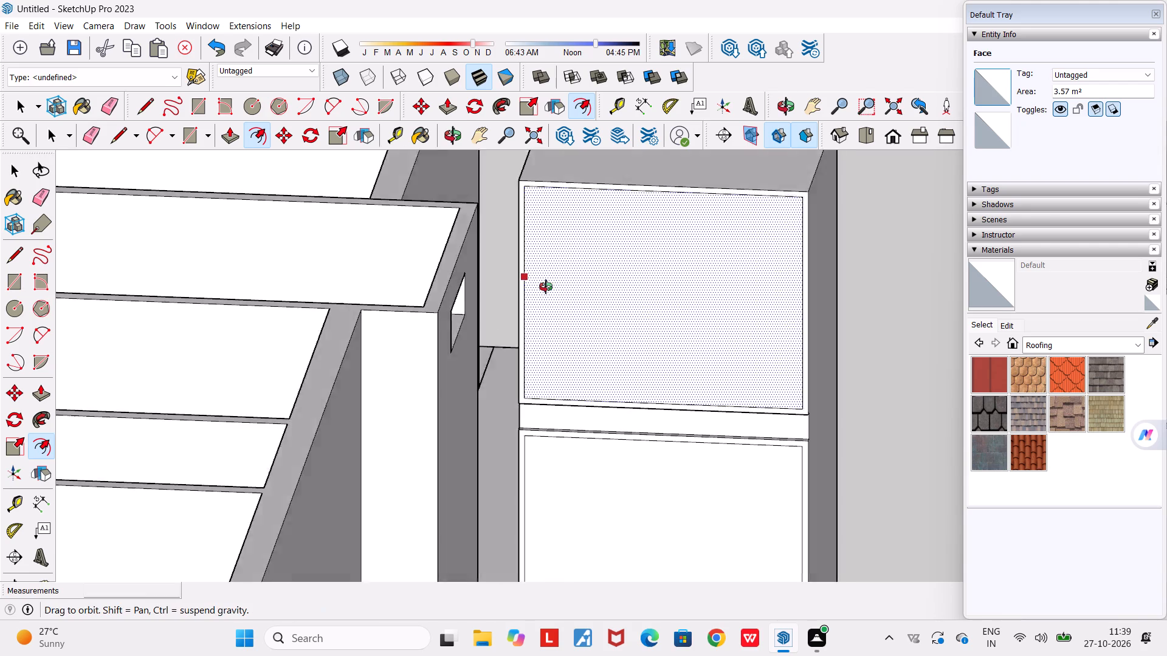
pyautogui.moveTo(546, 287); pyautogui.dragTo(517, 271, button='middle')
pyautogui.scroll(-5, 517, 271)
pyautogui.moveTo(519, 351); pyautogui.dragTo(693, 338, button='middle')
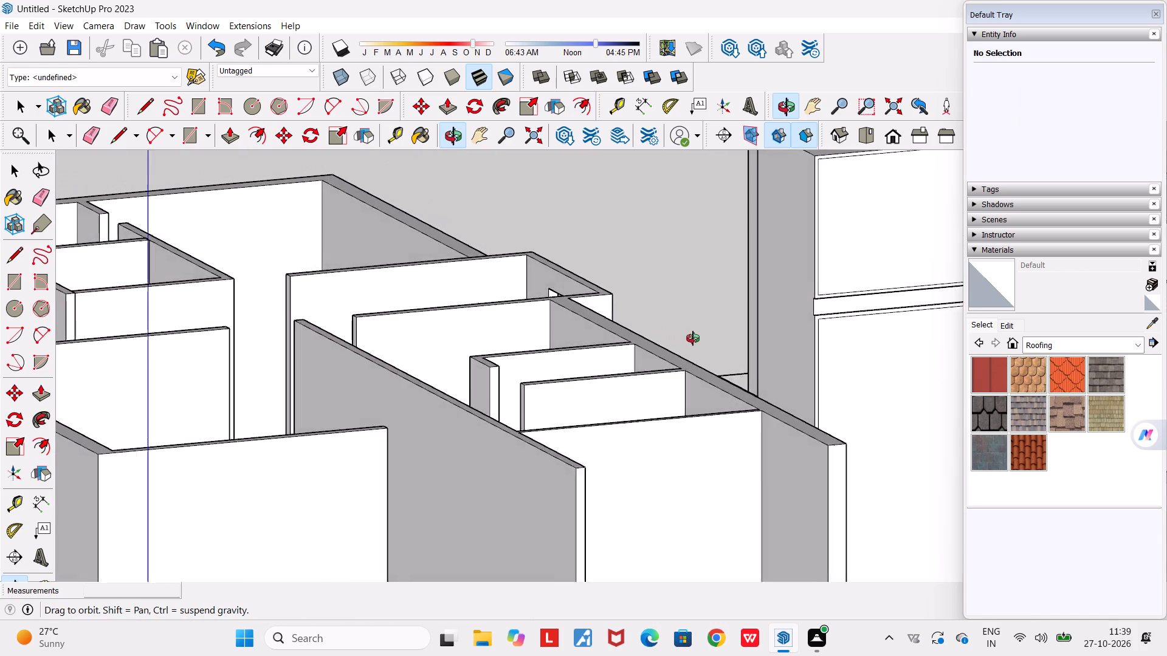
pyautogui.moveTo(693, 338); pyautogui.dragTo(702, 343, button='middle')
pyautogui.scroll(-4, 702, 343)
pyautogui.scroll(6, 866, 337)
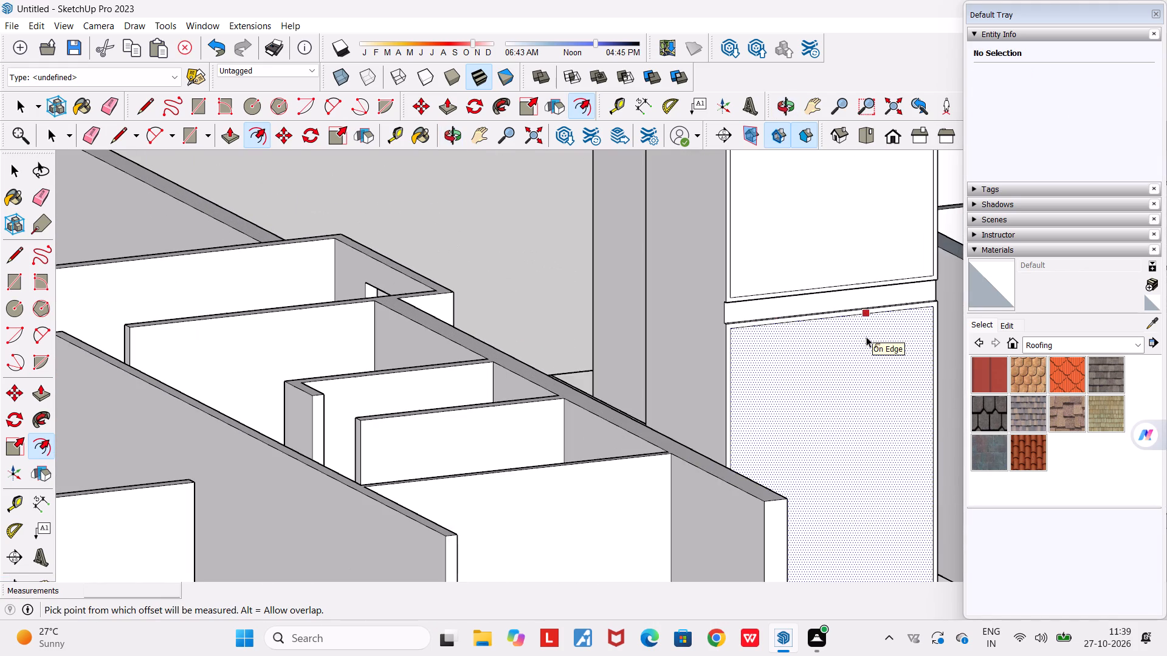
pyautogui.scroll(11, 717, 318)
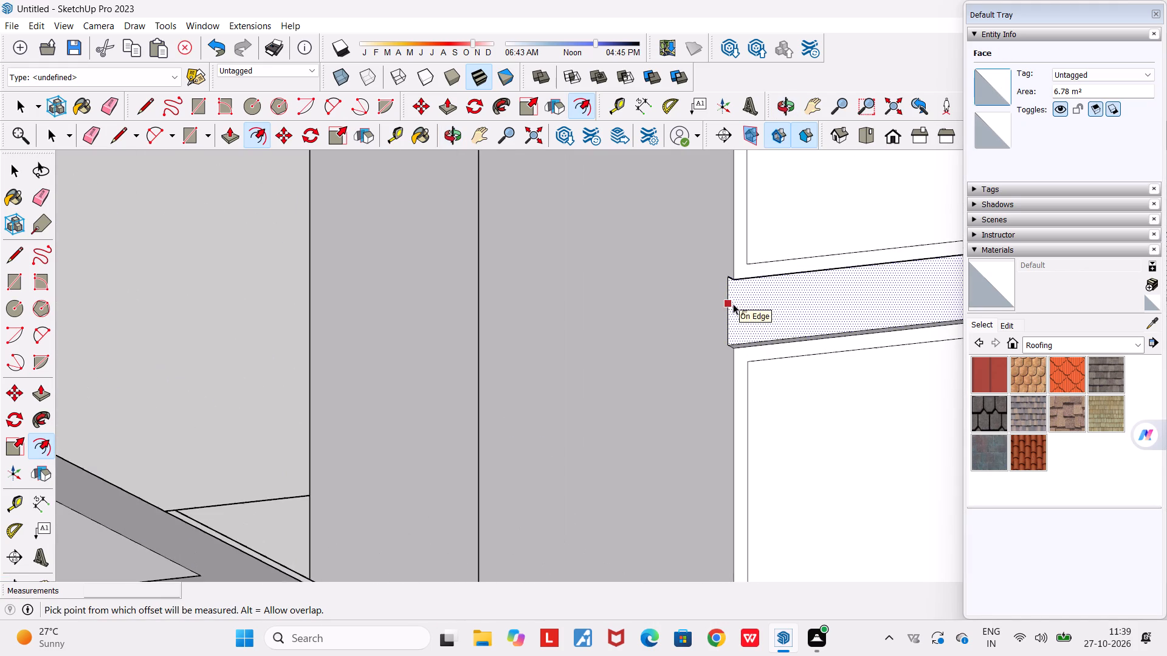
pyautogui.moveTo(728, 300); pyautogui.dragTo(702, 324, button='middle')
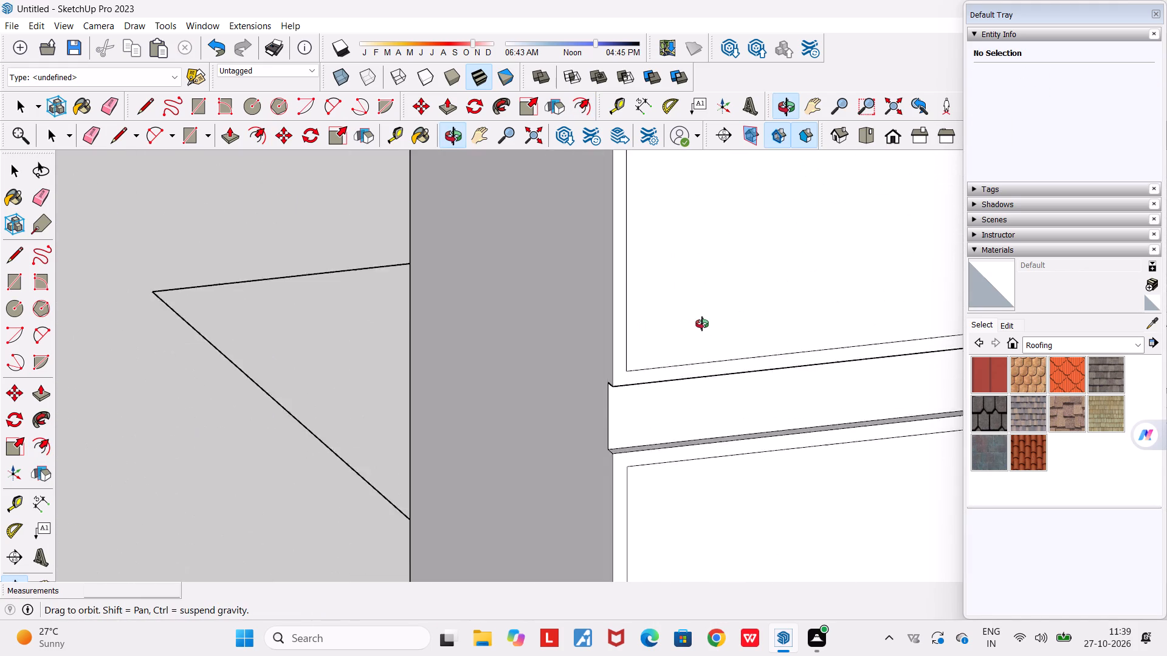
pyautogui.moveTo(702, 324); pyautogui.dragTo(714, 341, button='middle')
pyautogui.scroll(-17, 715, 341)
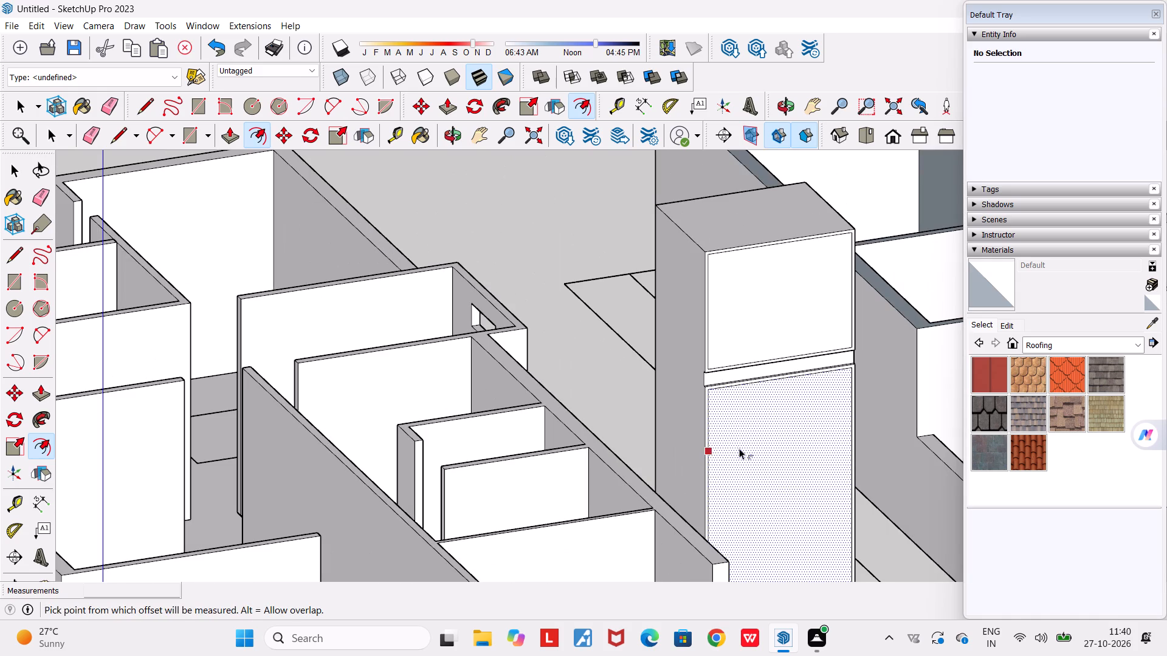
pyautogui.press('space')
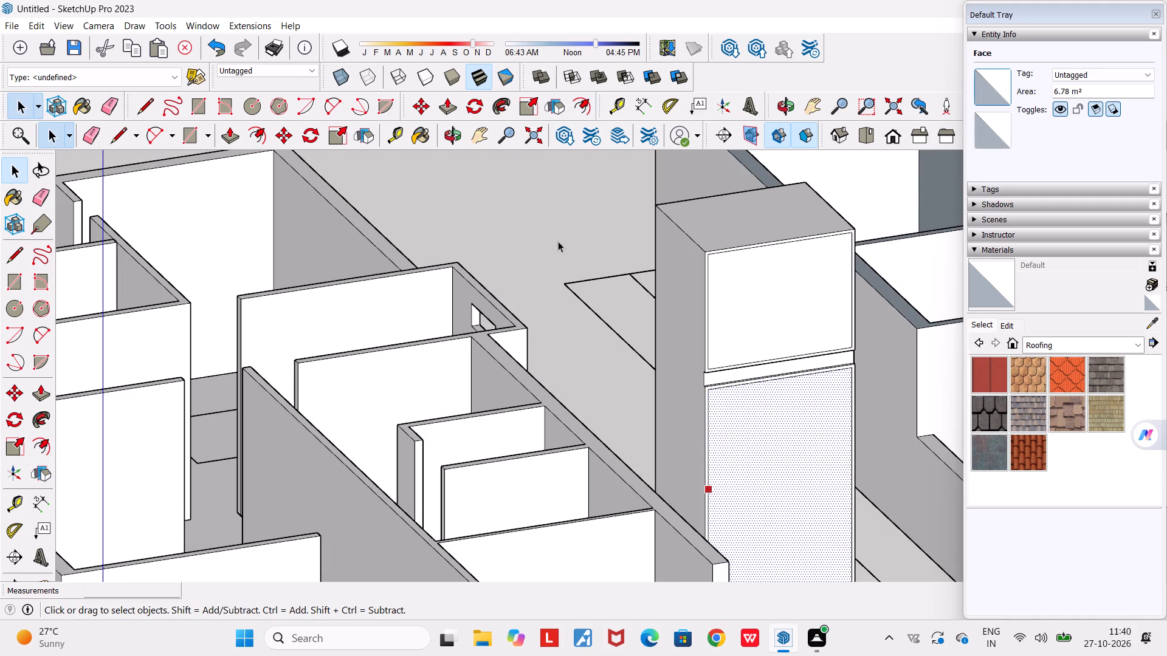
pyautogui.press('space')
pyautogui.press('Escape')
# Examine the tall block and its bordered front panels from the front, below, sides and rear, alongside the neighbouring floor models.
pyautogui.scroll(-5, 539, 273)
pyautogui.moveTo(692, 527); pyautogui.dragTo(600, 531, button='middle')
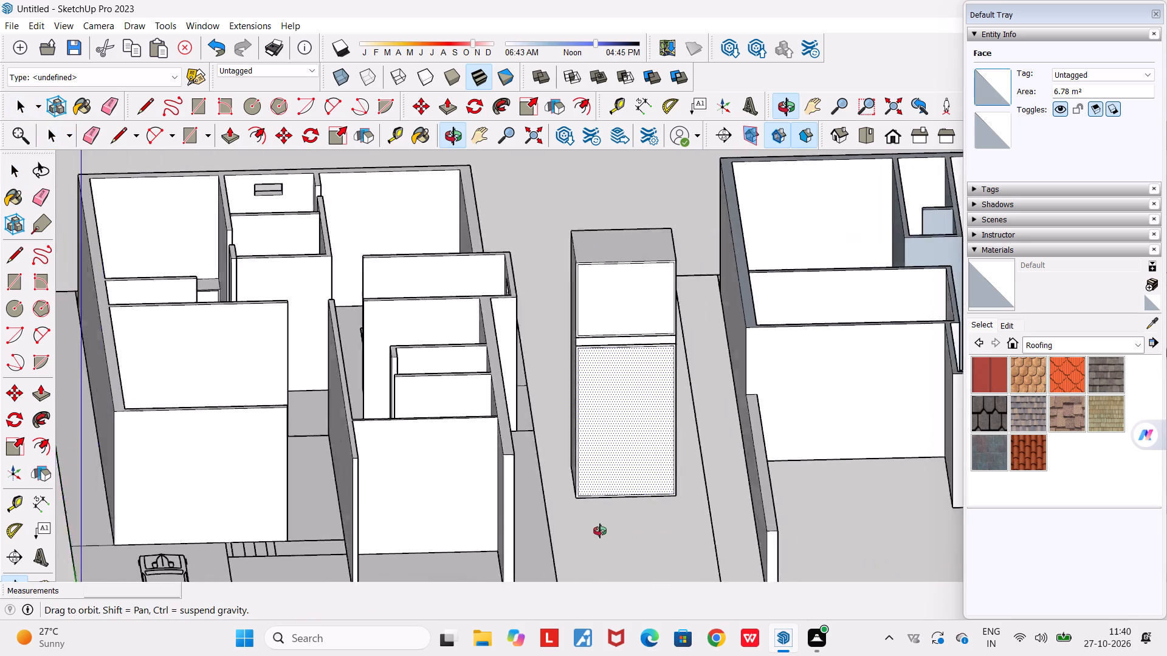
pyautogui.moveTo(600, 531); pyautogui.dragTo(584, 532, button='middle')
pyautogui.scroll(4, 607, 391)
pyautogui.scroll(-2, 607, 391)
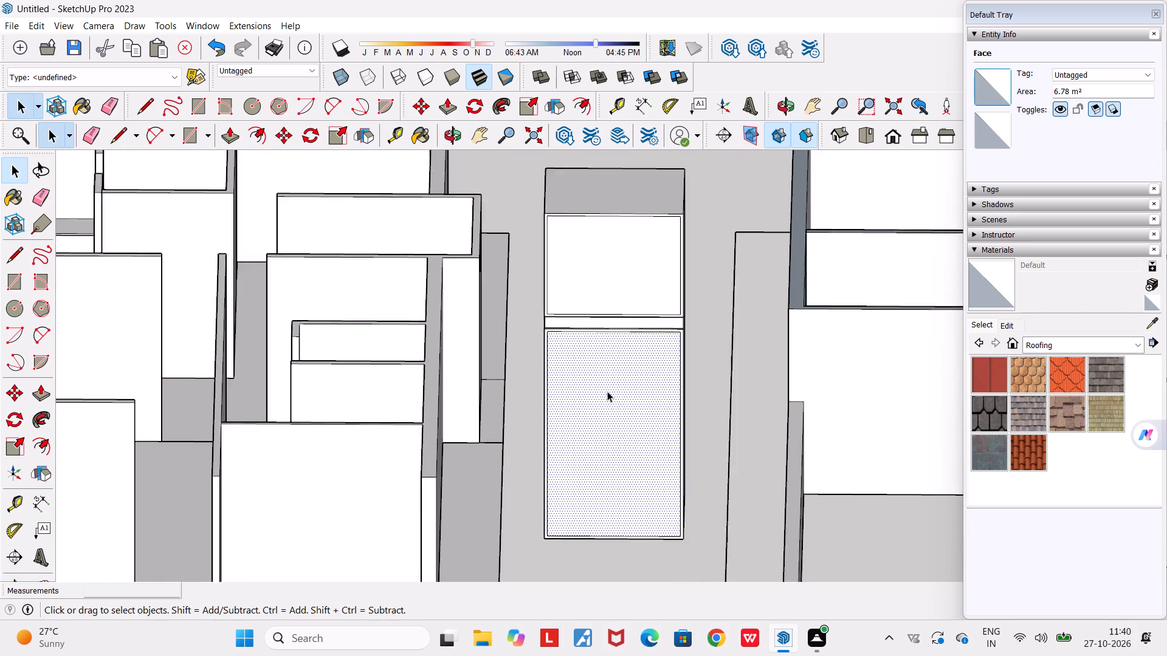
pyautogui.scroll(-2, 607, 391)
pyautogui.scroll(4, 619, 251)
pyautogui.scroll(-3, 619, 251)
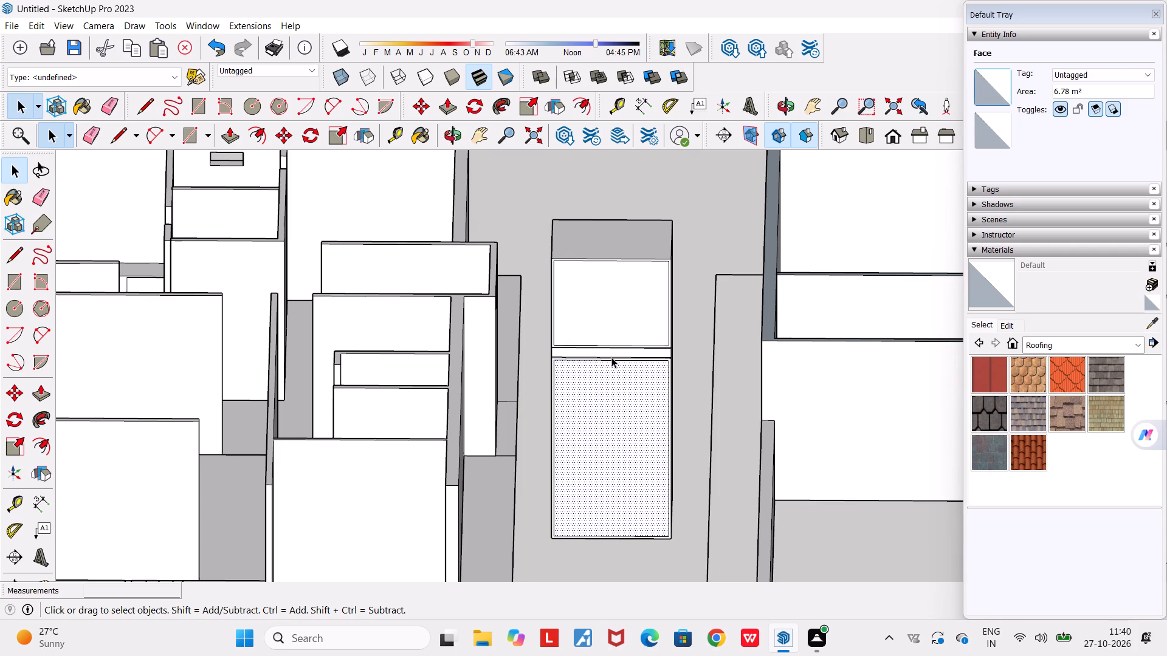
pyautogui.scroll(3, 612, 357)
pyautogui.moveTo(612, 357); pyautogui.dragTo(608, 277, button='middle')
pyautogui.scroll(-3, 608, 277)
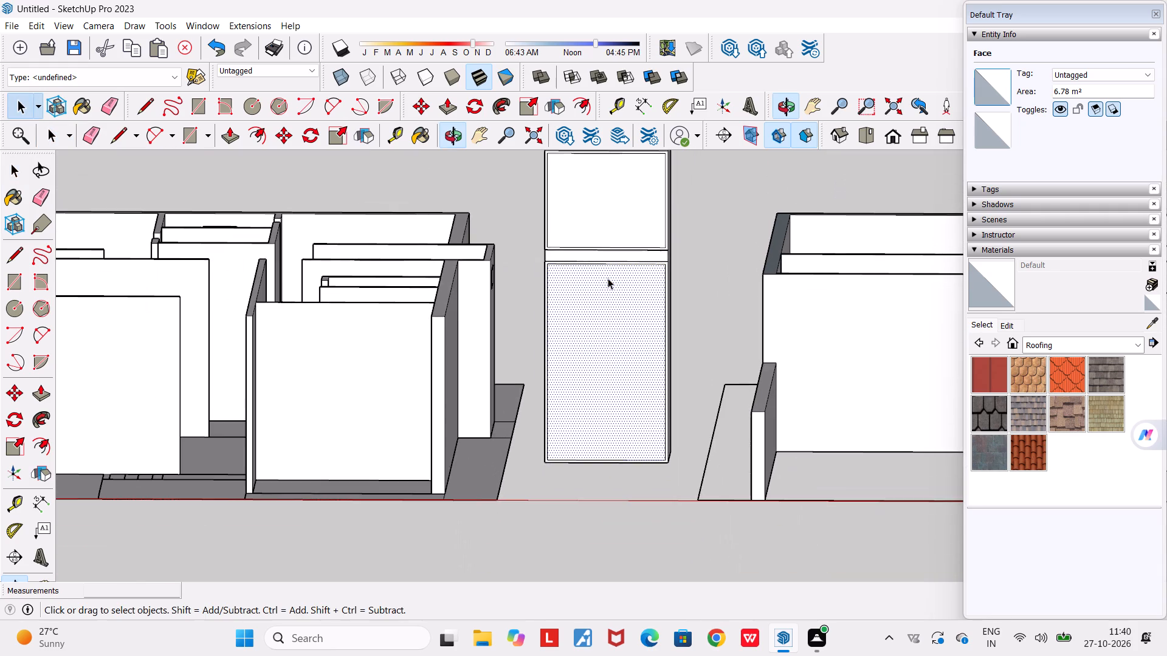
pyautogui.scroll(-5, 608, 277)
pyautogui.moveTo(596, 186); pyautogui.dragTo(601, 148, button='middle')
pyautogui.scroll(-4, 601, 148)
pyautogui.scroll(-3, 607, 244)
pyautogui.moveTo(601, 366); pyautogui.dragTo(610, 296, button='middle')
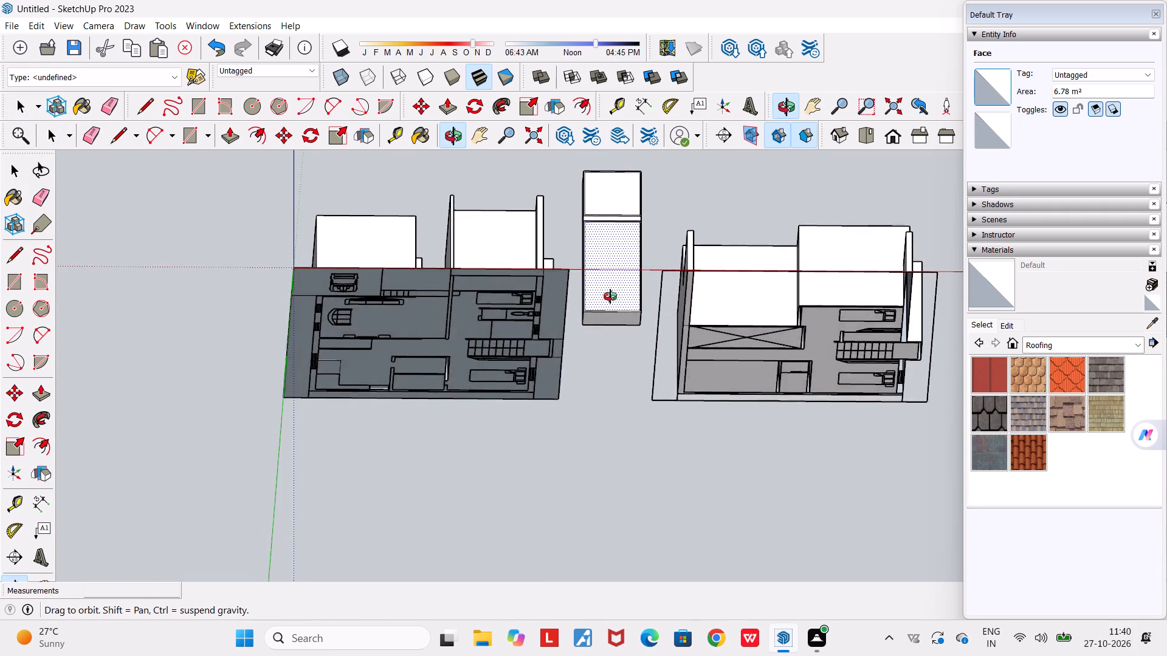
pyautogui.moveTo(610, 296); pyautogui.dragTo(712, 472, button='middle')
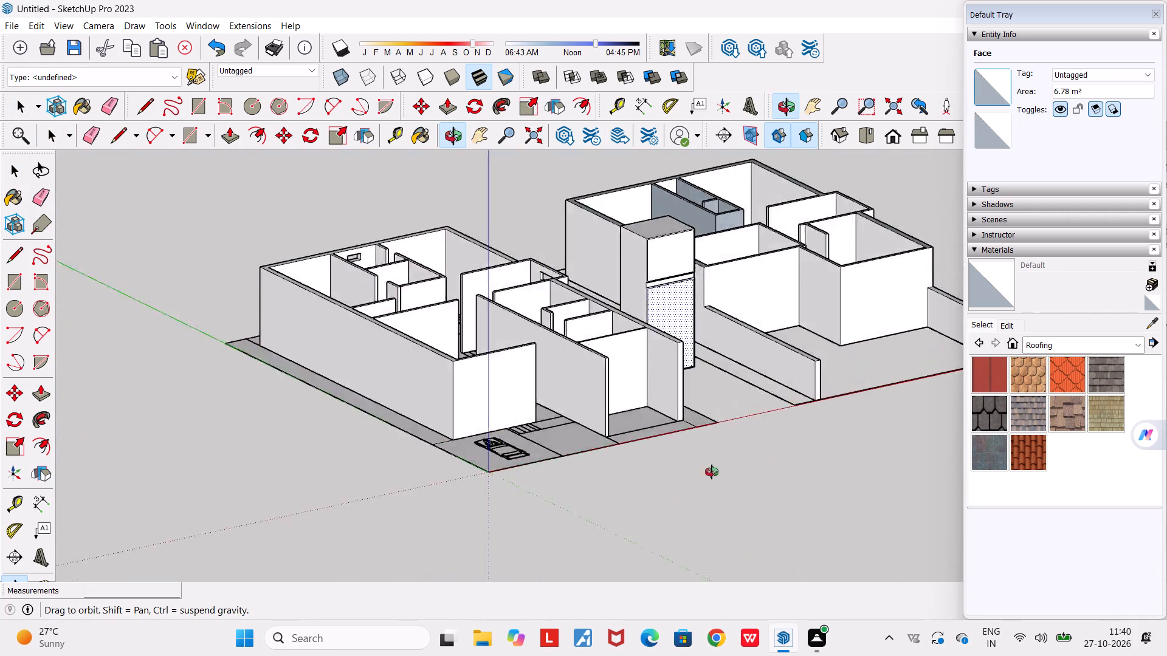
pyautogui.moveTo(712, 472); pyautogui.dragTo(576, 448, button='middle')
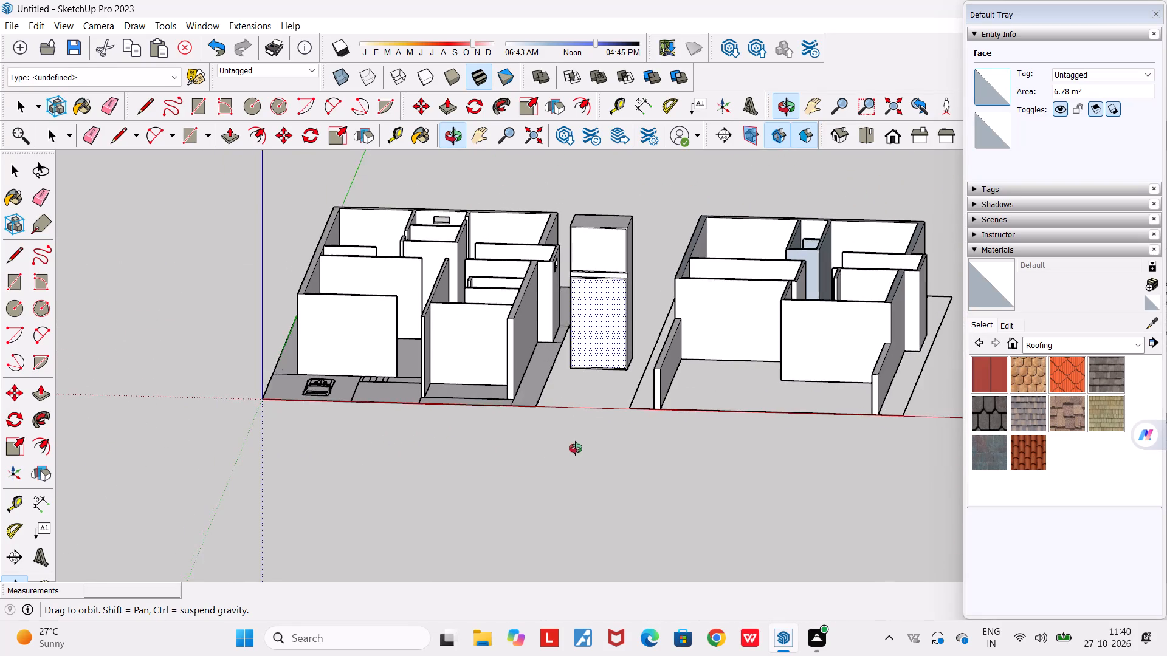
pyautogui.moveTo(576, 448); pyautogui.dragTo(576, 447, button='middle')
pyautogui.scroll(9, 583, 233)
pyautogui.moveTo(580, 246); pyautogui.dragTo(631, 229, button='middle')
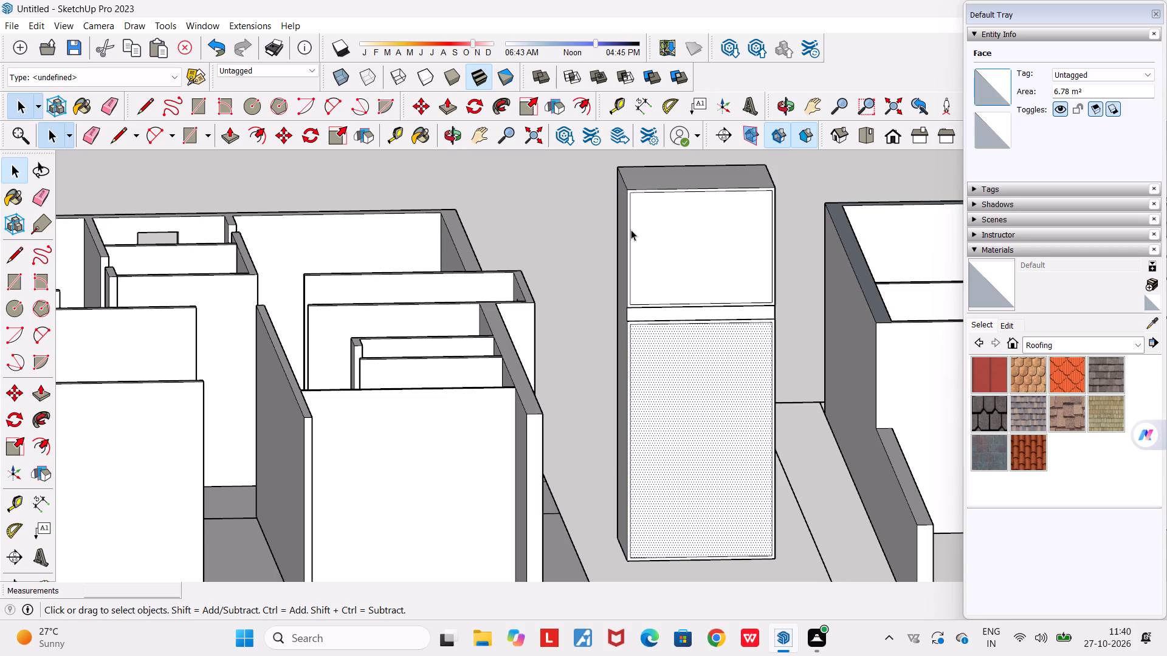
pyautogui.scroll(-2, 631, 230)
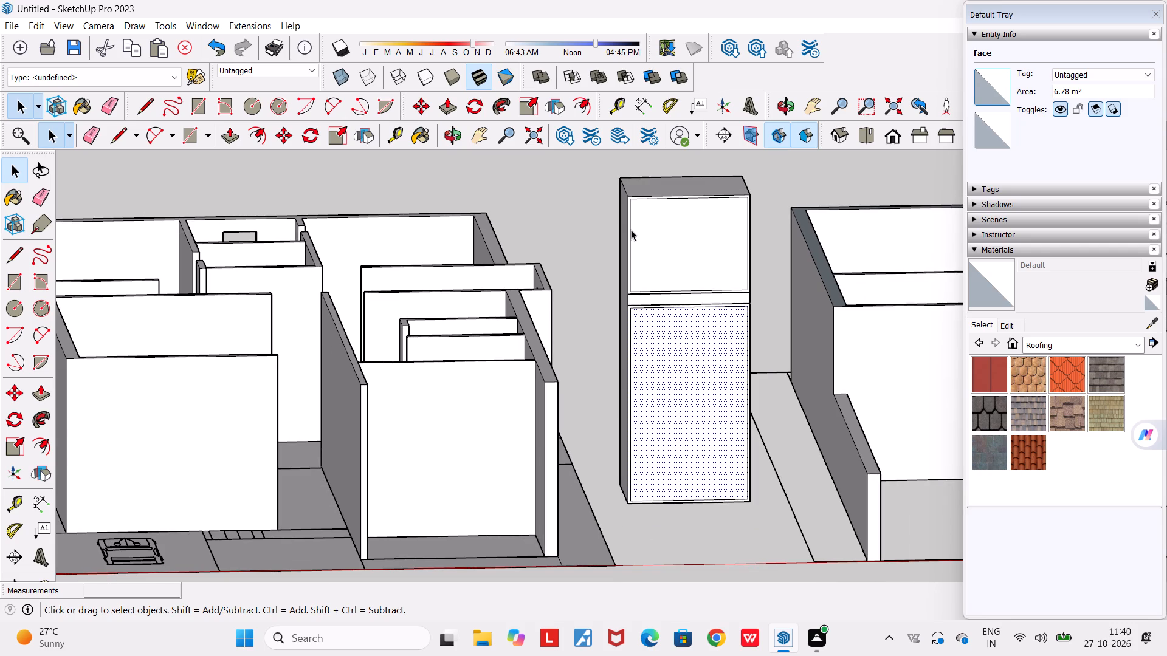
pyautogui.scroll(2, 631, 230)
pyautogui.moveTo(570, 264); pyautogui.dragTo(583, 272, button='middle')
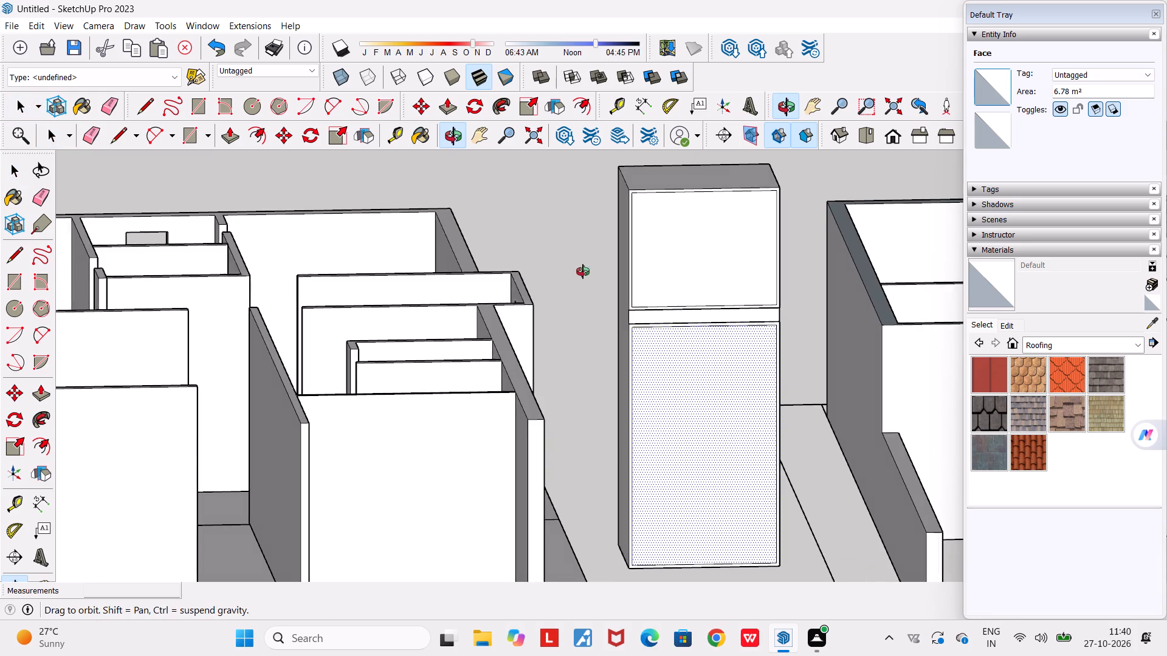
pyautogui.moveTo(583, 272); pyautogui.dragTo(596, 279, button='middle')
pyautogui.scroll(-7, 596, 279)
pyautogui.moveTo(652, 460); pyautogui.dragTo(753, 471, button='middle')
pyautogui.scroll(4, 769, 307)
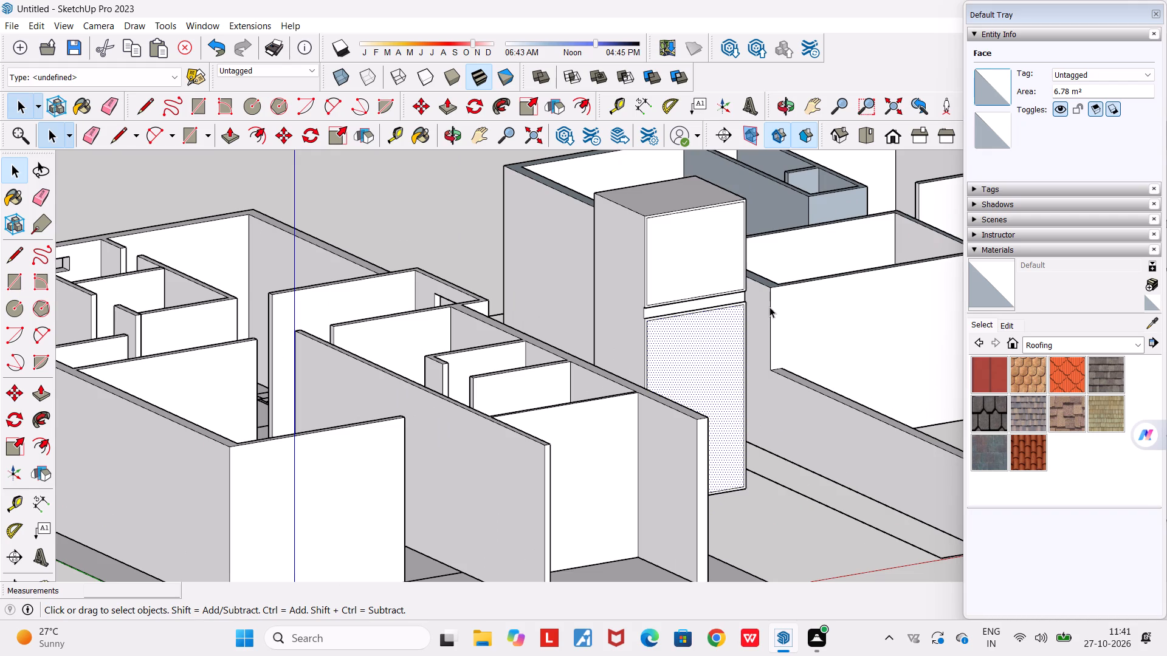
pyautogui.scroll(-3, 769, 307)
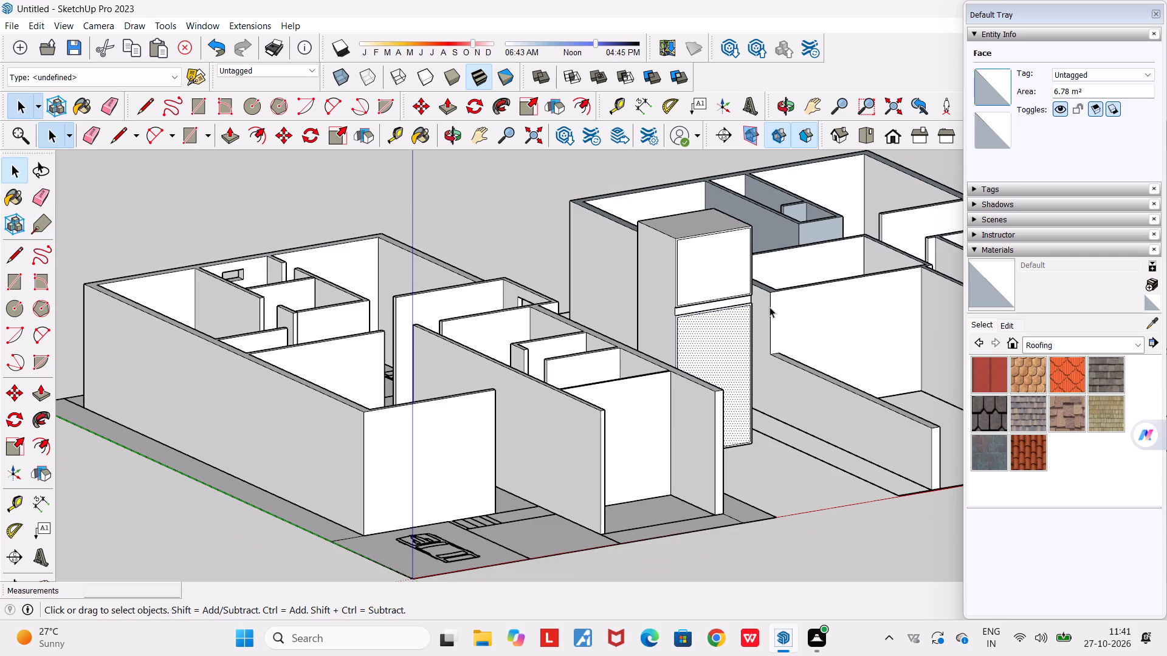
pyautogui.scroll(3, 697, 313)
pyautogui.scroll(-4, 697, 313)
pyautogui.moveTo(549, 230); pyautogui.dragTo(731, 267, button='middle')
pyautogui.scroll(5, 763, 228)
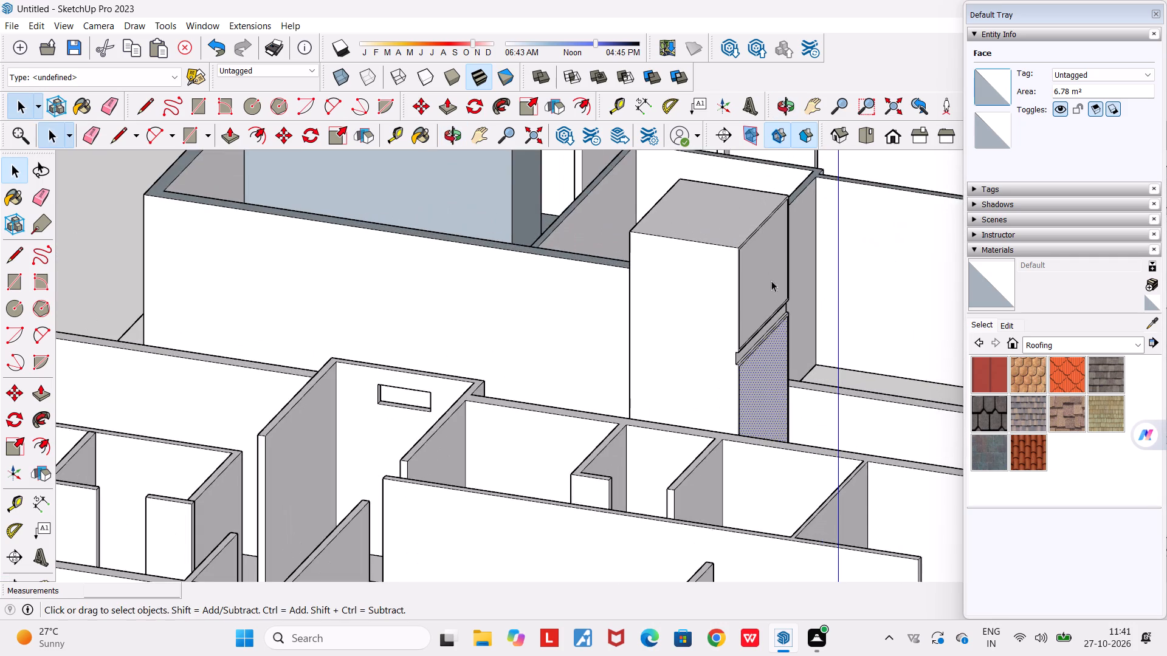
pyautogui.scroll(1, 765, 321)
pyautogui.moveTo(754, 315); pyautogui.dragTo(495, 302, button='middle')
pyautogui.scroll(4, 432, 239)
pyautogui.scroll(-6, 432, 237)
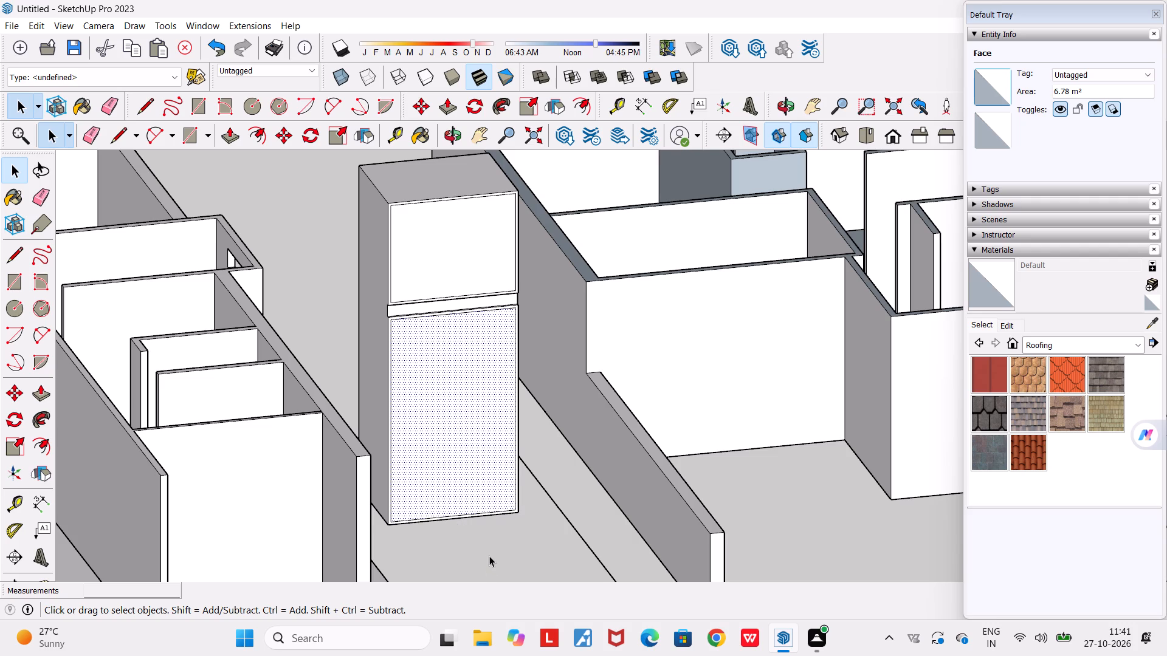
# Examine the tall separate block's size and proportions against the neighbouring floor models from the front, above and both sides.
pyautogui.scroll(-5, 489, 556)
pyautogui.moveTo(480, 552); pyautogui.dragTo(292, 513, button='middle')
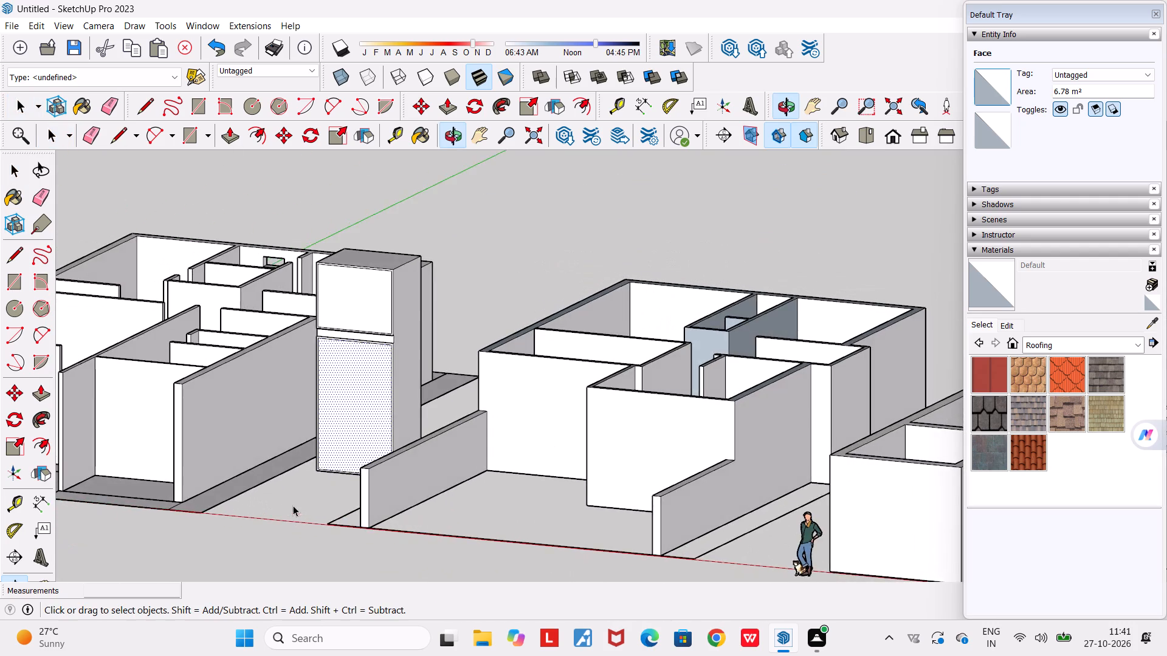
pyautogui.scroll(6, 296, 492)
pyautogui.moveTo(298, 493); pyautogui.dragTo(580, 513, button='middle')
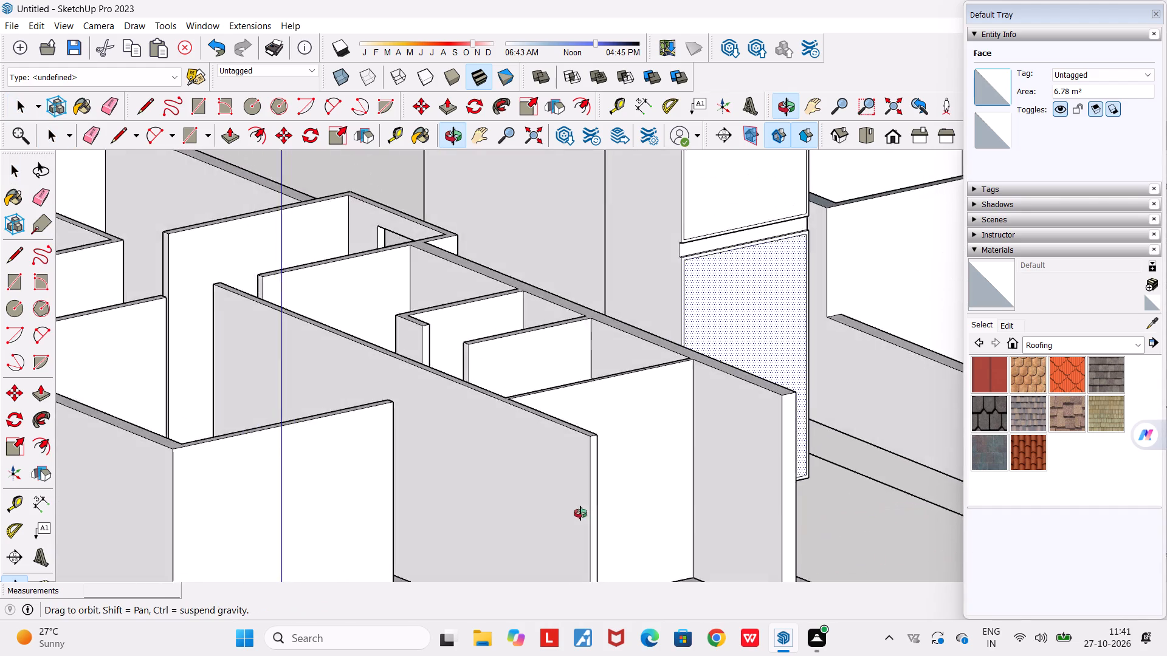
pyautogui.moveTo(580, 513); pyautogui.dragTo(415, 499, button='middle')
pyautogui.scroll(-5, 487, 481)
pyautogui.moveTo(488, 531); pyautogui.dragTo(481, 568, button='middle')
pyautogui.scroll(4, 542, 346)
pyautogui.scroll(-5, 542, 346)
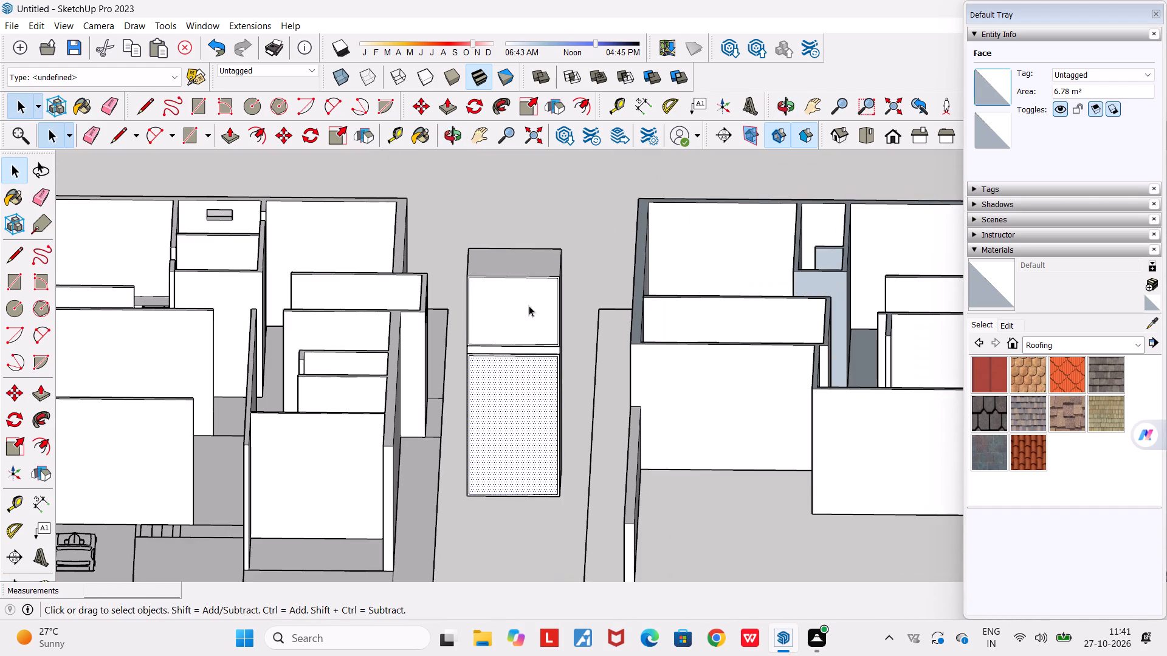
pyautogui.moveTo(510, 297); pyautogui.dragTo(408, 285, button='middle')
pyautogui.scroll(4, 433, 365)
pyautogui.moveTo(433, 365); pyautogui.dragTo(441, 369, button='middle')
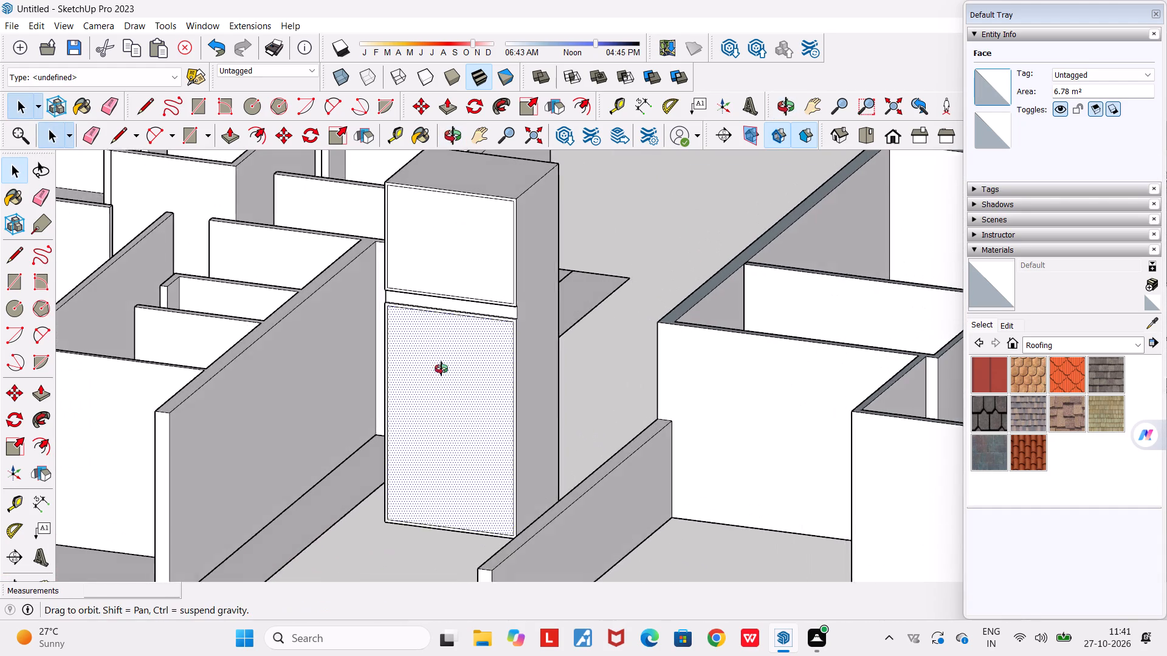
pyautogui.moveTo(441, 369); pyautogui.dragTo(843, 395, button='middle')
pyautogui.scroll(-10, 843, 395)
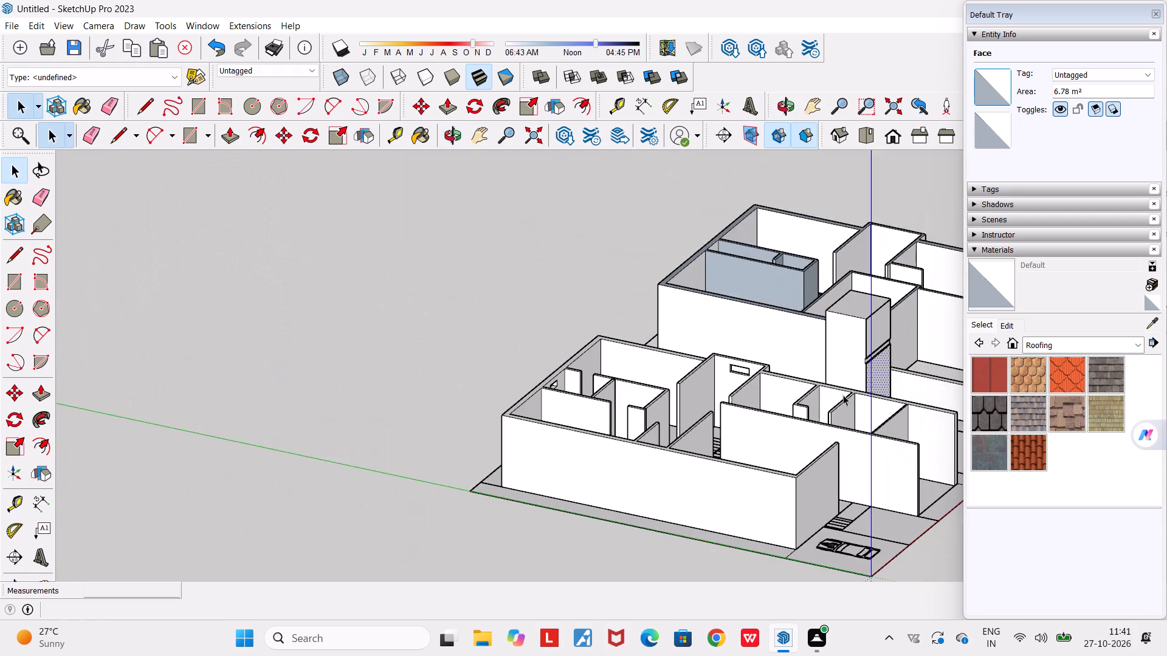
pyautogui.scroll(-1, 913, 392)
pyautogui.moveTo(906, 389); pyautogui.dragTo(588, 398, button='middle')
pyautogui.scroll(5, 631, 477)
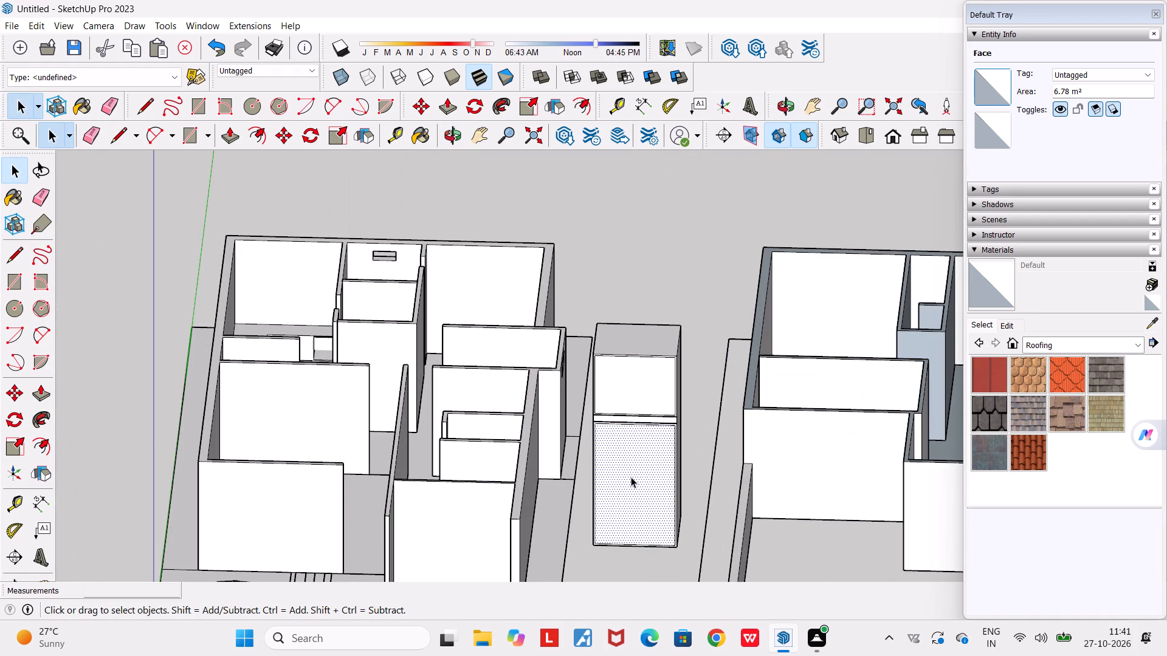
pyautogui.scroll(5, 658, 459)
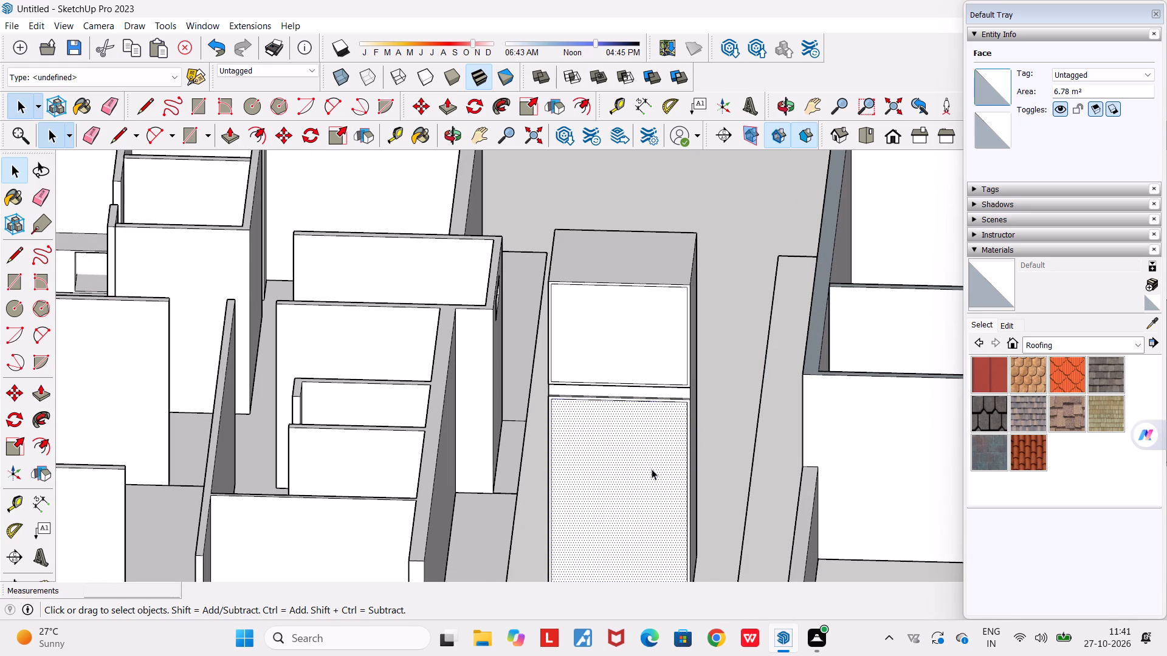
pyautogui.scroll(-1, 652, 469)
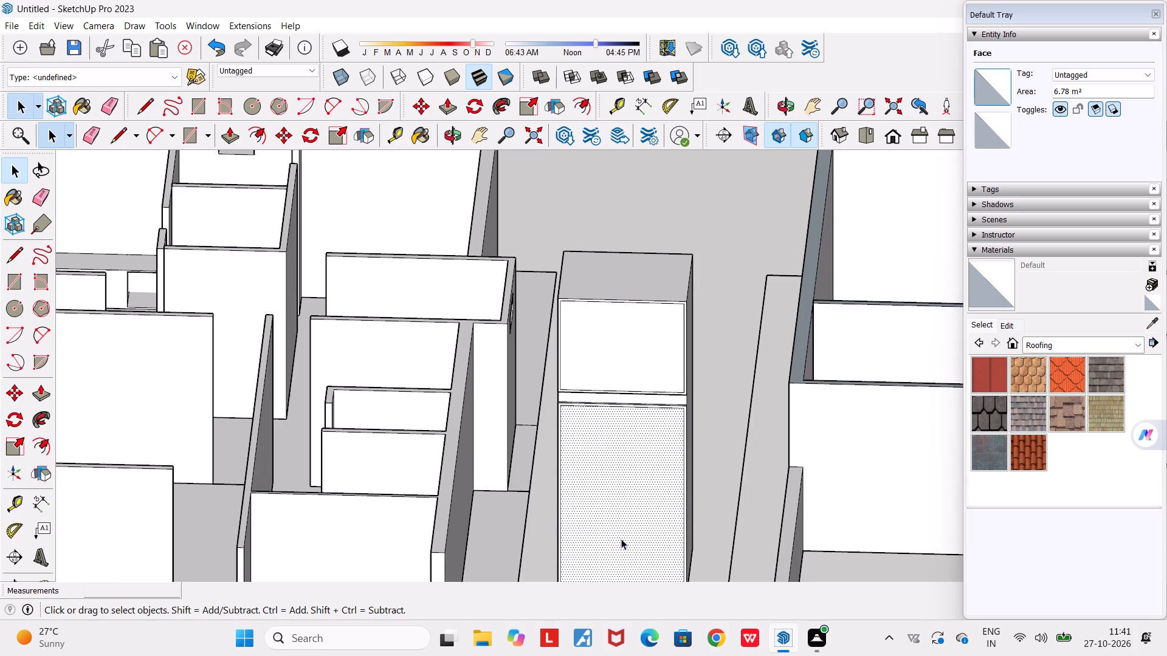
pyautogui.moveTo(618, 510); pyautogui.dragTo(652, 440, button='middle')
pyautogui.scroll(-4, 655, 442)
pyautogui.moveTo(644, 511); pyautogui.dragTo(659, 520, button='middle')
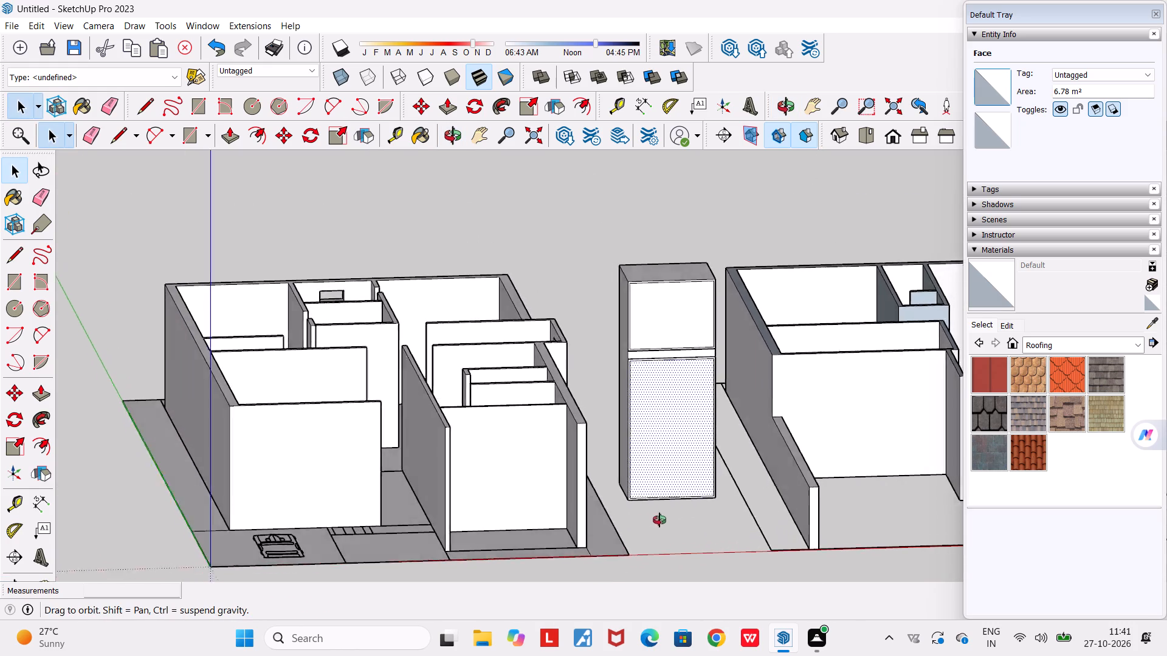
pyautogui.moveTo(659, 520); pyautogui.dragTo(803, 527, button='middle')
pyautogui.scroll(-3, 803, 527)
pyautogui.scroll(4, 833, 518)
pyautogui.moveTo(817, 518); pyautogui.dragTo(794, 521, button='middle')
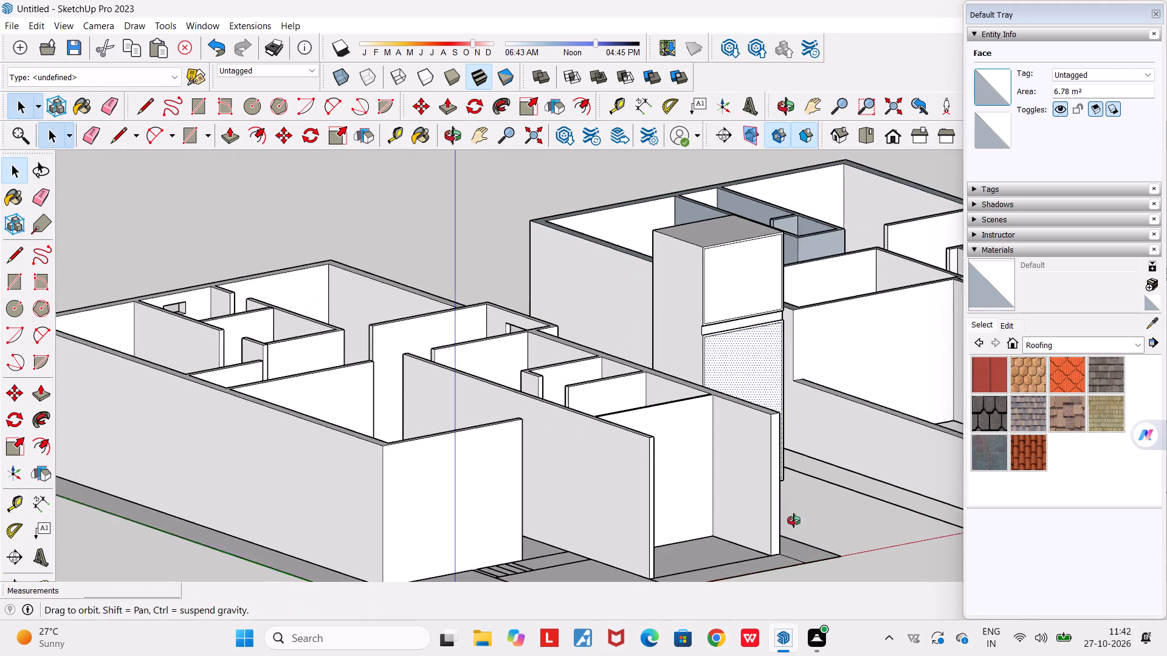
pyautogui.moveTo(794, 521); pyautogui.dragTo(527, 549, button='middle')
pyautogui.scroll(5, 545, 531)
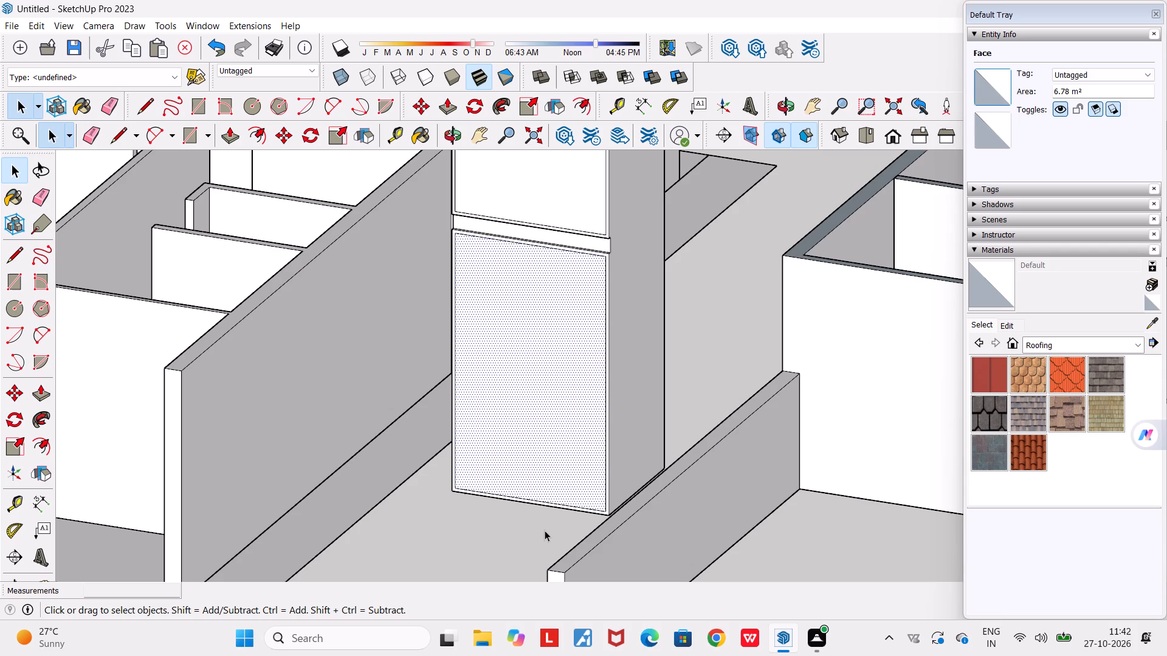
pyautogui.scroll(-6, 573, 403)
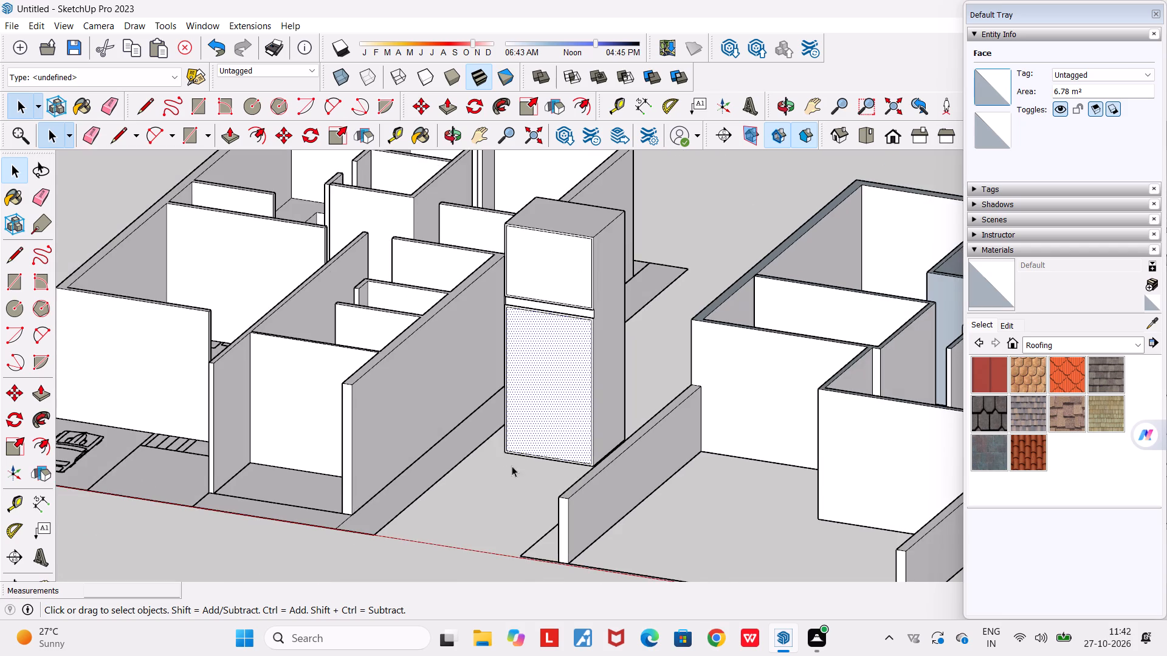
pyautogui.moveTo(512, 473); pyautogui.dragTo(693, 547, button='middle')
pyautogui.scroll(1, 693, 547)
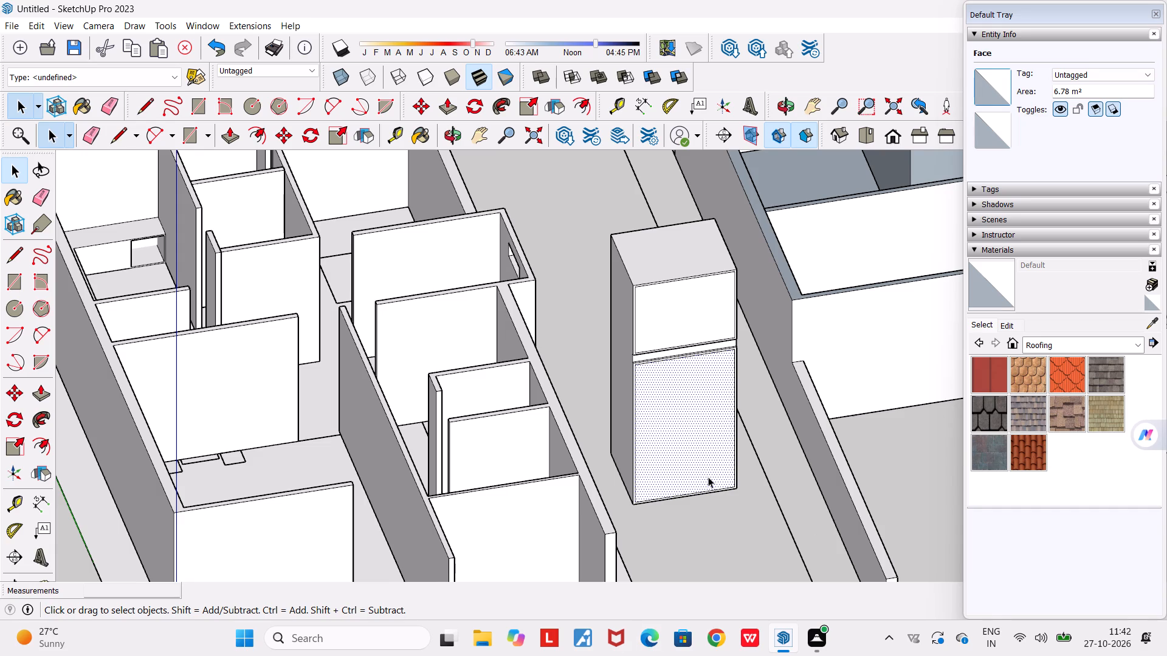
pyautogui.scroll(-5, 708, 477)
pyautogui.moveTo(734, 538); pyautogui.dragTo(855, 528, button='middle')
pyautogui.scroll(5, 822, 483)
pyautogui.moveTo(816, 487); pyautogui.dragTo(749, 460, button='middle')
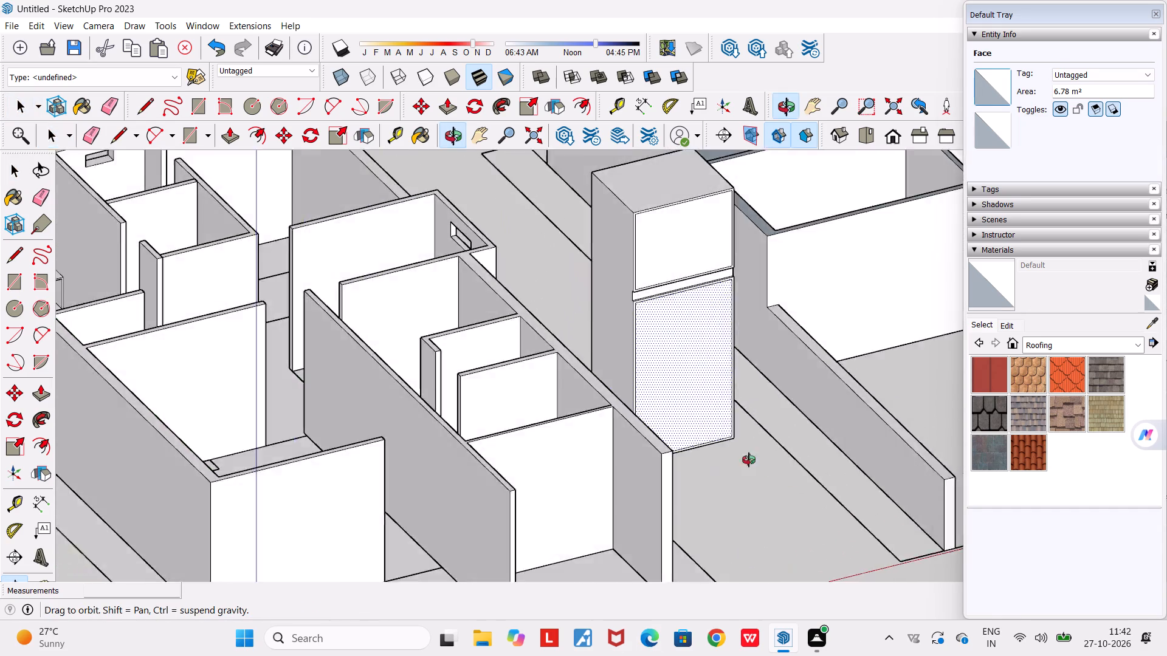
pyautogui.moveTo(749, 460); pyautogui.dragTo(549, 416, button='middle')
pyautogui.scroll(-4, 549, 416)
pyautogui.scroll(6, 610, 298)
pyautogui.scroll(-5, 610, 298)
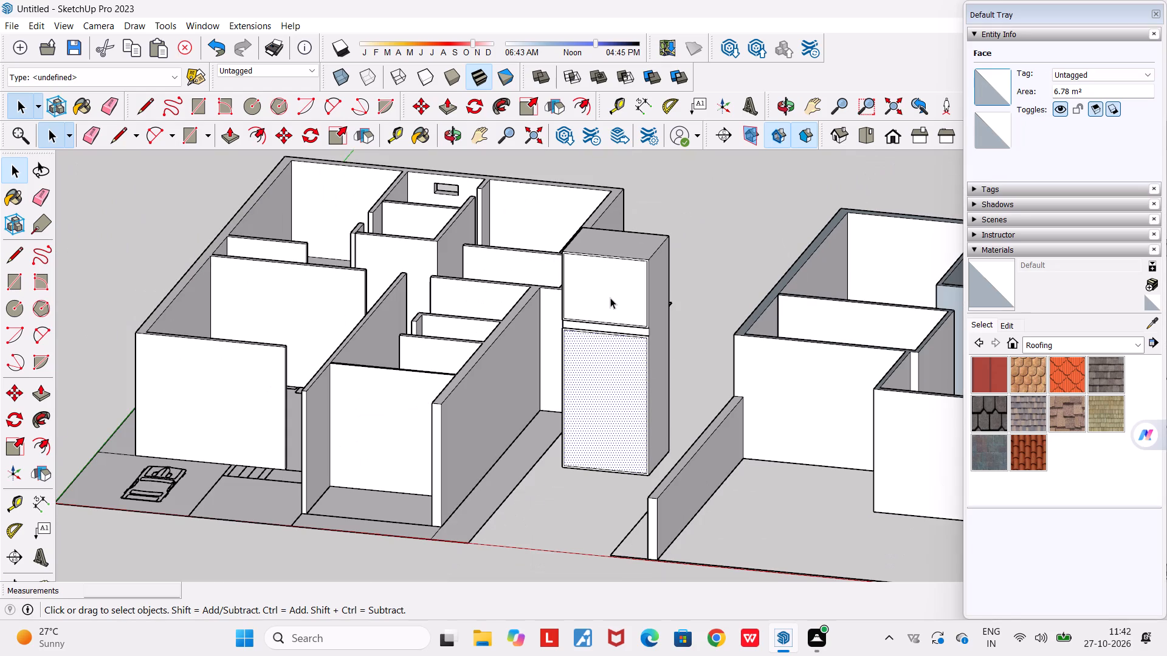
pyautogui.moveTo(571, 502); pyautogui.dragTo(700, 504, button='middle')
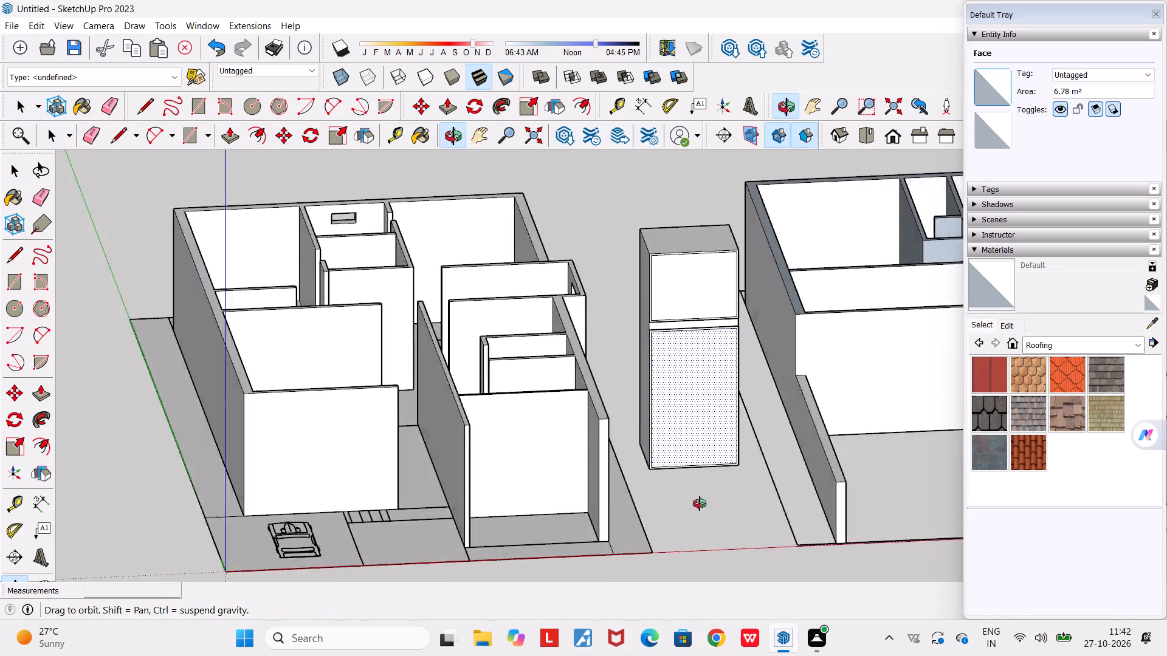
pyautogui.moveTo(700, 504); pyautogui.dragTo(597, 508, button='middle')
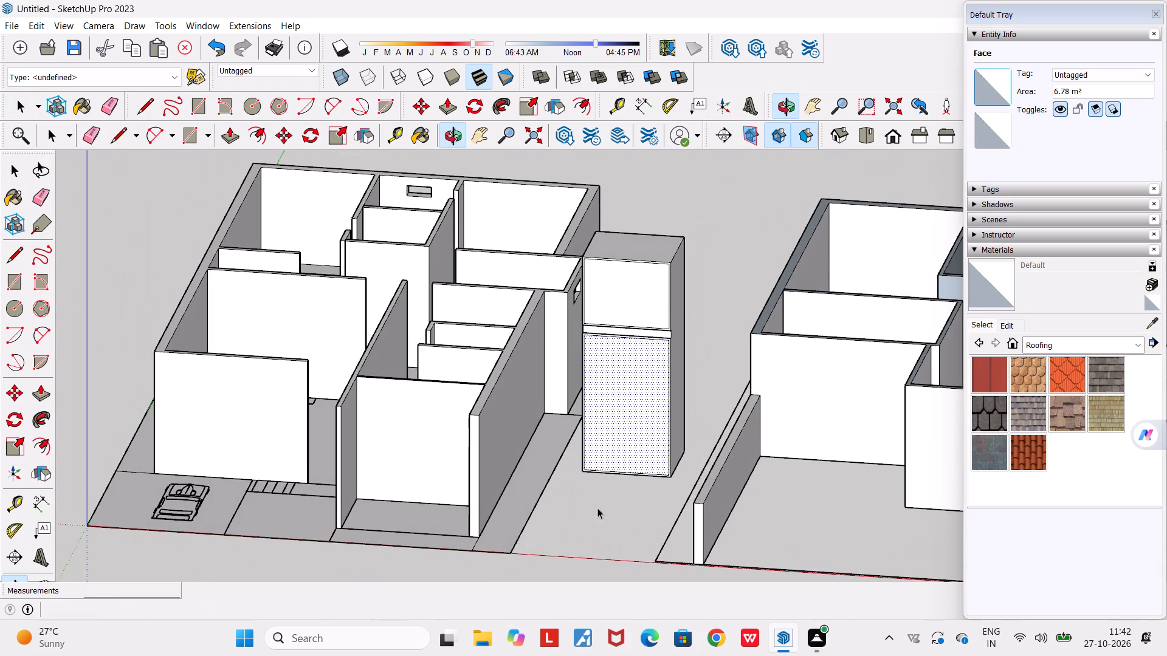
pyautogui.scroll(4, 642, 368)
pyautogui.scroll(-5, 642, 368)
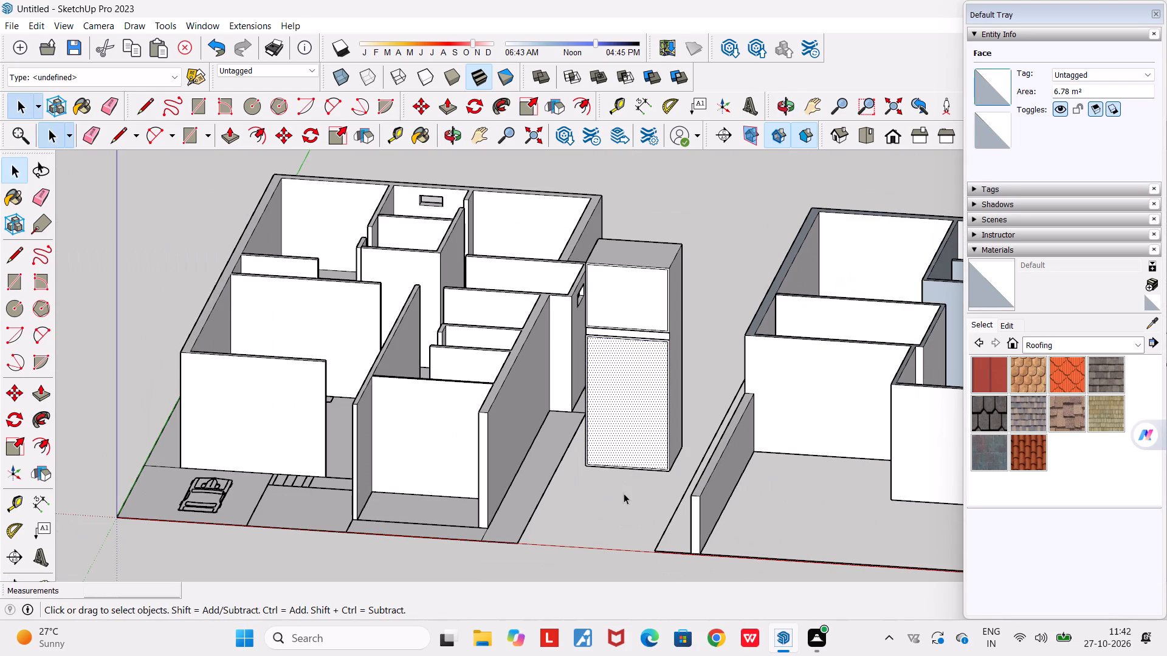
# Select the whole tall block and scale its height to about 0.83 and its width to about 0.78.
pyautogui.moveTo(631, 378); pyautogui.dragTo(714, 409, button='middle')
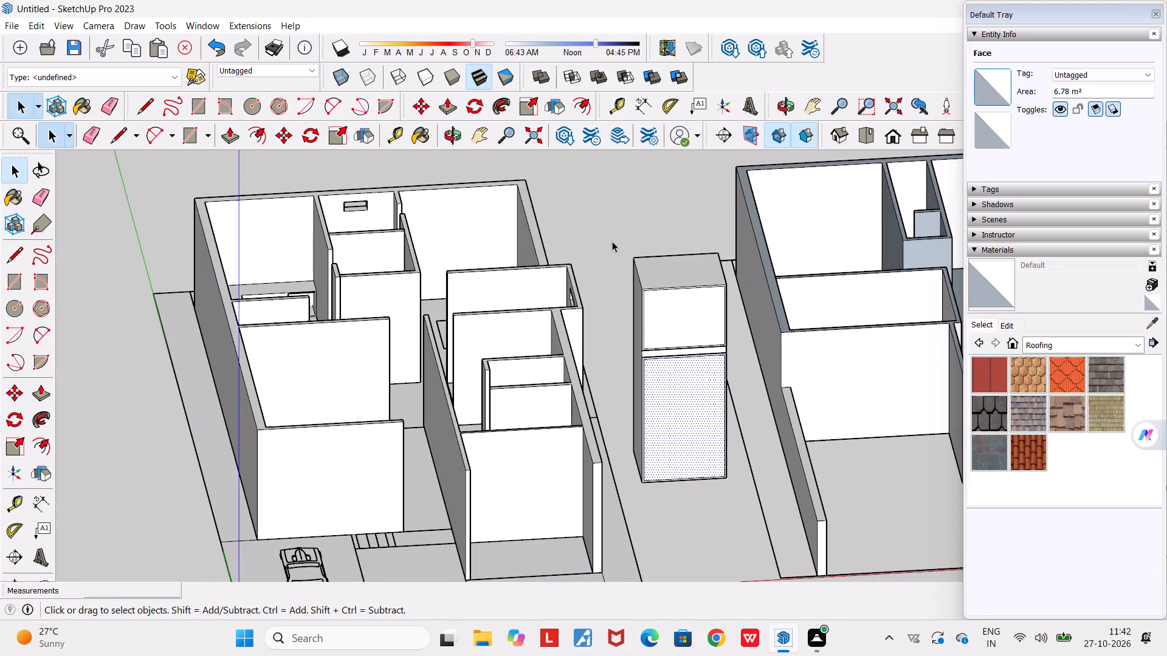
pyautogui.moveTo(612, 241); pyautogui.dragTo(744, 518)
pyautogui.moveTo(737, 508); pyautogui.dragTo(653, 501, button='middle')
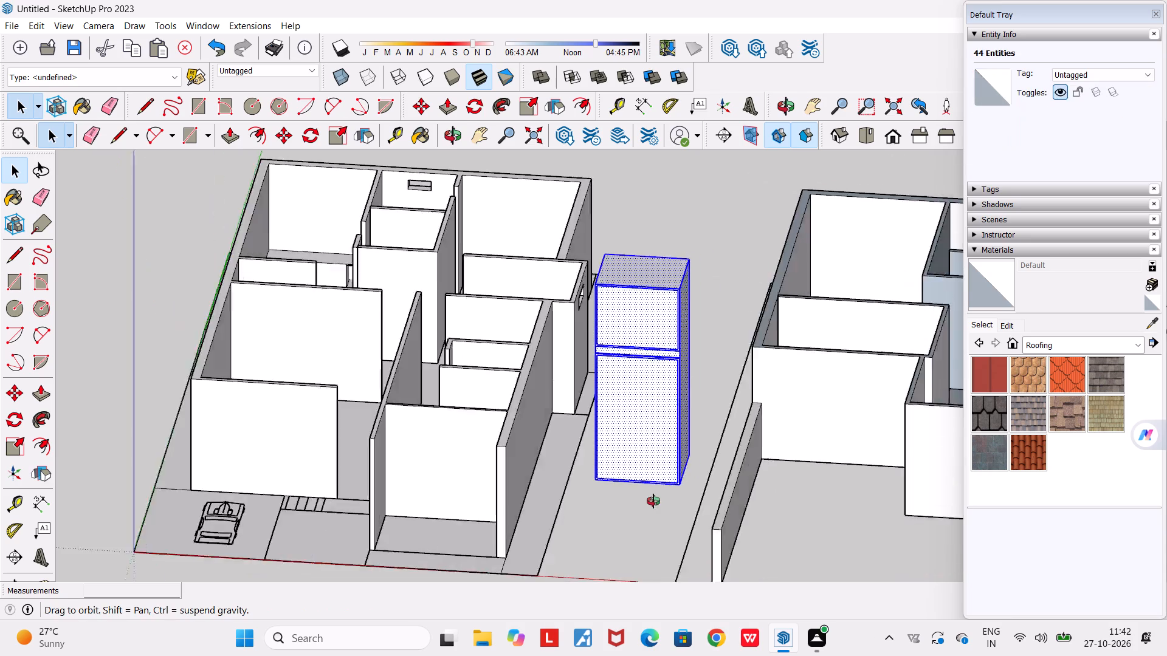
pyautogui.moveTo(653, 501); pyautogui.dragTo(657, 514, button='middle')
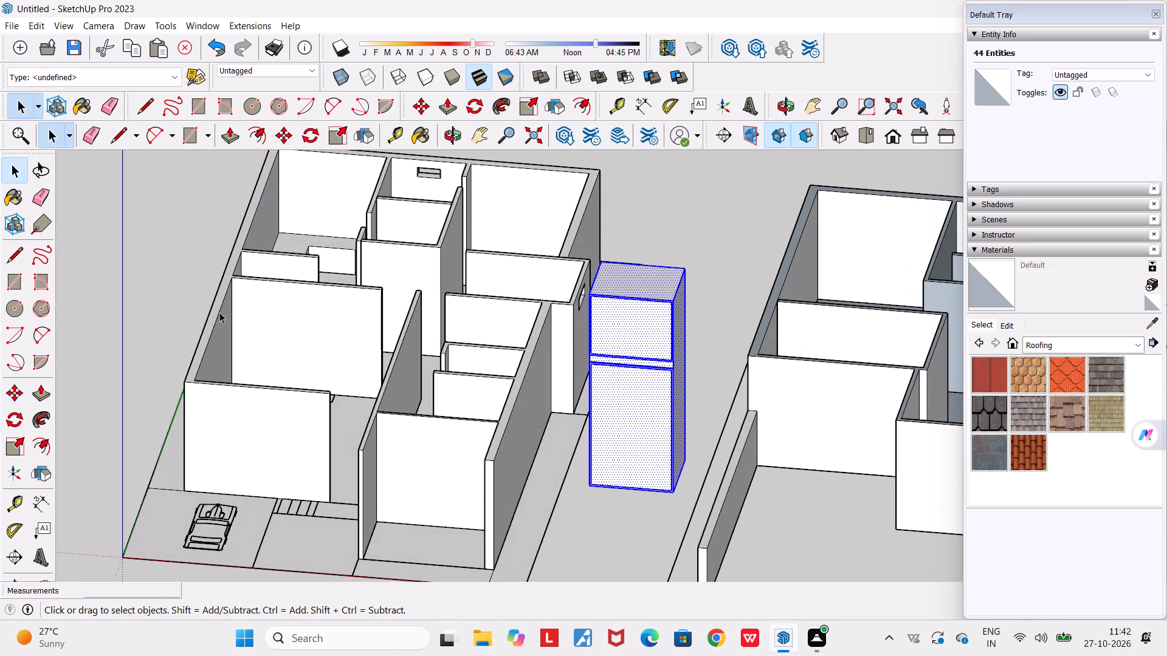
pyautogui.click(9, 442)
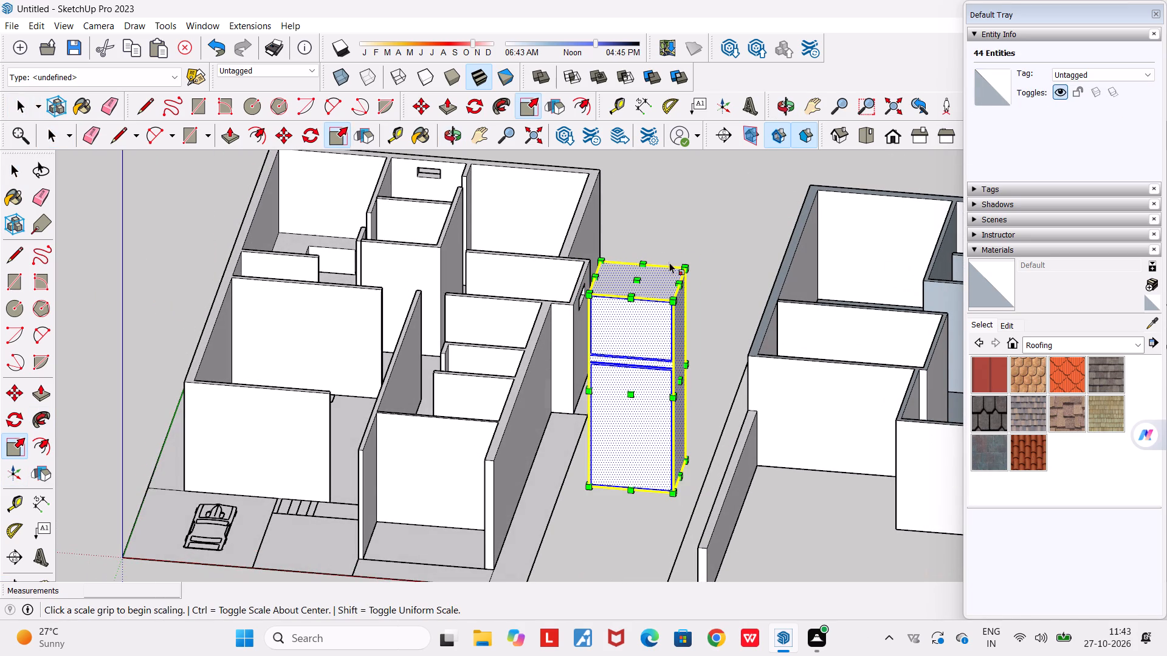
pyautogui.click(637, 279)
pyautogui.click(632, 314)
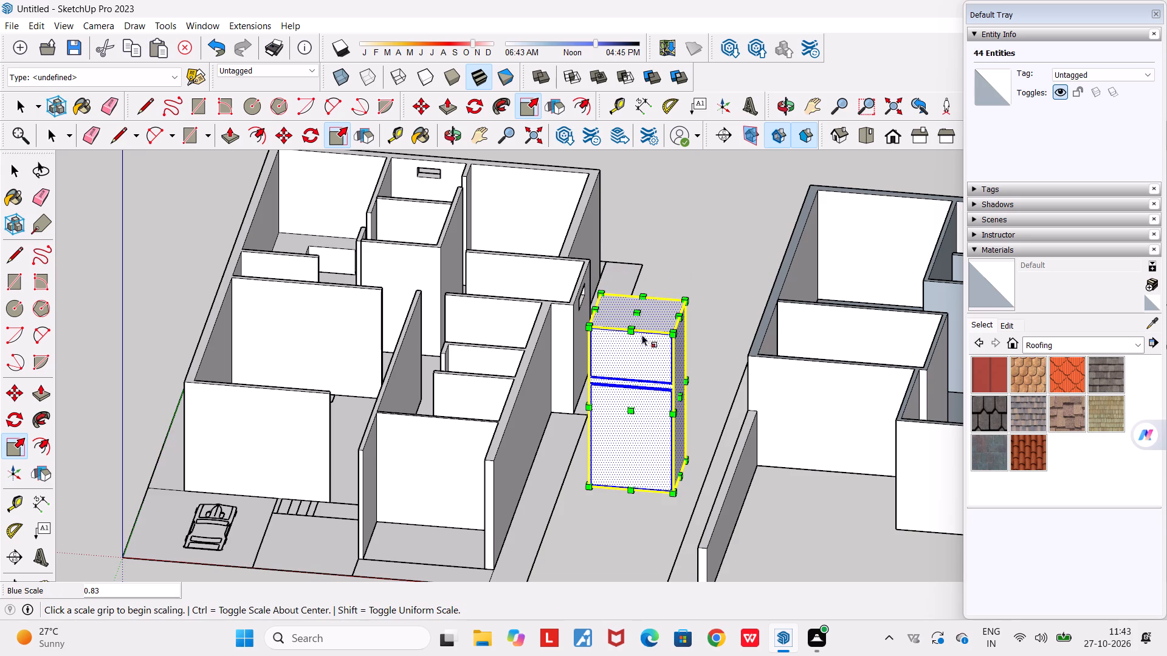
pyautogui.click(680, 400)
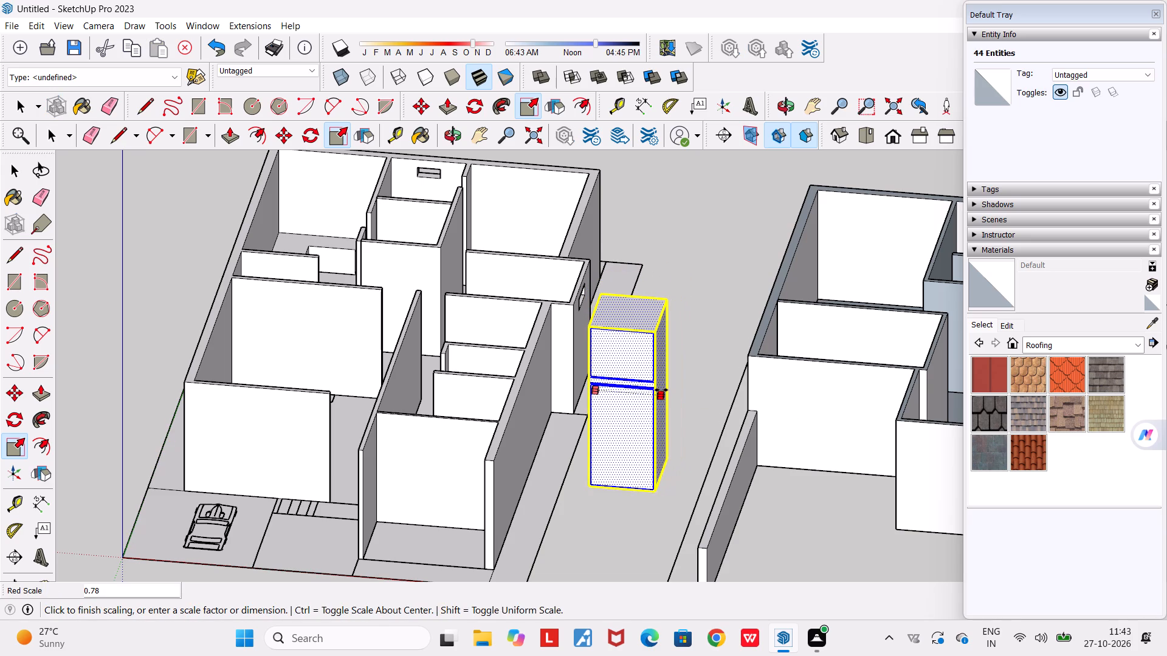
pyautogui.click(663, 391)
# Shorten the block further, scaling its height to about 0.90 from the top and trimming it slightly from the base.
pyautogui.moveTo(642, 415); pyautogui.dragTo(757, 402, button='middle')
pyautogui.scroll(4, 691, 485)
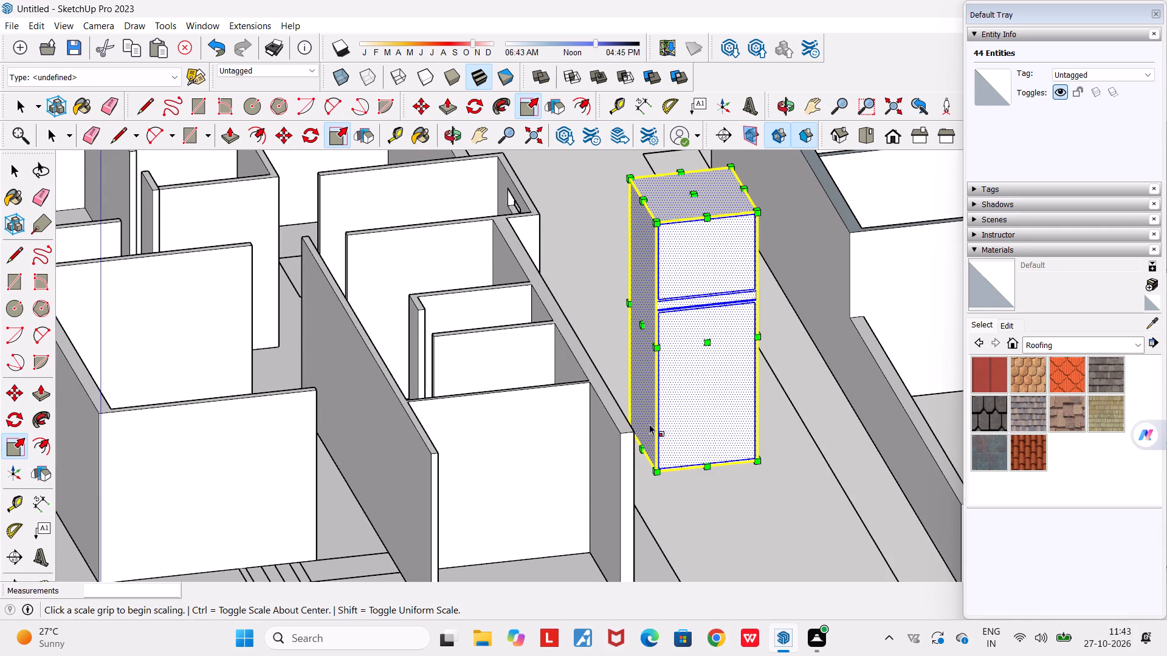
pyautogui.click(694, 199)
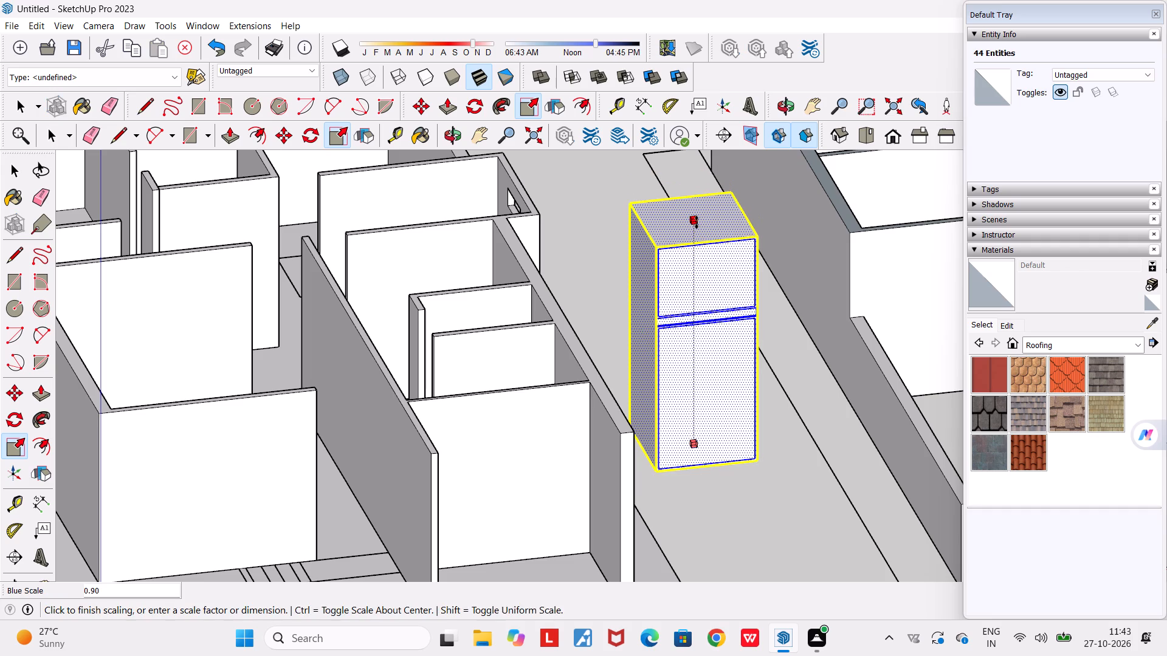
pyautogui.click(697, 222)
pyautogui.moveTo(711, 310); pyautogui.dragTo(563, 276, button='middle')
pyautogui.scroll(4, 667, 338)
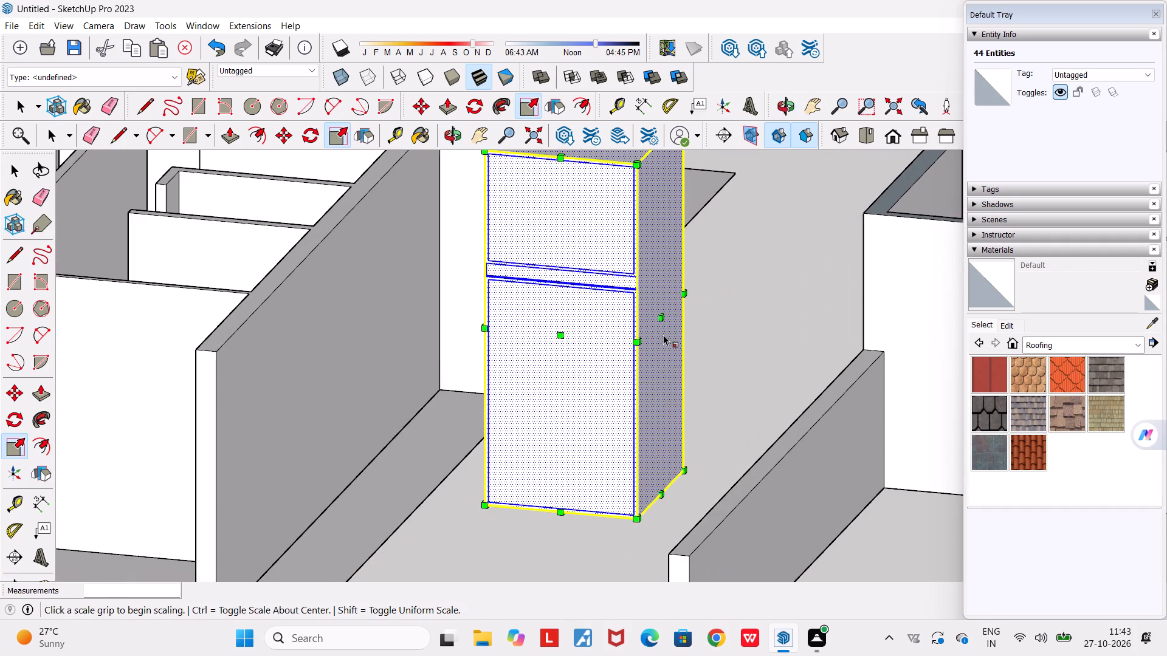
pyautogui.moveTo(632, 454); pyautogui.dragTo(642, 372, button='middle')
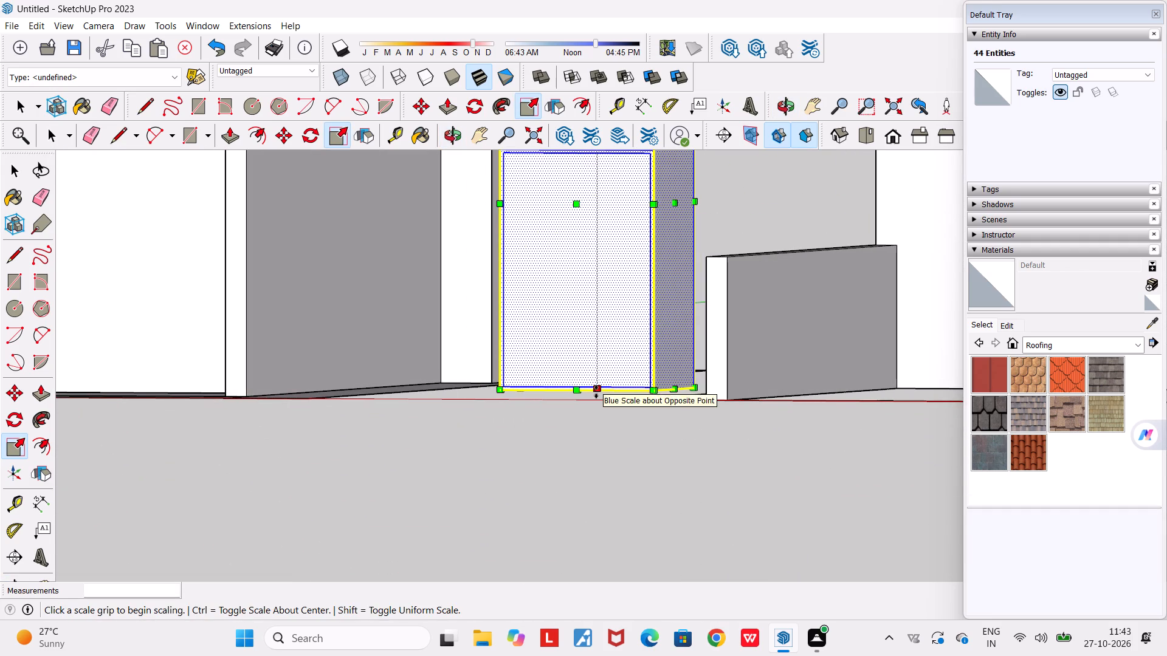
pyautogui.click(596, 392)
pyautogui.click(600, 354)
# Narrow the block from both sides, scaling its width to about 0.90 from one side and about 0.87 from the other.
pyautogui.moveTo(620, 380); pyautogui.dragTo(729, 497, button='middle')
pyautogui.scroll(-2, 721, 493)
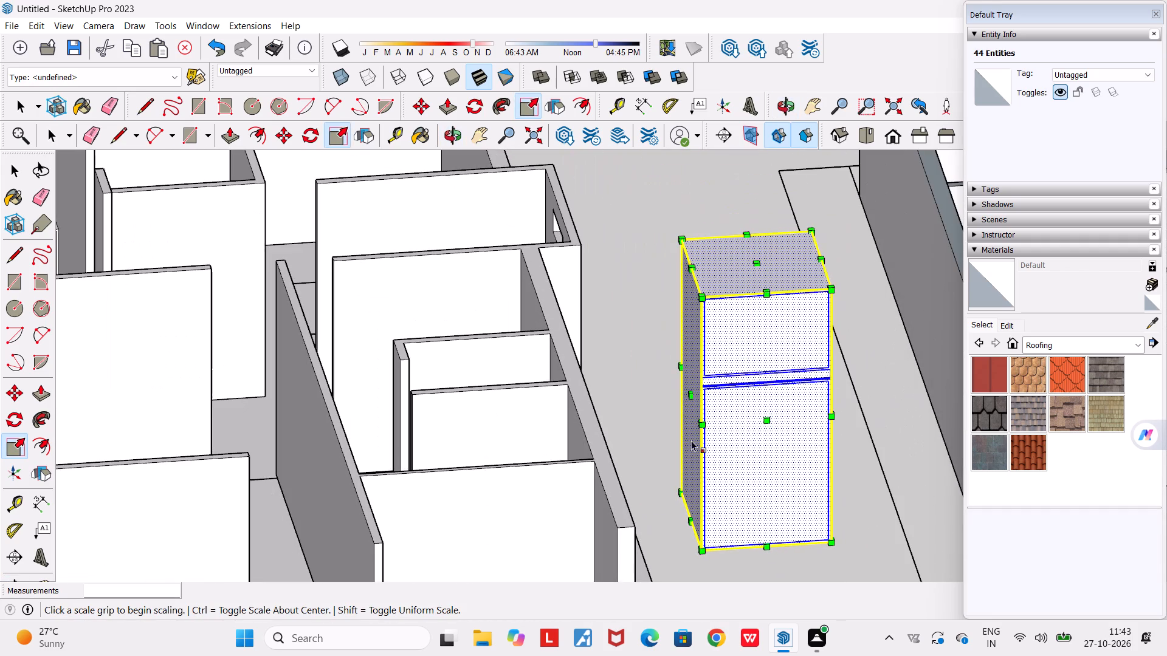
pyautogui.click(689, 397)
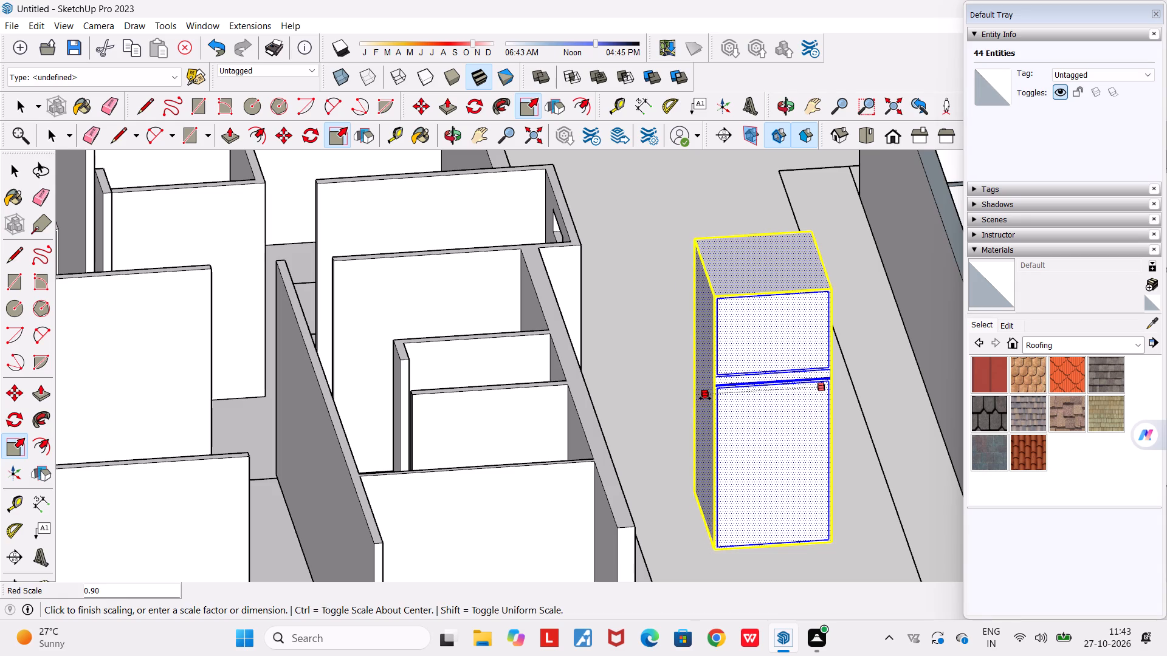
pyautogui.click(705, 398)
pyautogui.moveTo(751, 403); pyautogui.dragTo(585, 381, button='middle')
pyautogui.scroll(2, 612, 390)
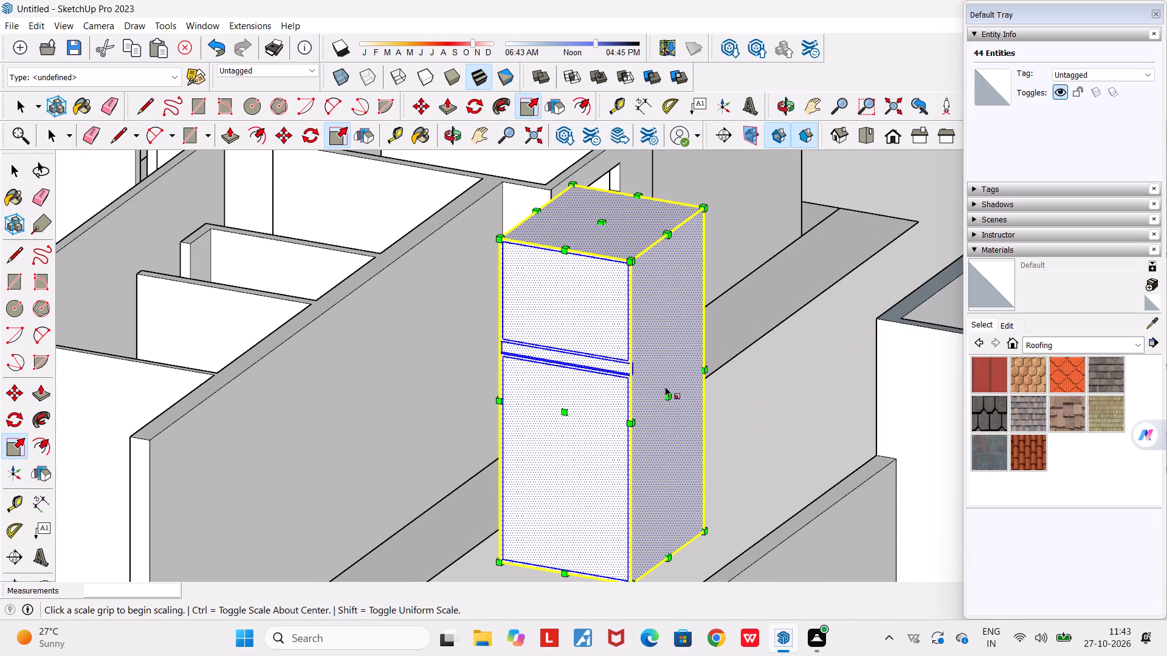
pyautogui.click(670, 399)
pyautogui.click(651, 385)
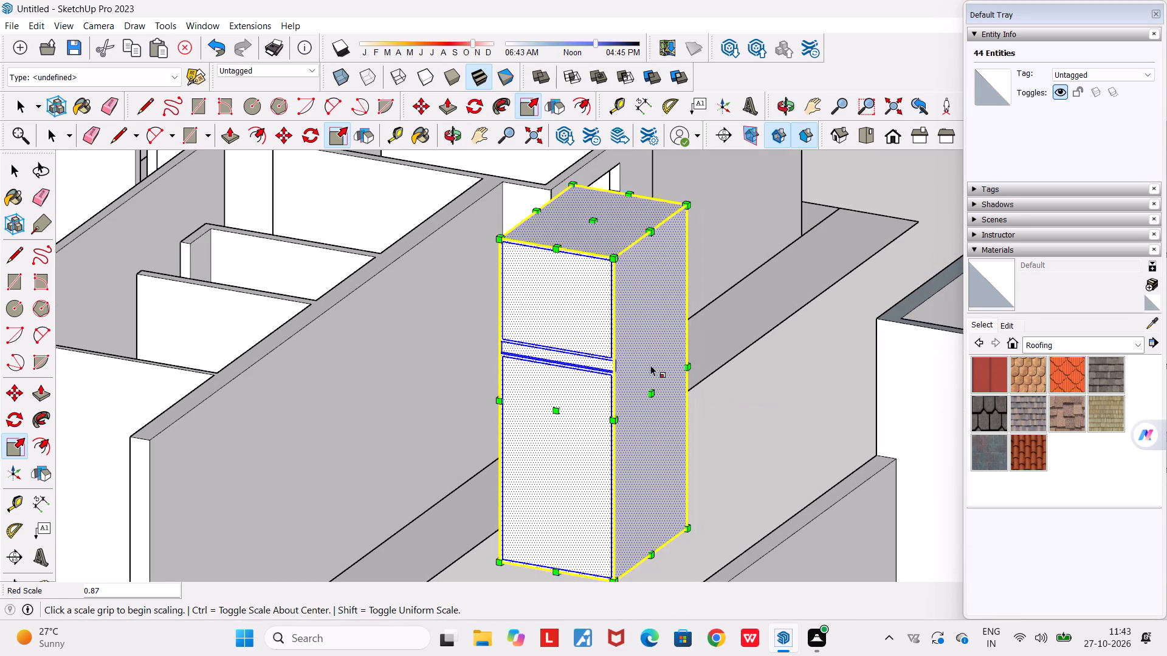
# Shorten the block again by scaling its height down from the top and slightly up from the base.
pyautogui.click(594, 222)
pyautogui.click(594, 259)
pyautogui.moveTo(601, 360); pyautogui.dragTo(690, 313, button='middle')
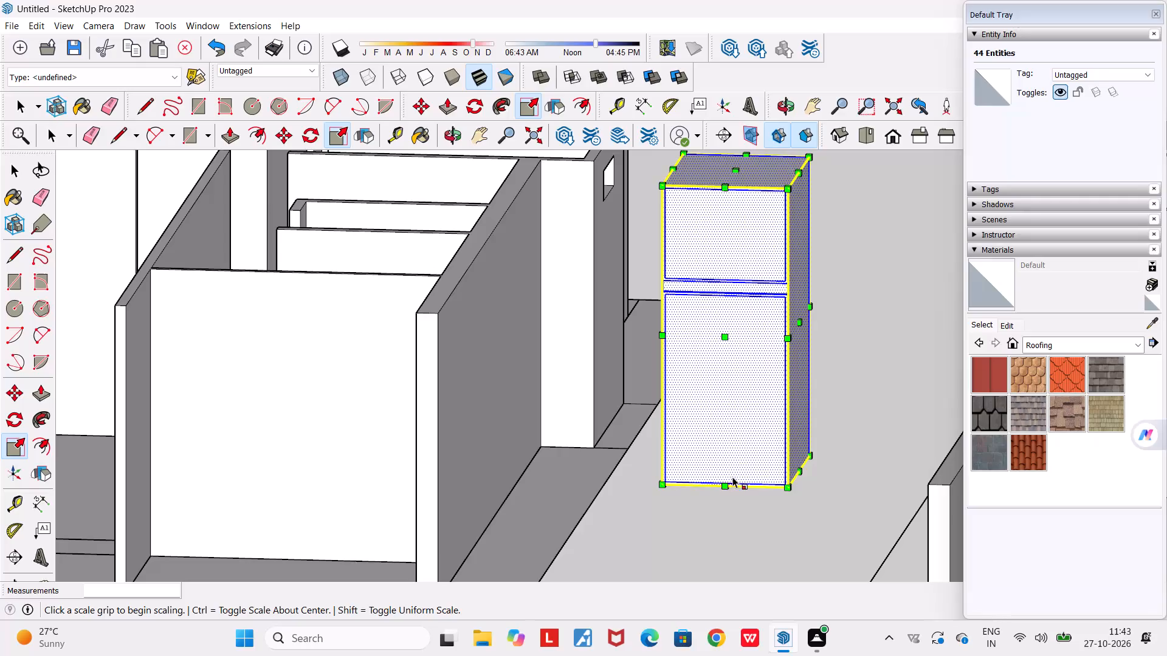
pyautogui.moveTo(731, 483); pyautogui.dragTo(698, 407, button='middle')
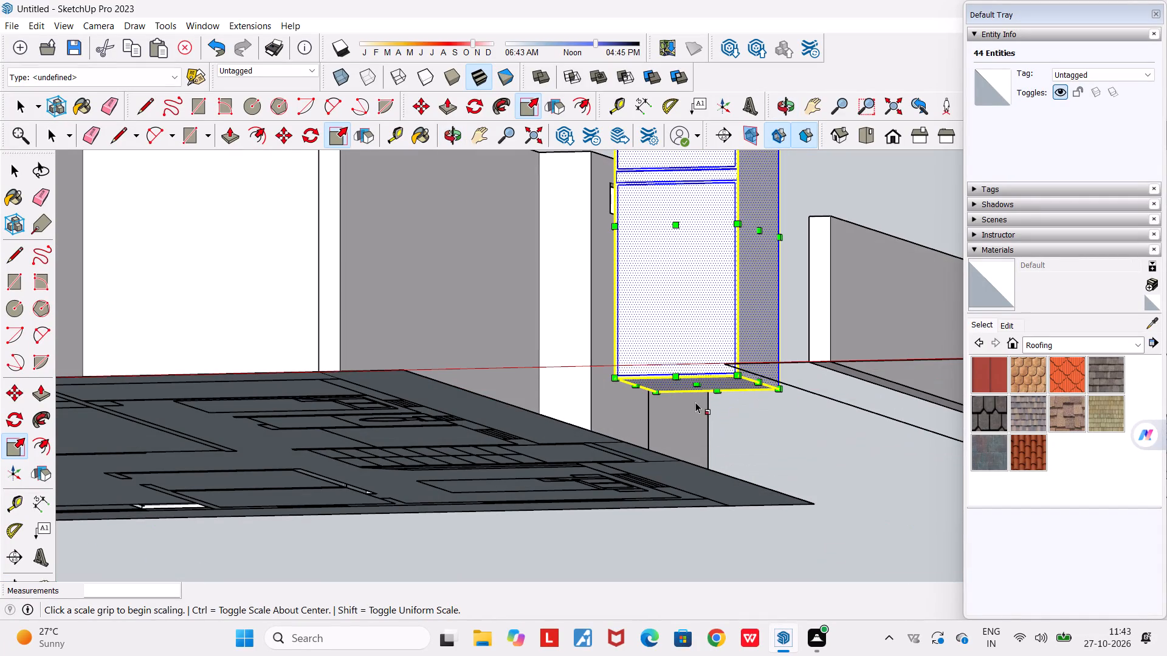
pyautogui.click(695, 383)
pyautogui.click(695, 369)
pyautogui.moveTo(697, 391); pyautogui.dragTo(766, 531, button='middle')
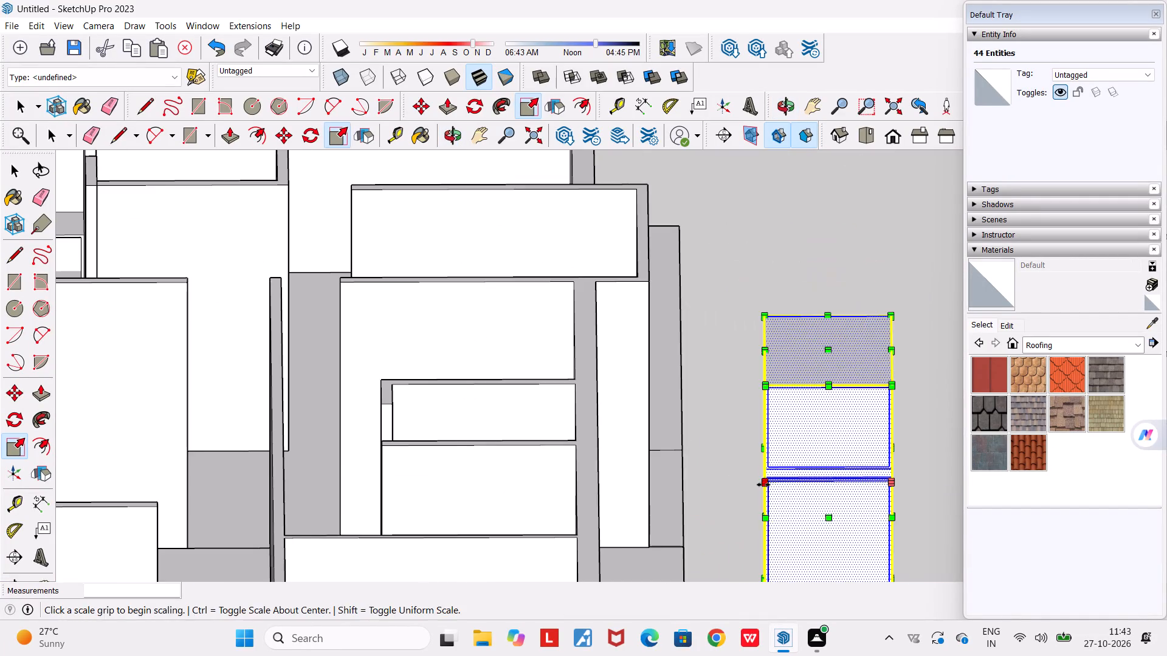
# Narrow the selected tall block slightly by scaling it along the red axis from one side.
pyautogui.moveTo(754, 475); pyautogui.dragTo(374, 421, button='middle')
pyautogui.scroll(-8, 372, 420)
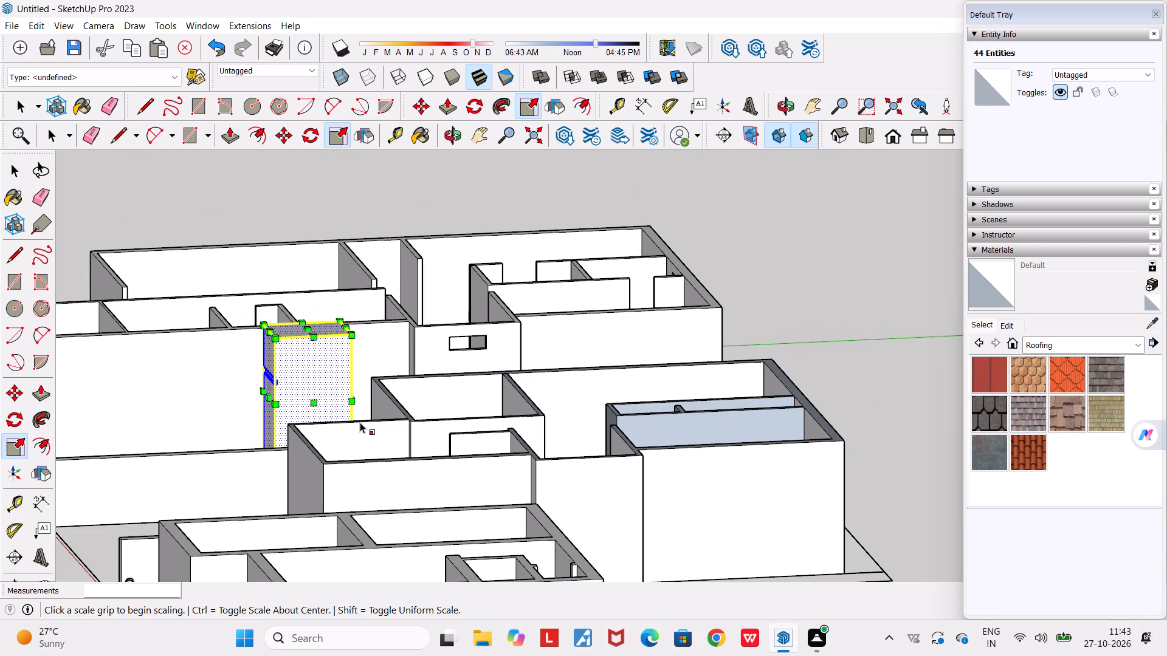
pyautogui.scroll(-5, 320, 321)
pyautogui.moveTo(238, 404); pyautogui.dragTo(569, 452, button='middle')
pyautogui.scroll(7, 478, 502)
pyautogui.moveTo(458, 553); pyautogui.dragTo(500, 471, button='middle')
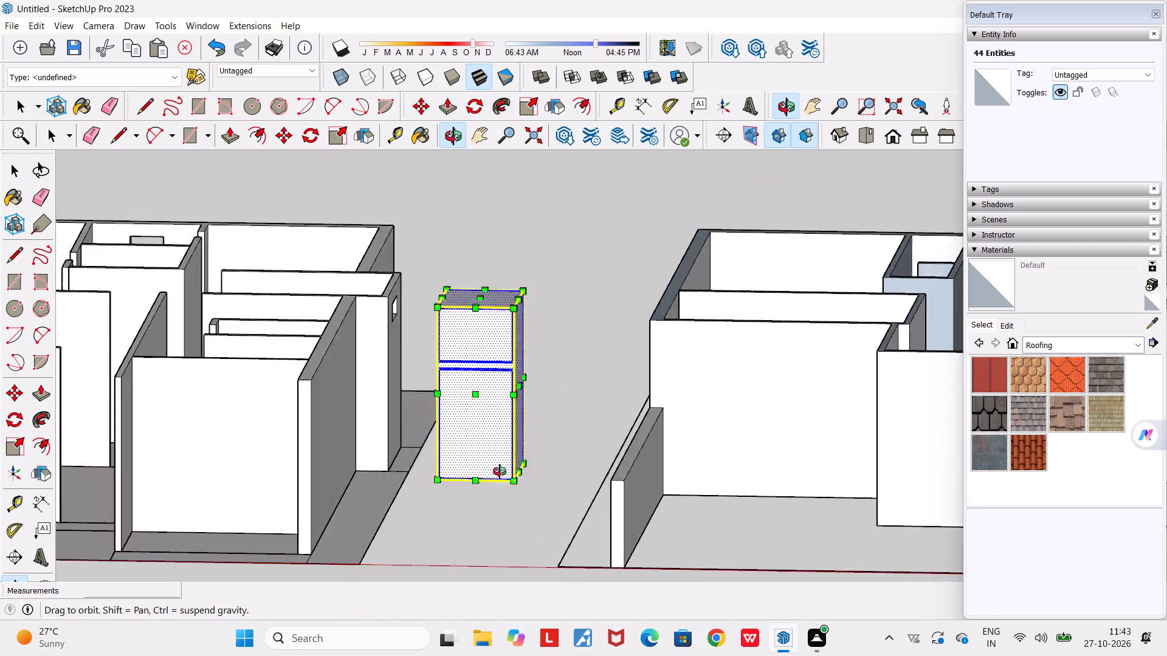
pyautogui.moveTo(500, 471); pyautogui.dragTo(554, 453, button='middle')
pyautogui.scroll(3, 520, 343)
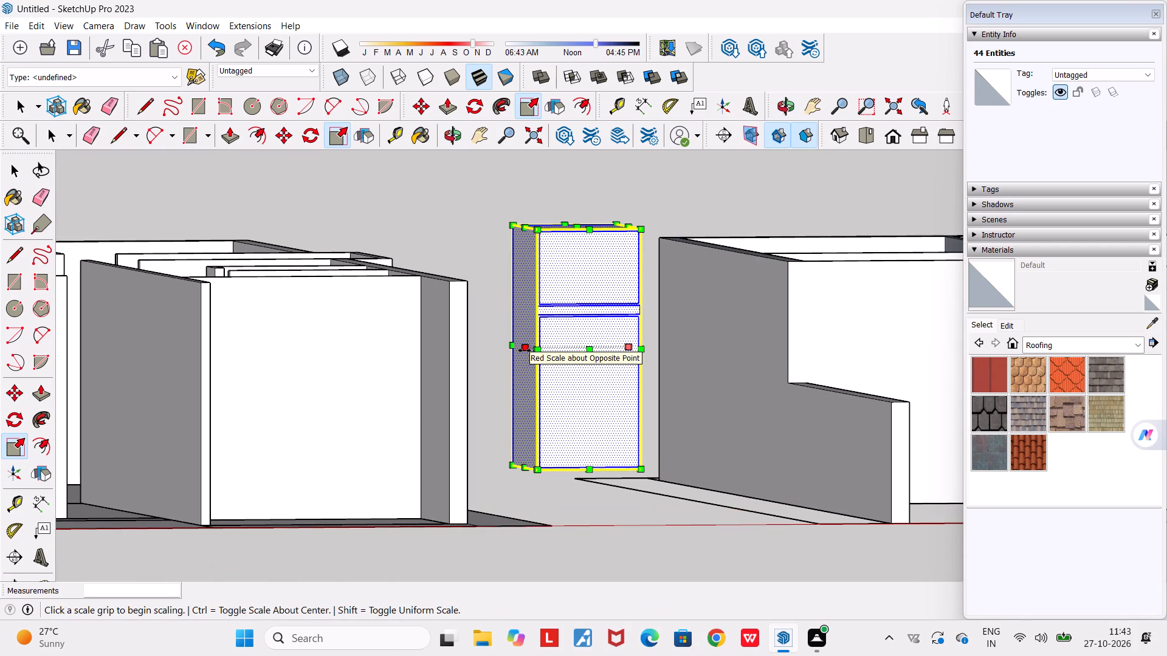
pyautogui.click(525, 350)
pyautogui.click(539, 352)
pyautogui.moveTo(551, 359); pyautogui.dragTo(440, 403, button='middle')
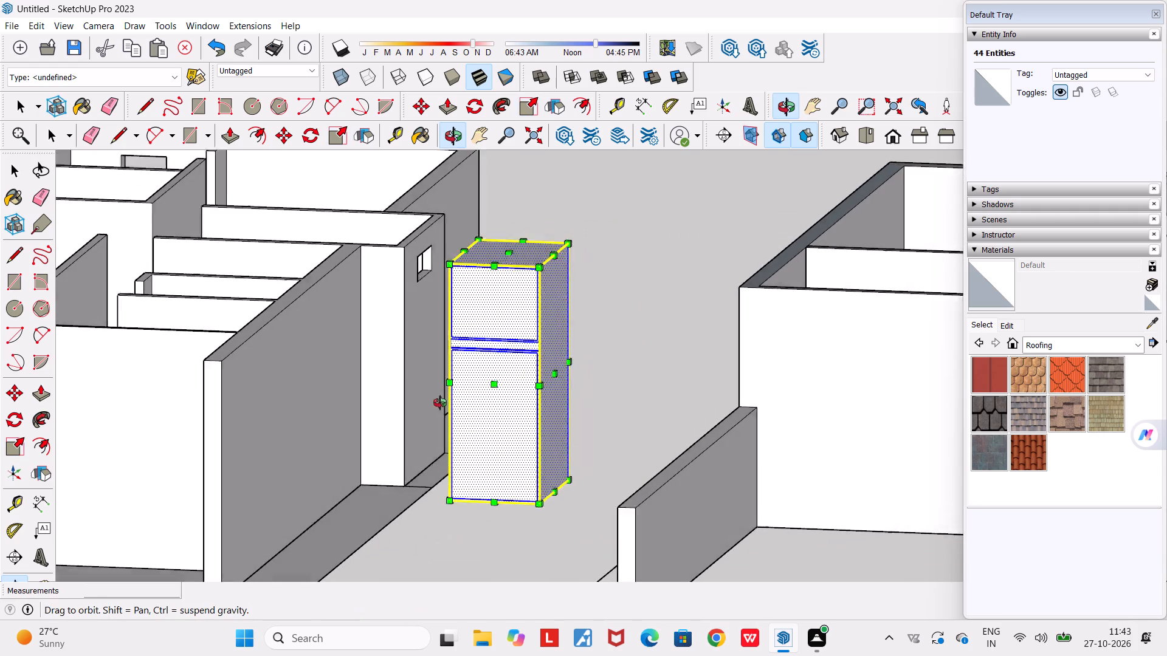
pyautogui.moveTo(440, 403); pyautogui.dragTo(410, 428, button='middle')
pyautogui.scroll(2, 514, 469)
pyautogui.press('space')
pyautogui.click(686, 449)
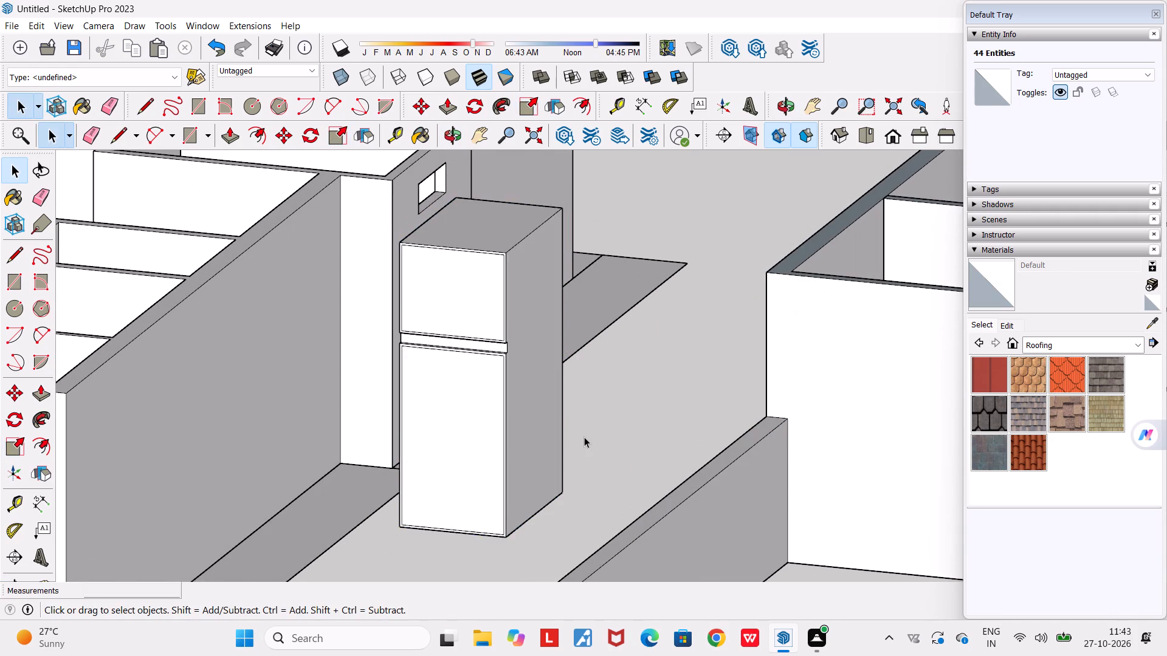
# Push the tall block's rear face inward 587 mm with Push/Pull to reduce the block's depth.
pyautogui.scroll(2, 584, 437)
pyautogui.scroll(-7, 584, 437)
pyautogui.moveTo(562, 516); pyautogui.dragTo(703, 538, button='middle')
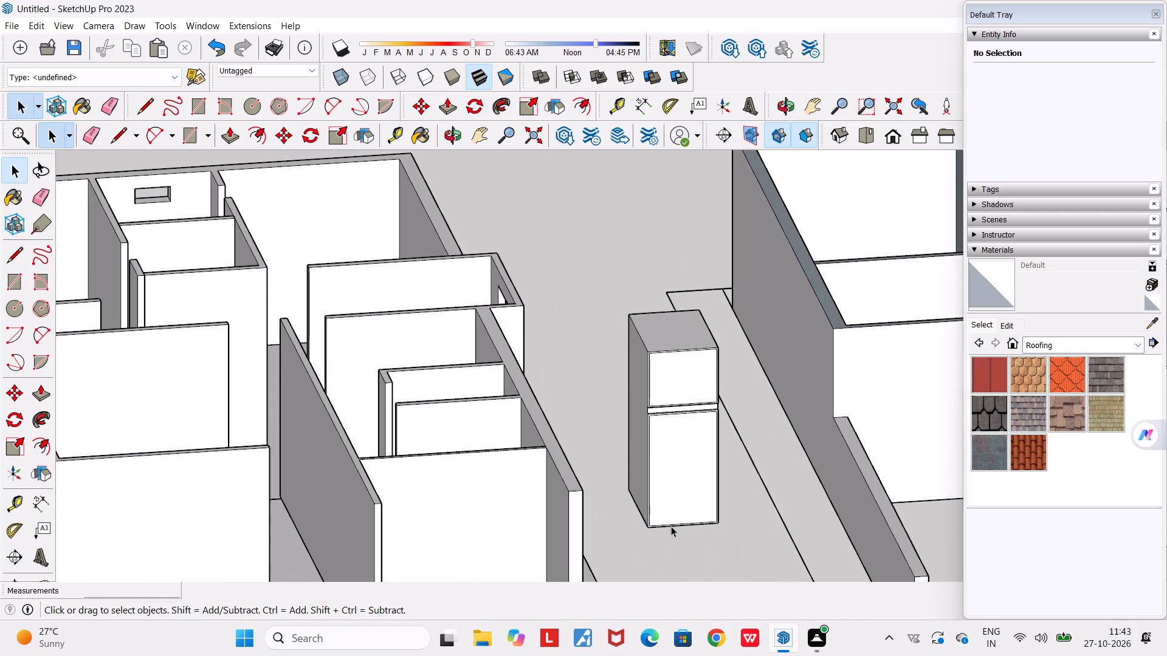
pyautogui.scroll(3, 671, 526)
pyautogui.moveTo(652, 520); pyautogui.dragTo(585, 518, button='middle')
pyautogui.scroll(5, 610, 474)
pyautogui.moveTo(609, 476); pyautogui.dragTo(567, 481, button='middle')
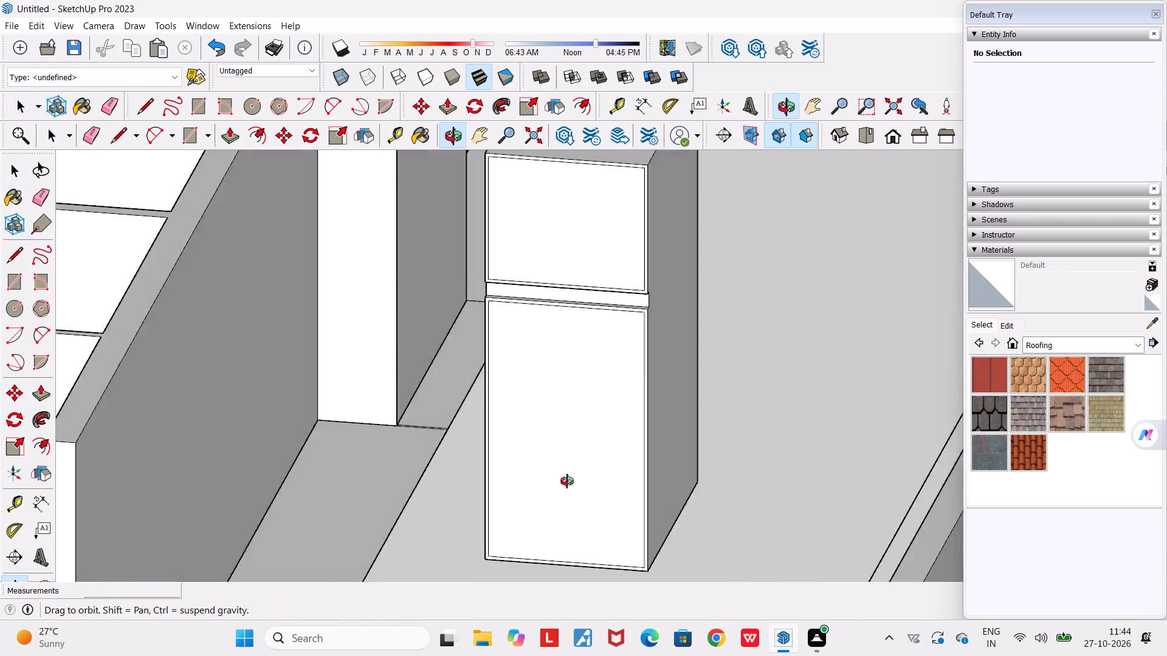
pyautogui.moveTo(567, 481); pyautogui.dragTo(465, 473, button='middle')
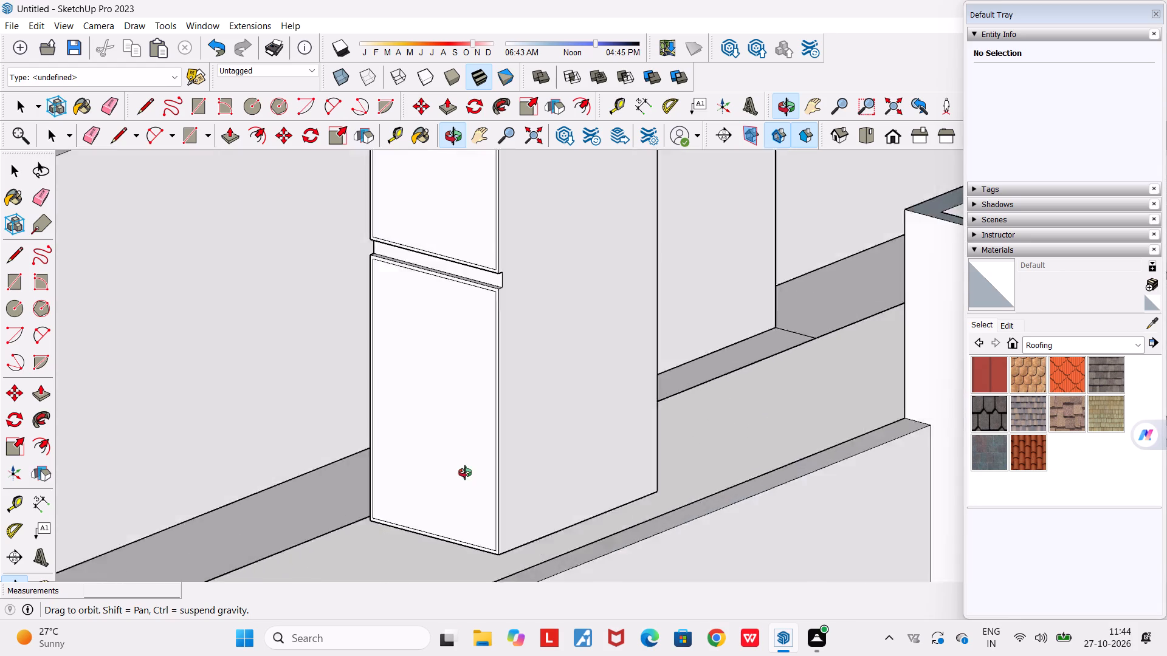
pyautogui.moveTo(465, 473); pyautogui.dragTo(497, 477, button='middle')
pyautogui.scroll(-10, 497, 477)
pyautogui.moveTo(544, 504); pyautogui.dragTo(145, 545, button='middle')
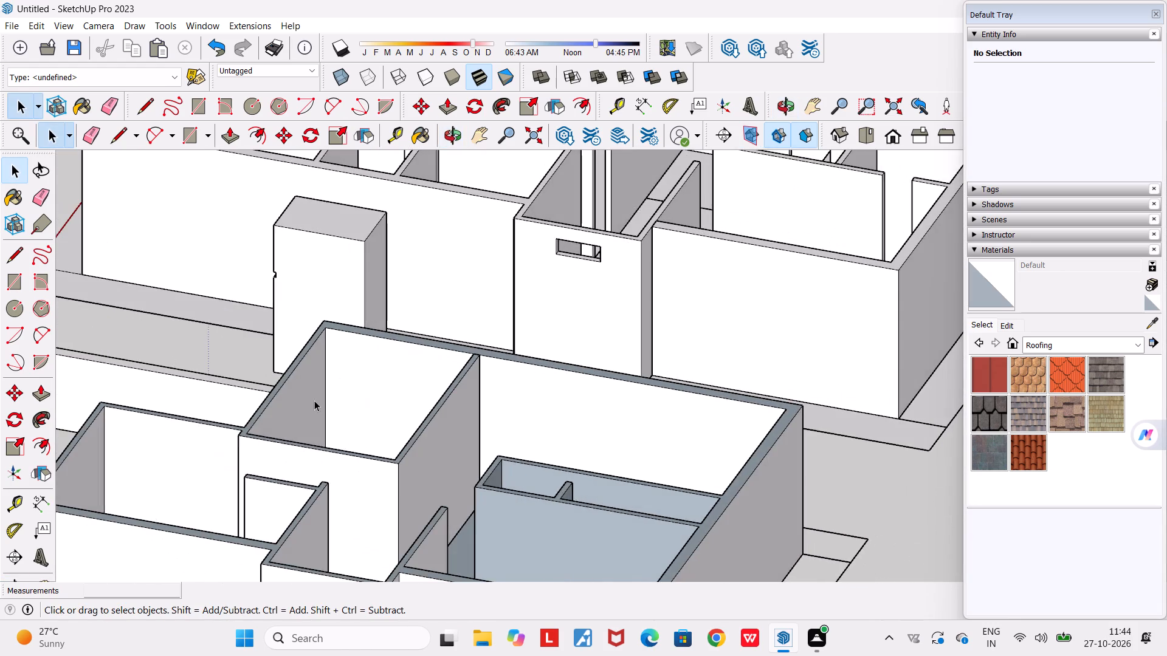
pyautogui.scroll(6, 396, 349)
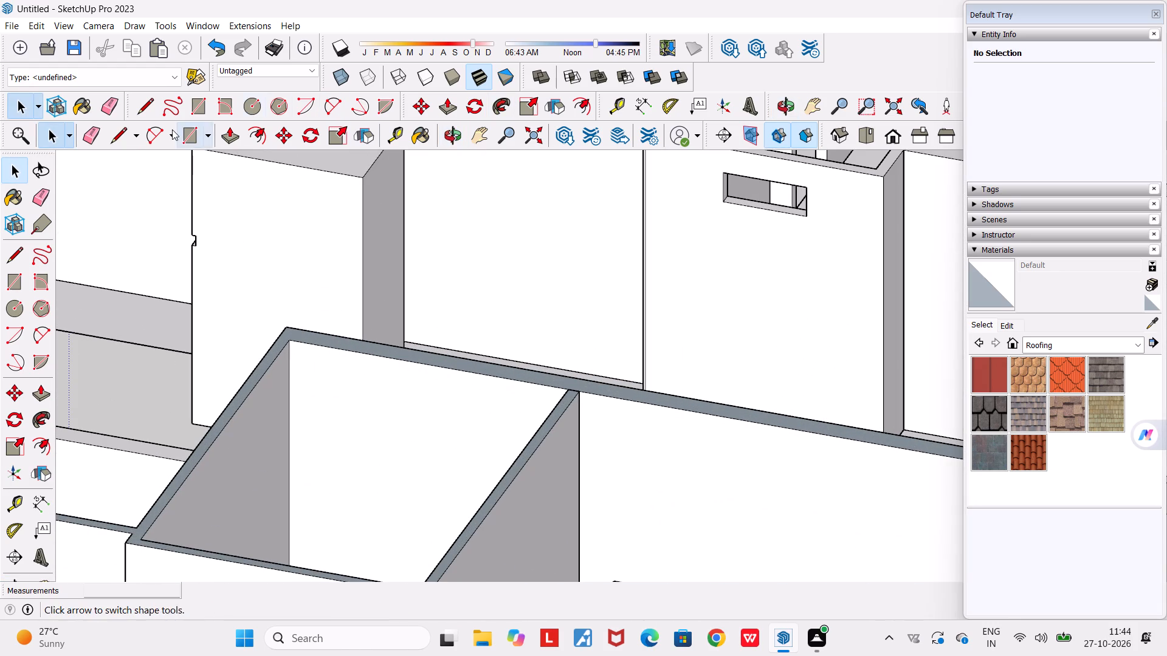
pyautogui.click(236, 141)
pyautogui.click(385, 248)
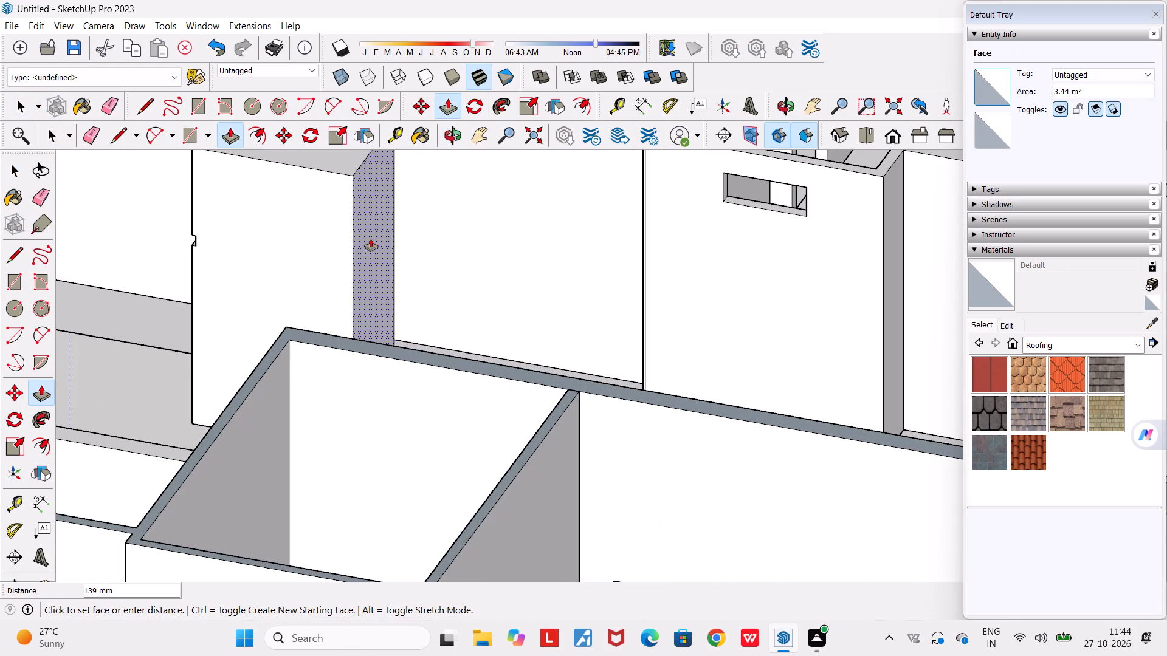
pyautogui.click(331, 216)
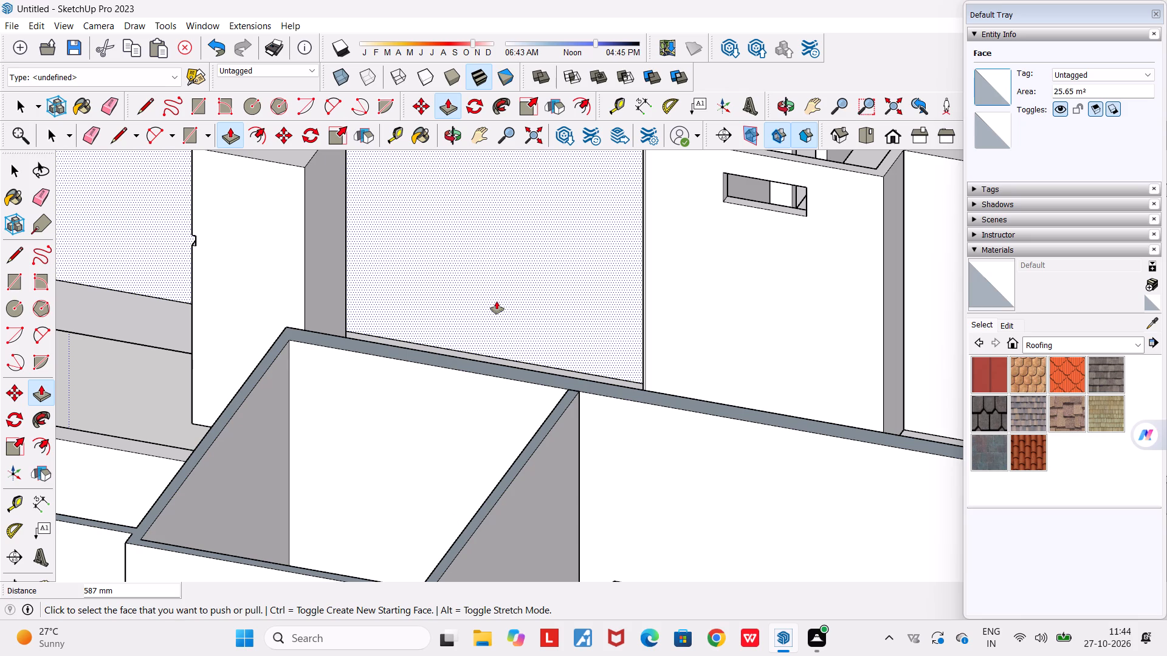
pyautogui.scroll(-9, 497, 301)
pyautogui.moveTo(373, 324); pyautogui.dragTo(570, 390, button='middle')
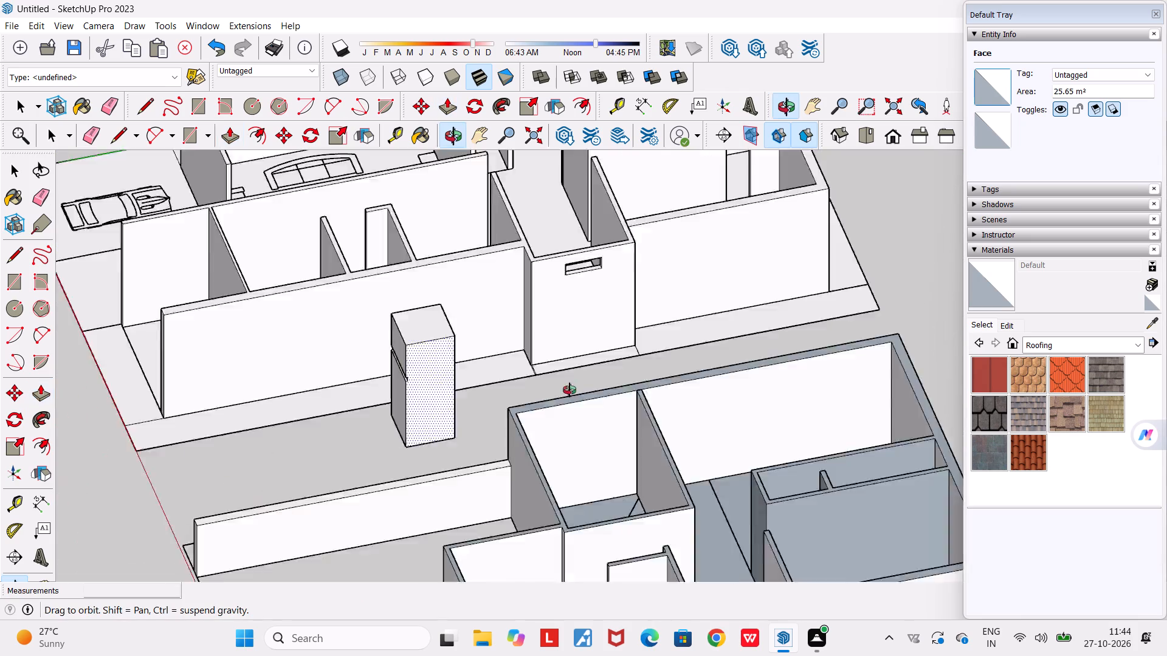
pyautogui.moveTo(570, 390); pyautogui.dragTo(820, 406, button='middle')
pyautogui.scroll(4, 647, 511)
pyautogui.moveTo(601, 555); pyautogui.dragTo(707, 479, button='middle')
pyautogui.scroll(3, 651, 550)
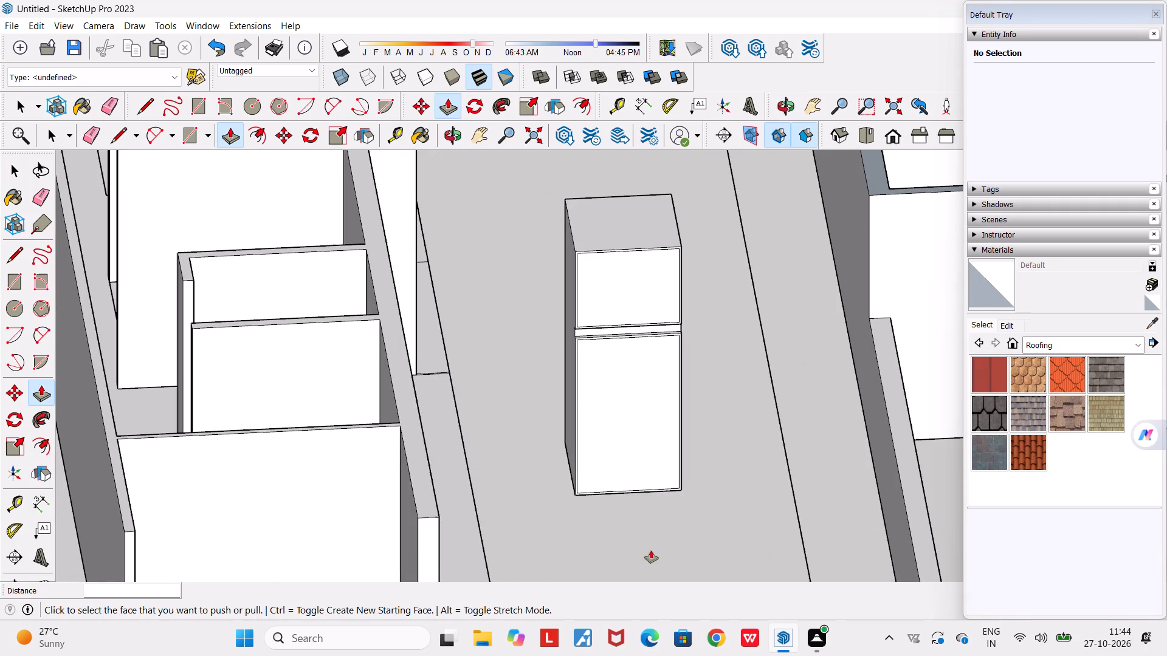
pyautogui.press('space')
# Paint the upper and lower front panels of the tall block black with Color M09 from the Colors collection.
pyautogui.scroll(-4, 651, 550)
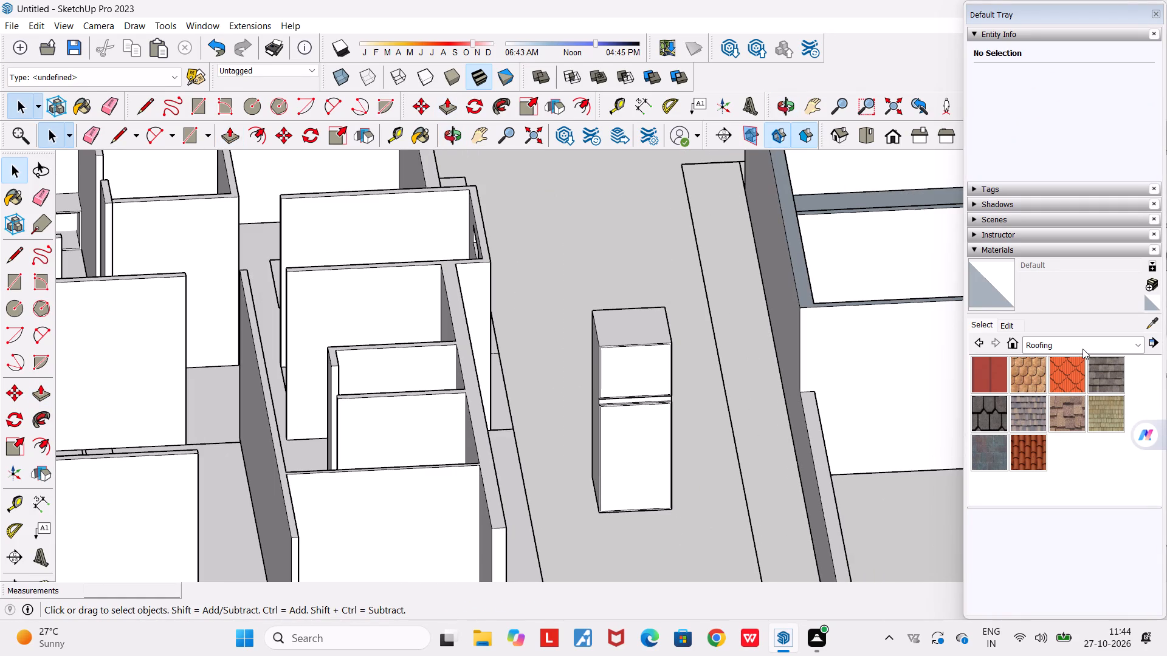
pyautogui.click(1083, 349)
pyautogui.scroll(4, 1038, 517)
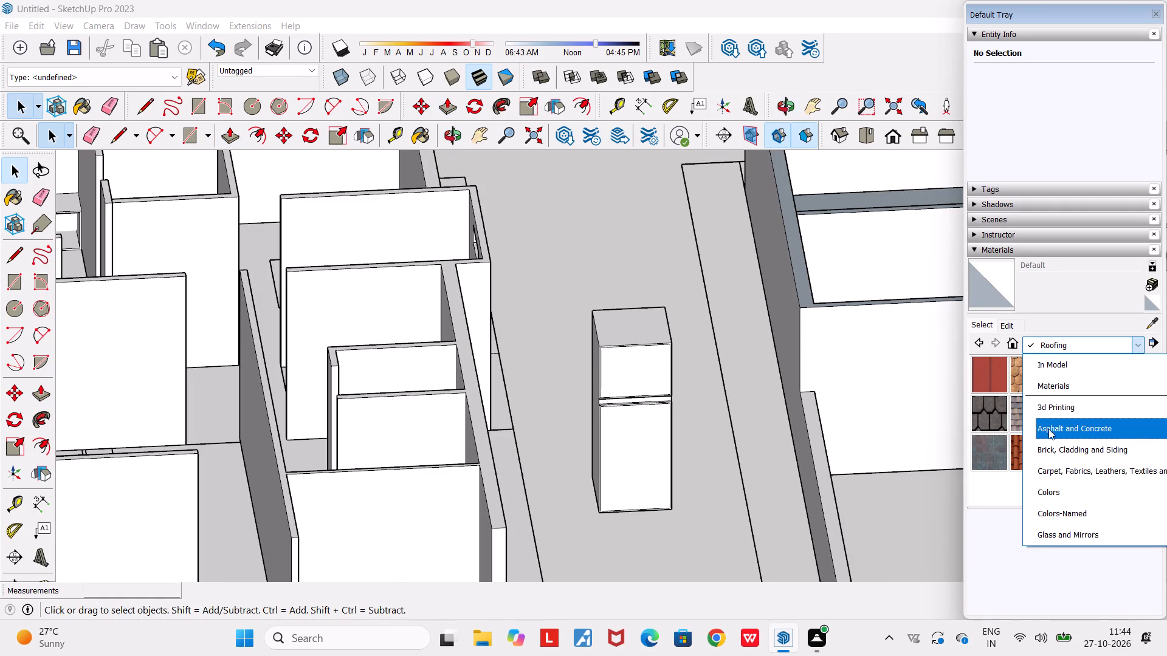
pyautogui.click(1051, 492)
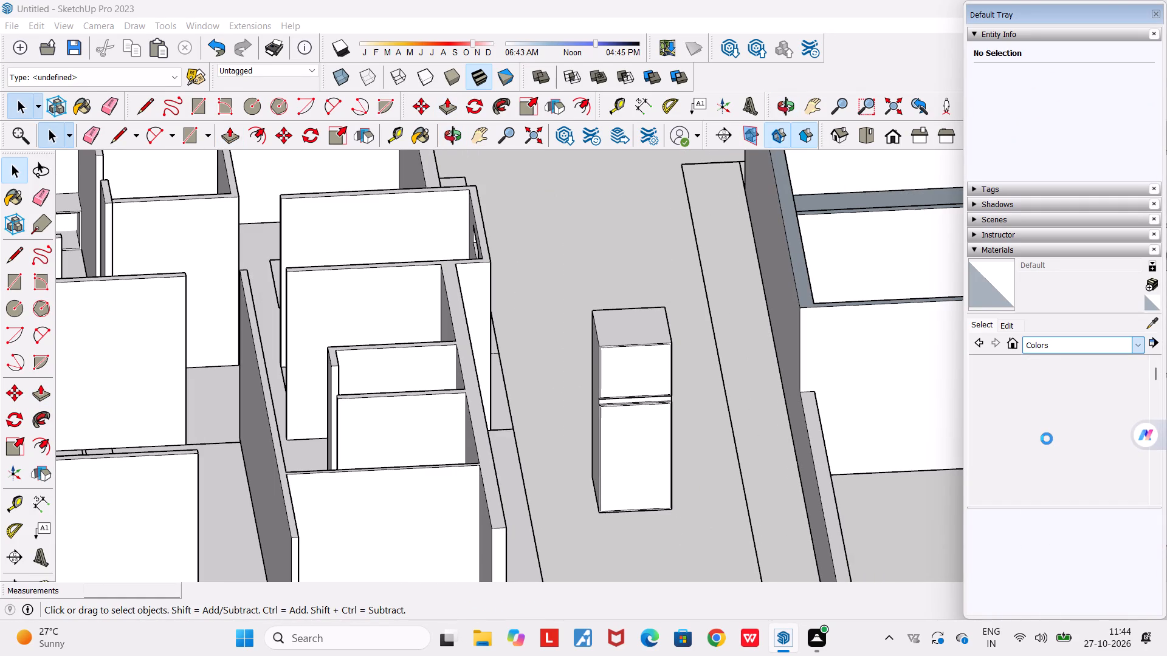
pyautogui.scroll(-4, 1059, 478)
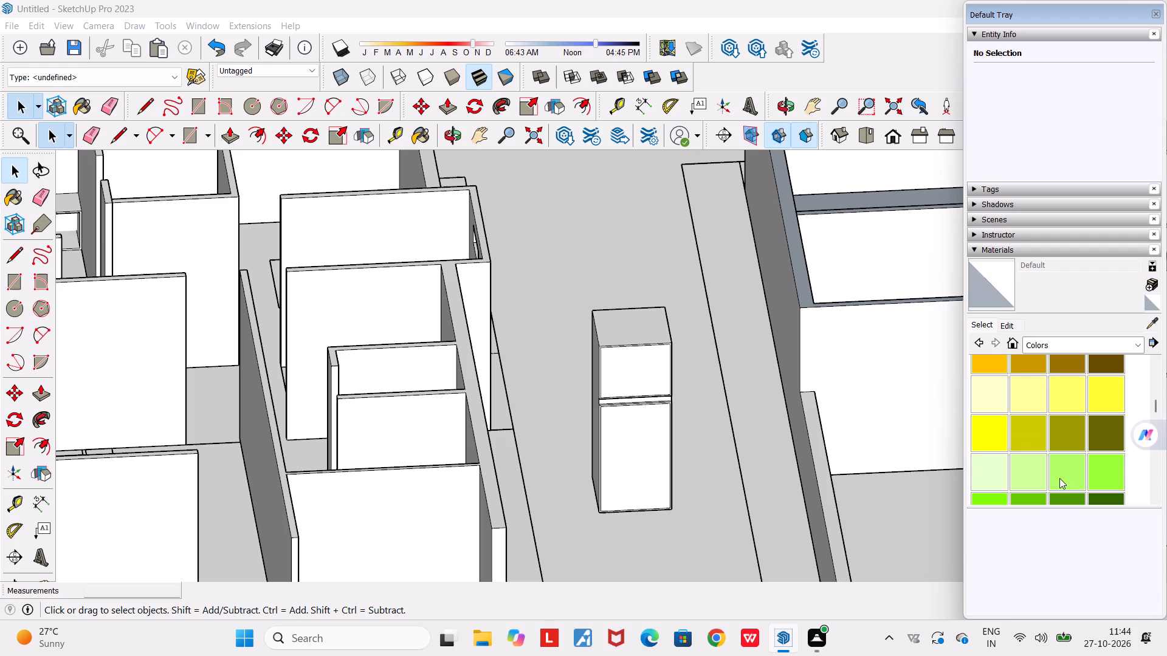
pyautogui.scroll(-7, 1059, 478)
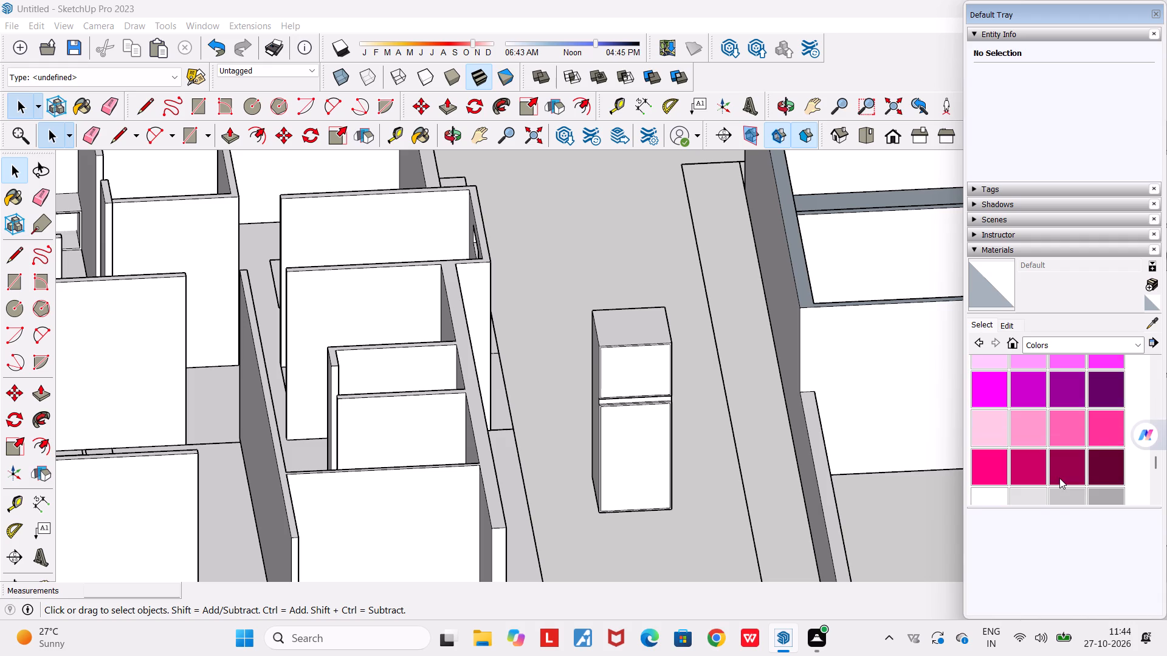
pyautogui.scroll(-4, 1059, 478)
pyautogui.click(1024, 378)
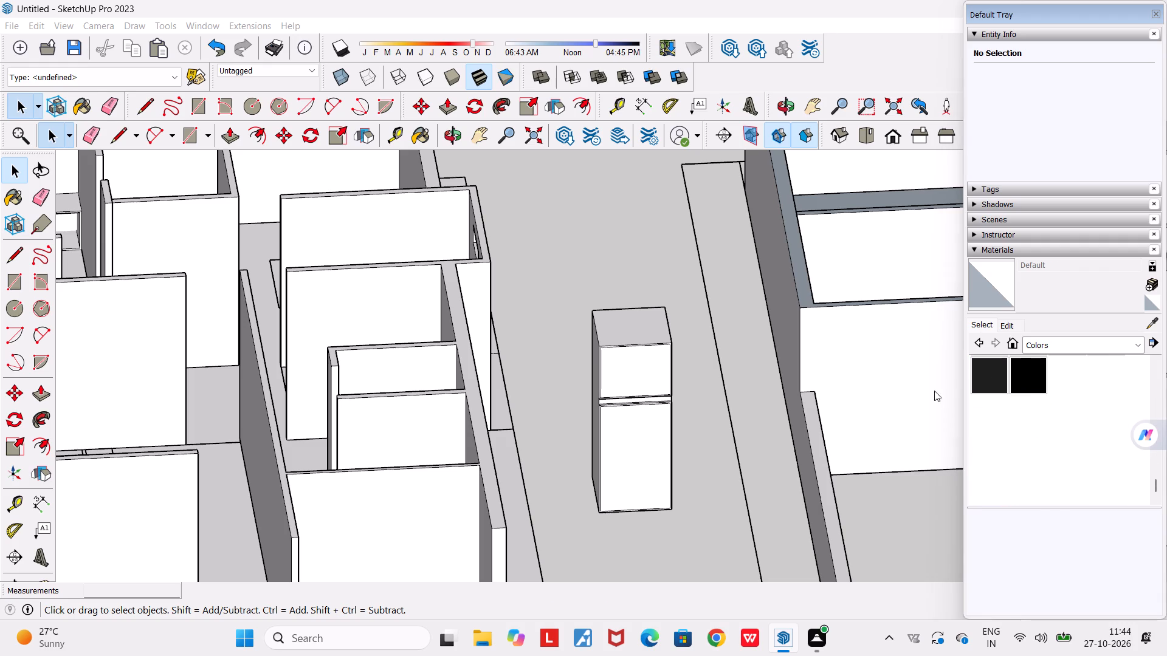
pyautogui.click(653, 447)
pyautogui.click(637, 367)
# Paint the tall block's top, both sides and back with the same black Color M09.
pyautogui.moveTo(638, 422); pyautogui.dragTo(476, 394, button='middle')
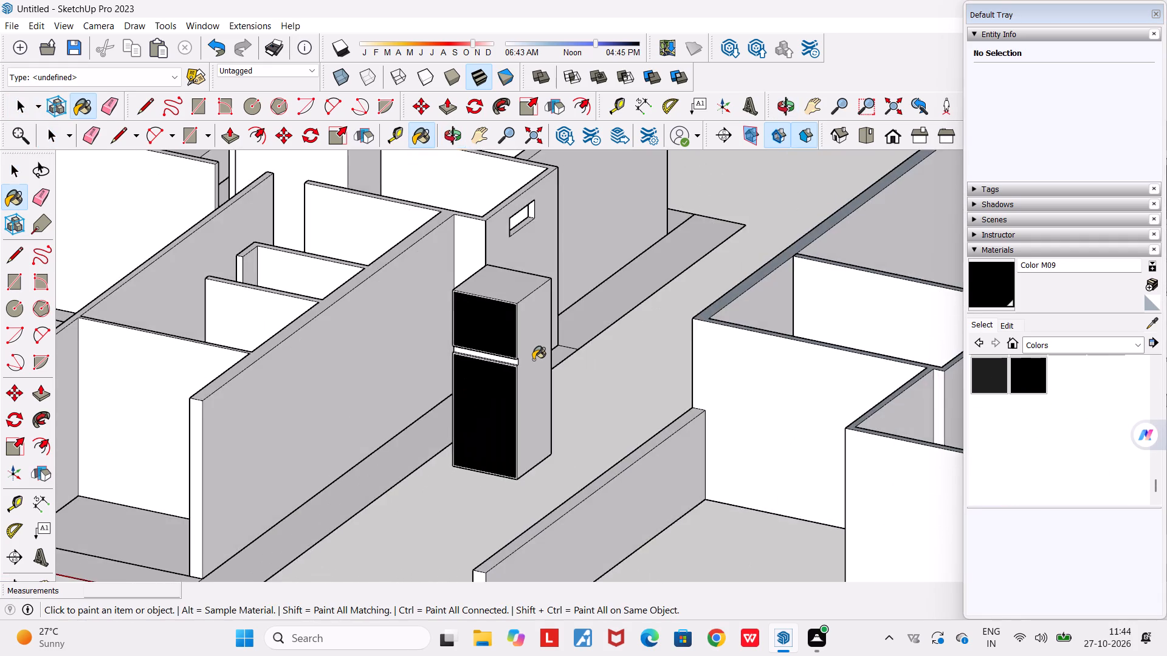
pyautogui.scroll(7, 533, 360)
pyautogui.click(533, 360)
pyautogui.click(453, 191)
pyautogui.moveTo(481, 267); pyautogui.dragTo(778, 310, button='middle')
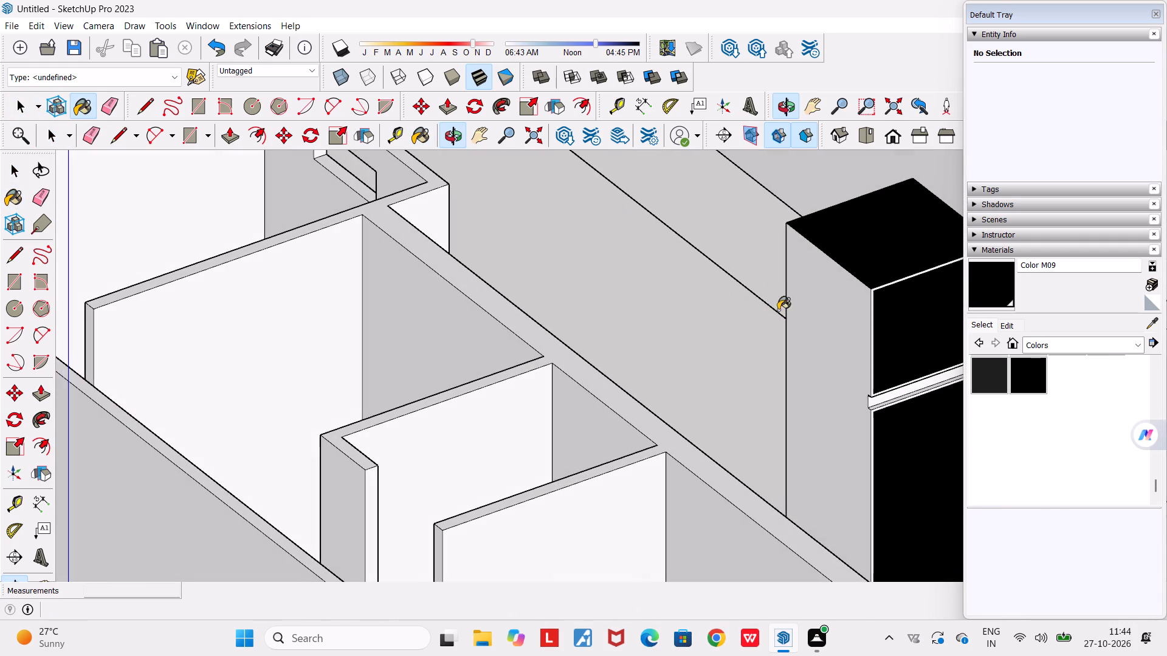
pyautogui.click(822, 340)
pyautogui.moveTo(899, 381); pyautogui.dragTo(189, 422, button='middle')
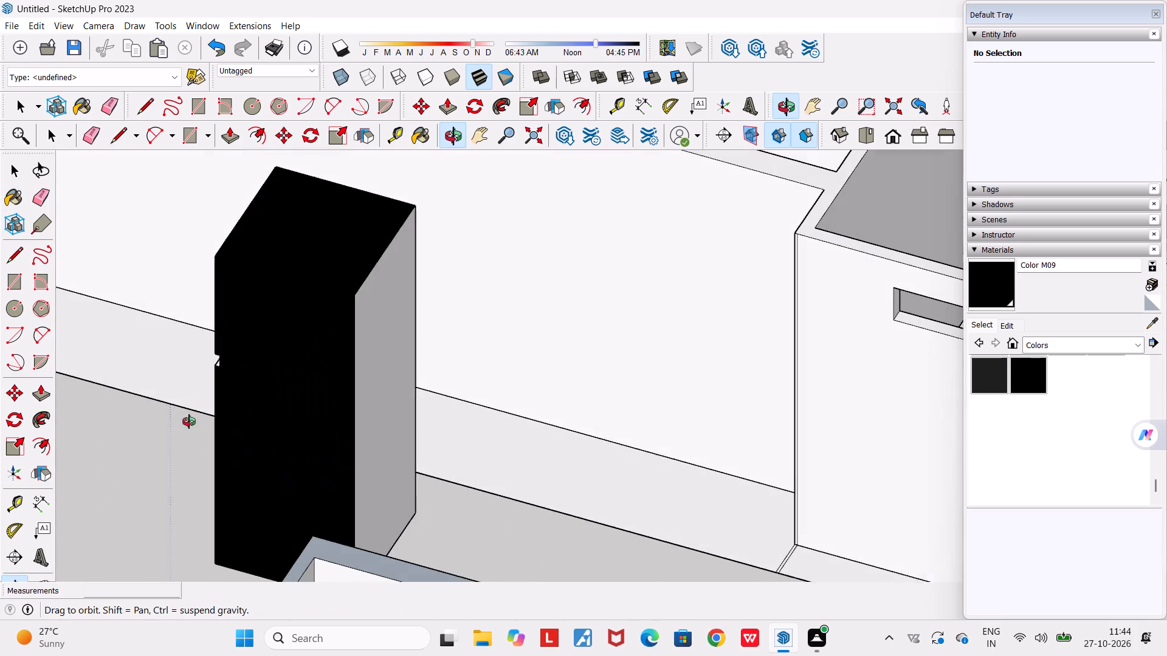
pyautogui.moveTo(189, 422); pyautogui.dragTo(187, 419, button='middle')
pyautogui.click(376, 341)
# Paint the recessed face of the groove between the two front panels black with Color M09.
pyautogui.moveTo(289, 389); pyautogui.dragTo(543, 394, button='middle')
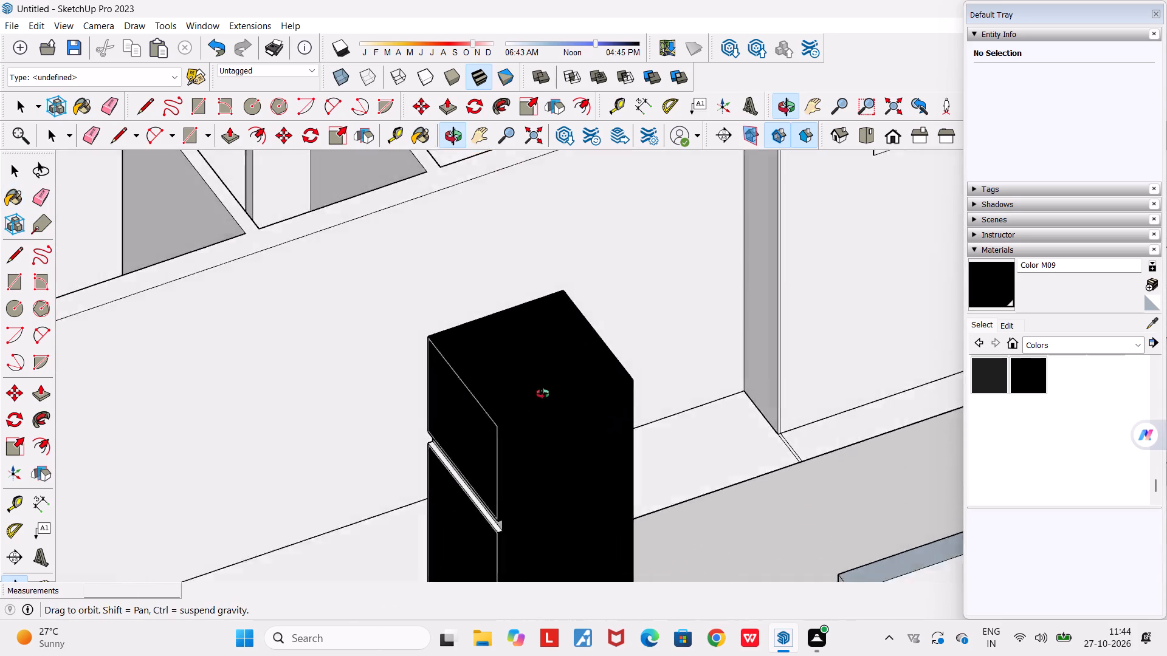
pyautogui.moveTo(543, 394); pyautogui.dragTo(601, 302, button='middle')
pyautogui.scroll(8, 554, 348)
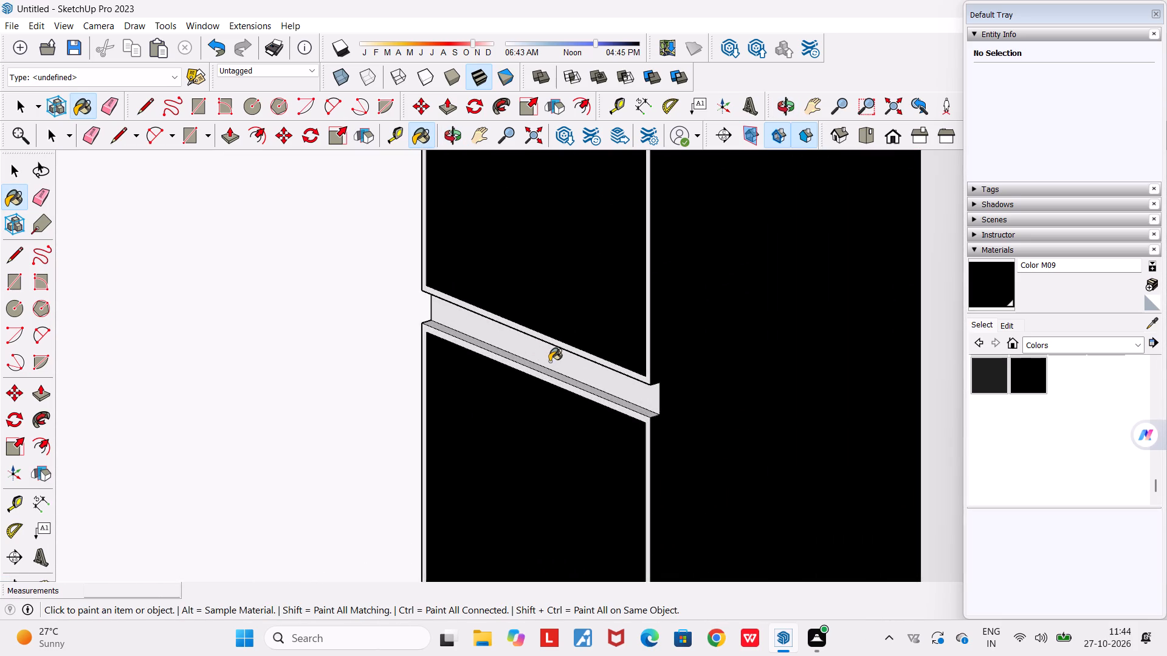
pyautogui.scroll(2, 549, 361)
pyautogui.click(568, 359)
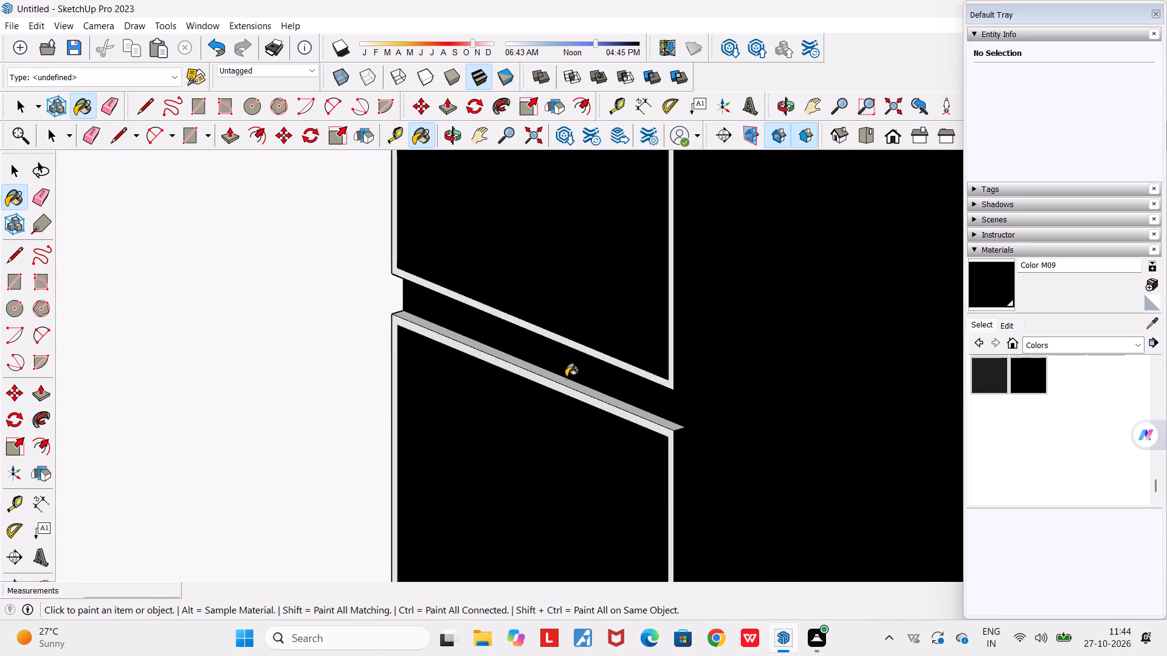
# Select the whole black block and make it a component, replacing the selection and keeping the default settings.
pyautogui.scroll(-5, 566, 378)
pyautogui.moveTo(566, 378); pyautogui.dragTo(654, 378, button='middle')
pyautogui.scroll(-10, 654, 378)
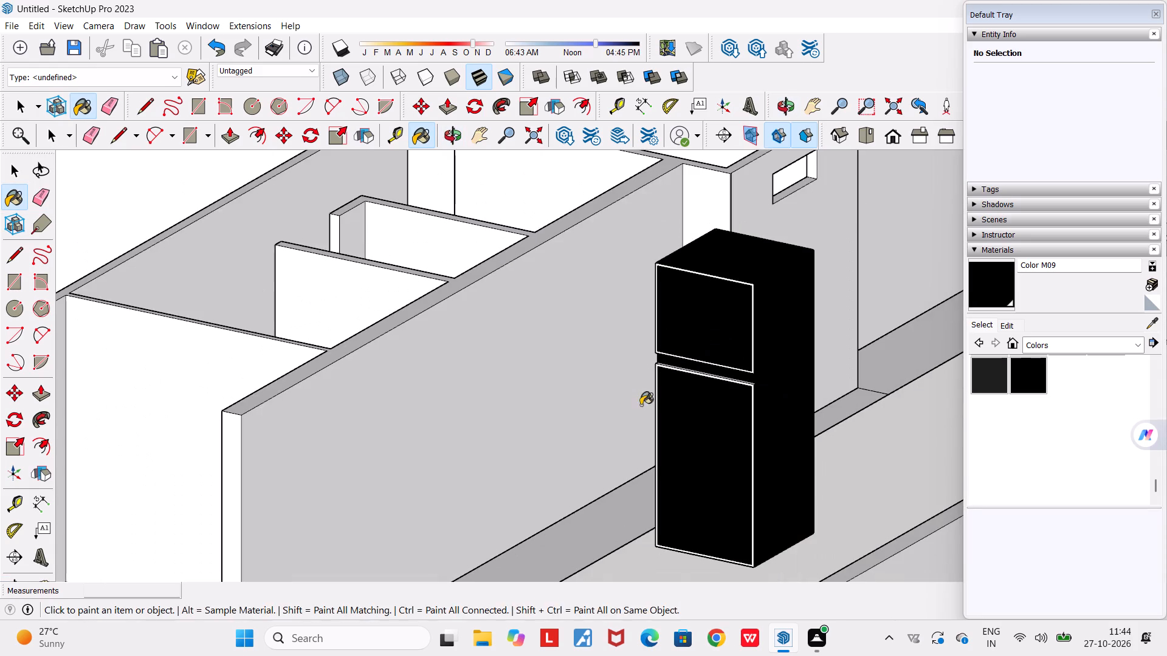
pyautogui.moveTo(636, 411); pyautogui.dragTo(734, 408, button='middle')
pyautogui.scroll(-4, 734, 408)
pyautogui.moveTo(795, 455); pyautogui.dragTo(892, 436, button='middle')
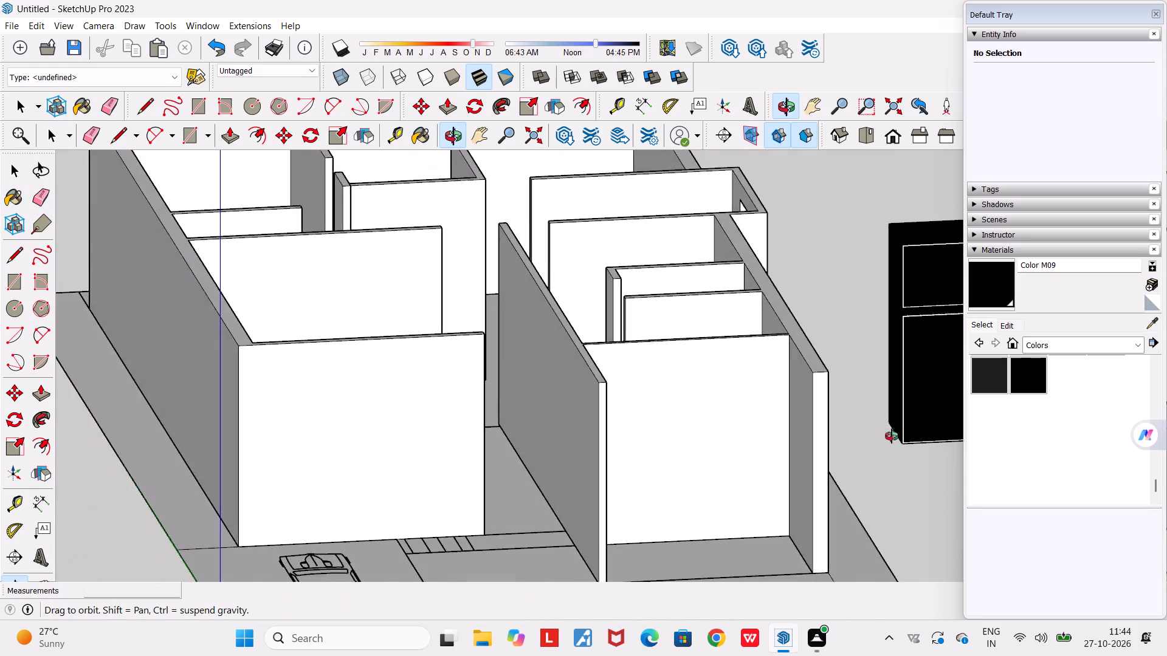
pyautogui.moveTo(892, 436); pyautogui.dragTo(656, 448, button='middle')
pyautogui.scroll(4, 662, 444)
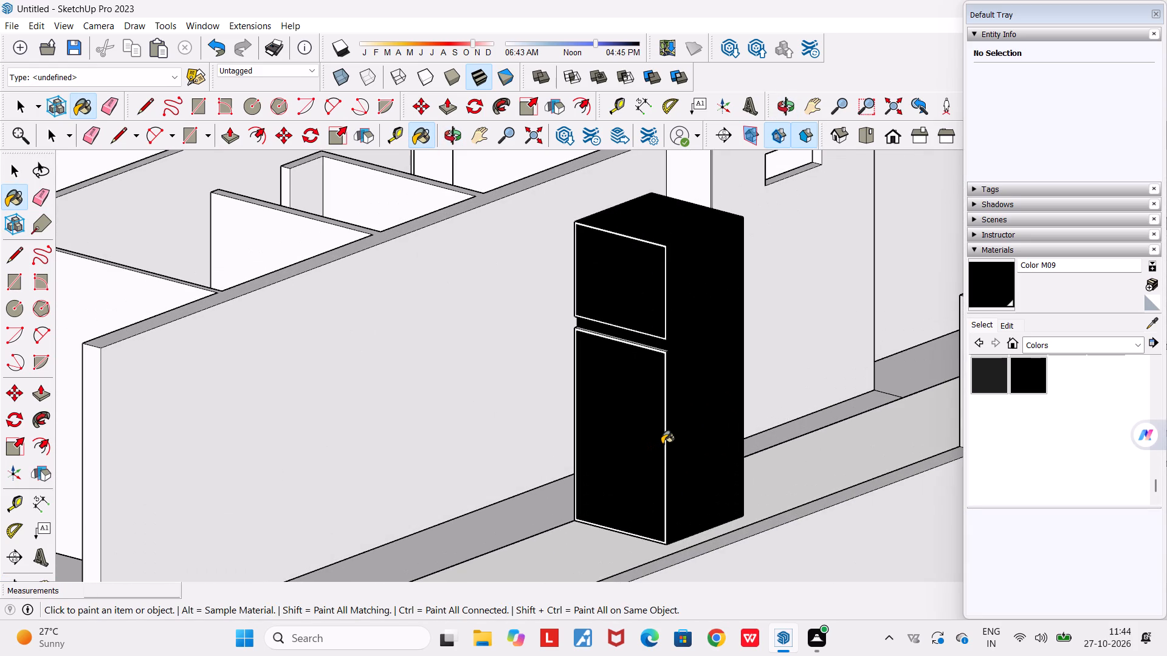
pyautogui.press('space')
pyautogui.scroll(-11, 662, 444)
pyautogui.tripleClick(658, 442)
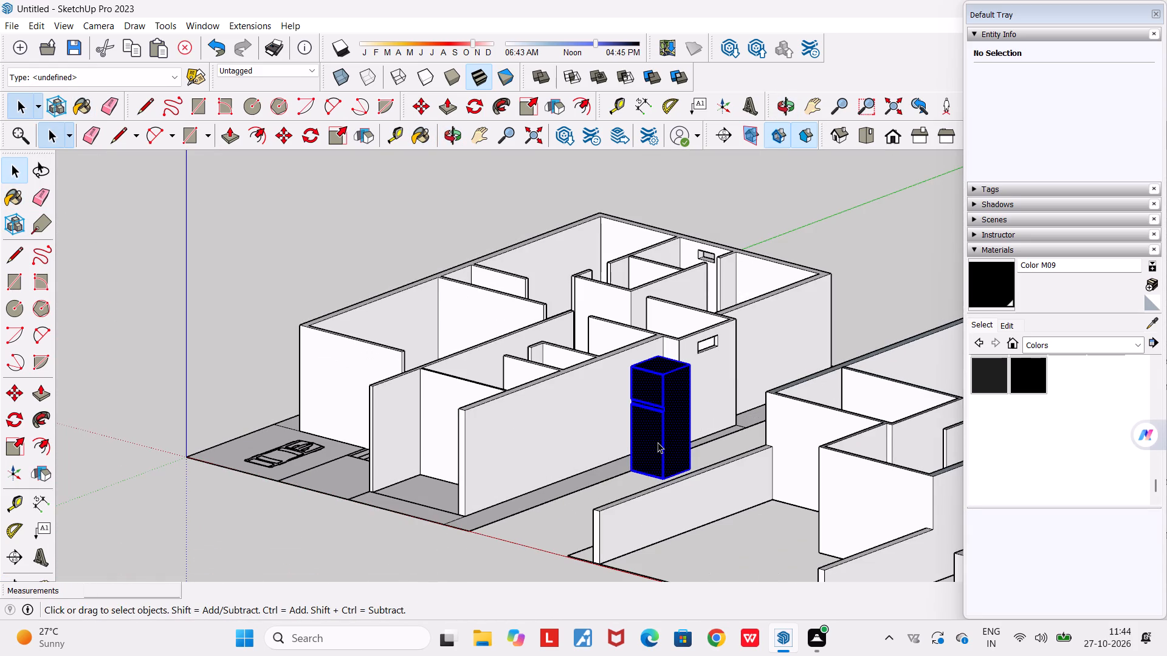
pyautogui.rightClick(658, 442)
pyautogui.click(717, 321)
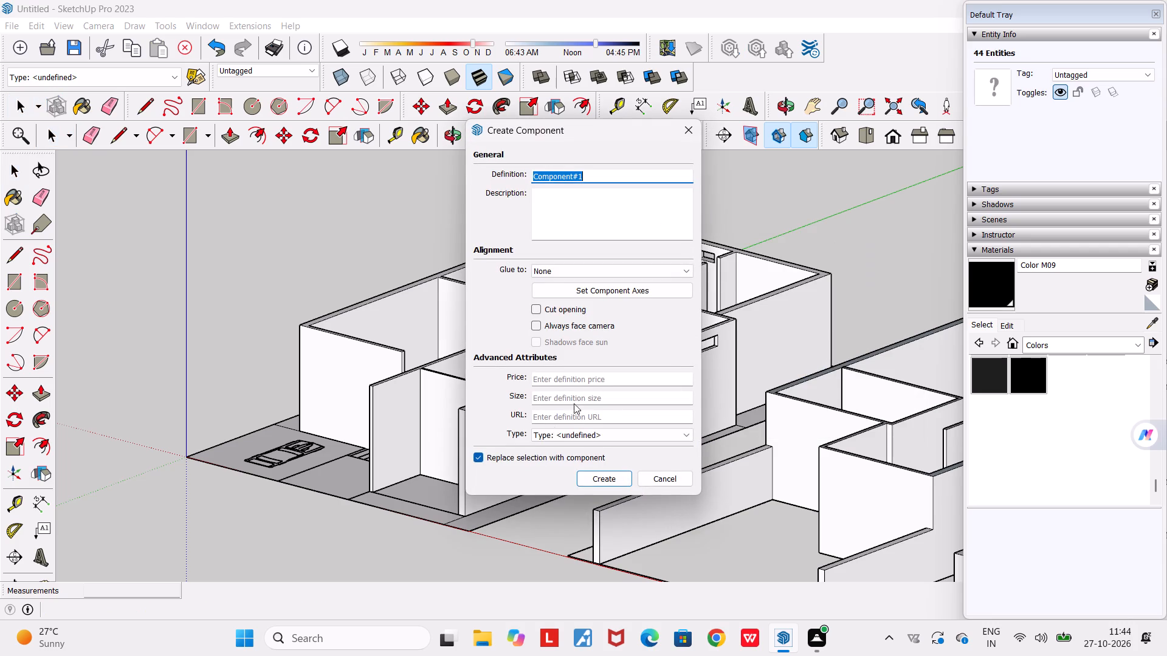
pyautogui.click(597, 479)
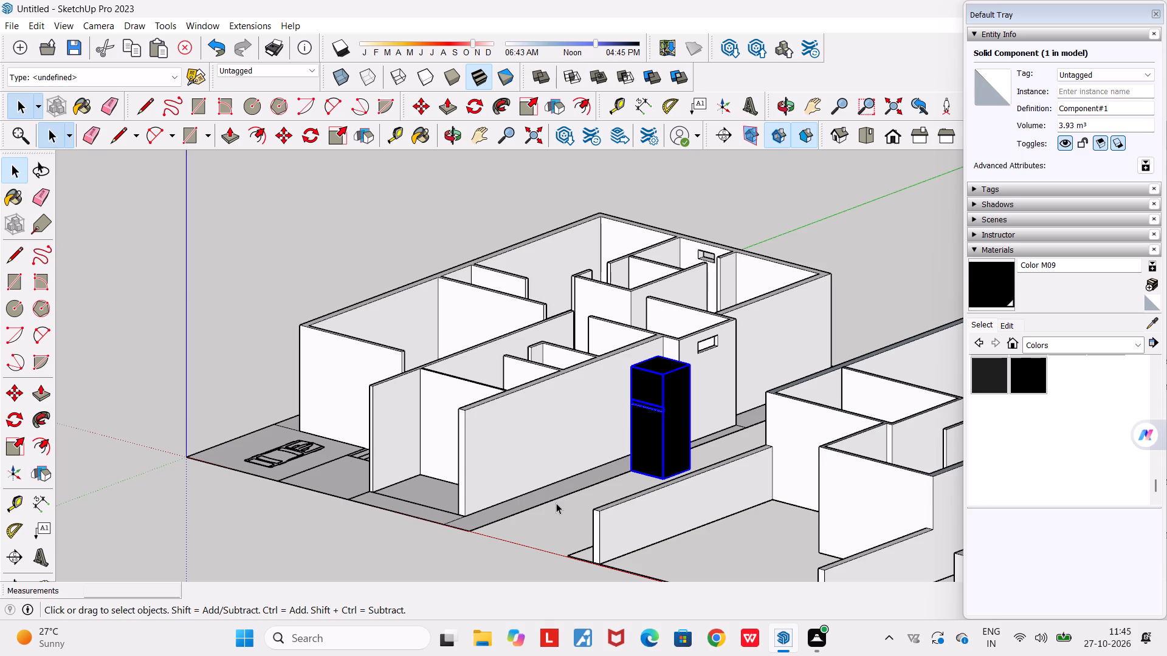
# Move the black fridge component out of the side plot to the open ground behind the first and second houses.
pyautogui.scroll(-5, 574, 493)
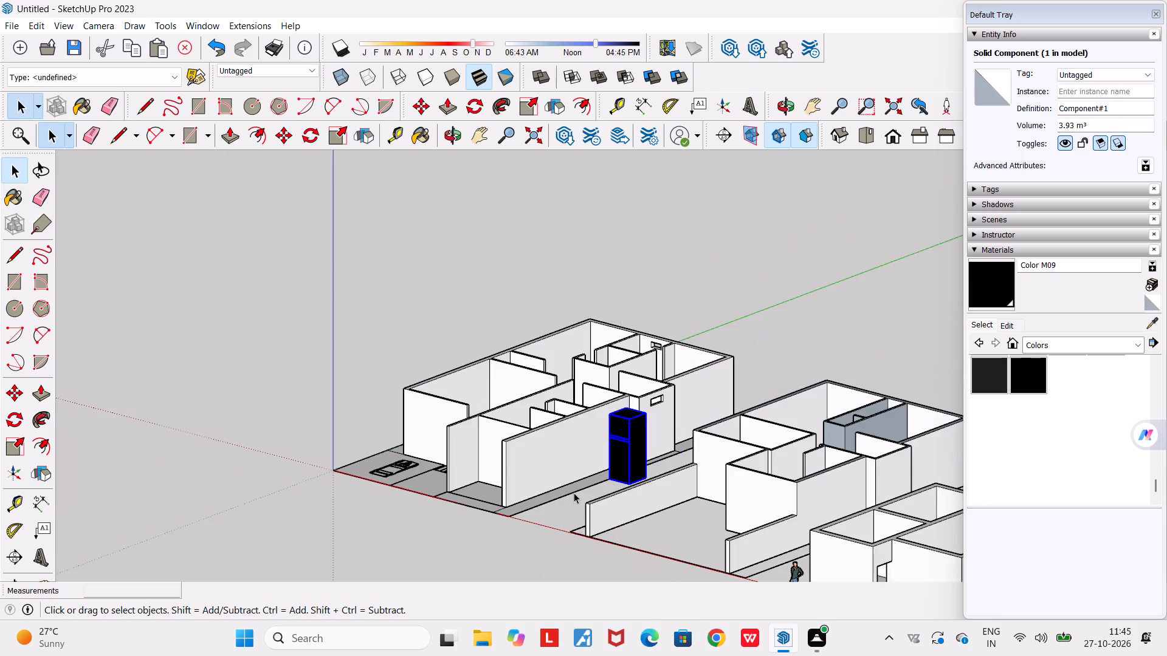
pyautogui.moveTo(574, 493); pyautogui.dragTo(814, 539, button='middle')
pyautogui.scroll(4, 704, 487)
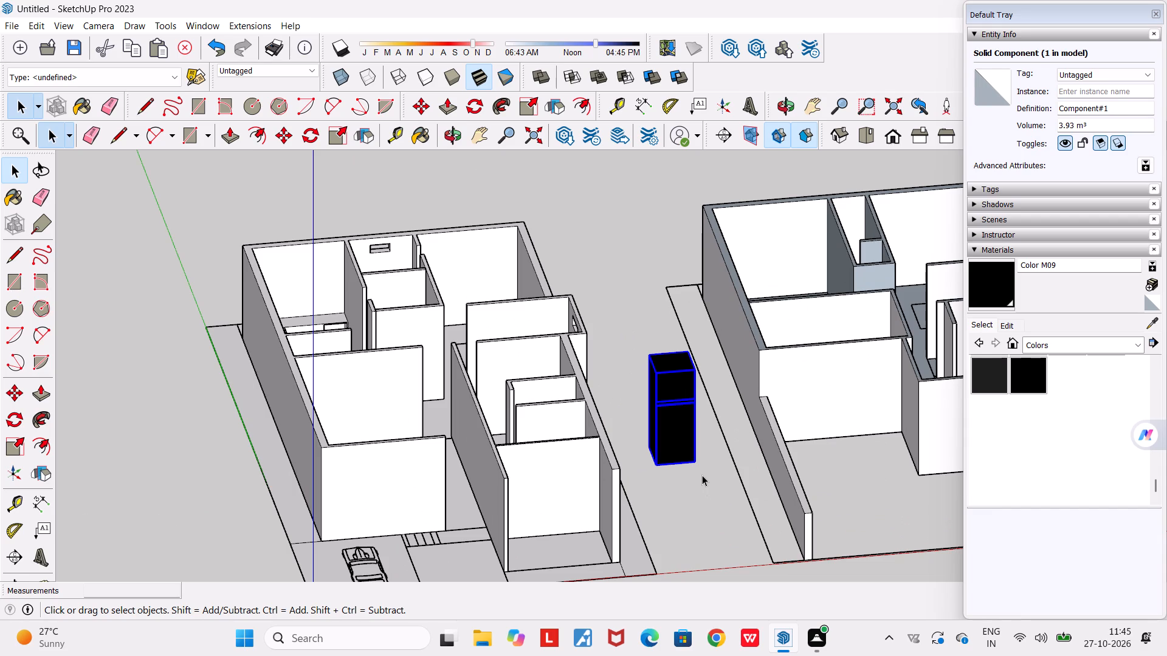
pyautogui.press('m')
pyautogui.press('Return')
pyautogui.click(657, 461)
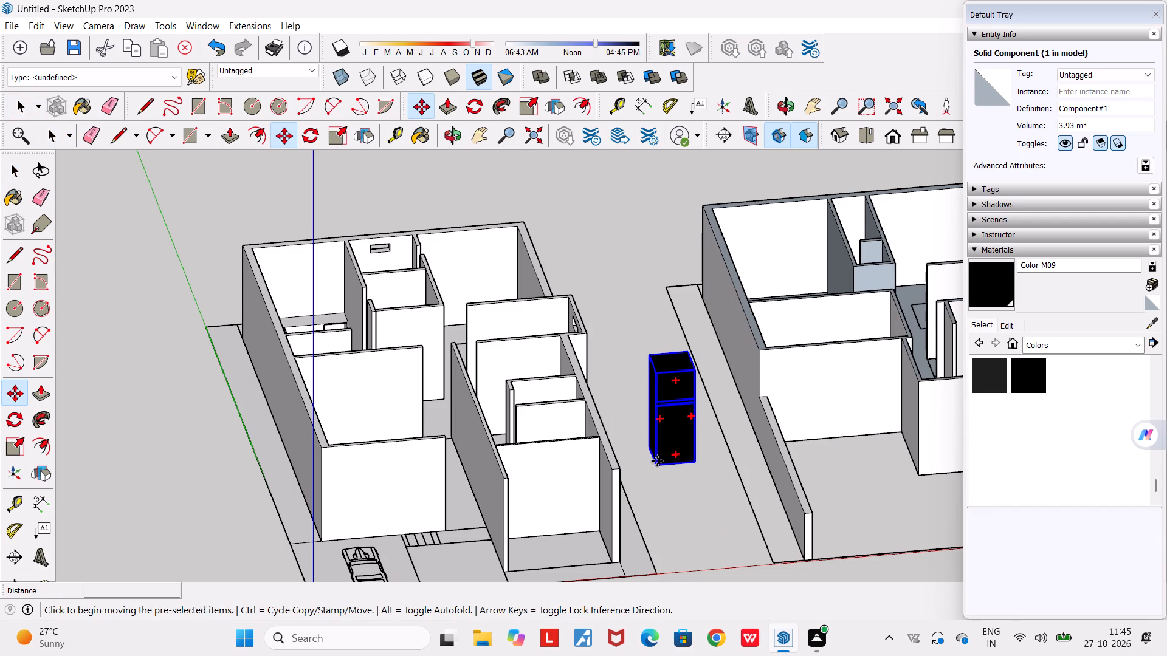
pyautogui.scroll(-7, 676, 473)
pyautogui.moveTo(568, 446); pyautogui.dragTo(557, 574, button='middle')
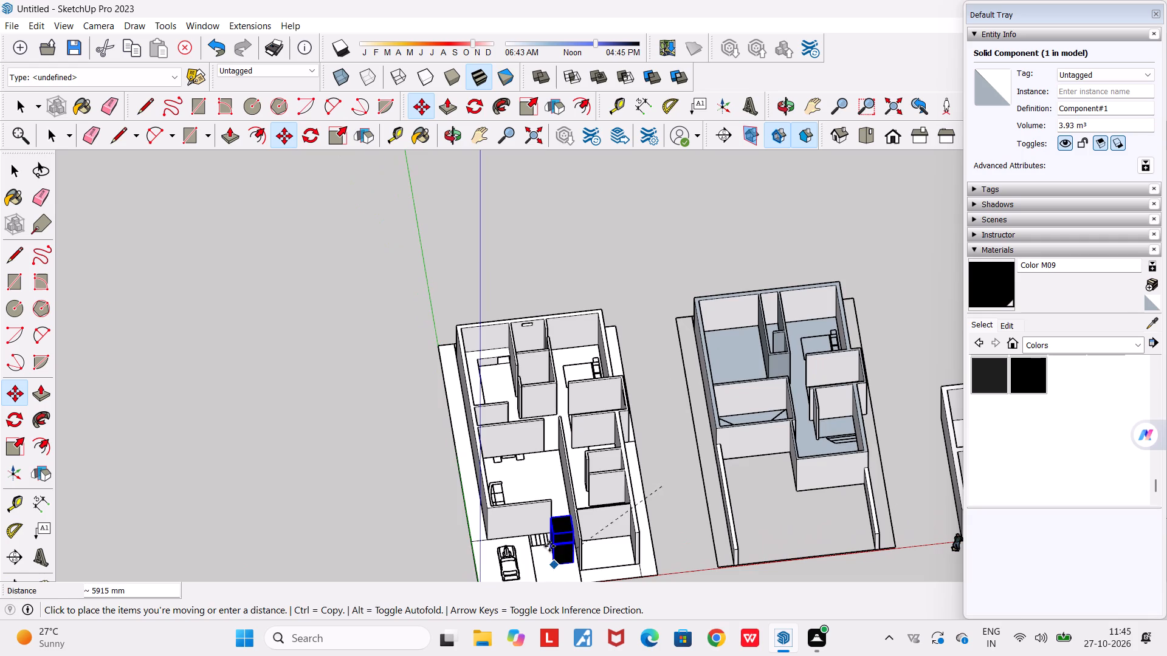
pyautogui.moveTo(520, 434); pyautogui.dragTo(294, 431, button='middle')
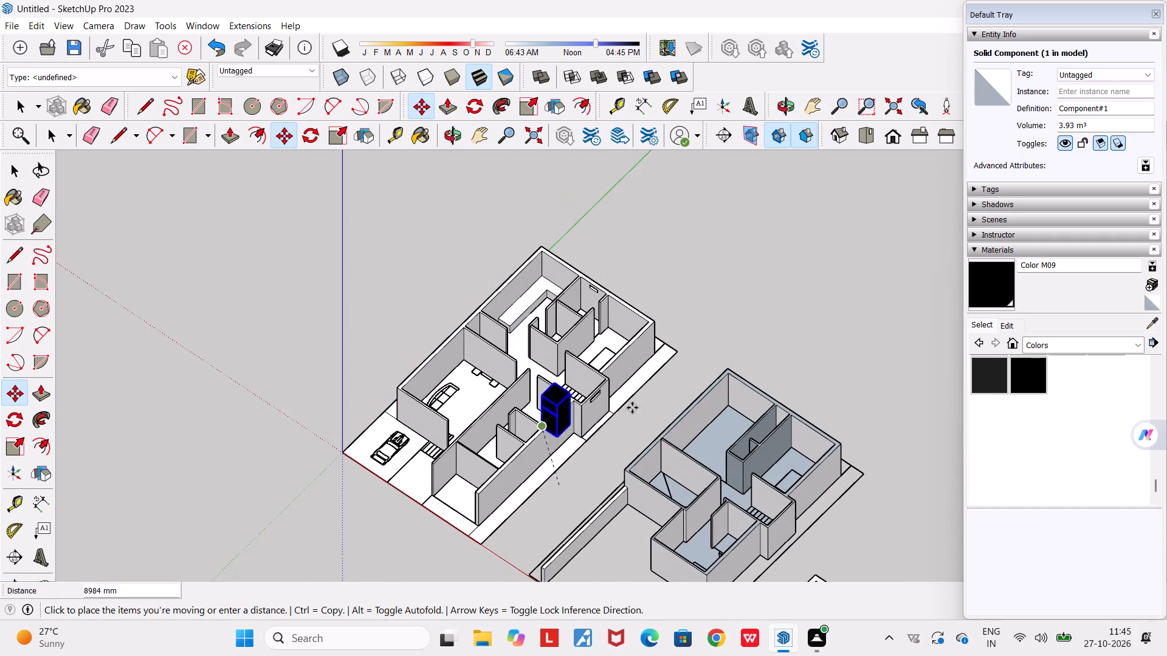
pyautogui.click(695, 310)
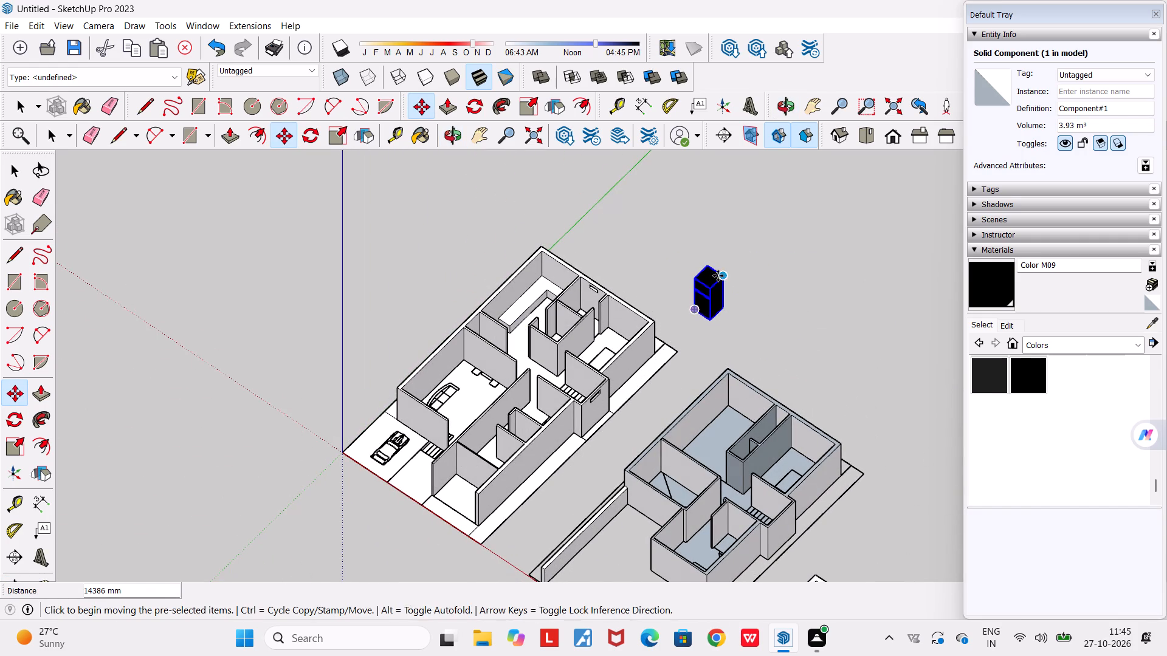
# Rotate the fridge component 90 degrees about its vertical axis.
pyautogui.scroll(5, 718, 276)
pyautogui.click(716, 286)
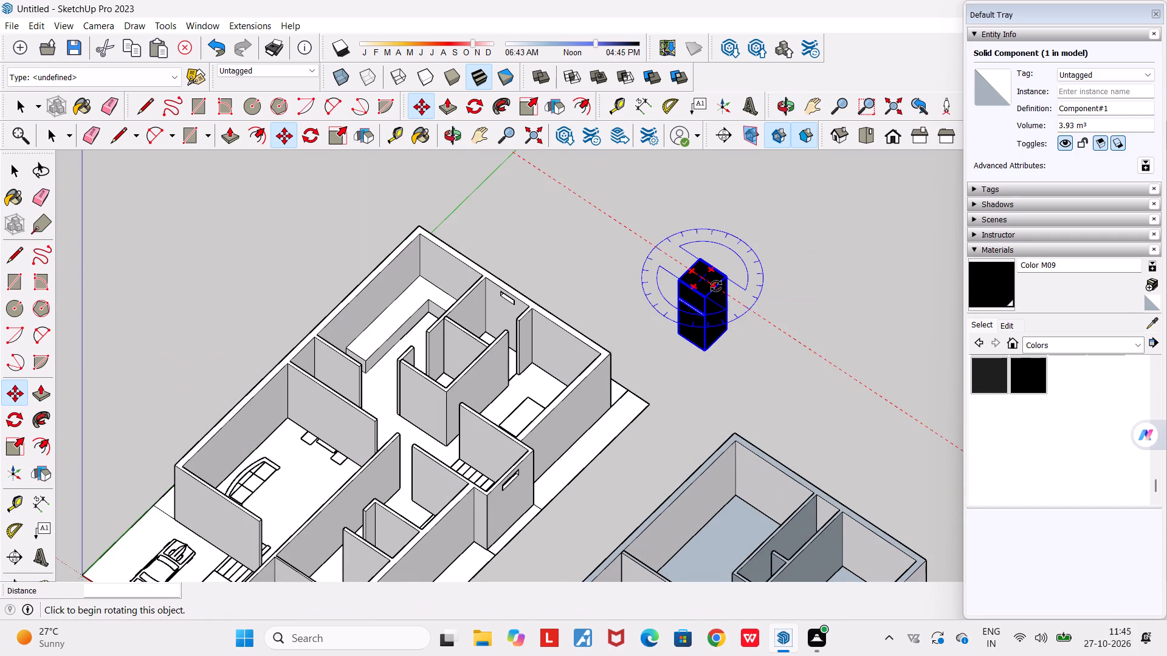
pyautogui.click(755, 228)
# Move the fridge by its bottom corner into the first house's kitchen, near the end of the counter.
pyautogui.click(701, 354)
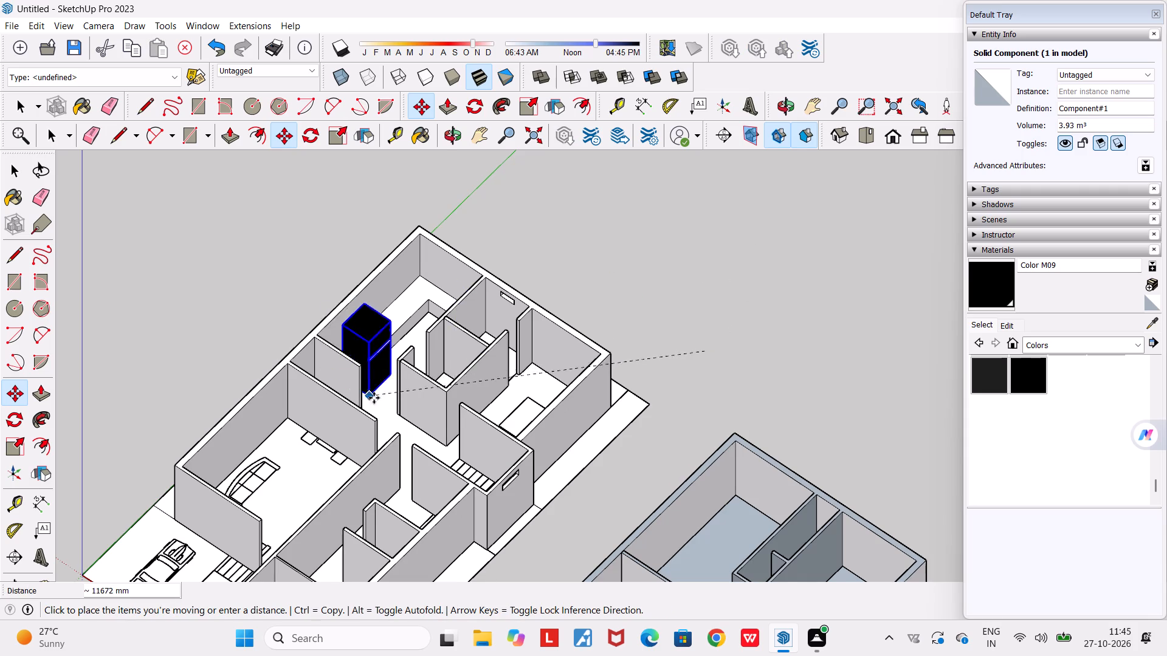
pyautogui.scroll(6, 377, 394)
pyautogui.moveTo(297, 420); pyautogui.dragTo(159, 424, button='middle')
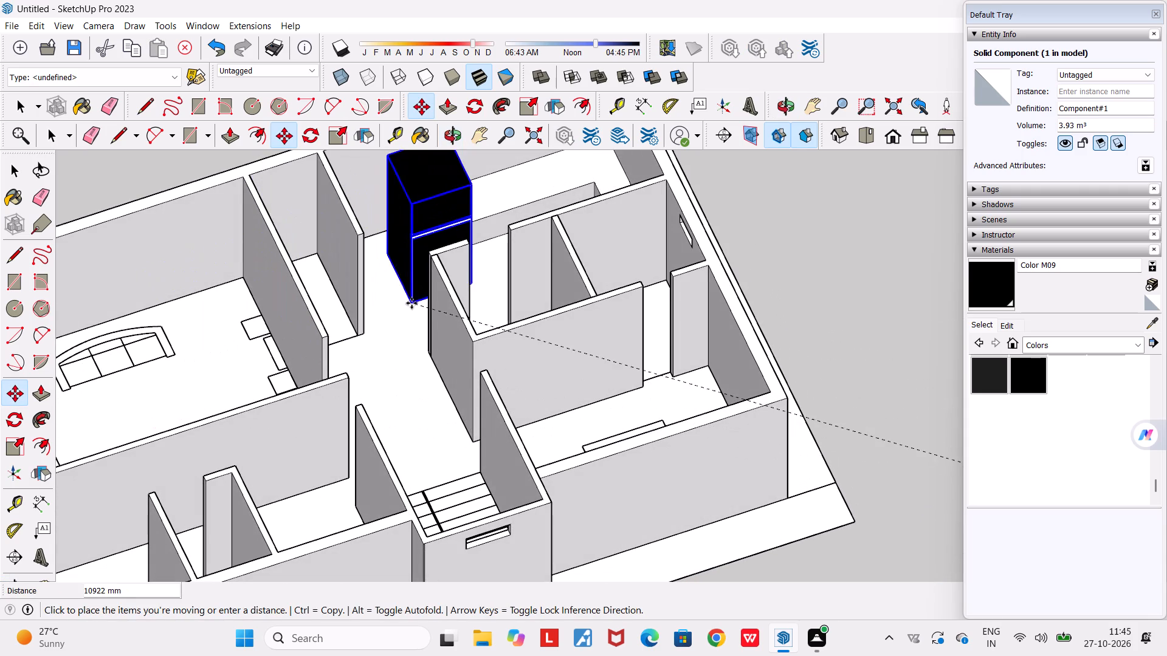
pyautogui.click(375, 295)
# Move the fridge about 420 mm toward the kitchen's outer wall, using its rear corner as the grab point.
pyautogui.moveTo(389, 302); pyautogui.dragTo(173, 363, button='middle')
pyautogui.scroll(-4, 173, 363)
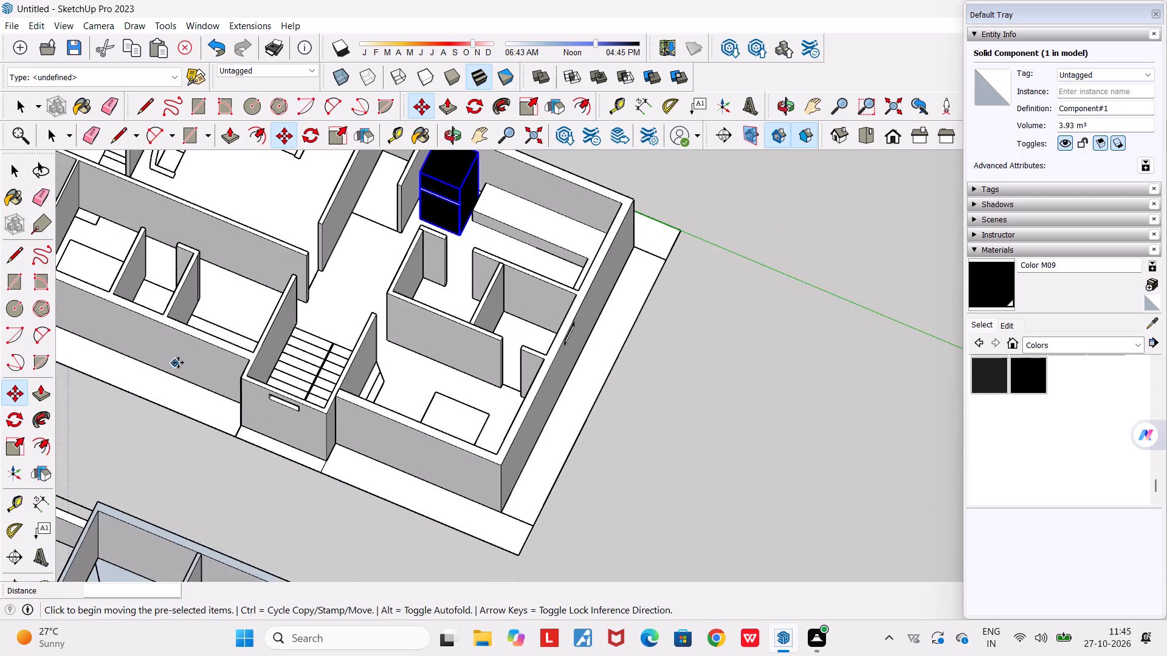
pyautogui.scroll(-5, 178, 363)
pyautogui.scroll(9, 322, 258)
pyautogui.moveTo(339, 316); pyautogui.dragTo(462, 419, button='middle')
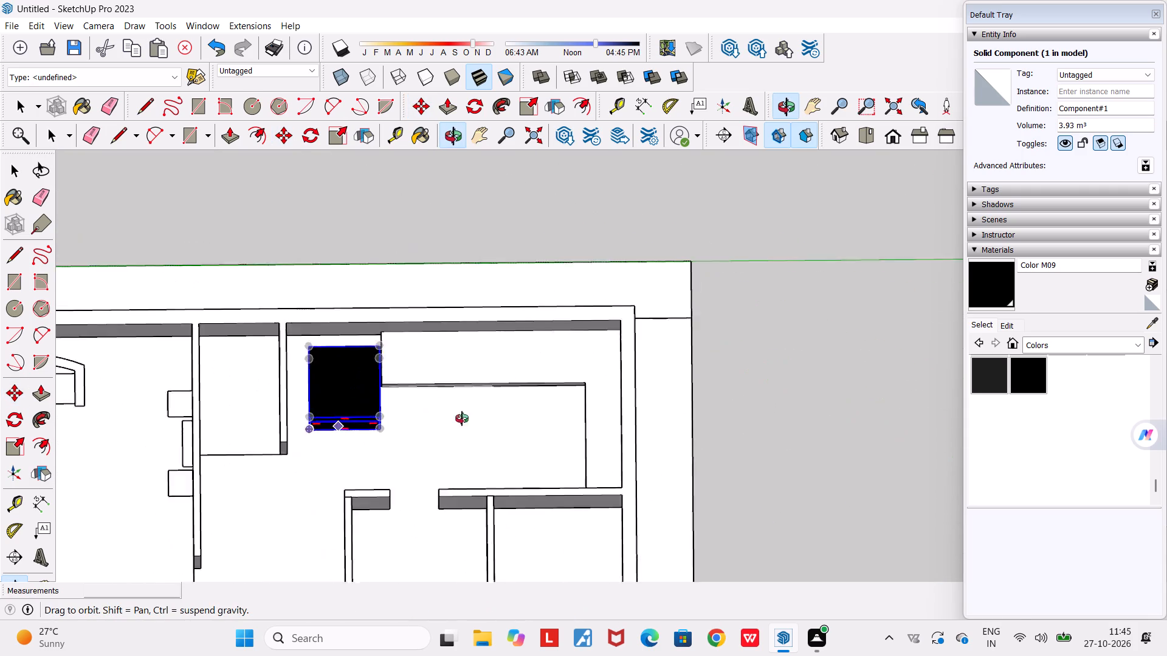
pyautogui.moveTo(462, 419); pyautogui.dragTo(573, 419, button='middle')
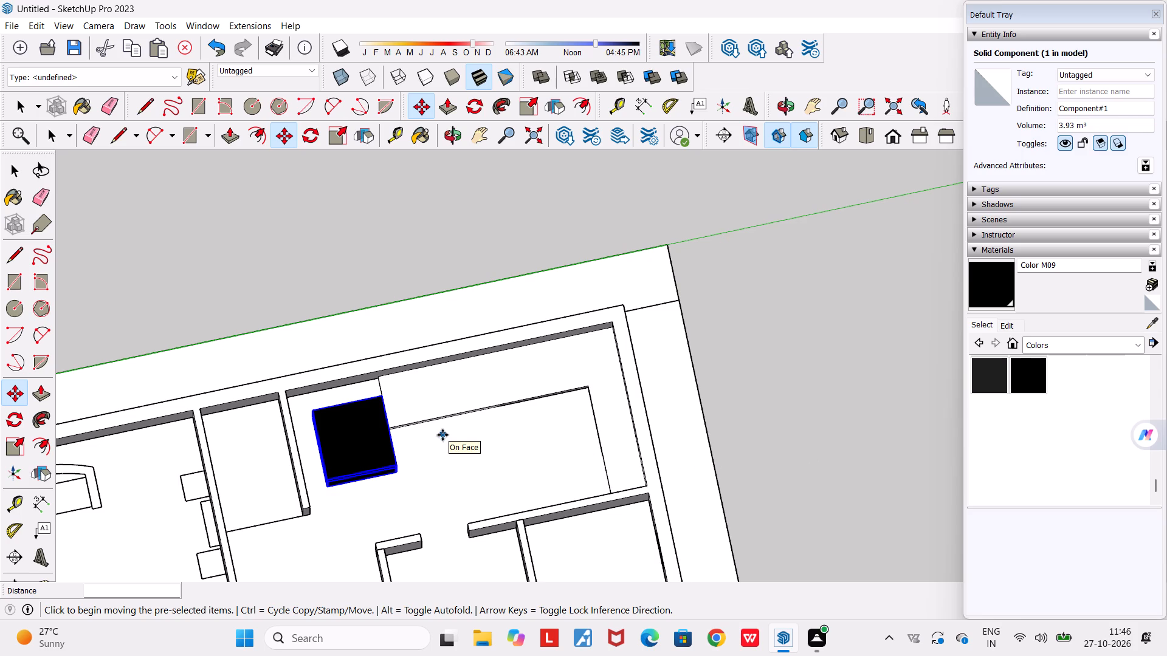
pyautogui.scroll(-4, 442, 435)
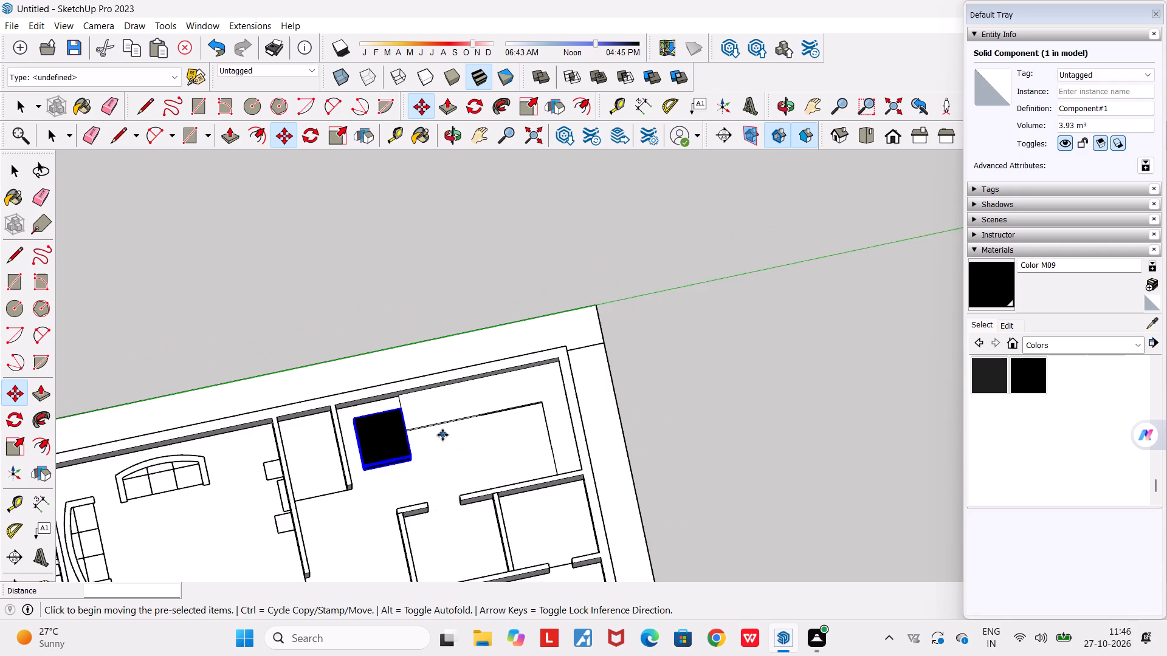
pyautogui.scroll(9, 346, 463)
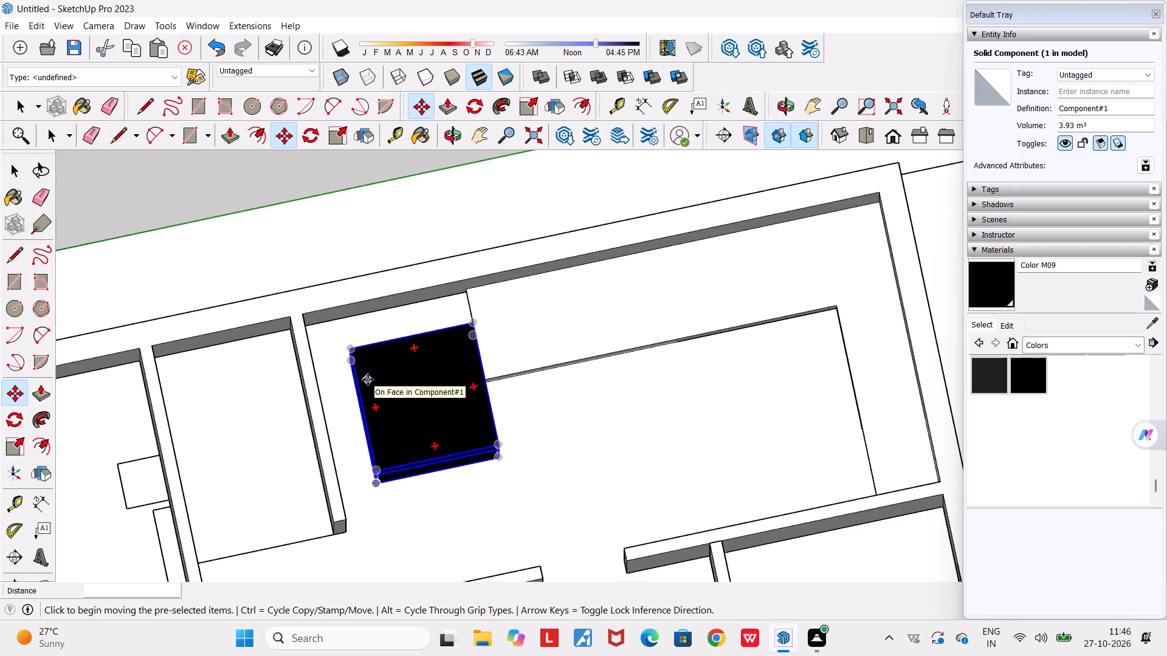
pyautogui.click(348, 349)
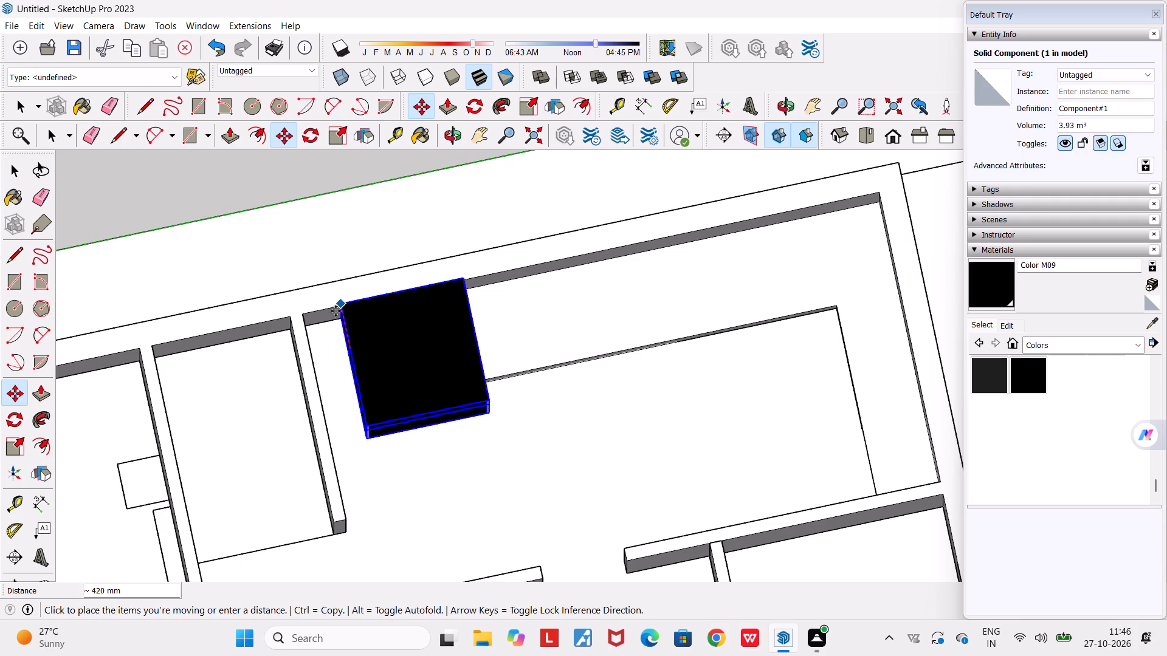
pyautogui.click(335, 310)
# Move the fridge about 928 mm by its front bottom corner toward the partition wall beside it.
pyautogui.moveTo(430, 420); pyautogui.dragTo(357, 341, button='middle')
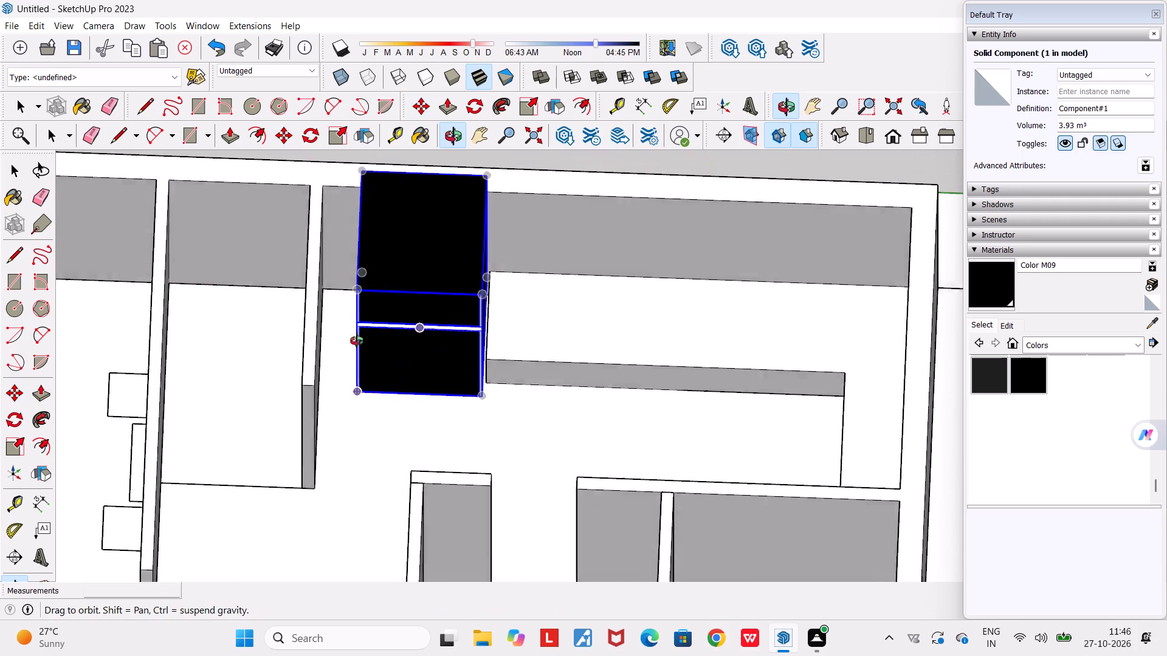
pyautogui.moveTo(357, 341); pyautogui.dragTo(278, 292, button='middle')
pyautogui.moveTo(415, 304); pyautogui.dragTo(618, 194, button='middle')
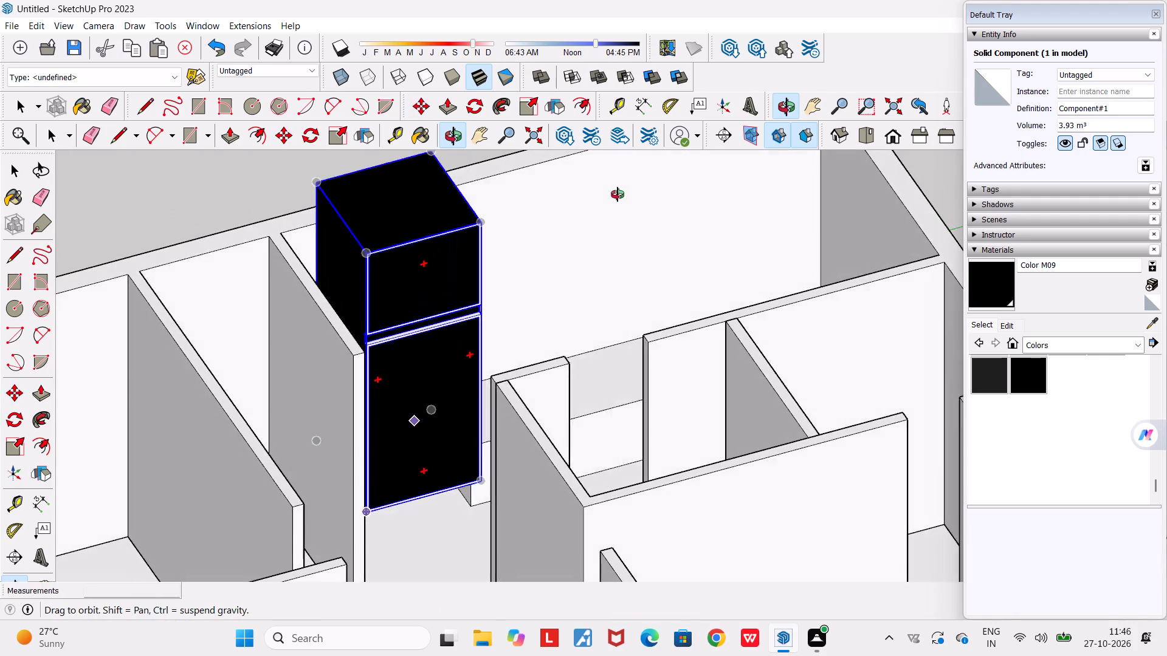
pyautogui.moveTo(618, 194); pyautogui.dragTo(614, 180, button='middle')
pyautogui.scroll(5, 390, 519)
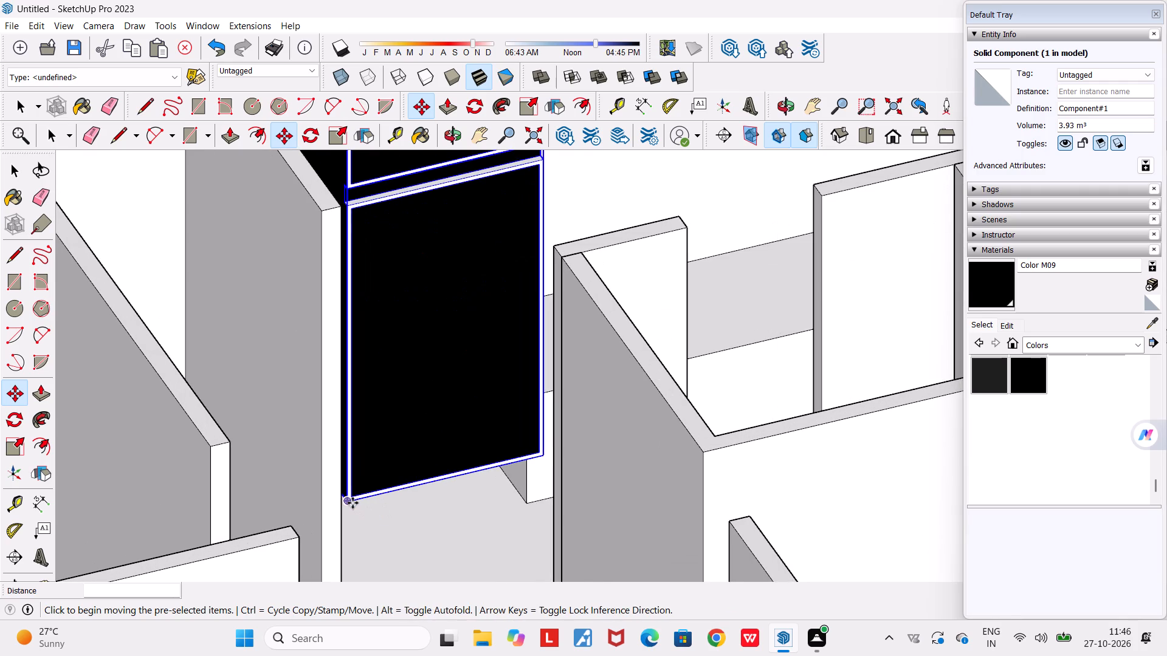
pyautogui.click(347, 501)
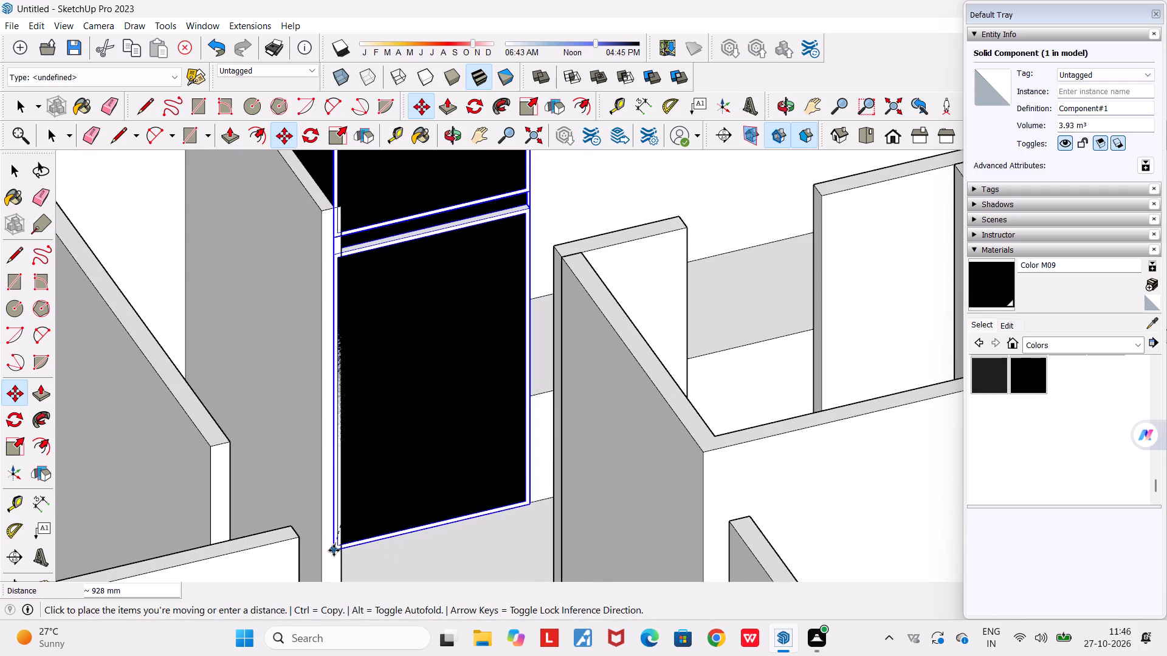
pyautogui.click(334, 550)
# Shift the fridge toward the end of the kitchen counter and fine-adjust it by its bottom corner.
pyautogui.moveTo(439, 554); pyautogui.dragTo(309, 535, button='middle')
pyautogui.moveTo(309, 534); pyautogui.dragTo(317, 523, button='middle')
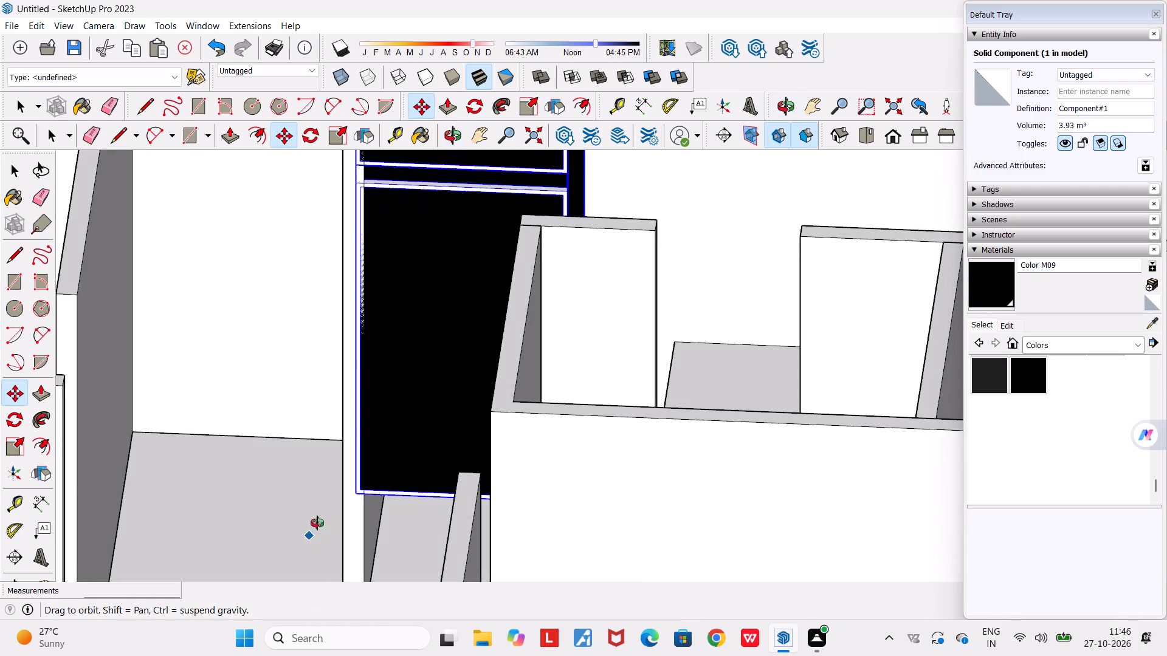
pyautogui.moveTo(317, 523); pyautogui.dragTo(261, 577, button='middle')
pyautogui.scroll(-9, 261, 577)
pyautogui.moveTo(505, 449); pyautogui.dragTo(462, 465, button='middle')
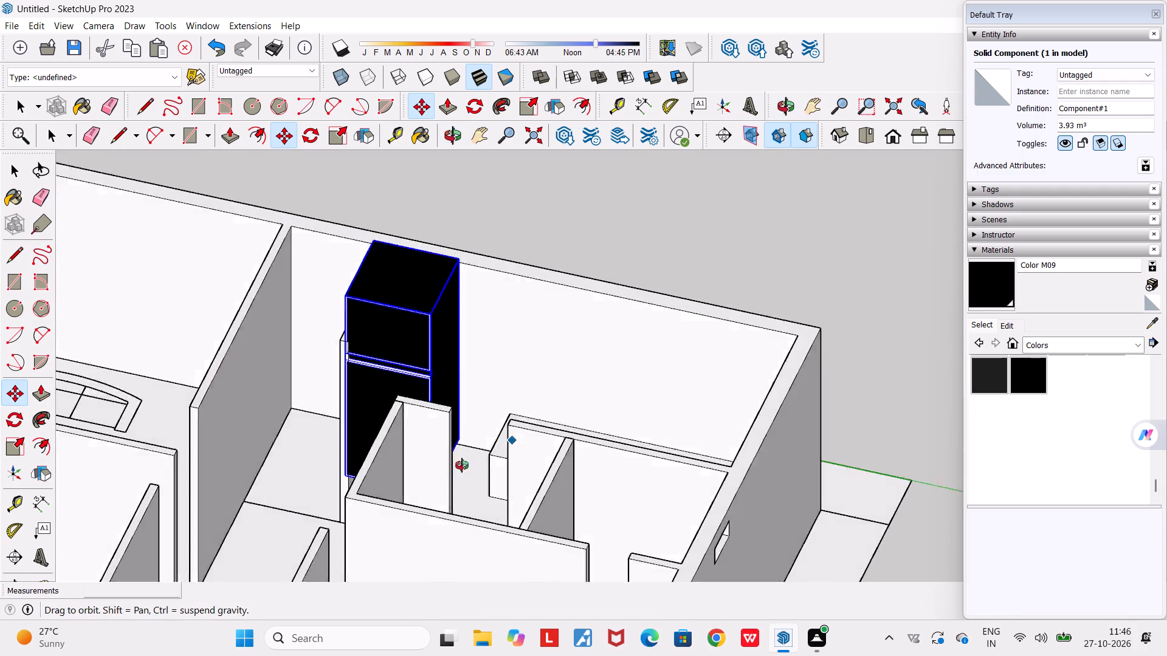
pyautogui.moveTo(462, 465); pyautogui.dragTo(273, 514, button='middle')
pyautogui.scroll(5, 638, 318)
pyautogui.scroll(5, 504, 350)
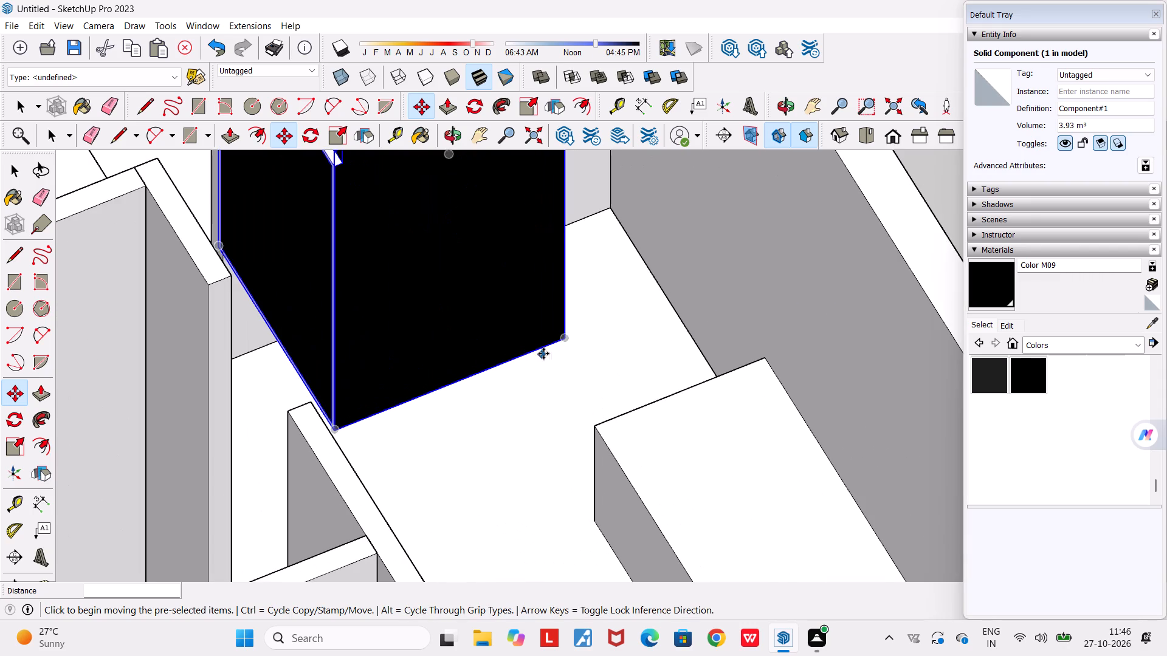
pyautogui.click(568, 338)
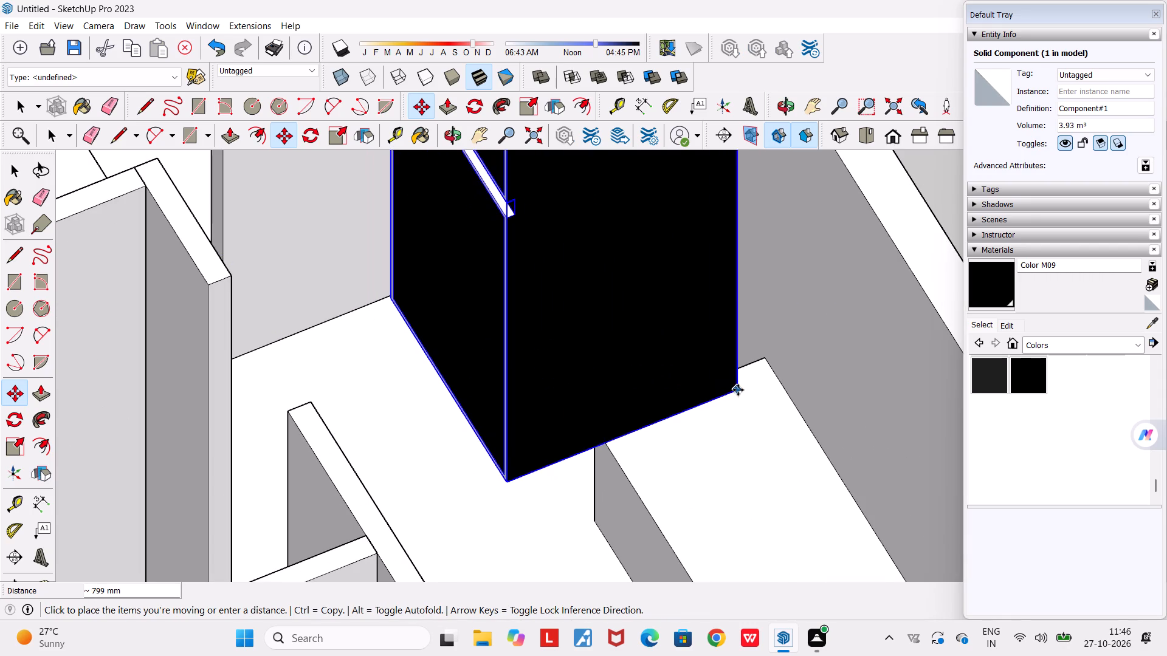
pyautogui.click(743, 362)
pyautogui.scroll(1, 661, 428)
pyautogui.moveTo(656, 425); pyautogui.dragTo(649, 370, button='middle')
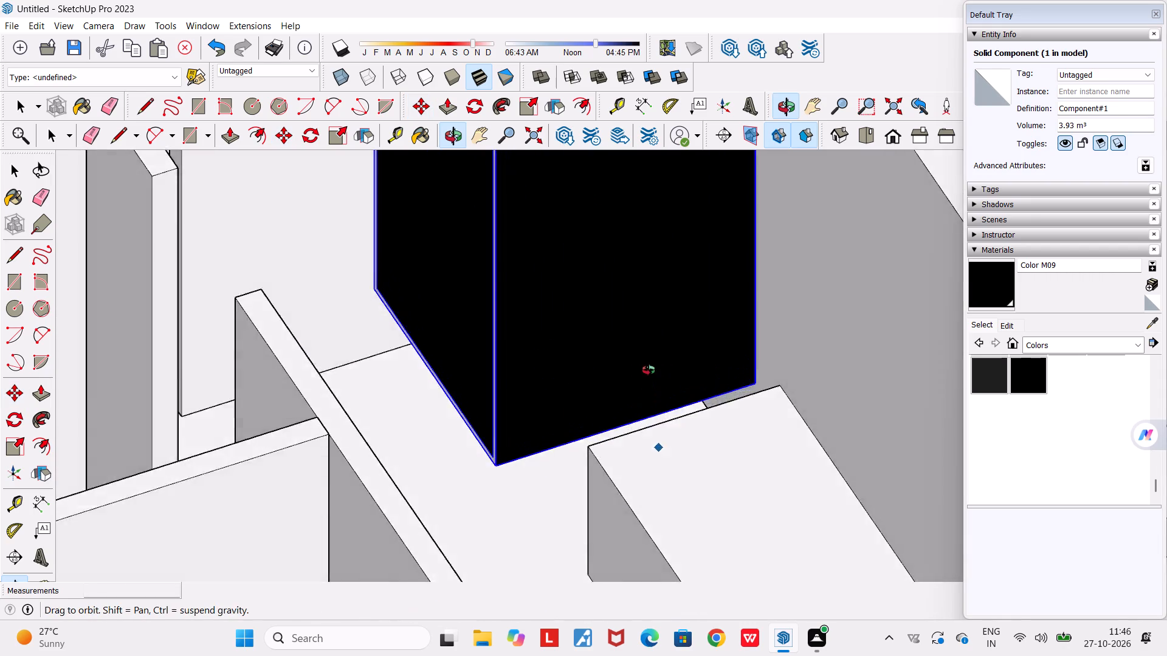
pyautogui.moveTo(649, 370); pyautogui.dragTo(619, 329, button='middle')
pyautogui.click(488, 467)
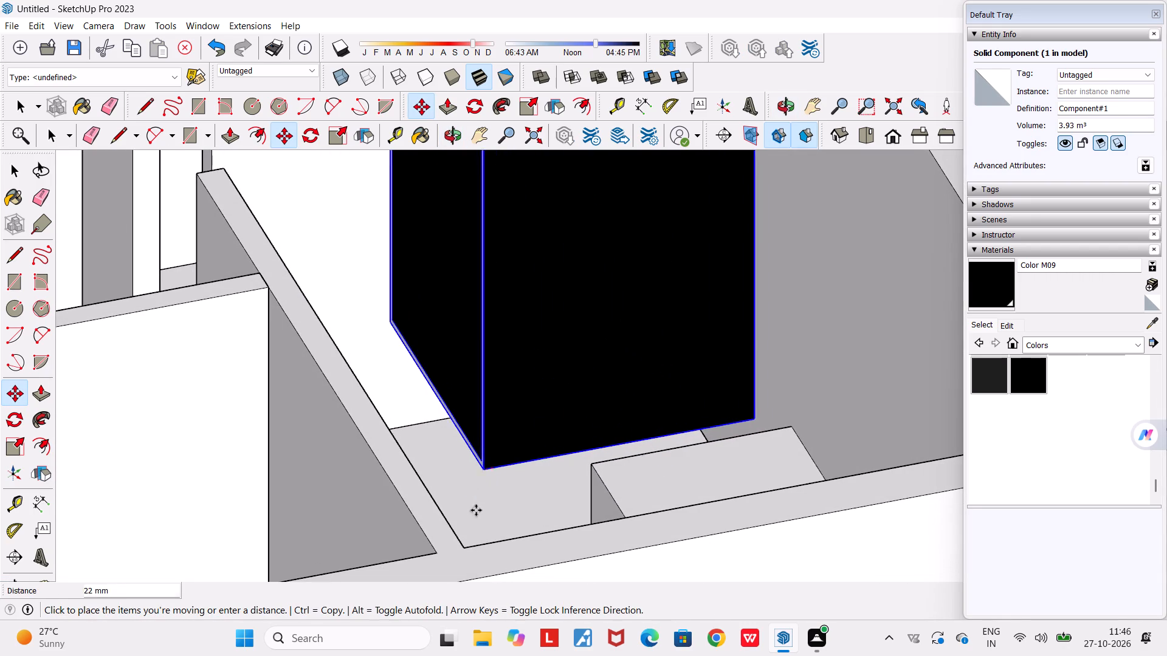
pyautogui.click(483, 478)
# Move the fridge by its front bottom corner out of the outer wall so it stands inside the kitchen.
pyautogui.moveTo(483, 478); pyautogui.dragTo(909, 504, button='middle')
pyautogui.scroll(-11, 596, 508)
pyautogui.moveTo(509, 551); pyautogui.dragTo(508, 507, button='middle')
pyautogui.scroll(-4, 508, 507)
pyautogui.scroll(6, 506, 545)
pyautogui.click(480, 539)
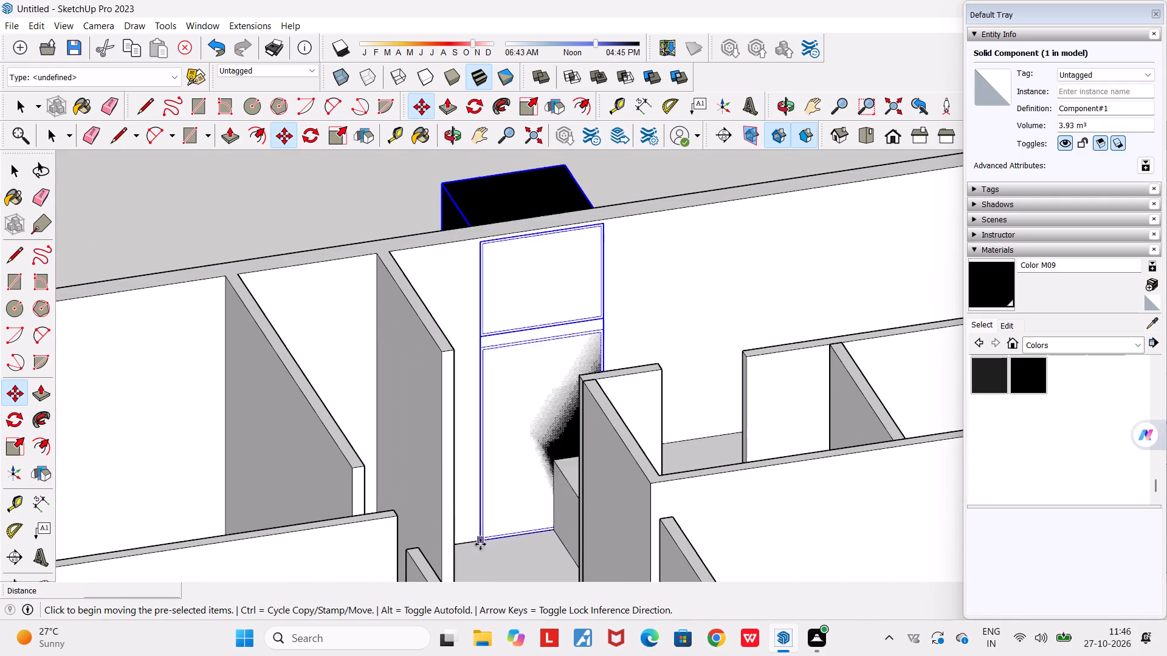
pyautogui.click(477, 581)
# Nudge the fridge about 14 mm by its front bottom corner.
pyautogui.moveTo(467, 544); pyautogui.dragTo(472, 590, button='middle')
pyautogui.scroll(-10, 472, 590)
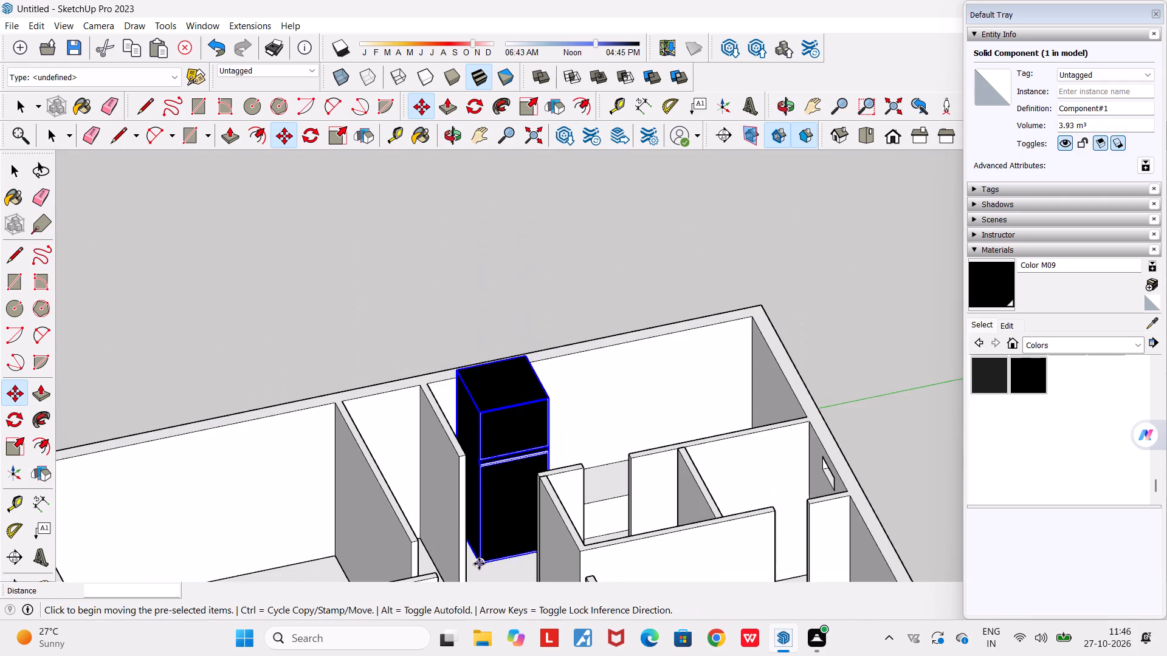
pyautogui.moveTo(499, 528); pyautogui.dragTo(454, 625, button='middle')
pyautogui.scroll(-1, 452, 621)
pyautogui.scroll(6, 471, 538)
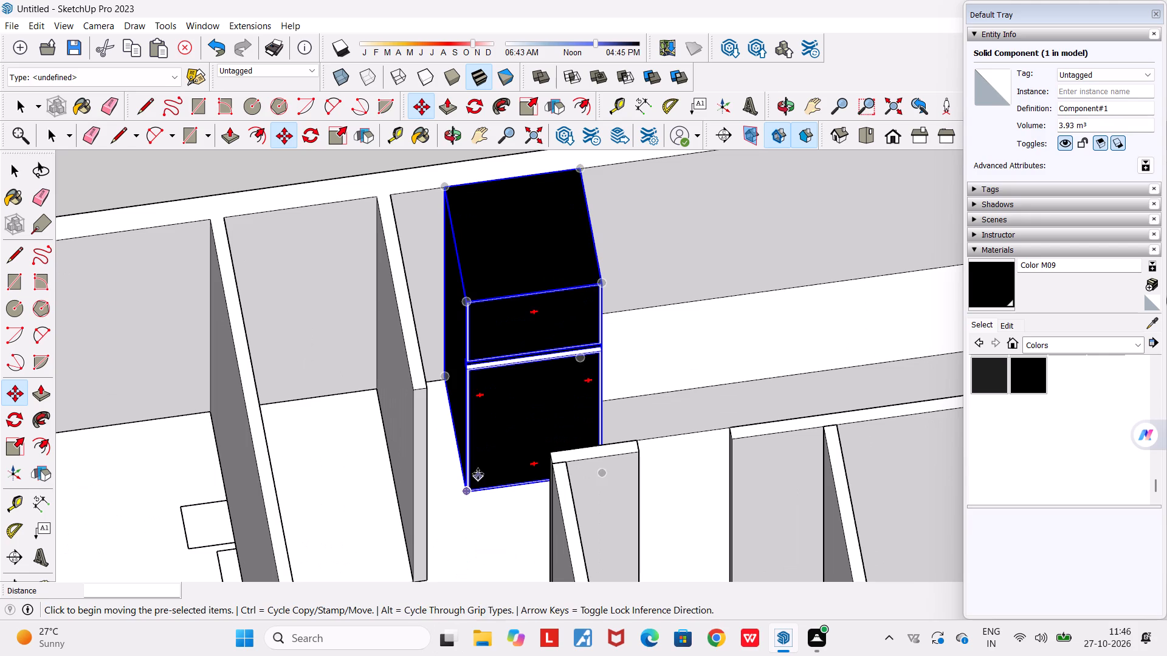
pyautogui.click(467, 492)
pyautogui.moveTo(467, 493); pyautogui.dragTo(466, 474)
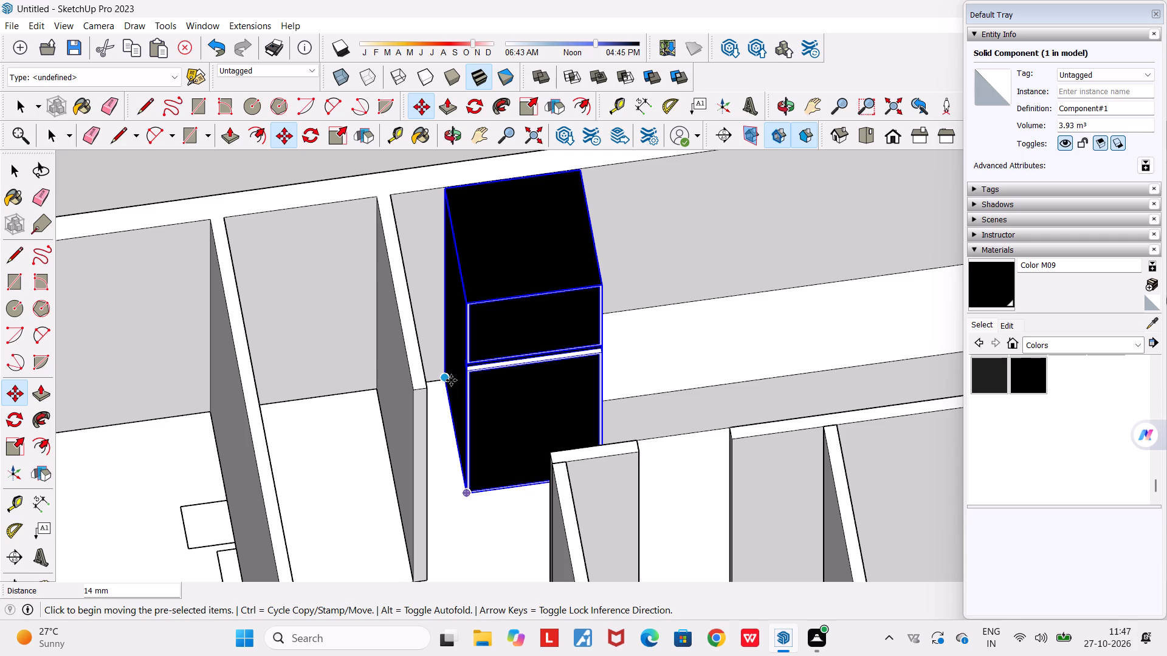
# Move the fridge by its rear bottom corner to meet the kitchen floor in front of the outer wall.
pyautogui.moveTo(611, 383); pyautogui.dragTo(608, 383, button='middle')
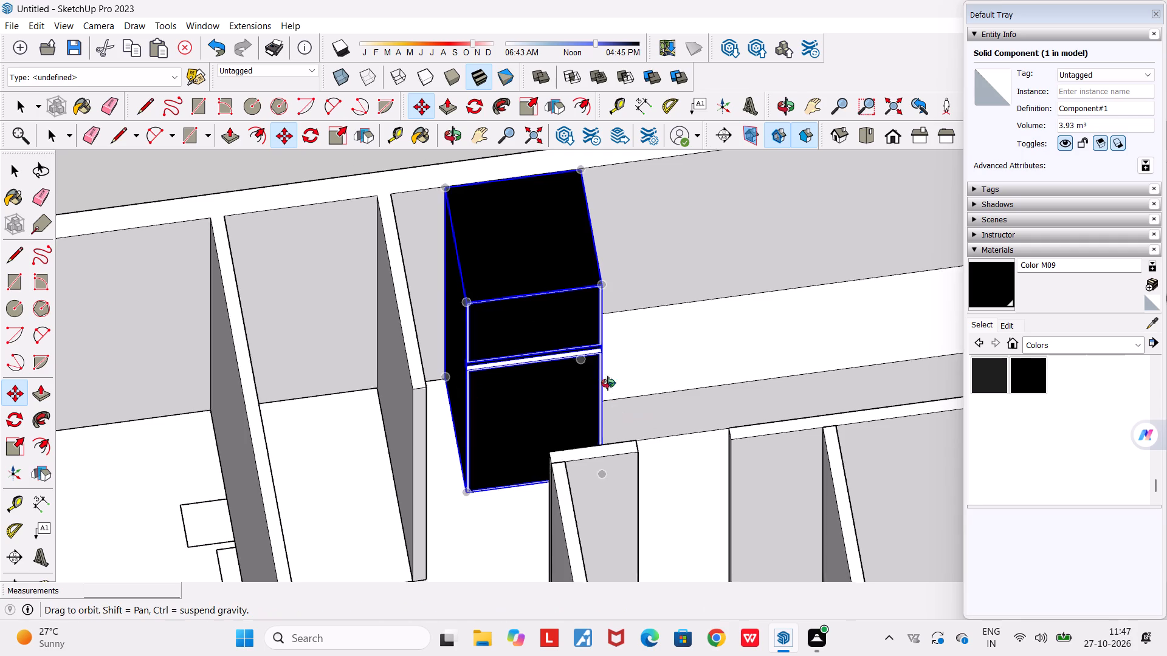
pyautogui.moveTo(608, 383); pyautogui.dragTo(637, 202, button='middle')
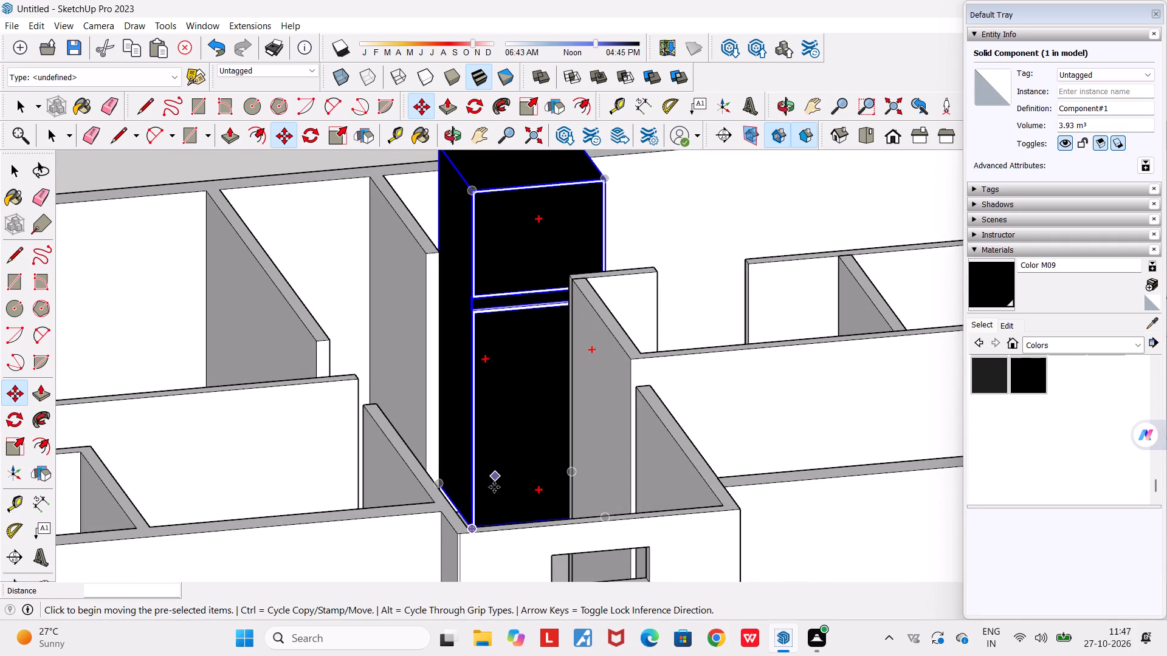
pyautogui.scroll(4, 494, 497)
pyautogui.moveTo(483, 526); pyautogui.dragTo(456, 583, button='middle')
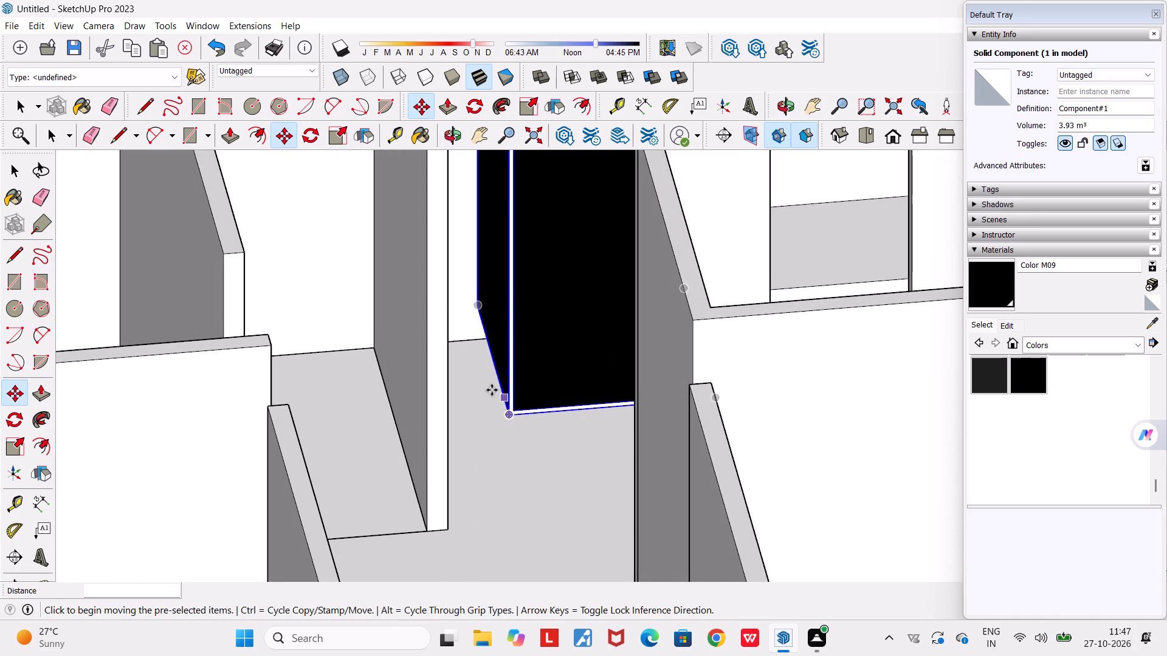
pyautogui.click(473, 310)
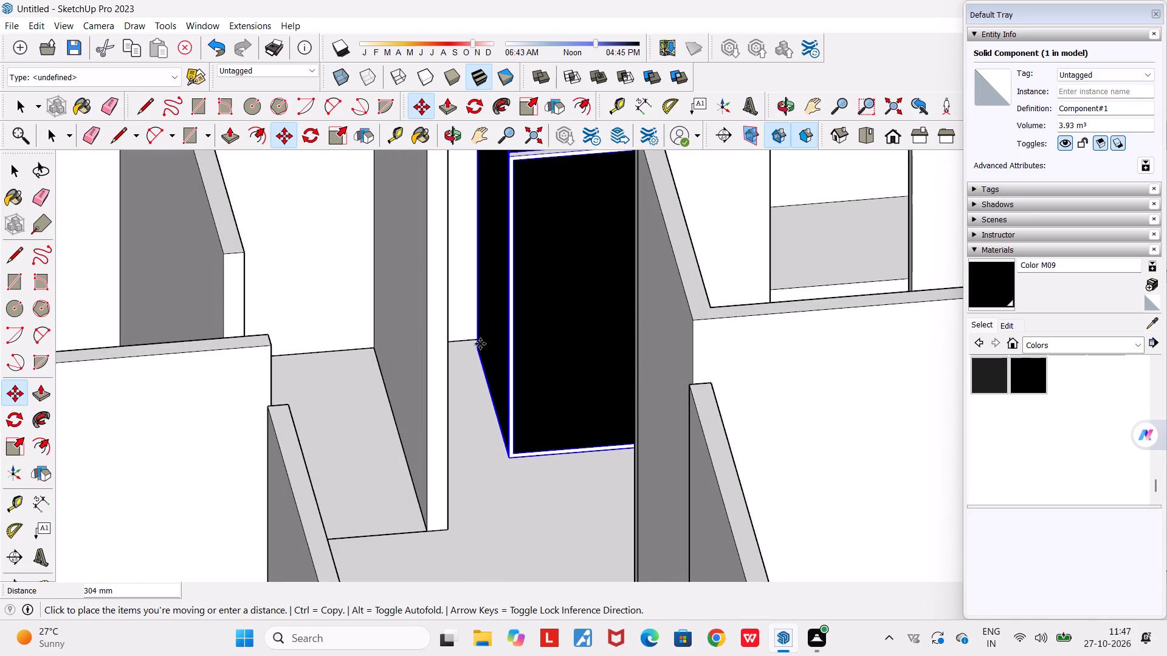
pyautogui.click(477, 358)
# Move the fridge about 222 mm by its top rear corner onto the outer wall's inner edge at the end of the counter.
pyautogui.moveTo(496, 409); pyautogui.dragTo(512, 354, button='middle')
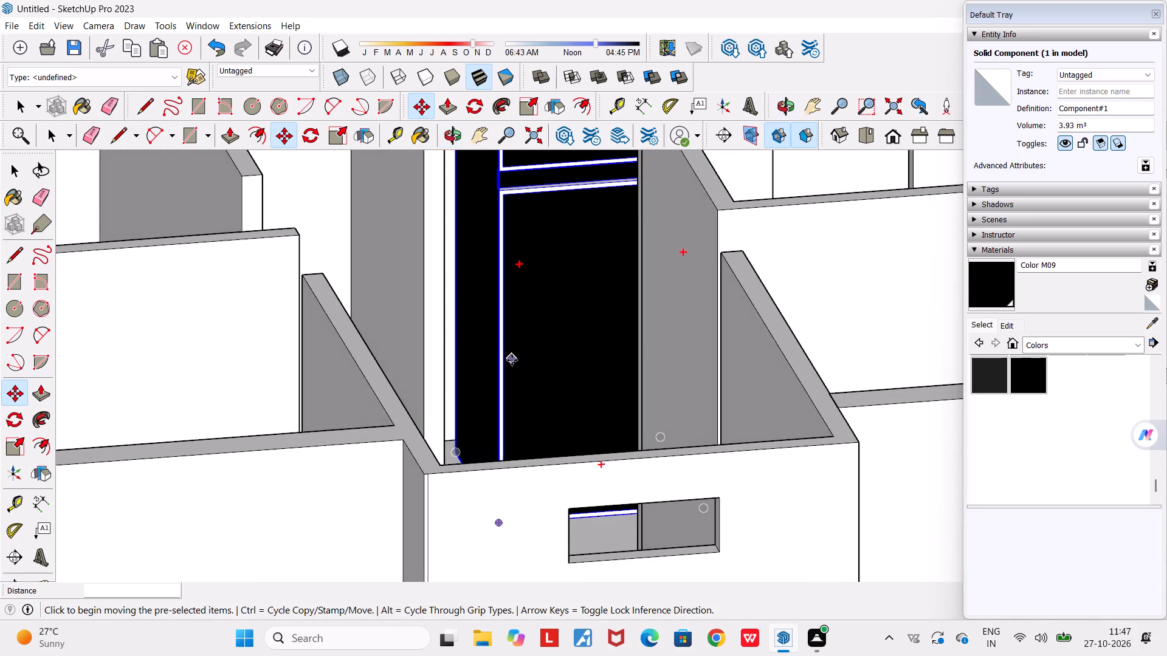
pyautogui.scroll(-5, 512, 360)
pyautogui.moveTo(517, 396); pyautogui.dragTo(942, 563, button='middle')
pyautogui.moveTo(511, 435); pyautogui.dragTo(549, 607, button='middle')
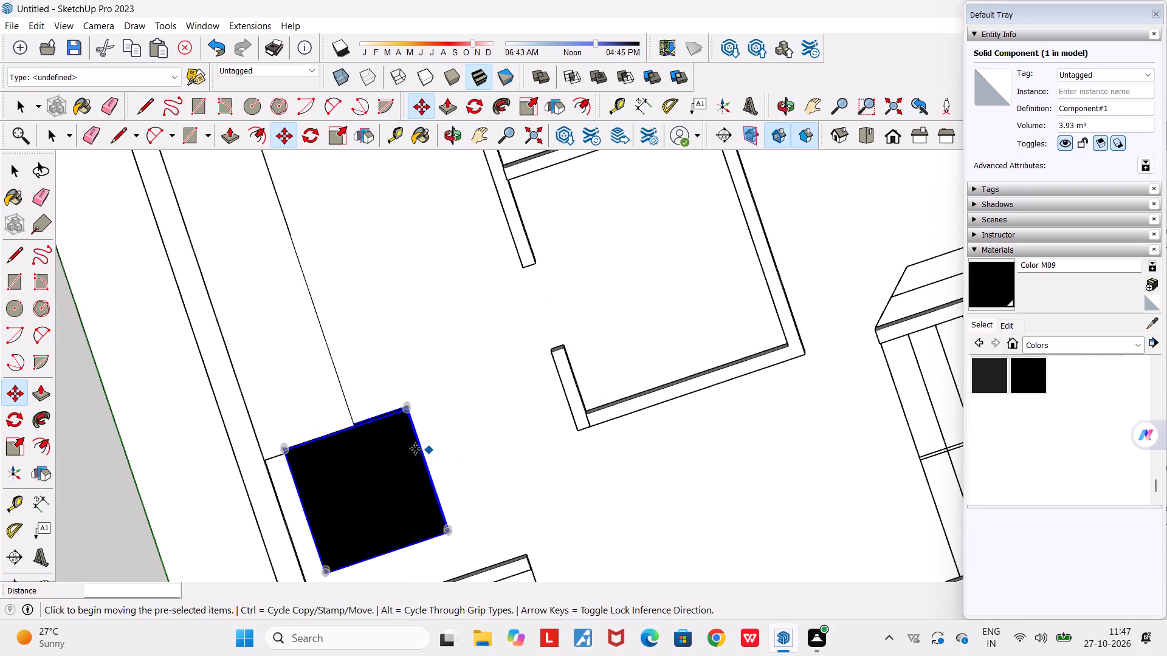
pyautogui.click(286, 448)
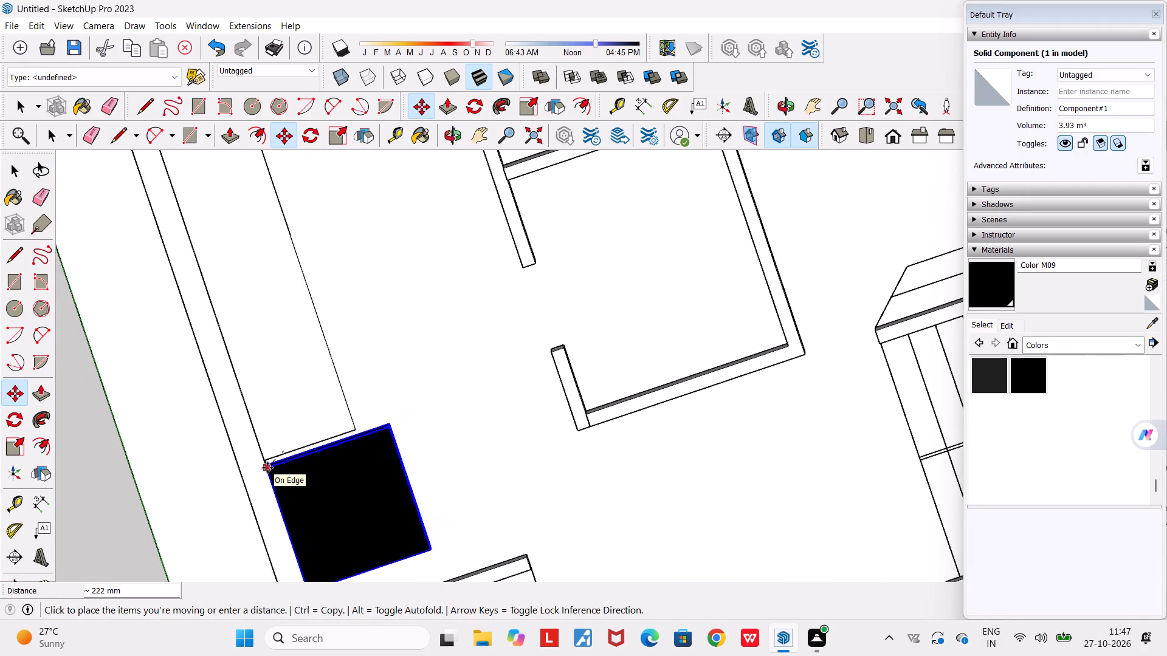
pyautogui.click(267, 468)
# Examine the fridge's placement in the kitchen from above and from across the houses.
pyautogui.moveTo(216, 447); pyautogui.dragTo(131, 437, button='middle')
pyautogui.scroll(-9, 131, 437)
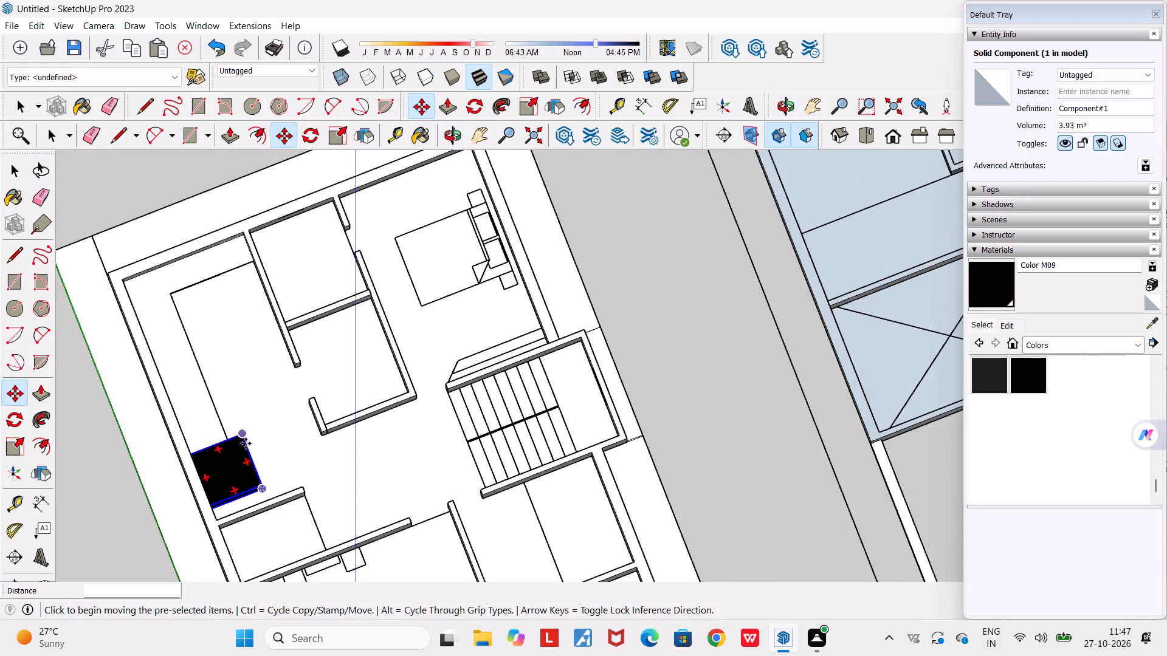
pyautogui.moveTo(262, 446); pyautogui.dragTo(0, 336, button='middle')
pyautogui.scroll(-9, 0, 336)
pyautogui.scroll(-5, 235, 383)
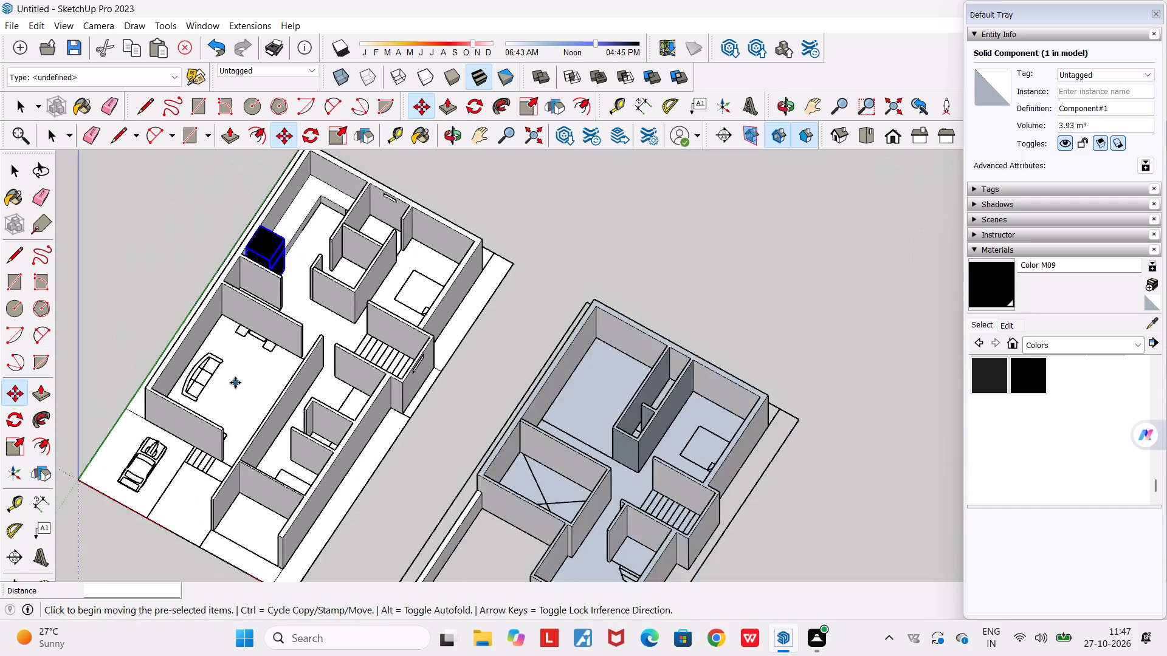
pyautogui.scroll(-7, 235, 383)
pyautogui.moveTo(267, 389); pyautogui.dragTo(147, 298, button='middle')
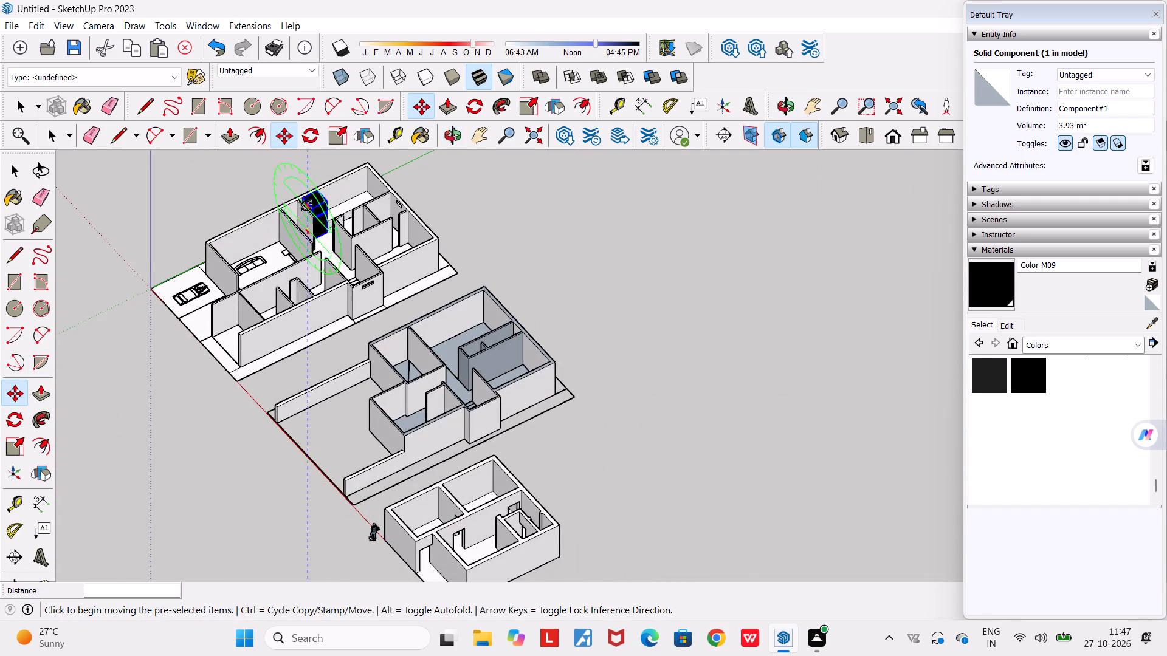
pyautogui.scroll(6, 303, 205)
pyautogui.moveTo(622, 346); pyautogui.dragTo(394, 288, button='middle')
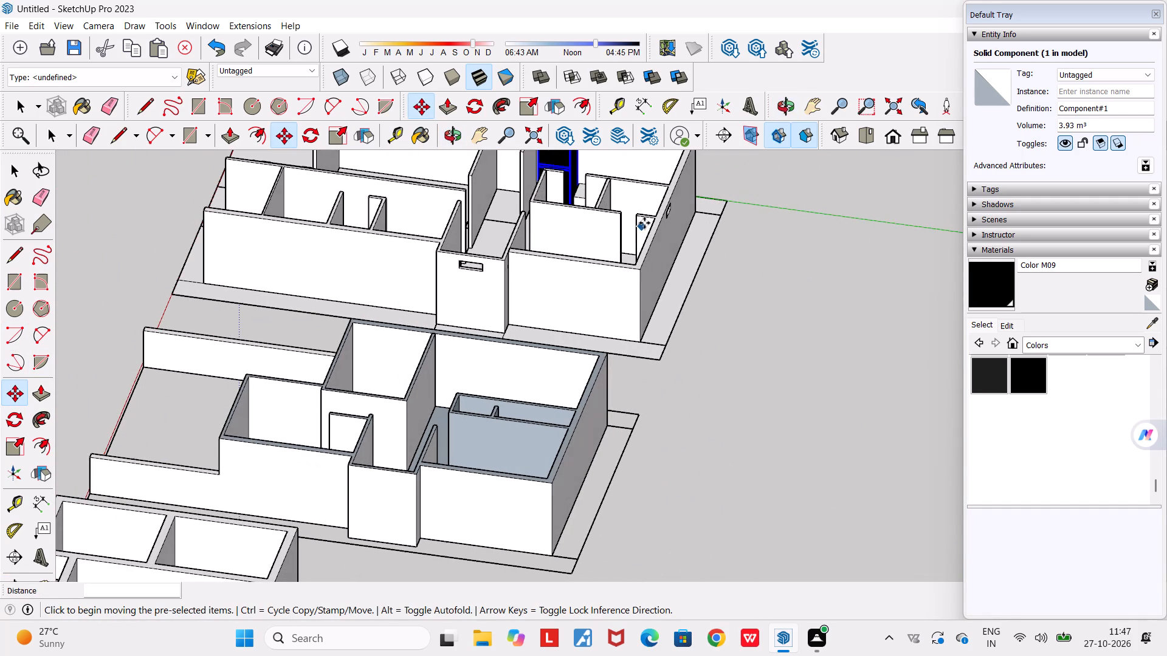
# Move the fridge about 89 mm back toward the outer wall by its front bottom corner beside the counter.
pyautogui.press('space')
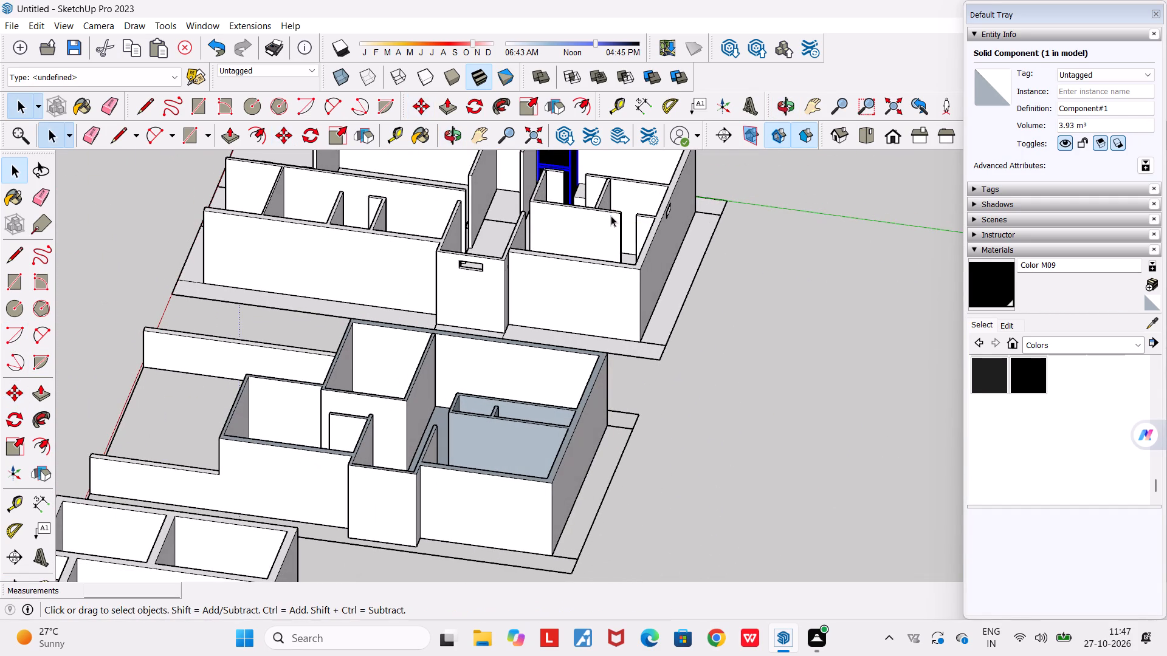
pyautogui.press('h')
pyautogui.moveTo(605, 215); pyautogui.dragTo(514, 445)
pyautogui.scroll(6, 502, 404)
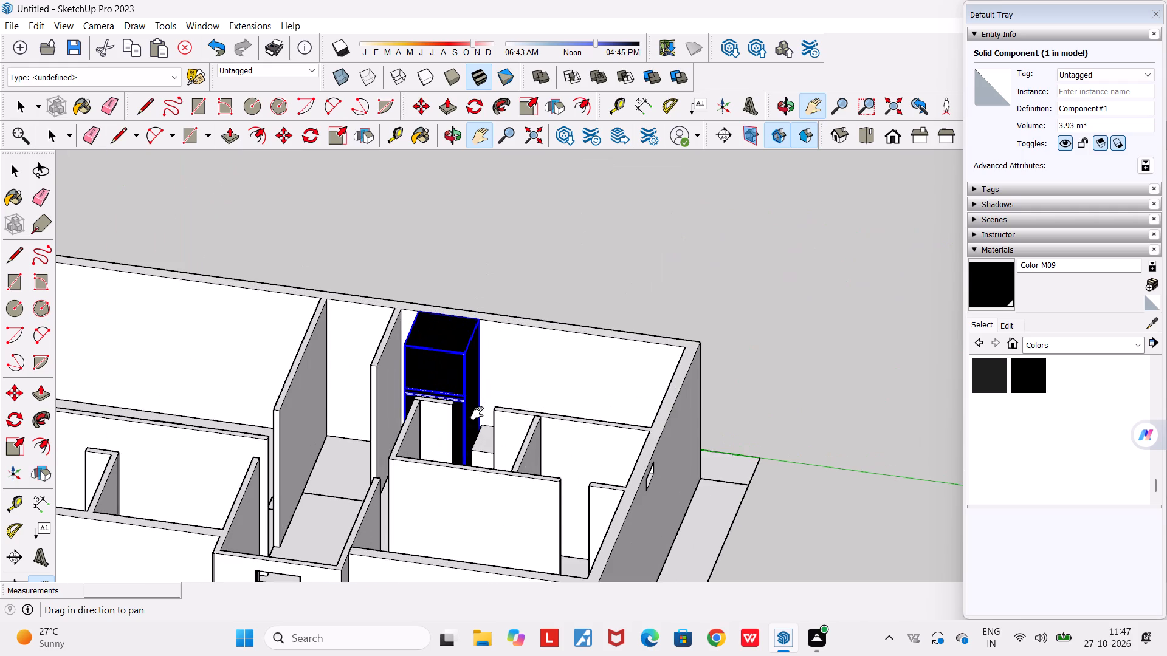
pyautogui.moveTo(477, 422); pyautogui.dragTo(648, 422, button='middle')
pyautogui.scroll(6, 452, 545)
pyautogui.moveTo(452, 546); pyautogui.dragTo(324, 570, button='middle')
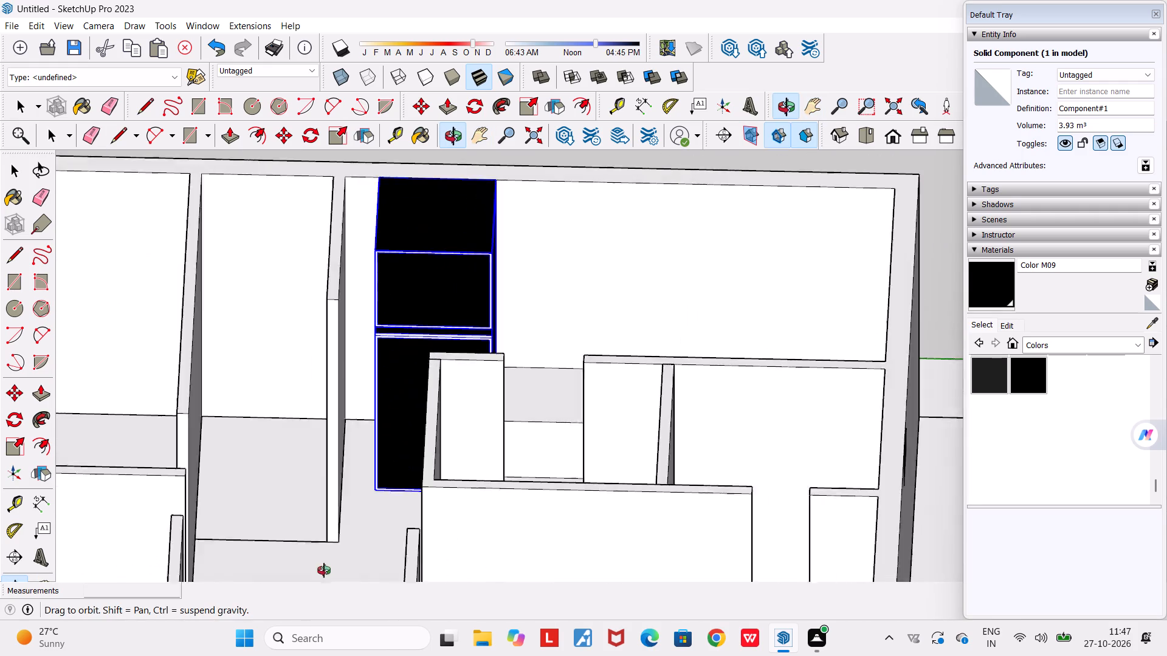
pyautogui.moveTo(324, 570); pyautogui.dragTo(199, 565, button='middle')
pyautogui.scroll(3, 576, 318)
pyautogui.moveTo(574, 343); pyautogui.dragTo(595, 394, button='middle')
pyautogui.scroll(4, 497, 492)
pyautogui.moveTo(500, 463); pyautogui.dragTo(560, 449, button='middle')
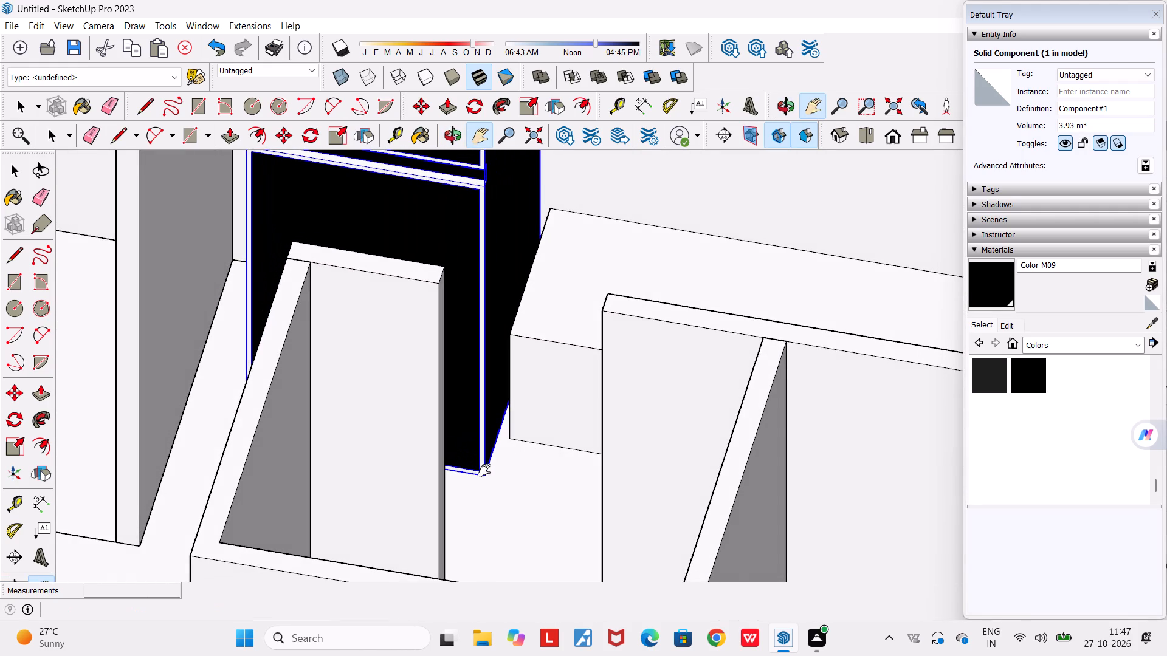
pyautogui.scroll(1, 484, 470)
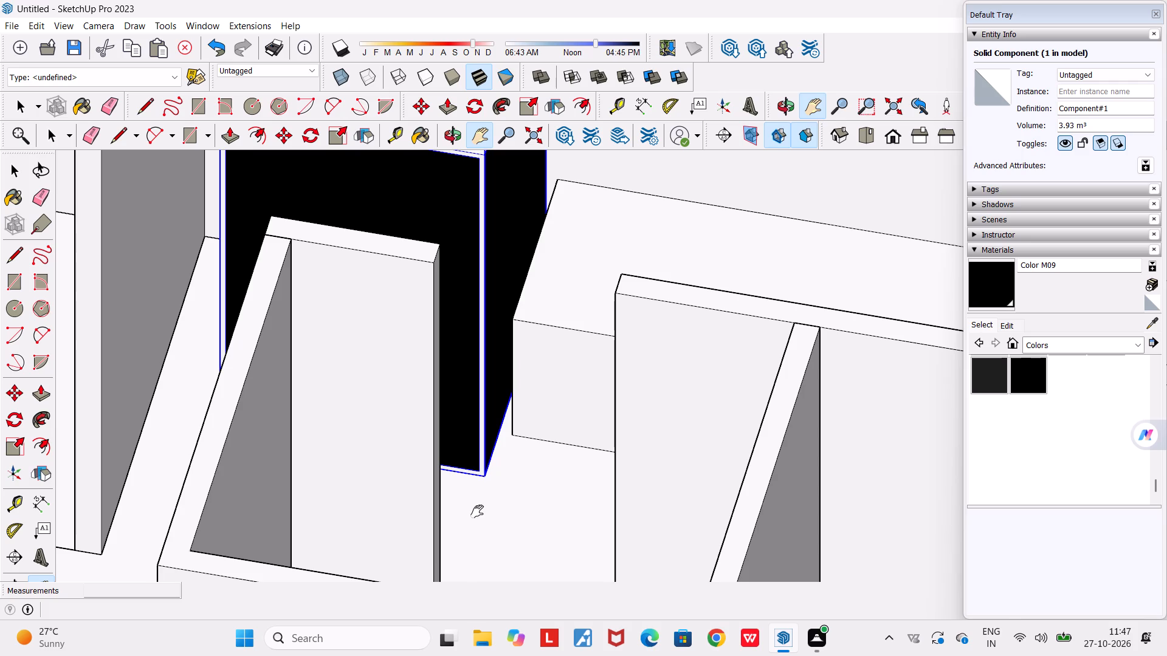
pyautogui.press('m')
pyautogui.click(484, 477)
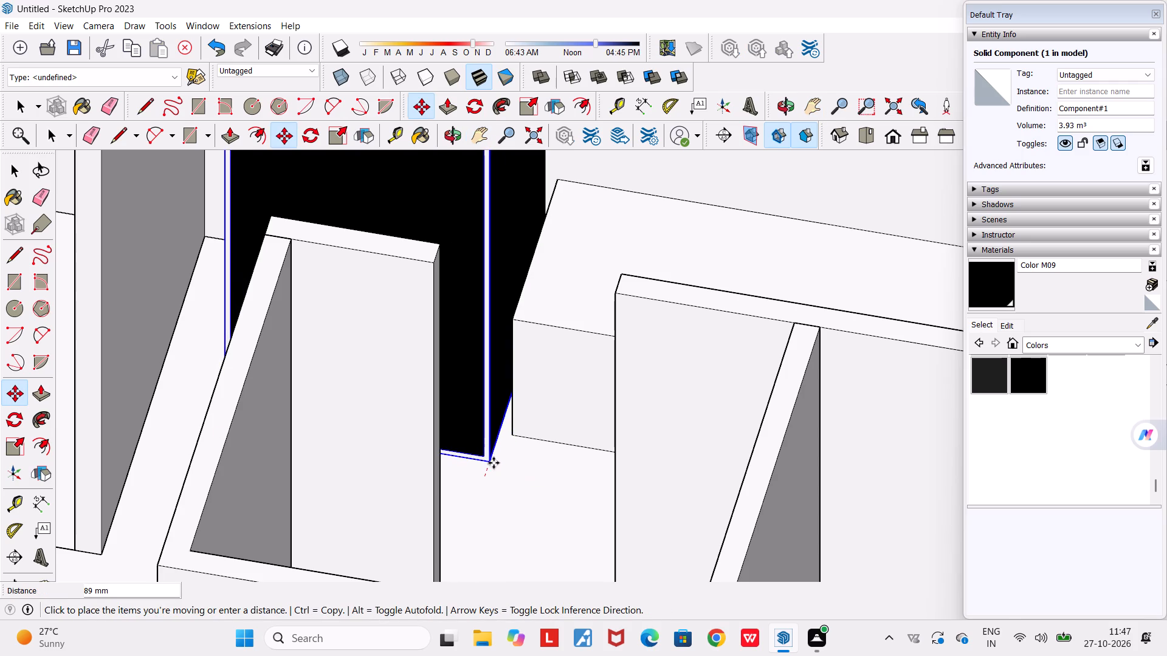
pyautogui.click(494, 463)
# Nudge the fridge slightly forward, away from the outer wall, by its front bottom corner beside the counter.
pyautogui.scroll(1, 494, 473)
pyautogui.moveTo(494, 473); pyautogui.dragTo(667, 425, button='middle')
pyautogui.scroll(-11, 667, 425)
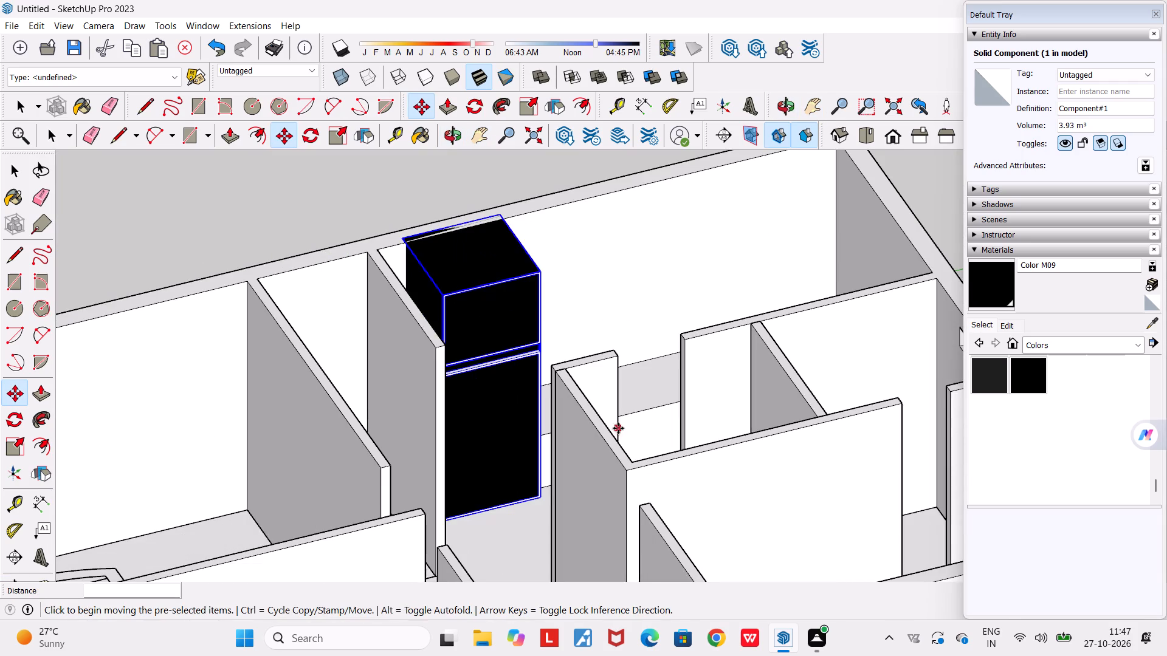
pyautogui.moveTo(618, 428); pyautogui.dragTo(356, 481, button='middle')
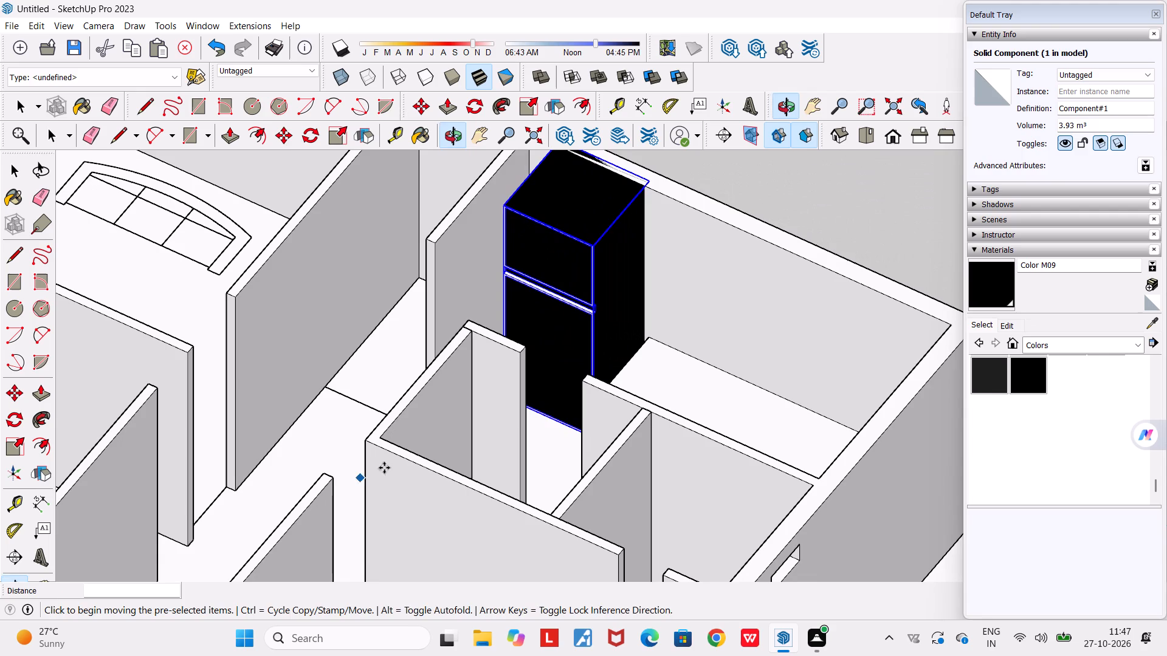
pyautogui.moveTo(673, 383); pyautogui.dragTo(773, 367, button='middle')
pyautogui.scroll(5, 570, 462)
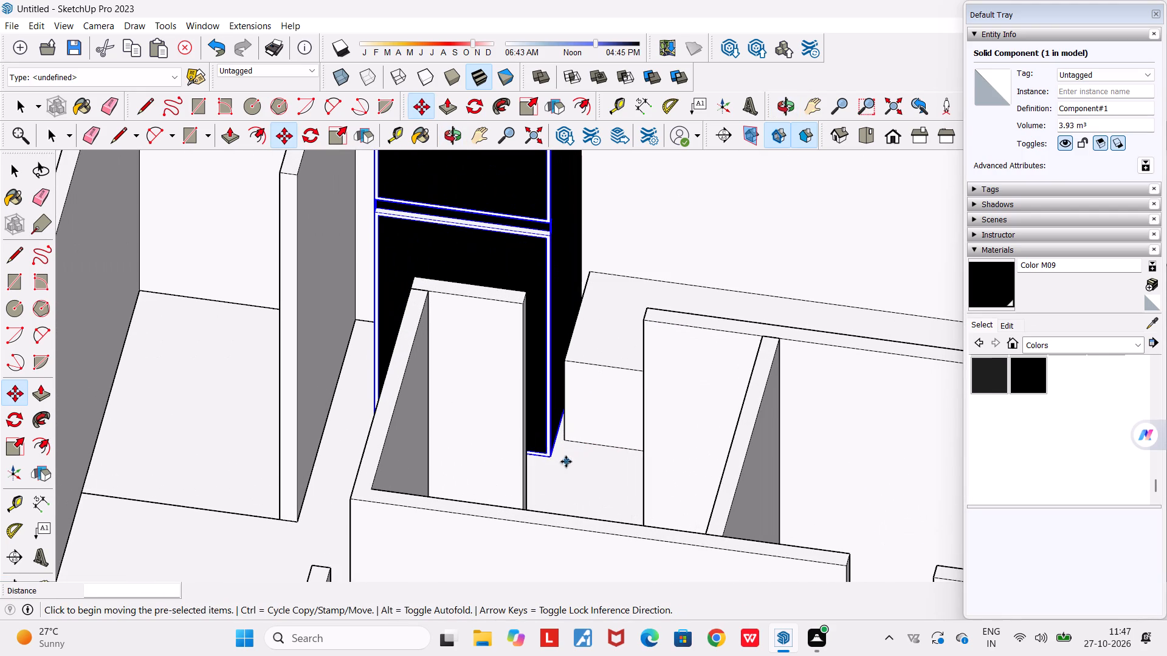
pyautogui.click(551, 456)
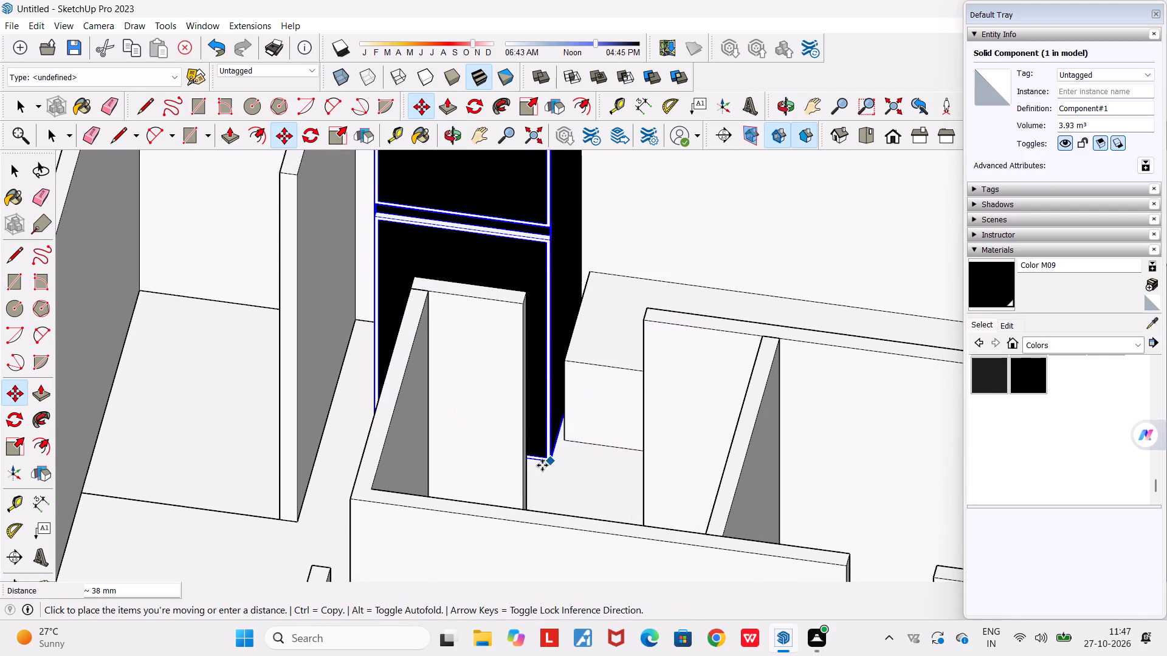
pyautogui.click(542, 470)
# Scale the fridge down in height only, from its top, by a factor of about 0.8.
pyautogui.moveTo(542, 471); pyautogui.dragTo(705, 466, button='middle')
pyautogui.scroll(-5, 704, 466)
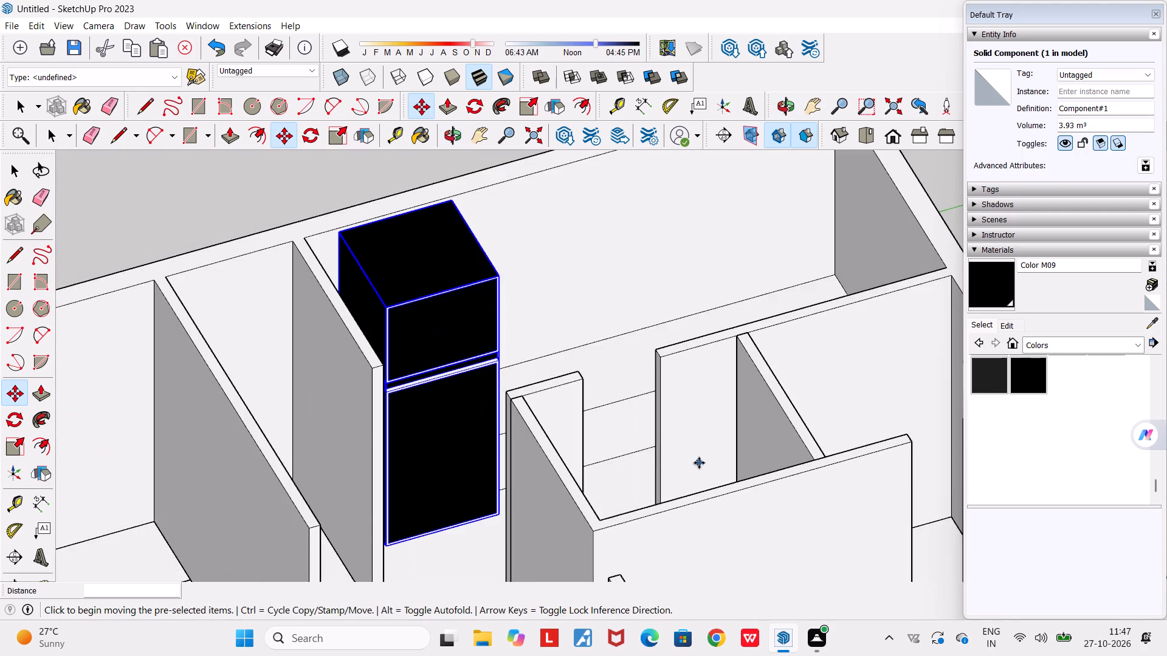
pyautogui.scroll(-2, 699, 463)
pyautogui.moveTo(610, 475); pyautogui.dragTo(436, 430, button='middle')
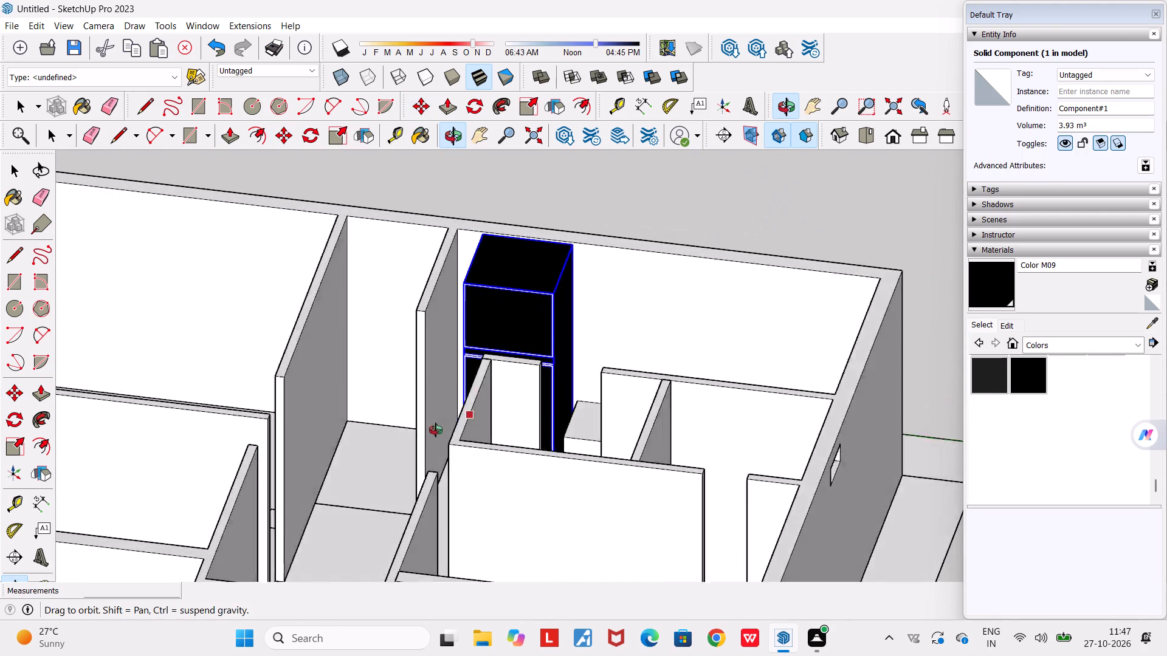
pyautogui.moveTo(436, 430); pyautogui.dragTo(371, 414, button='middle')
pyautogui.scroll(-9, 371, 414)
pyautogui.moveTo(808, 488); pyautogui.dragTo(571, 500, button='middle')
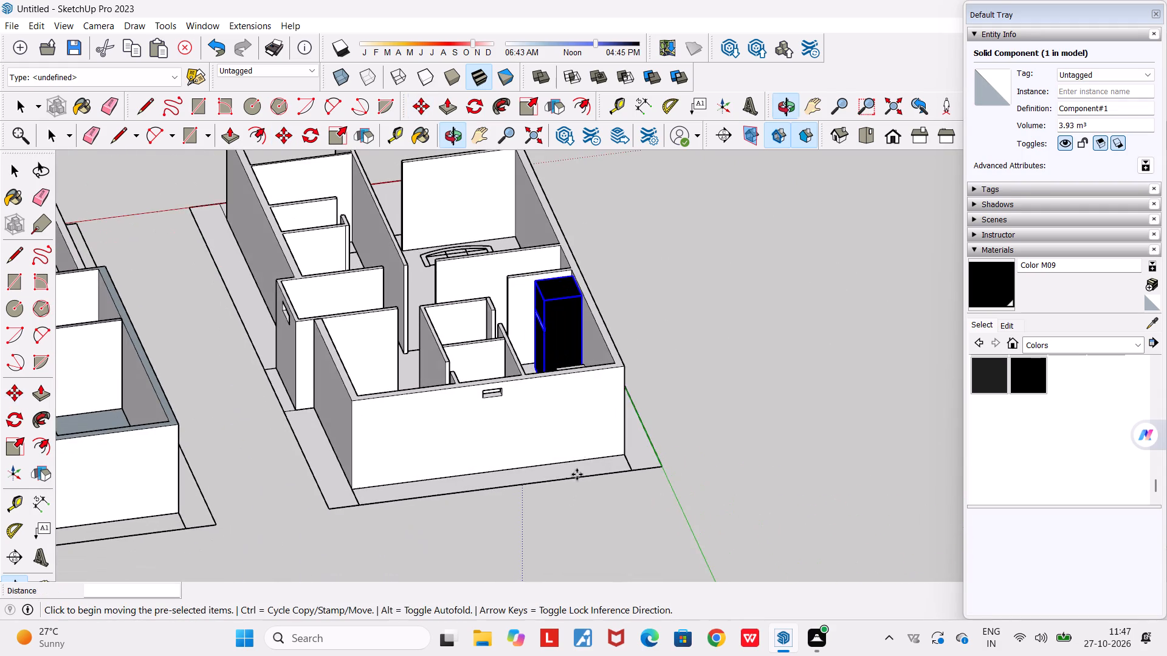
pyautogui.scroll(5, 559, 250)
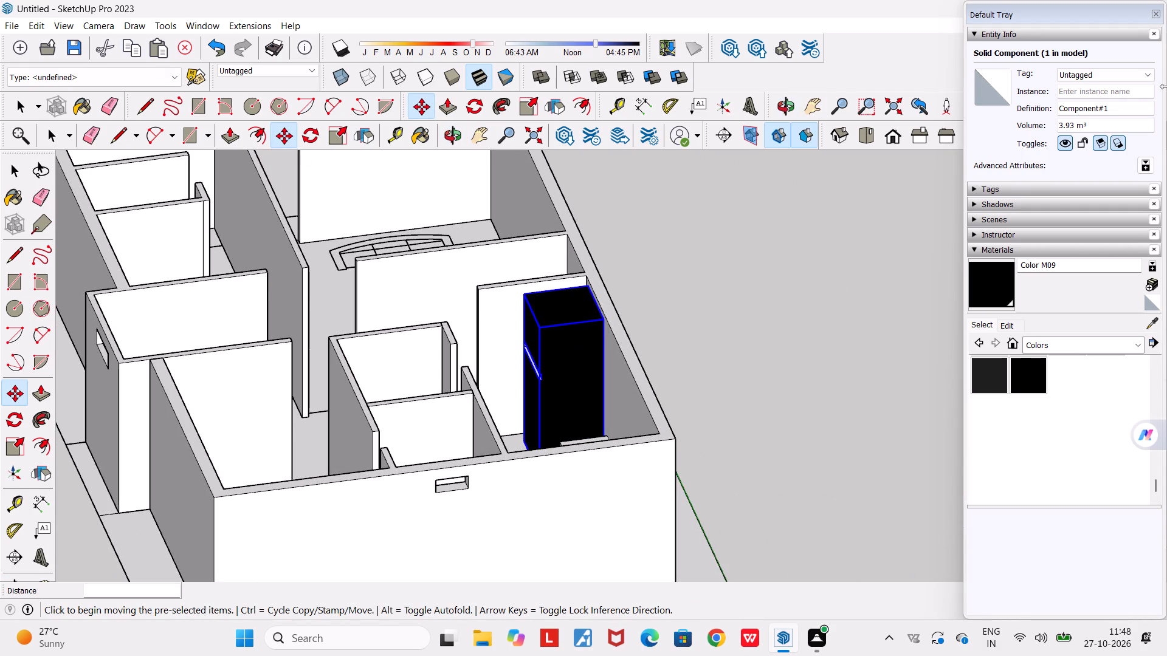
pyautogui.click(16, 450)
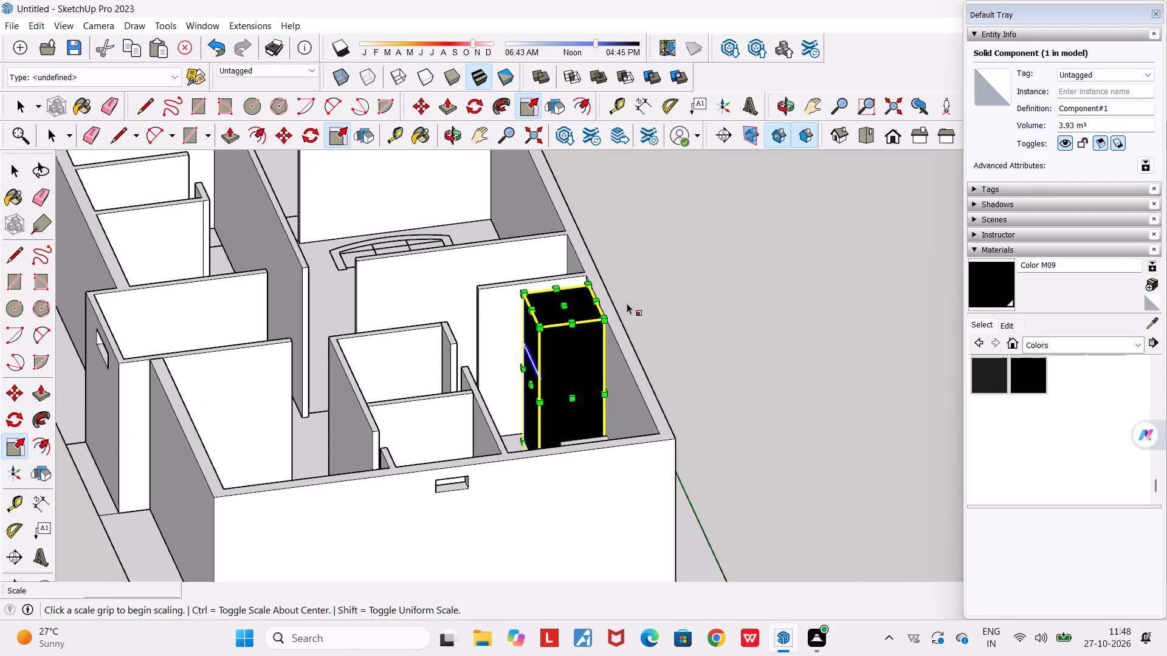
pyautogui.click(569, 309)
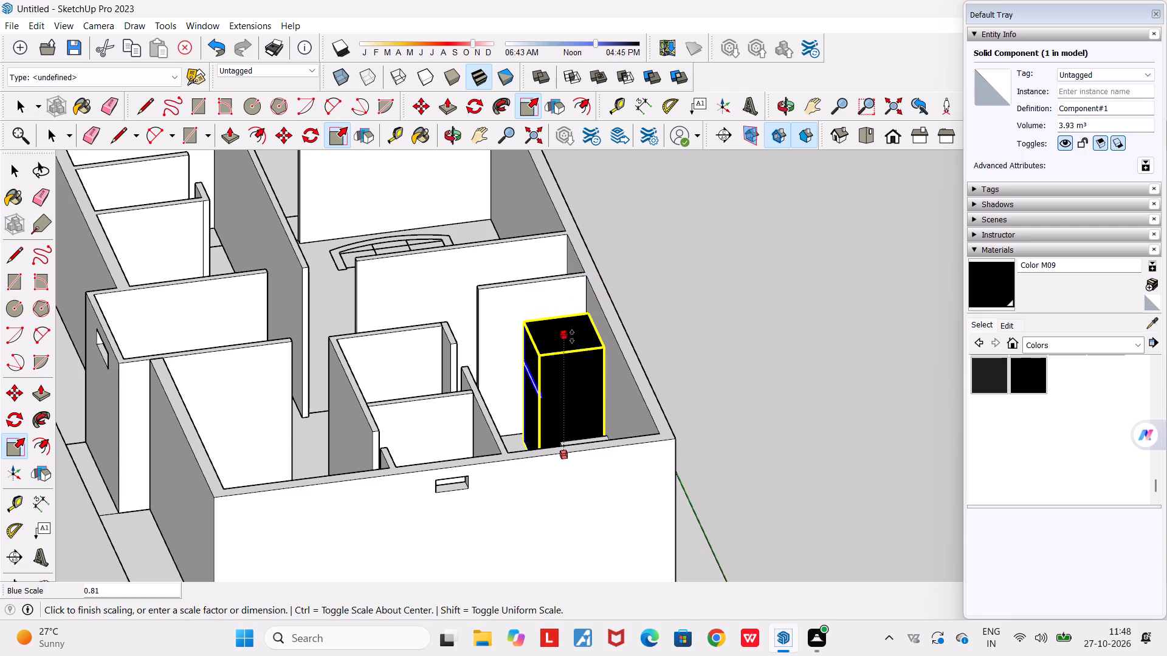
pyautogui.click(573, 341)
# Scale the fridge slightly lower once more from its top and clear the selection.
pyautogui.moveTo(561, 371); pyautogui.dragTo(840, 388, button='middle')
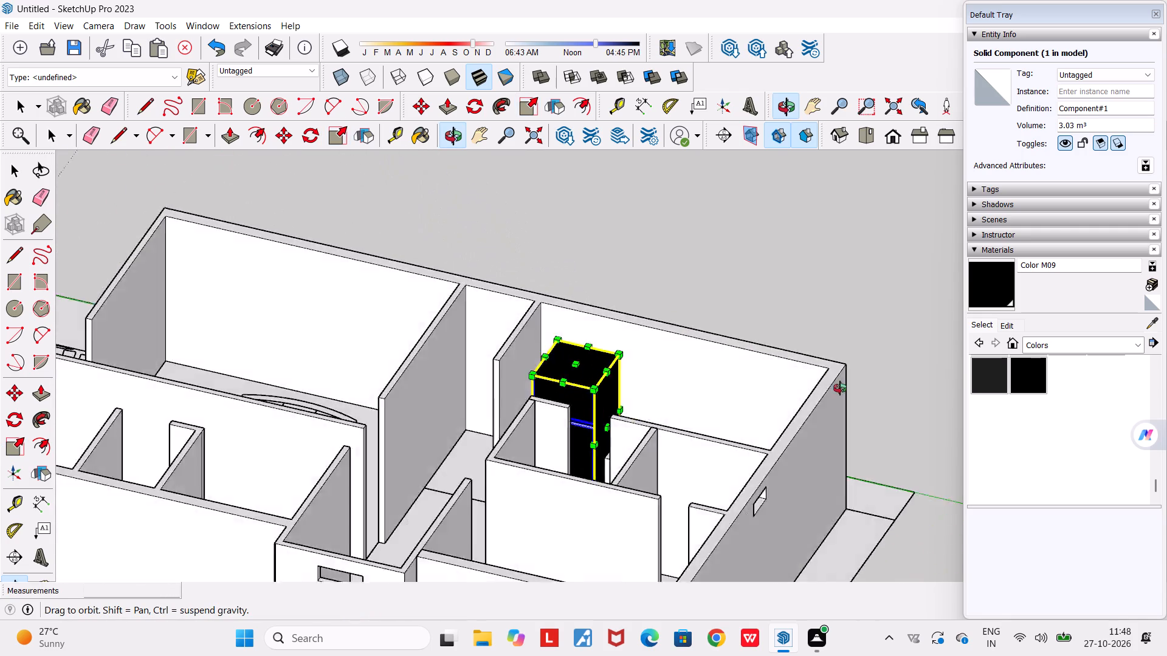
pyautogui.moveTo(840, 388); pyautogui.dragTo(906, 402, button='middle')
pyautogui.moveTo(551, 446); pyautogui.dragTo(628, 484, button='middle')
pyautogui.scroll(5, 572, 451)
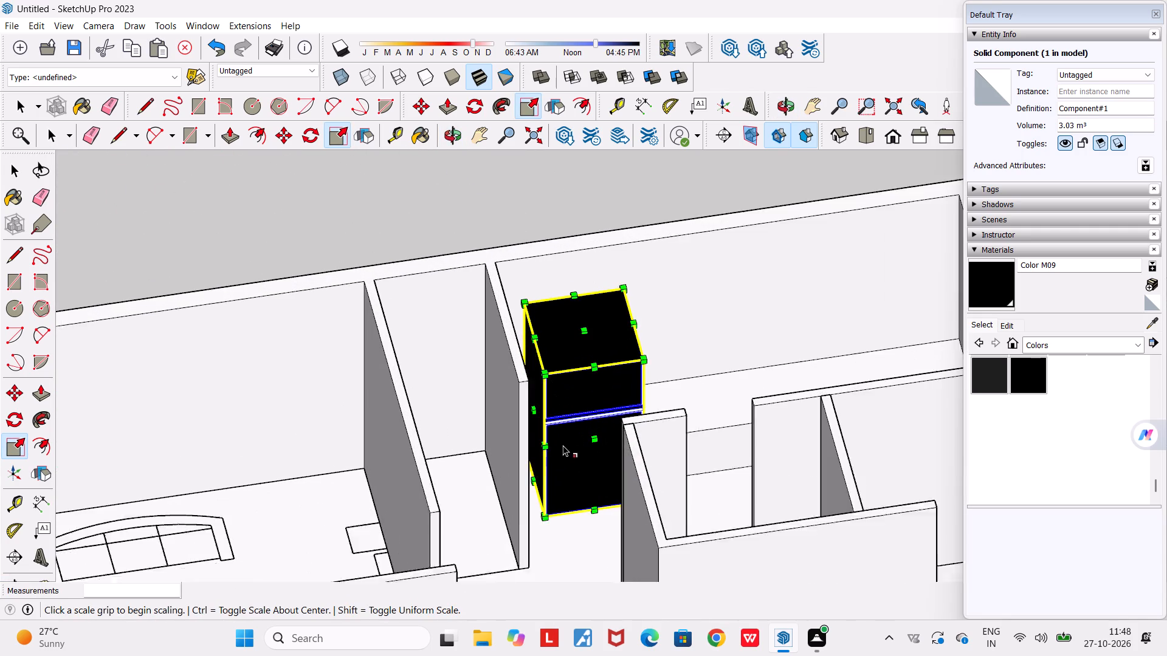
pyautogui.scroll(4, 528, 409)
pyautogui.moveTo(546, 423); pyautogui.dragTo(348, 392, button='middle')
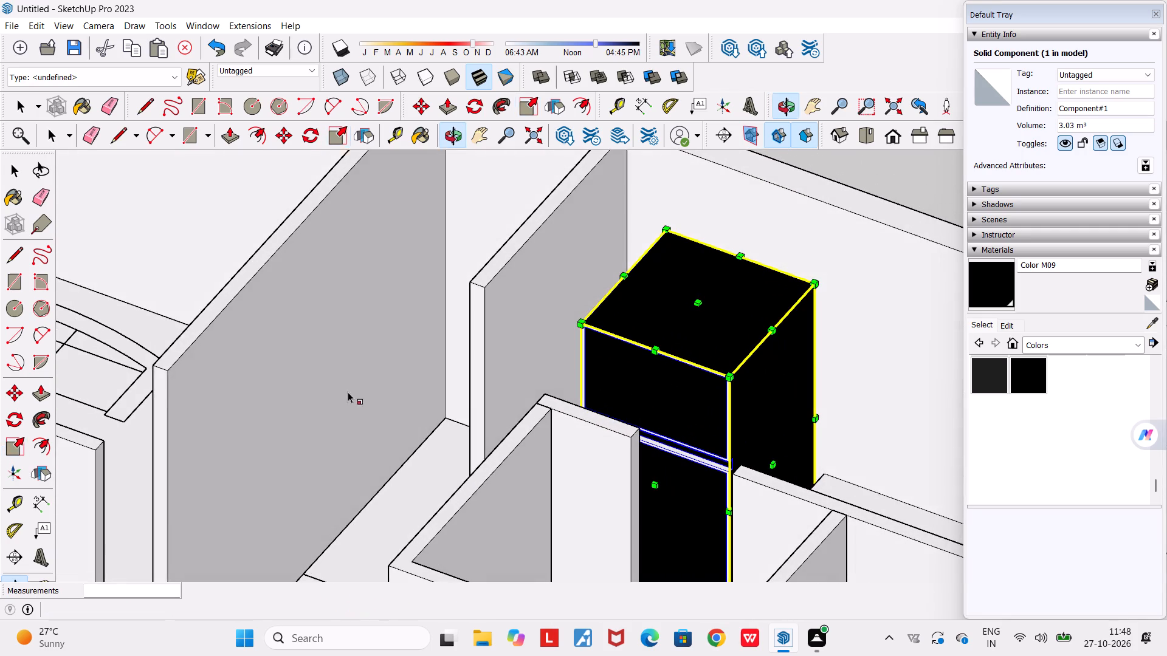
pyautogui.moveTo(537, 415); pyautogui.dragTo(747, 423, button='middle')
pyautogui.moveTo(635, 359); pyautogui.dragTo(593, 328, button='middle')
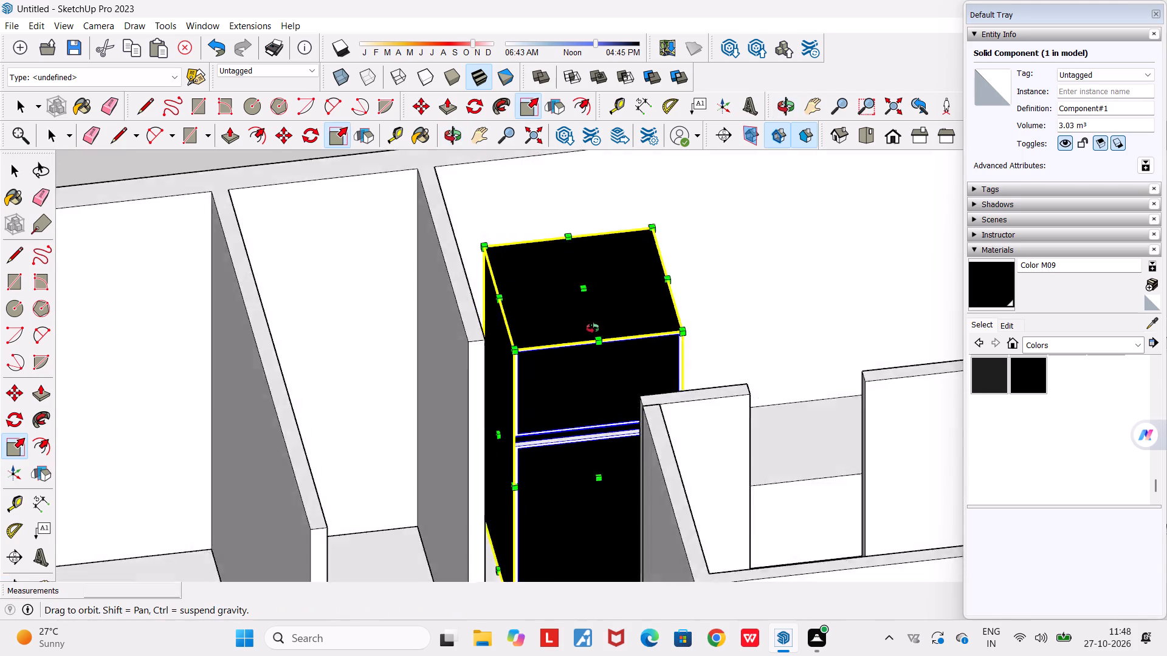
pyautogui.moveTo(593, 328); pyautogui.dragTo(607, 253, button='middle')
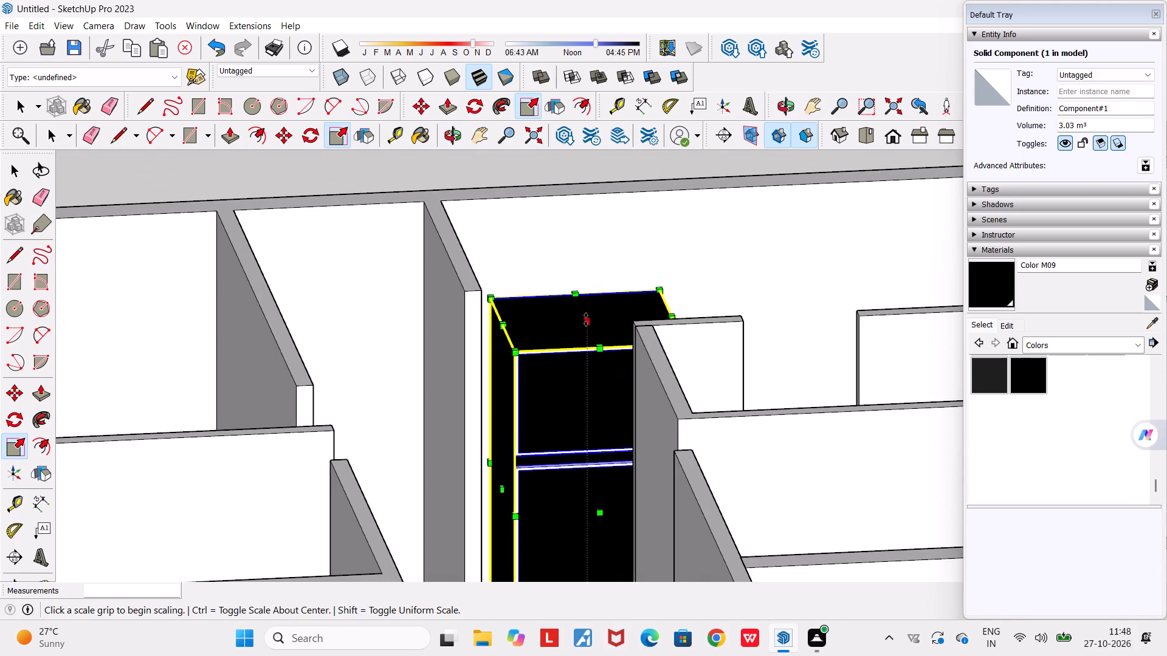
pyautogui.click(587, 319)
pyautogui.click(589, 330)
pyautogui.moveTo(578, 369); pyautogui.dragTo(532, 344, button='middle')
pyautogui.scroll(-9, 532, 344)
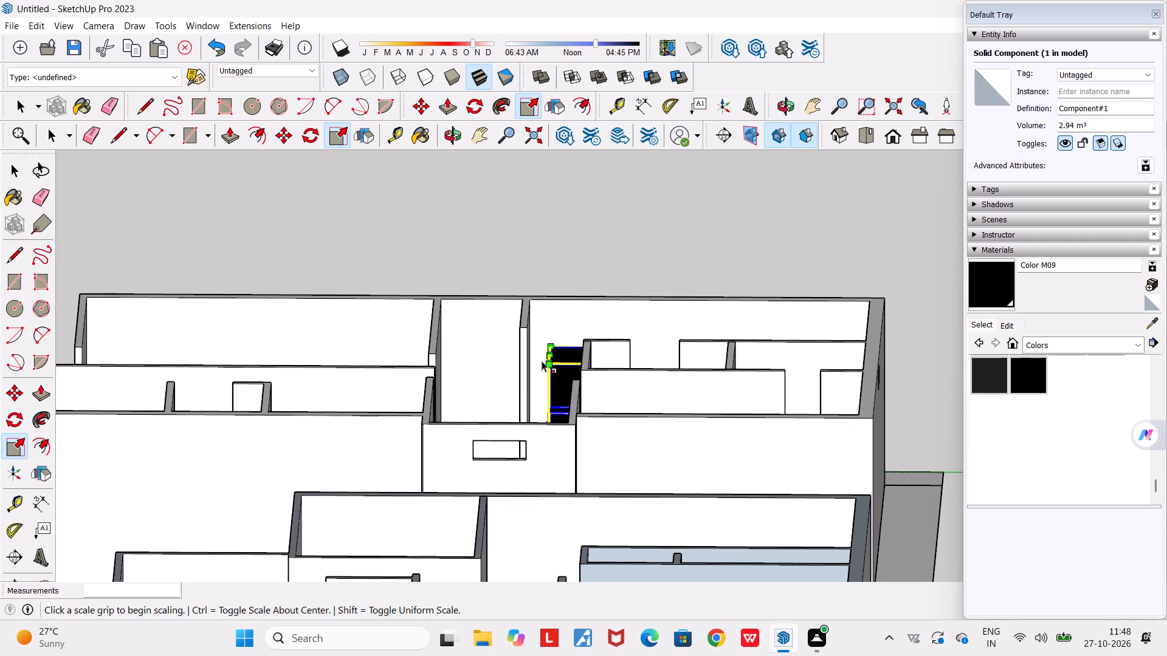
pyautogui.scroll(-3, 470, 425)
pyautogui.press('space')
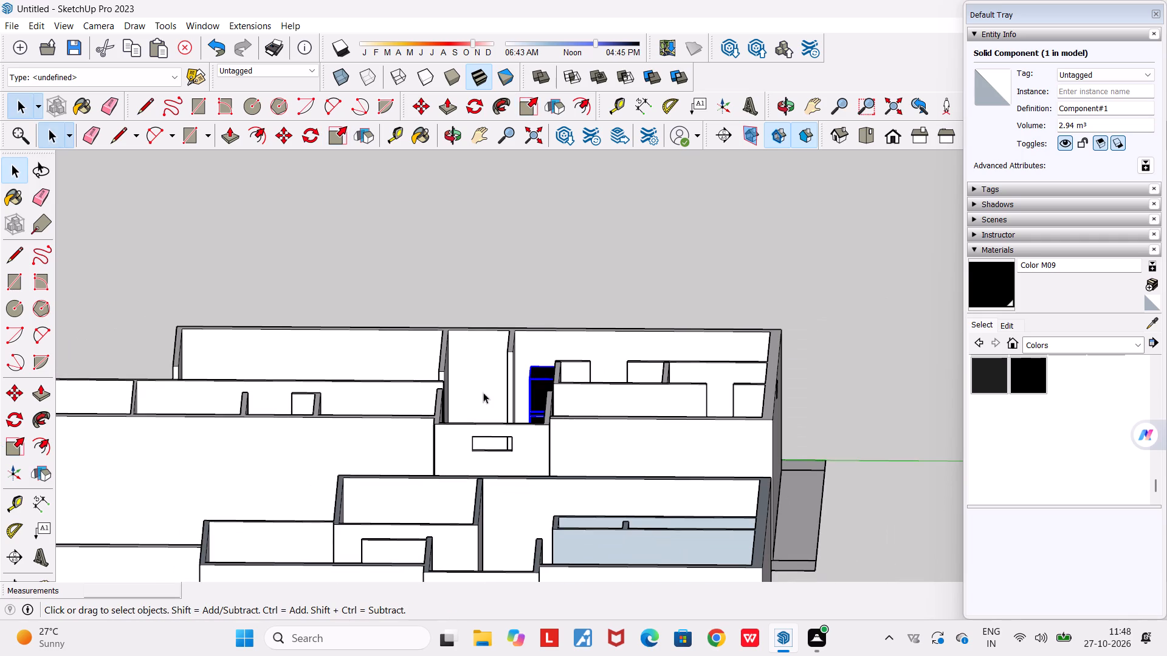
pyautogui.click(507, 298)
# Examine the shortened fridge's height and fit against the surrounding kitchen walls.
pyautogui.scroll(4, 520, 397)
pyautogui.moveTo(520, 401); pyautogui.dragTo(639, 400, button='middle')
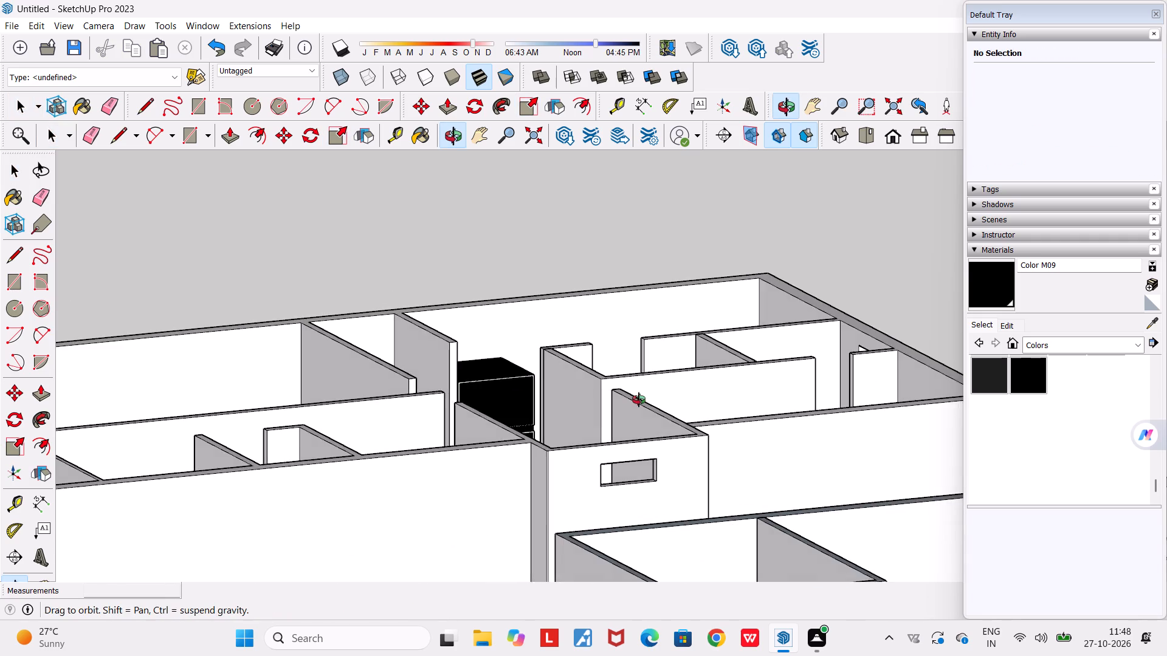
pyautogui.moveTo(639, 400); pyautogui.dragTo(639, 400, button='middle')
pyautogui.scroll(2, 593, 423)
pyautogui.scroll(-3, 593, 423)
pyautogui.moveTo(561, 497); pyautogui.dragTo(596, 576, button='middle')
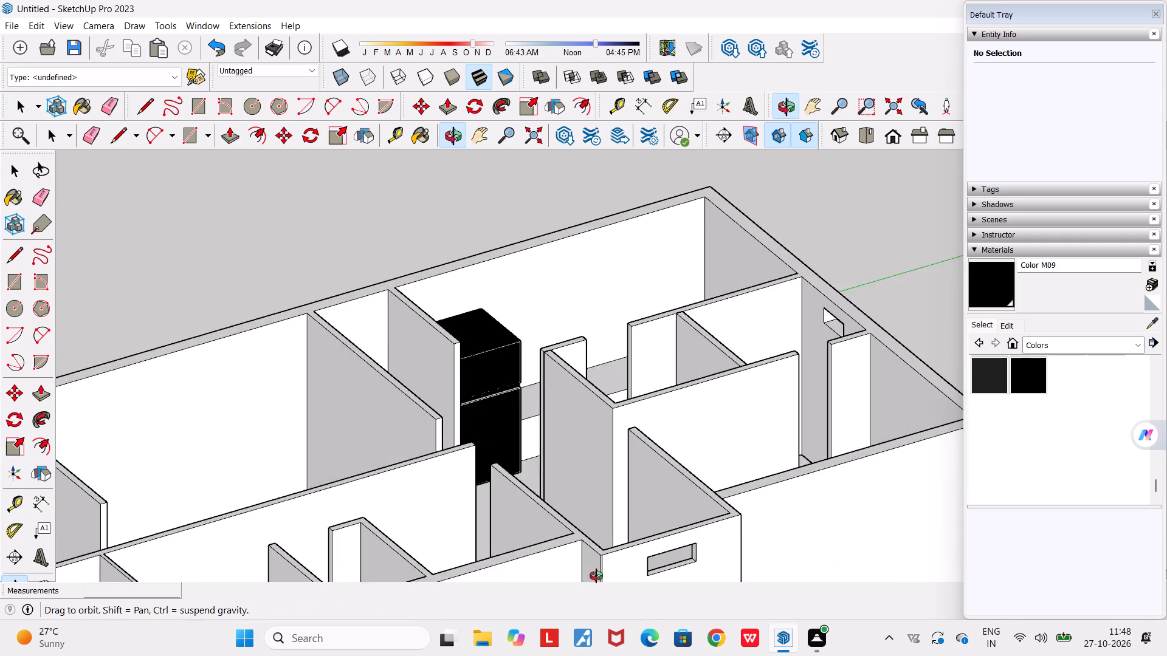
pyautogui.moveTo(596, 576); pyautogui.dragTo(596, 577, button='middle')
pyautogui.scroll(-5, 596, 578)
# Examine the kitchen counter's bottom front edge and the shortened fridge beside it, and clear the edge selection.
pyautogui.scroll(4, 572, 455)
pyautogui.moveTo(570, 459); pyautogui.dragTo(756, 488, button='middle')
pyautogui.scroll(5, 624, 433)
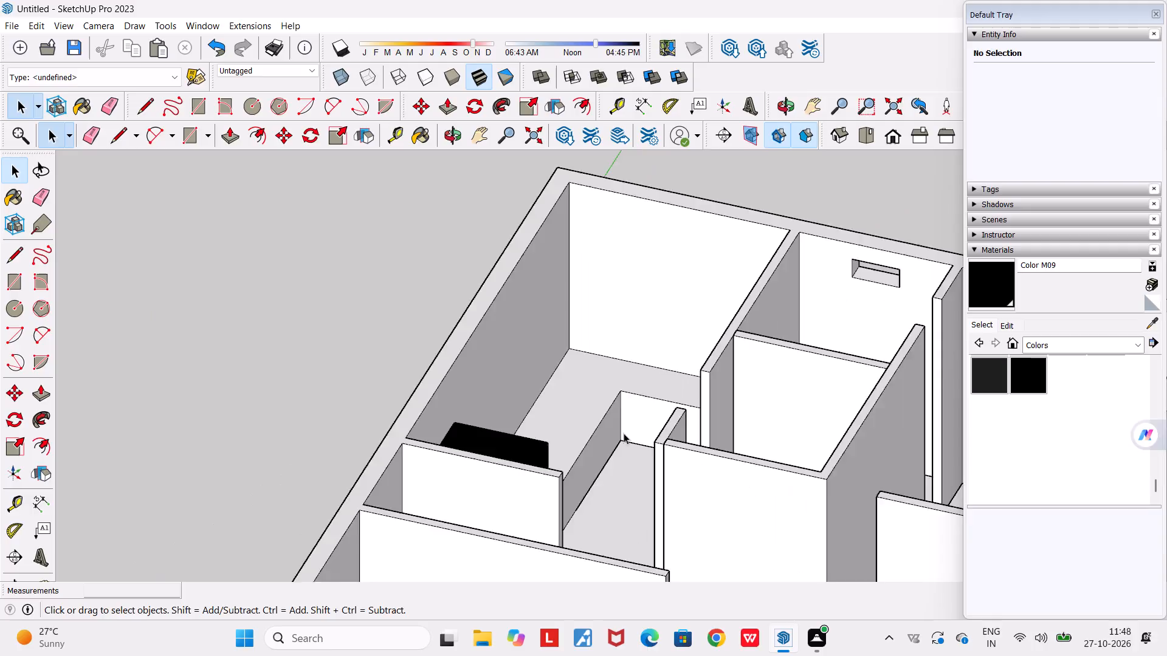
pyautogui.scroll(4, 603, 447)
pyautogui.scroll(6, 594, 516)
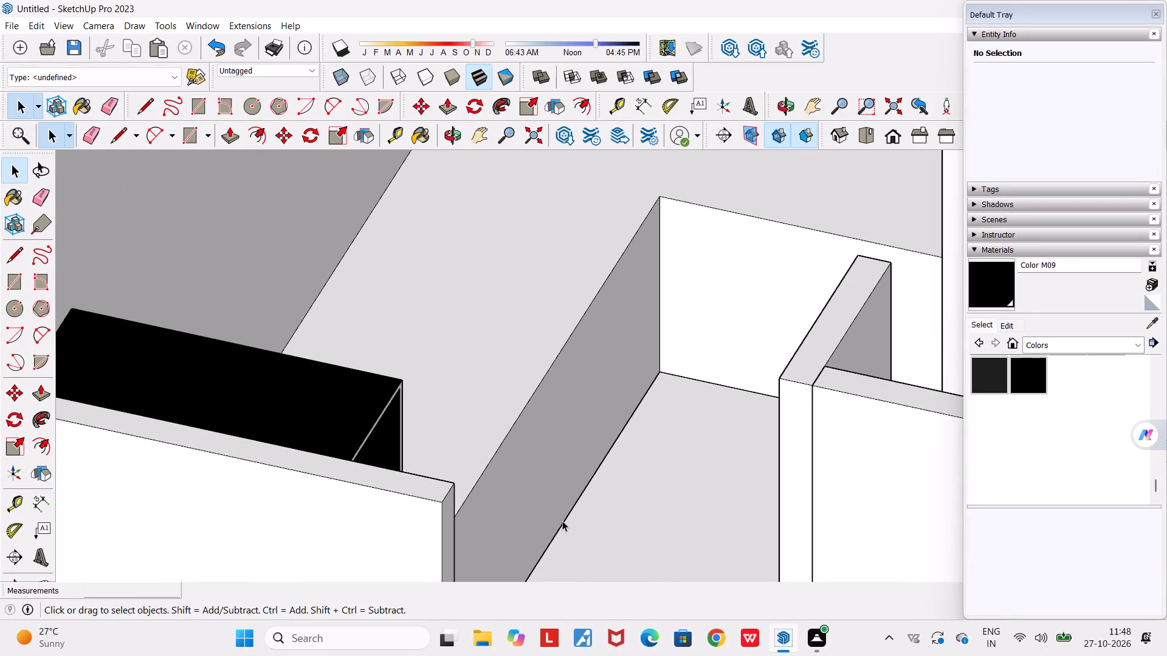
pyautogui.click(562, 520)
pyautogui.scroll(-5, 561, 525)
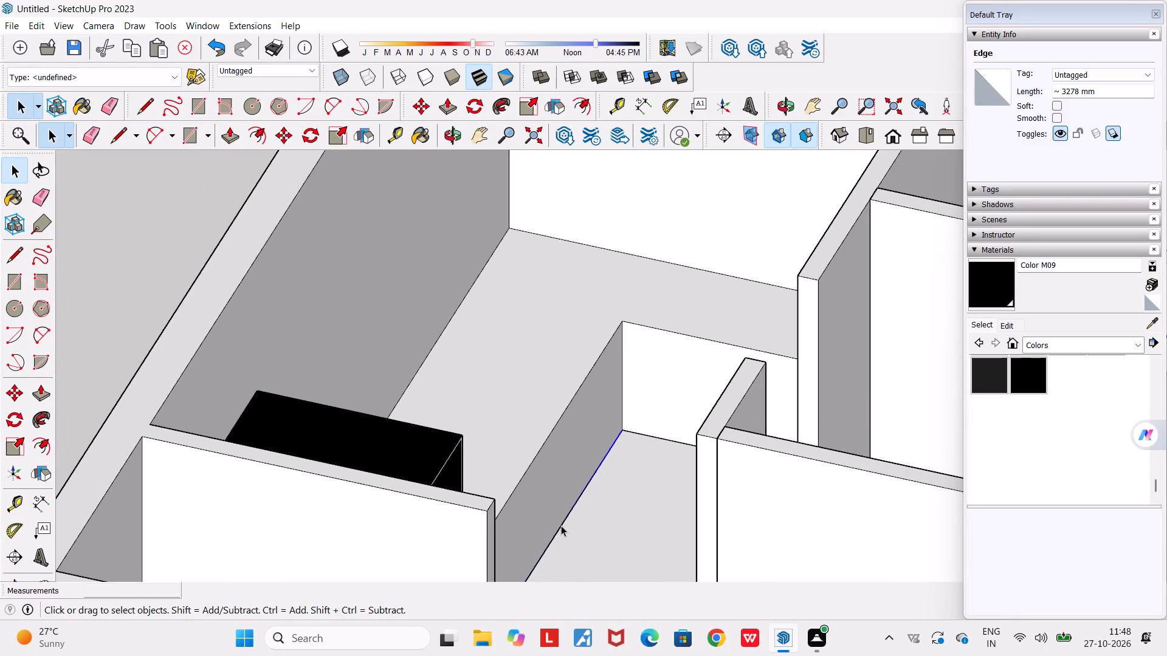
pyautogui.scroll(-3, 561, 525)
pyautogui.moveTo(561, 525); pyautogui.dragTo(468, 497, button='middle')
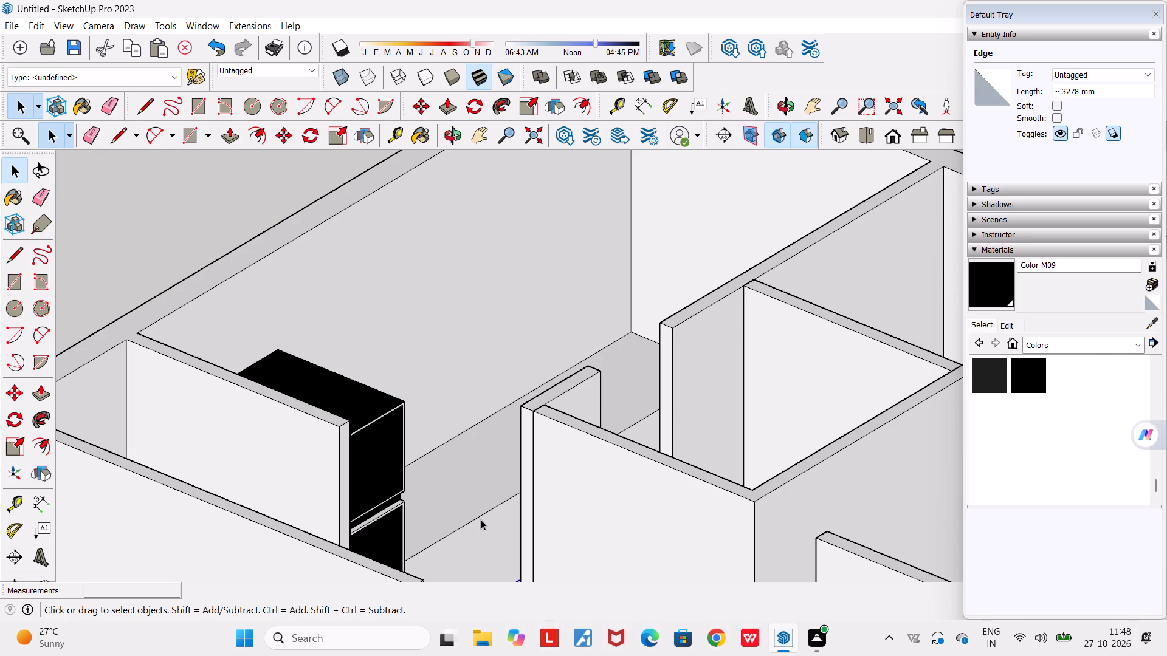
pyautogui.scroll(-7, 481, 519)
pyautogui.moveTo(466, 510); pyautogui.dragTo(319, 425, button='middle')
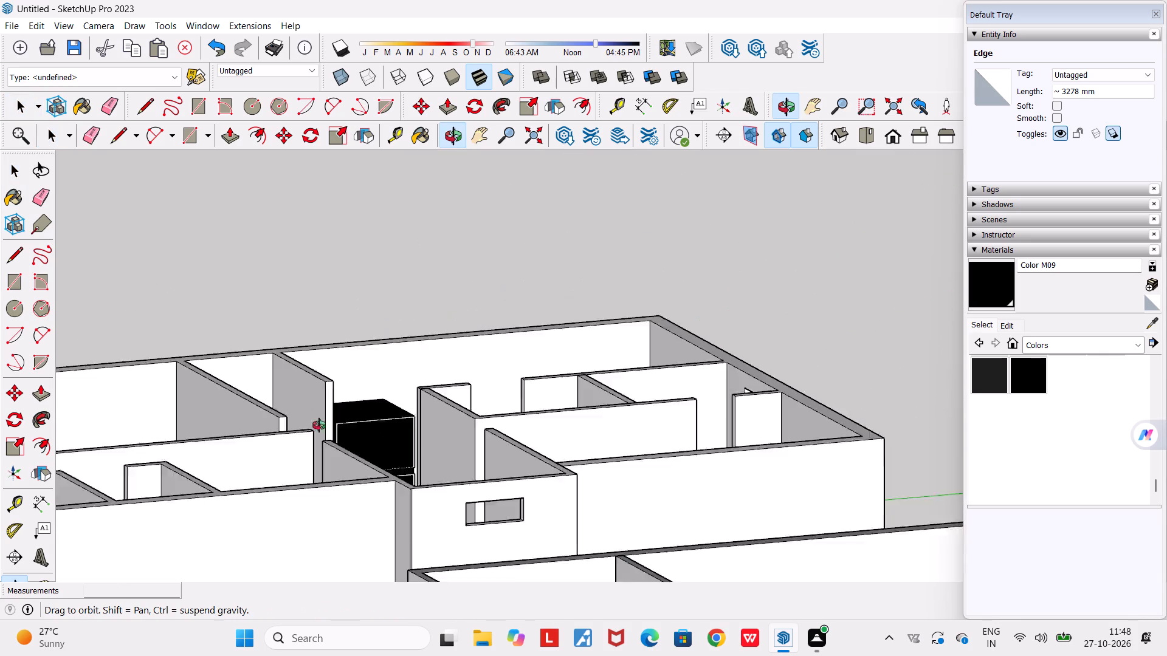
pyautogui.moveTo(319, 425); pyautogui.dragTo(591, 586, button='middle')
pyautogui.scroll(5, 525, 508)
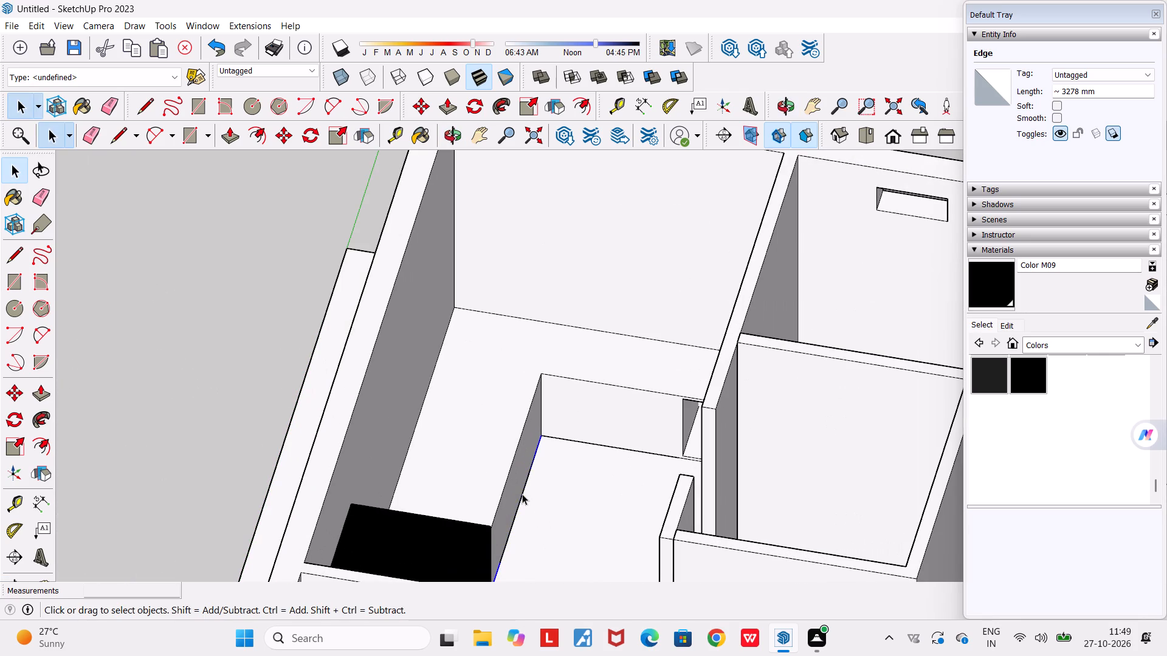
pyautogui.moveTo(608, 416); pyautogui.dragTo(584, 405, button='middle')
pyautogui.scroll(-3, 584, 405)
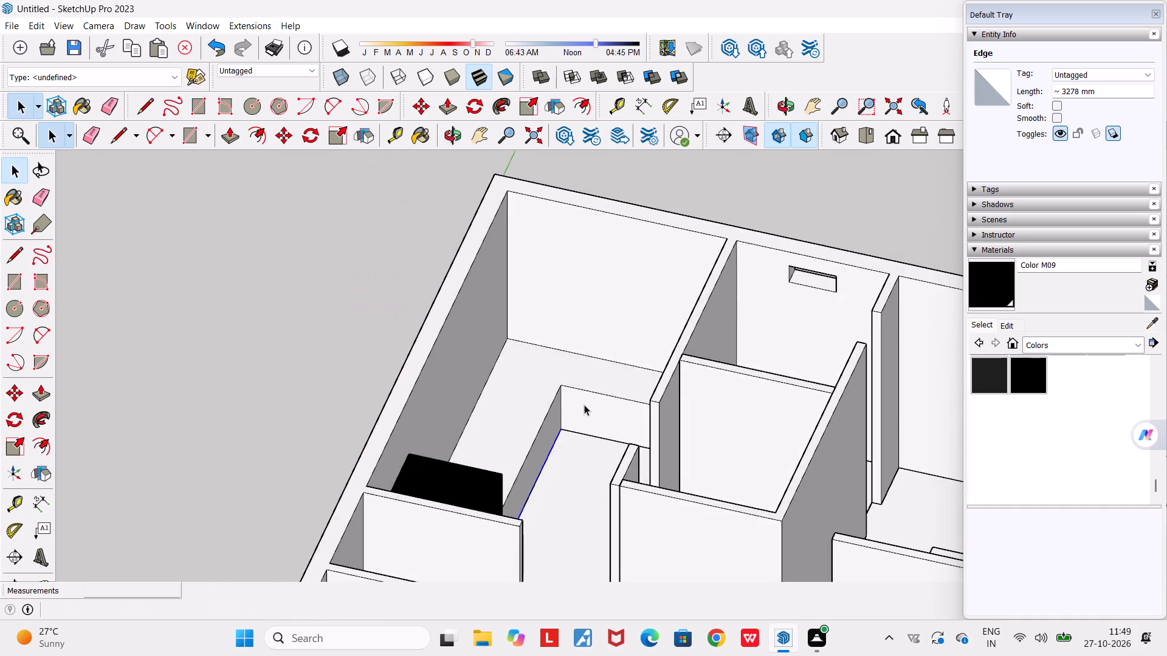
pyautogui.scroll(-6, 584, 405)
pyautogui.press('Escape')
pyautogui.click(357, 377)
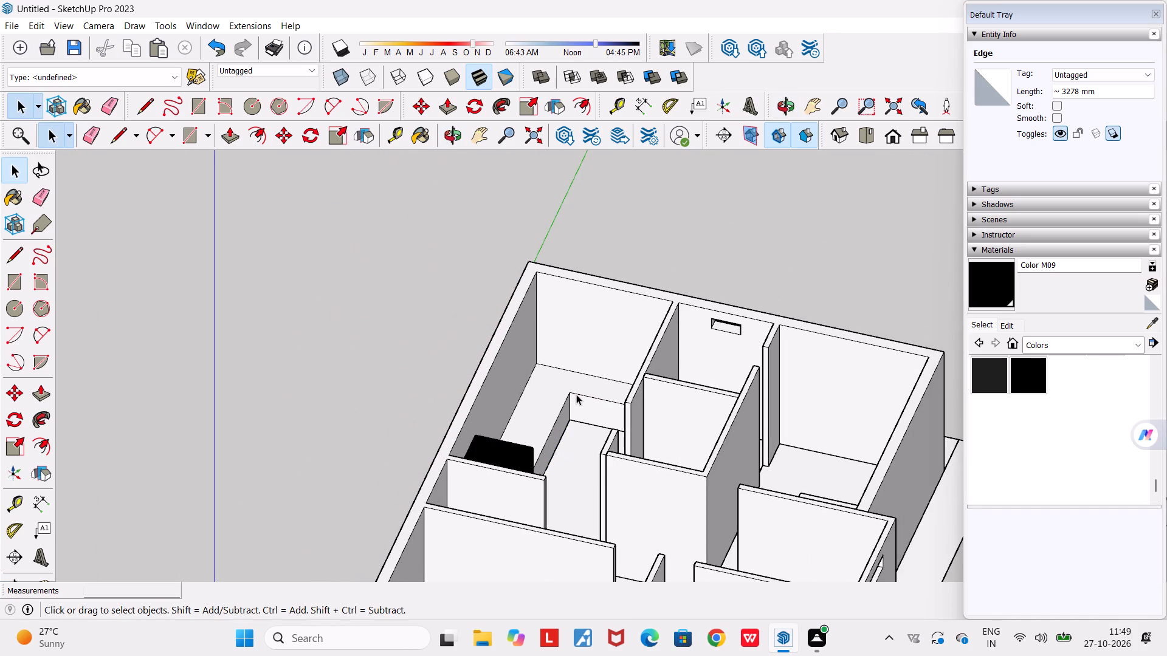
# Switch the material library from Colors to the Tile collection.
pyautogui.scroll(5, 577, 395)
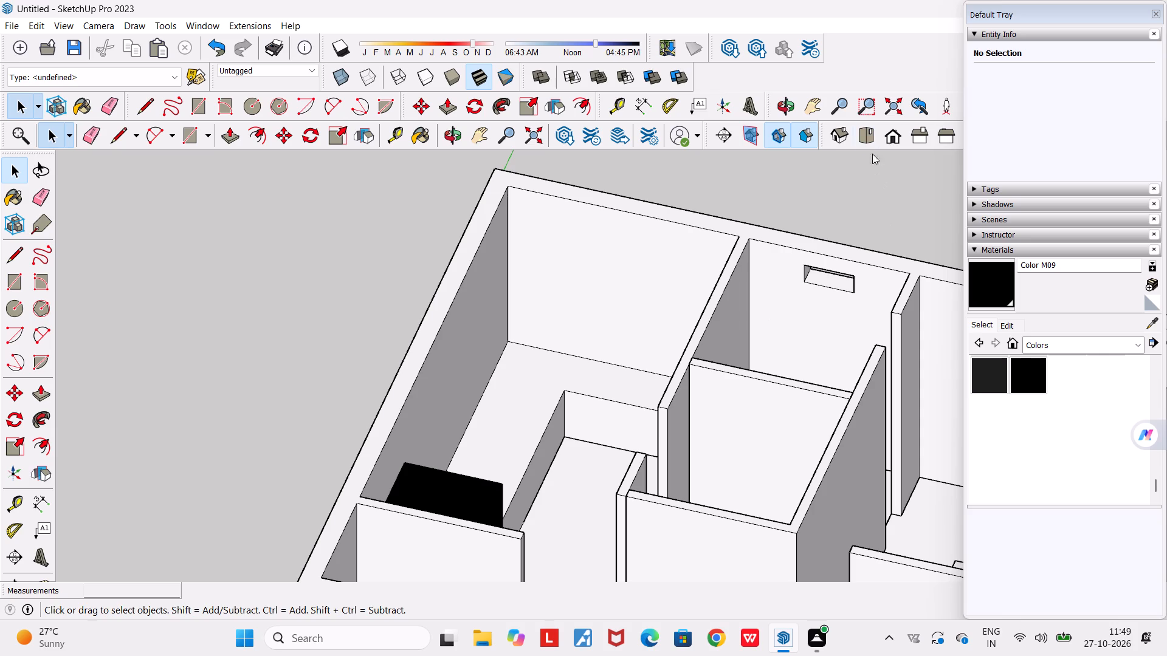
pyautogui.click(1102, 343)
pyautogui.scroll(1, 1054, 465)
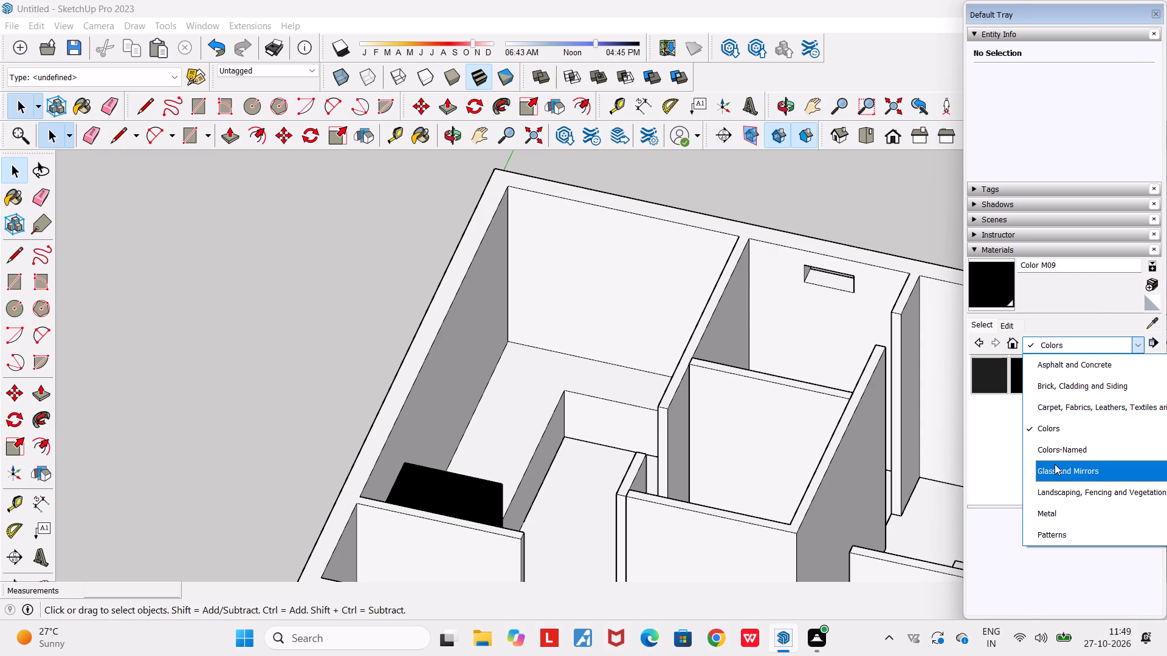
pyautogui.scroll(2, 1055, 459)
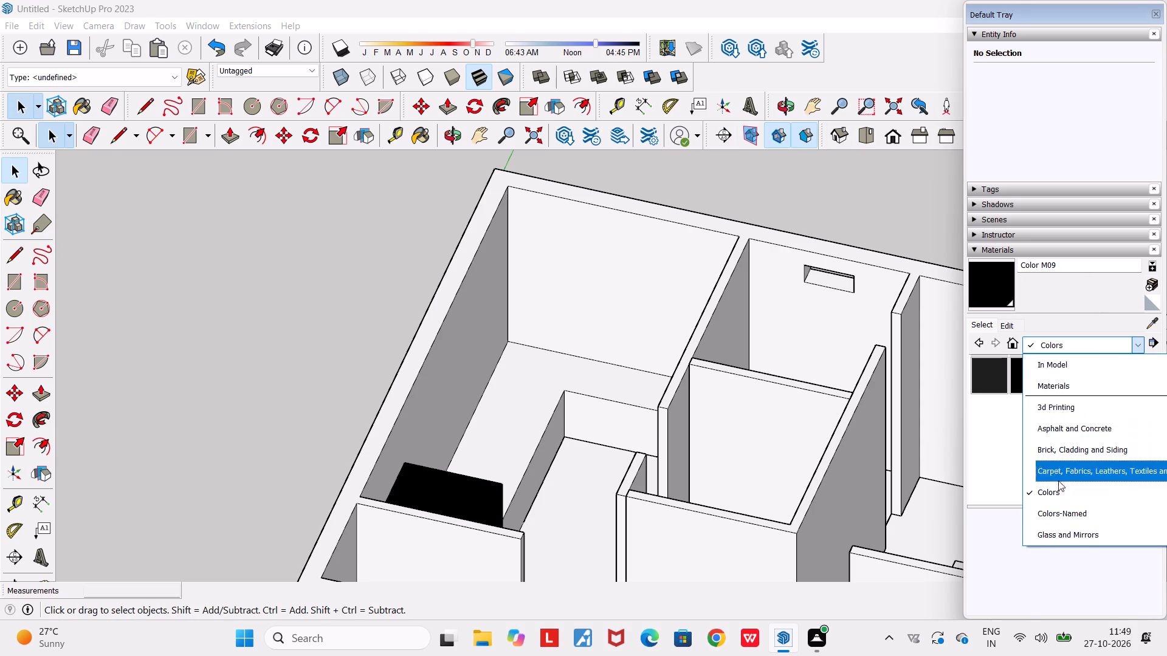
pyautogui.scroll(-2, 1058, 522)
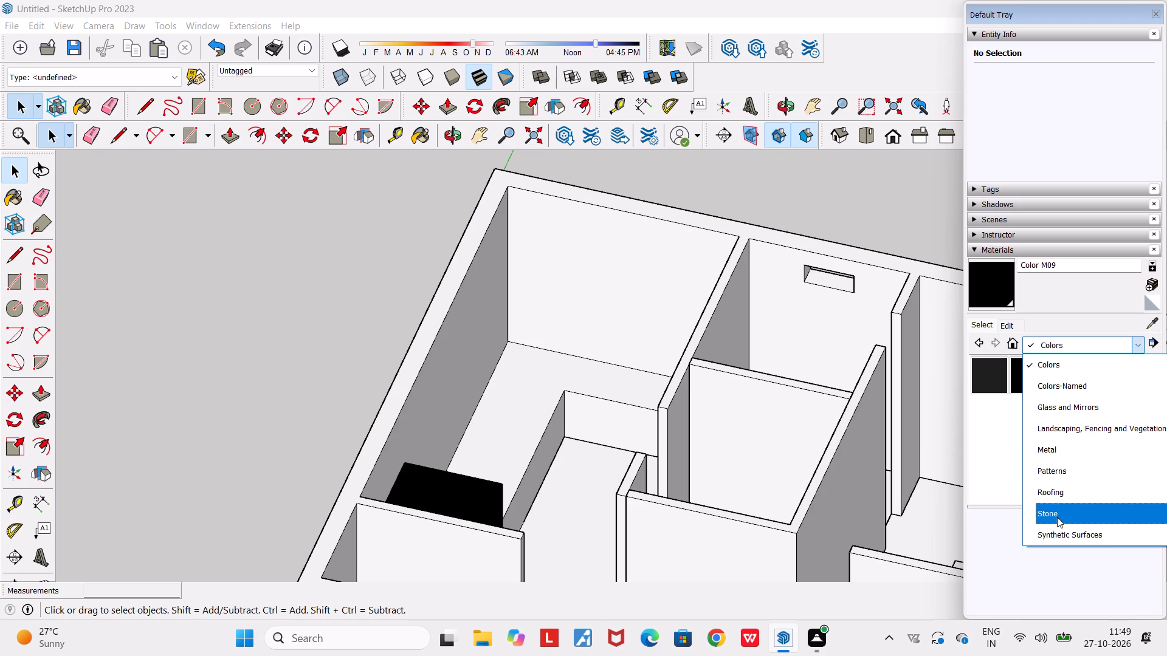
pyautogui.scroll(-2, 1057, 518)
pyautogui.click(1045, 462)
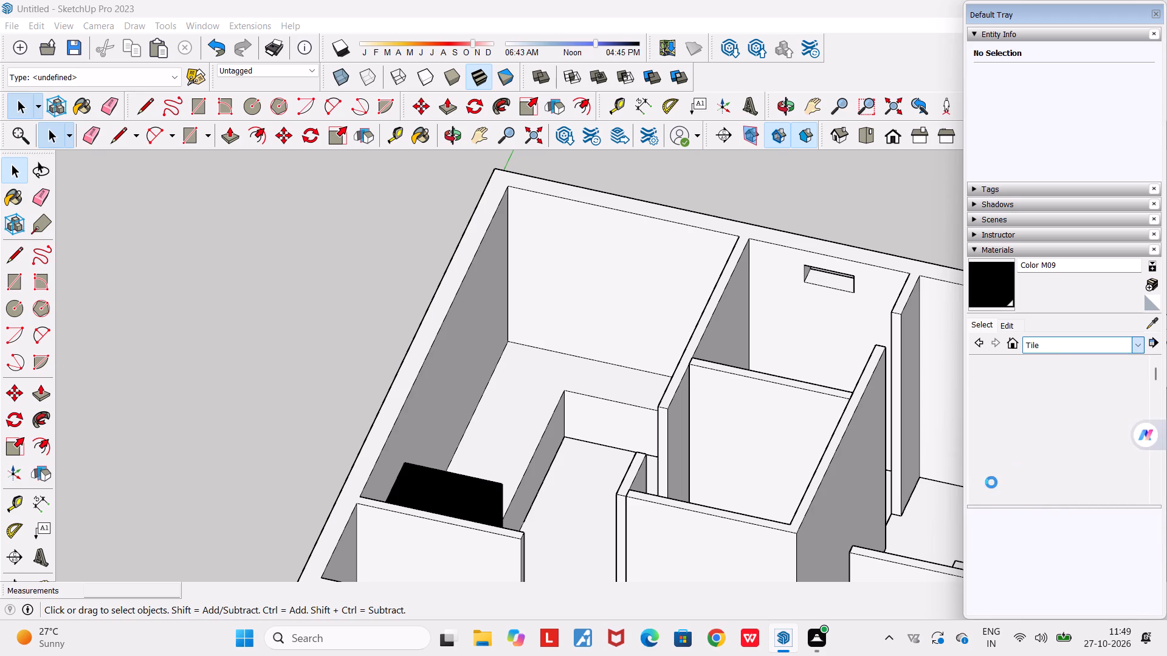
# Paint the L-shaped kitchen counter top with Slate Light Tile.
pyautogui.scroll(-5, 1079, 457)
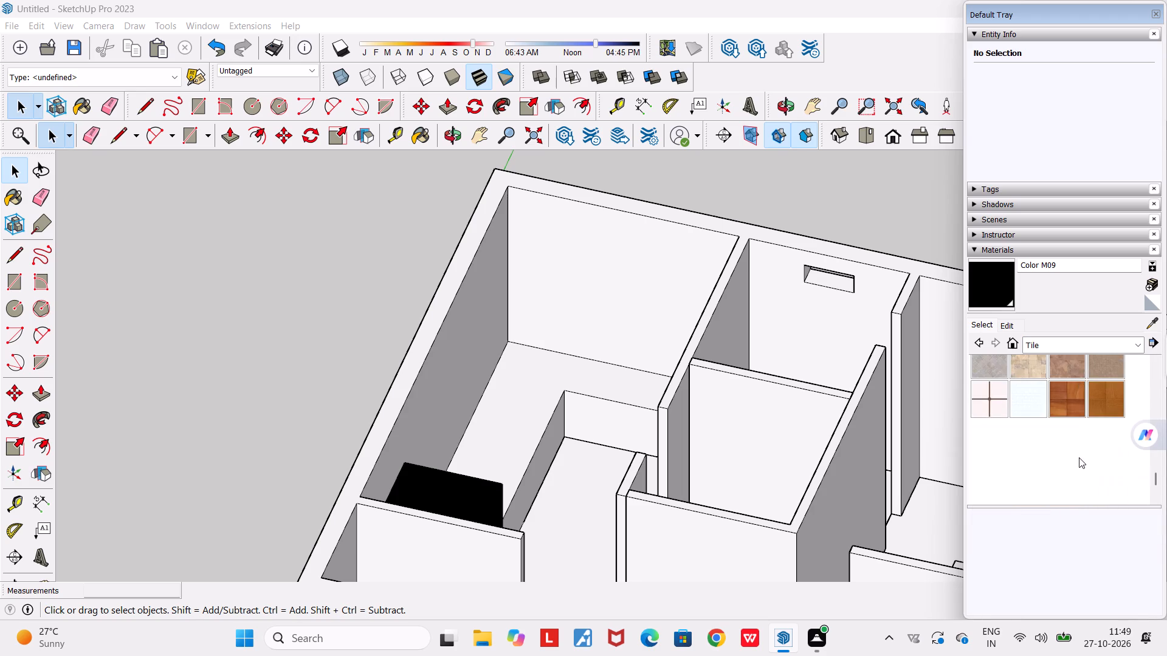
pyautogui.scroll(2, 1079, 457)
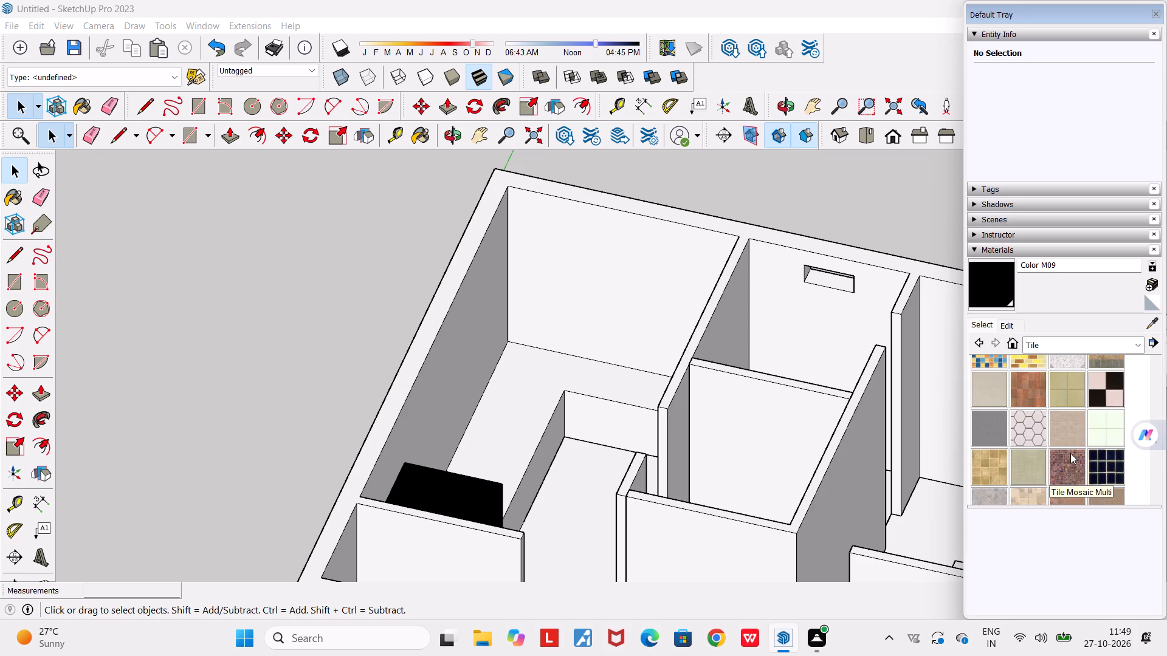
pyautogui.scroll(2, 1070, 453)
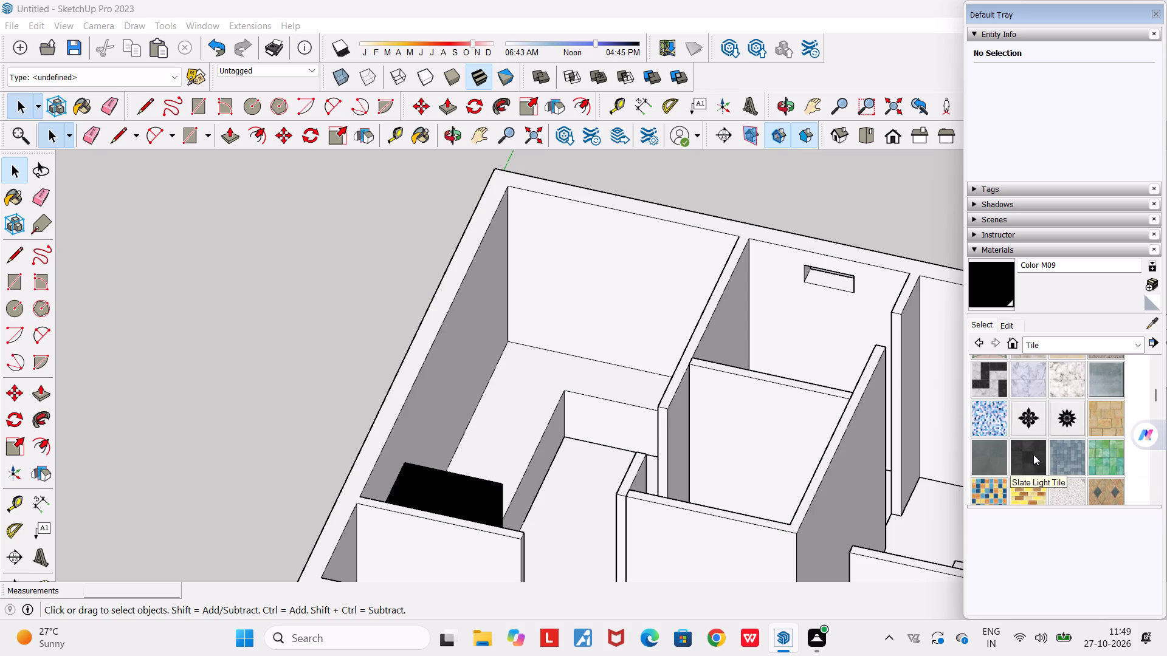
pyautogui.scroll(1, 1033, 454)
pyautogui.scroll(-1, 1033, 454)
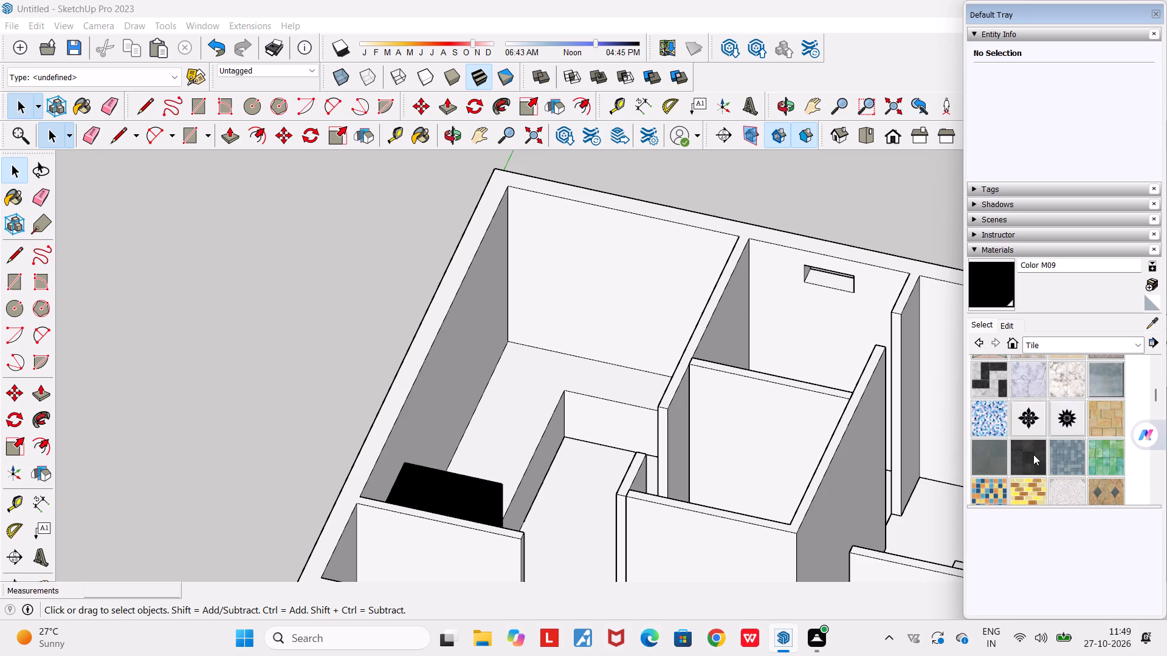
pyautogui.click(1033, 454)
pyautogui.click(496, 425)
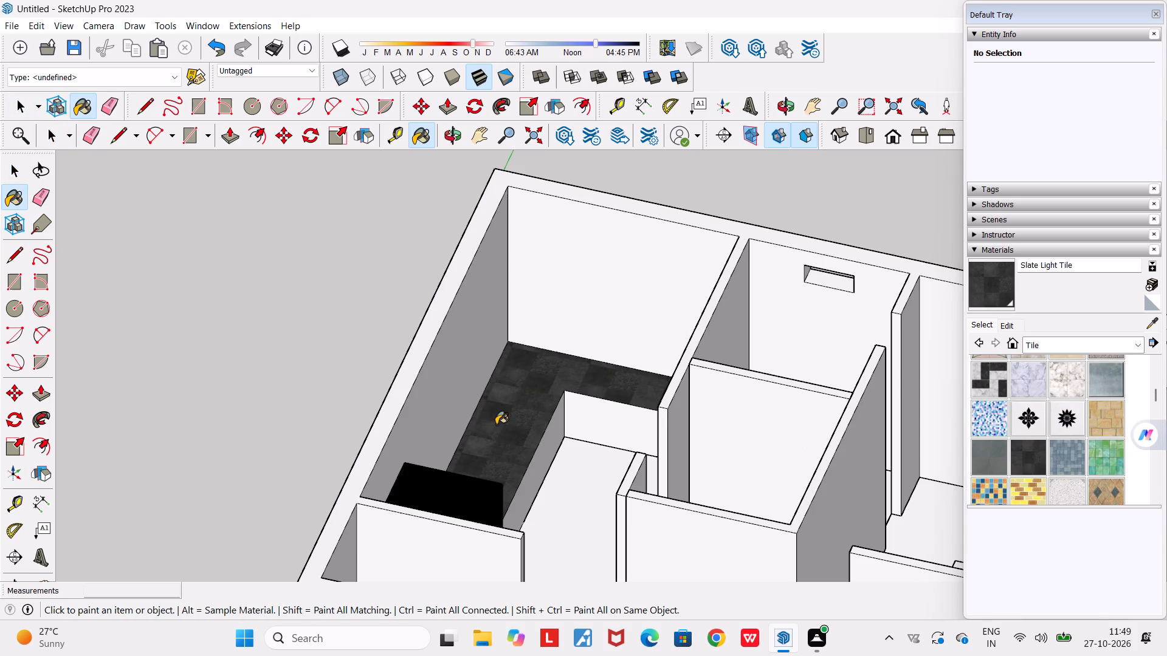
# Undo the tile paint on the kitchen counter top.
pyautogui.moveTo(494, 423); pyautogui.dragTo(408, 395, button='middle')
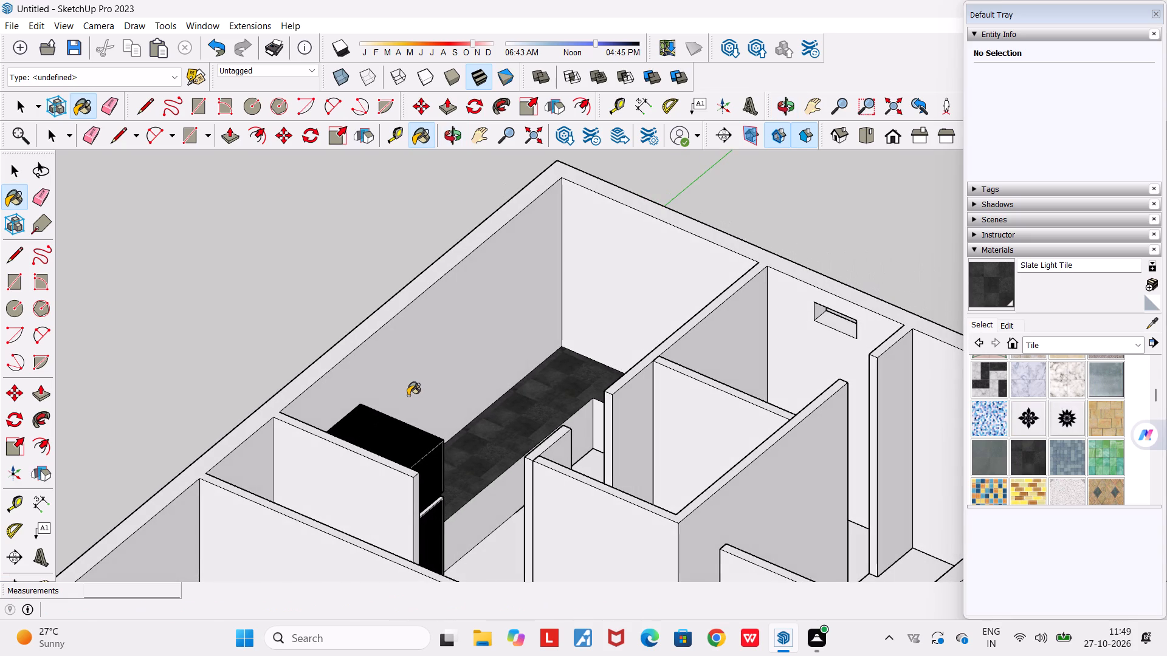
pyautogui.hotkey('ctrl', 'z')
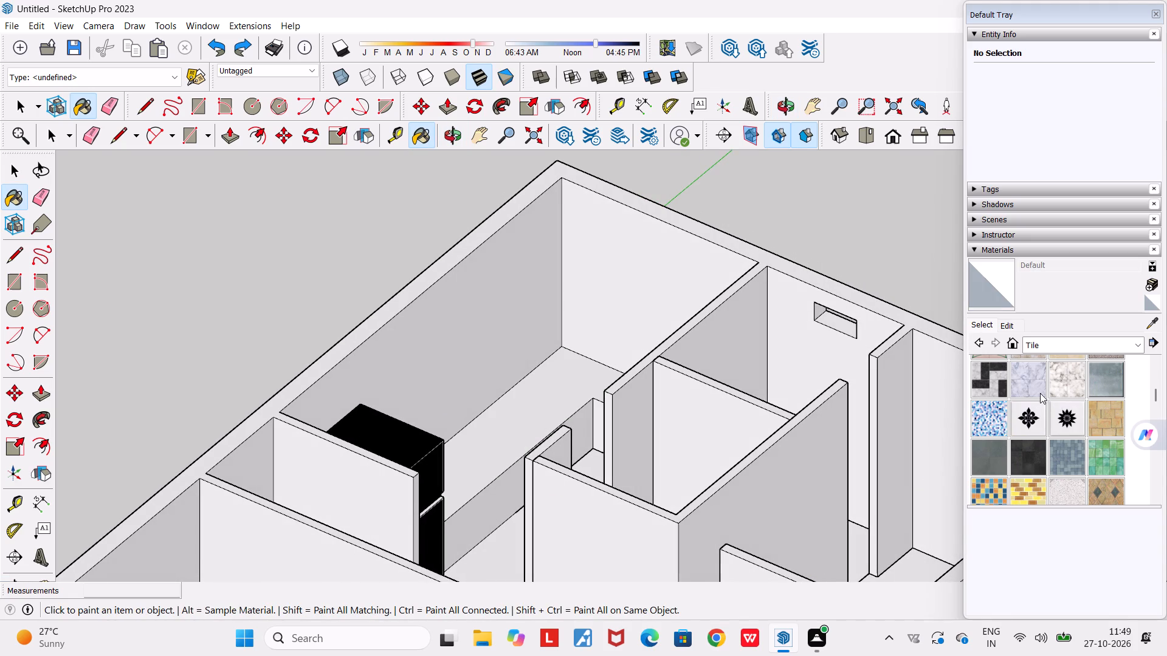
# Browse the Tile collection for a kitchen finish, considering Marble Carrara Gold Floor Tile.
pyautogui.click(1058, 384)
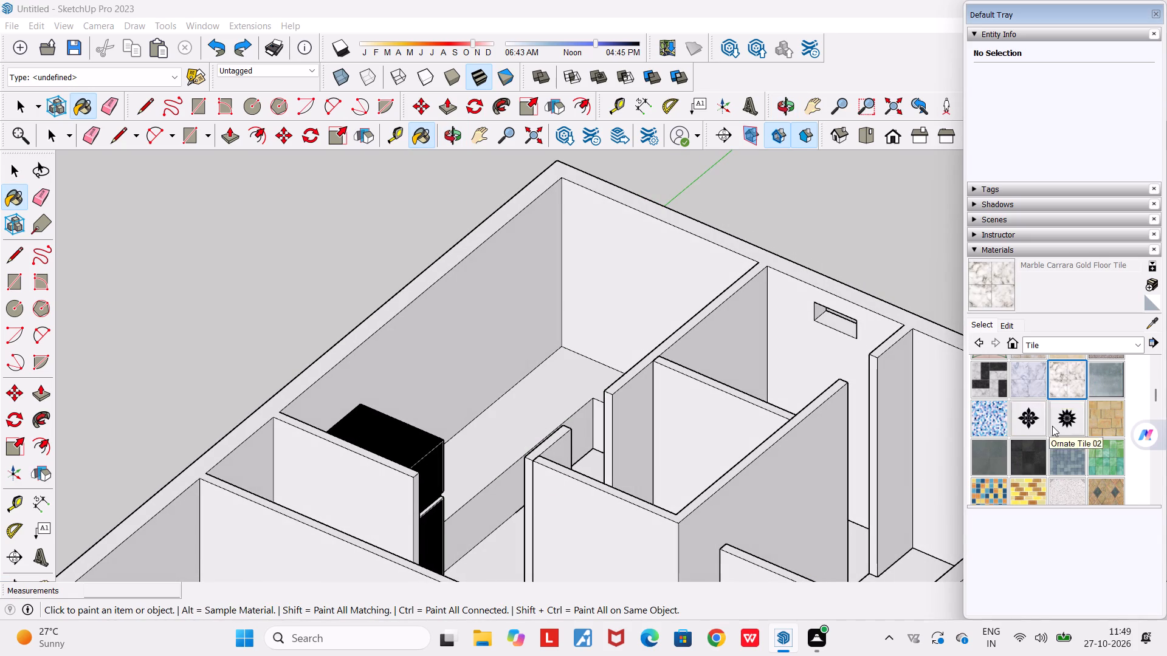
pyautogui.scroll(3, 1052, 426)
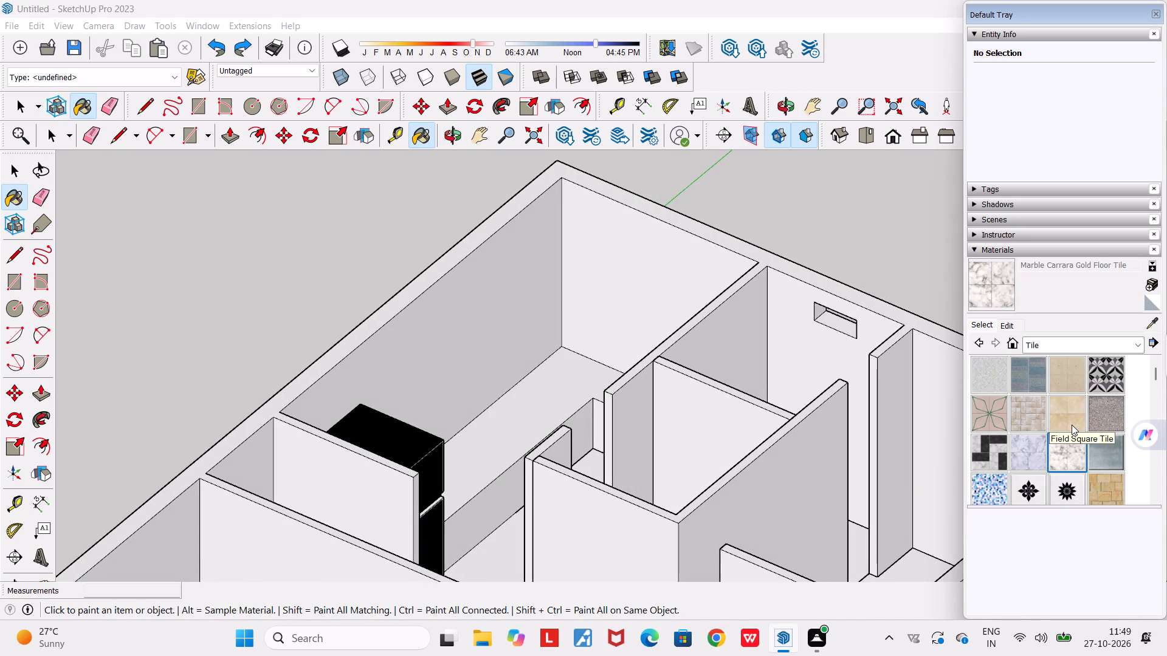
pyautogui.scroll(2, 1072, 425)
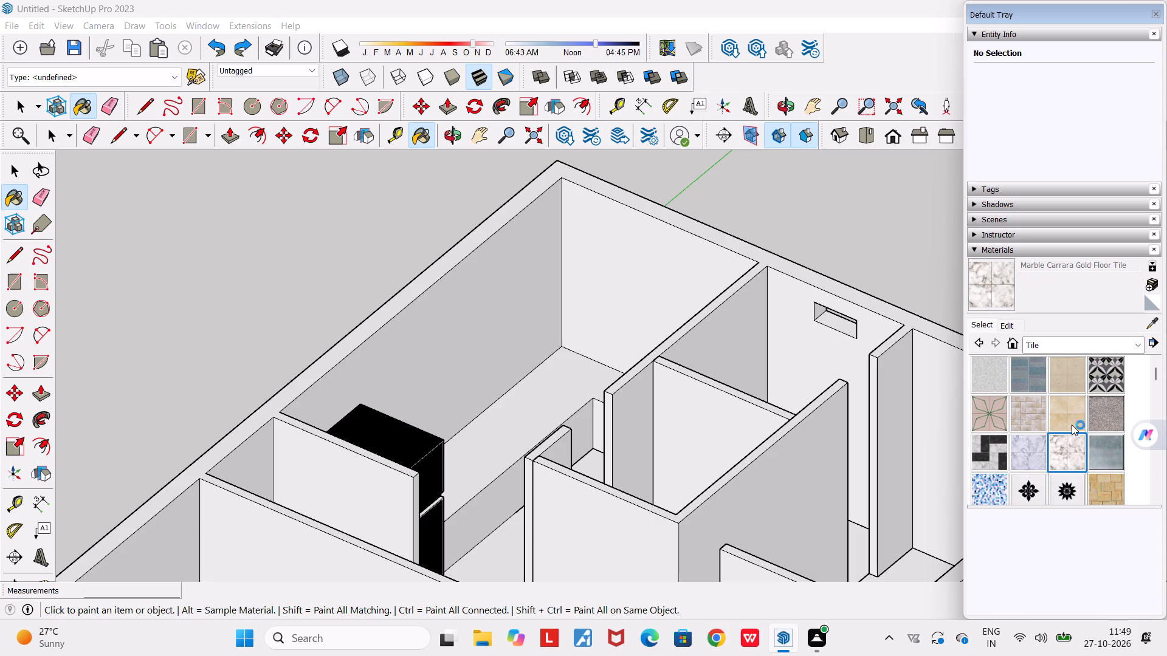
pyautogui.scroll(-3, 1037, 476)
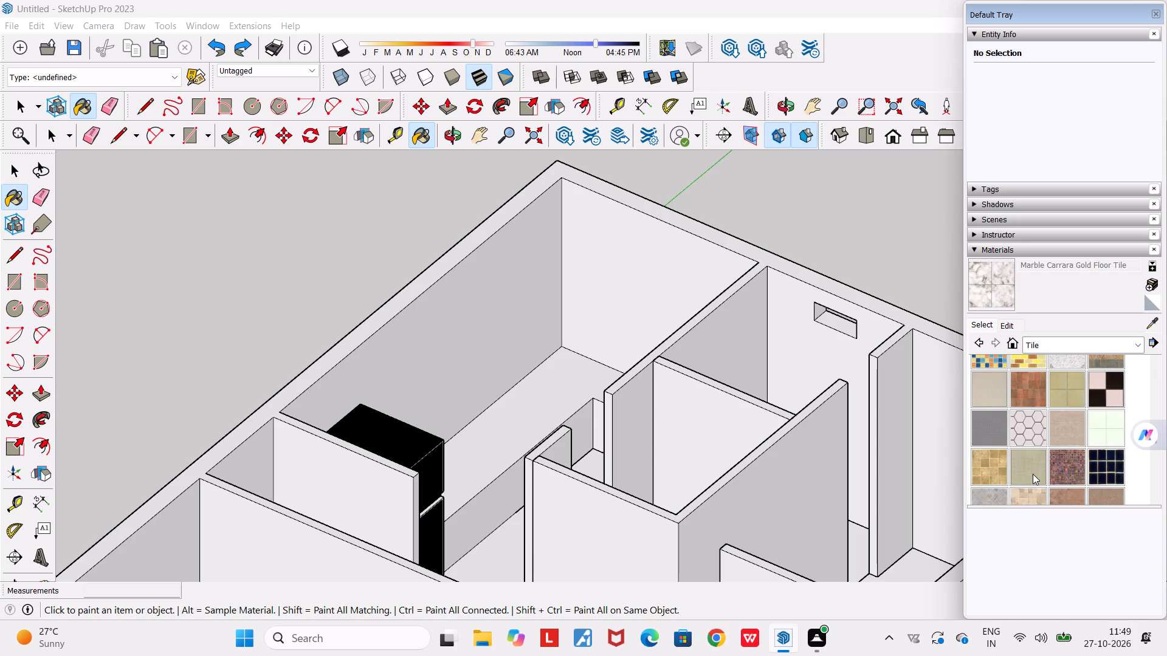
pyautogui.scroll(-1, 1033, 474)
pyautogui.scroll(2, 1033, 474)
pyautogui.scroll(-2, 1033, 474)
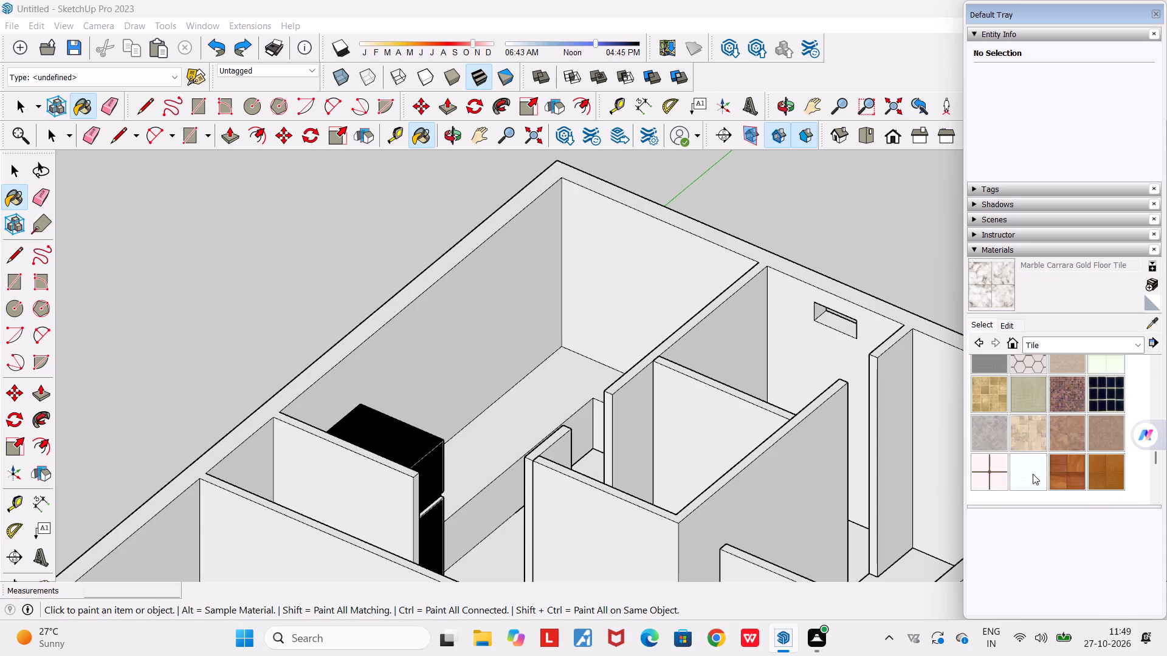
pyautogui.scroll(1, 1033, 474)
pyautogui.scroll(-1, 1033, 474)
pyautogui.scroll(6, 1033, 474)
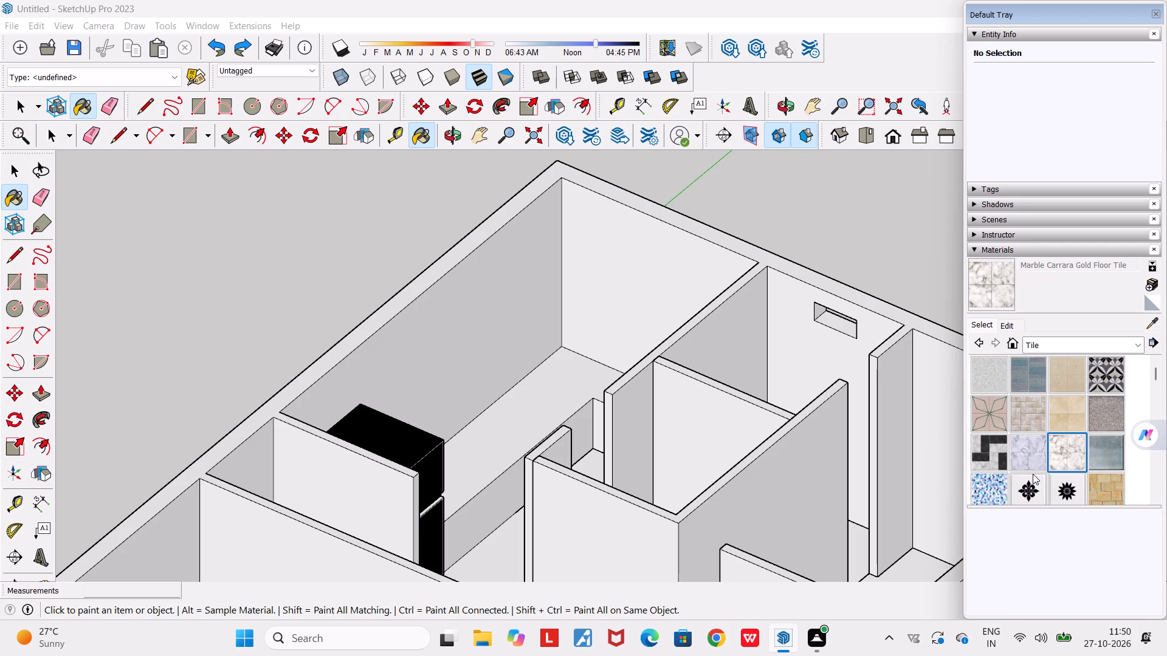
pyautogui.scroll(-1, 1033, 474)
# Paint the inner faces of the kitchen's long outer wall and adjoining end wall with Slate Light Tile.
pyautogui.click(1024, 456)
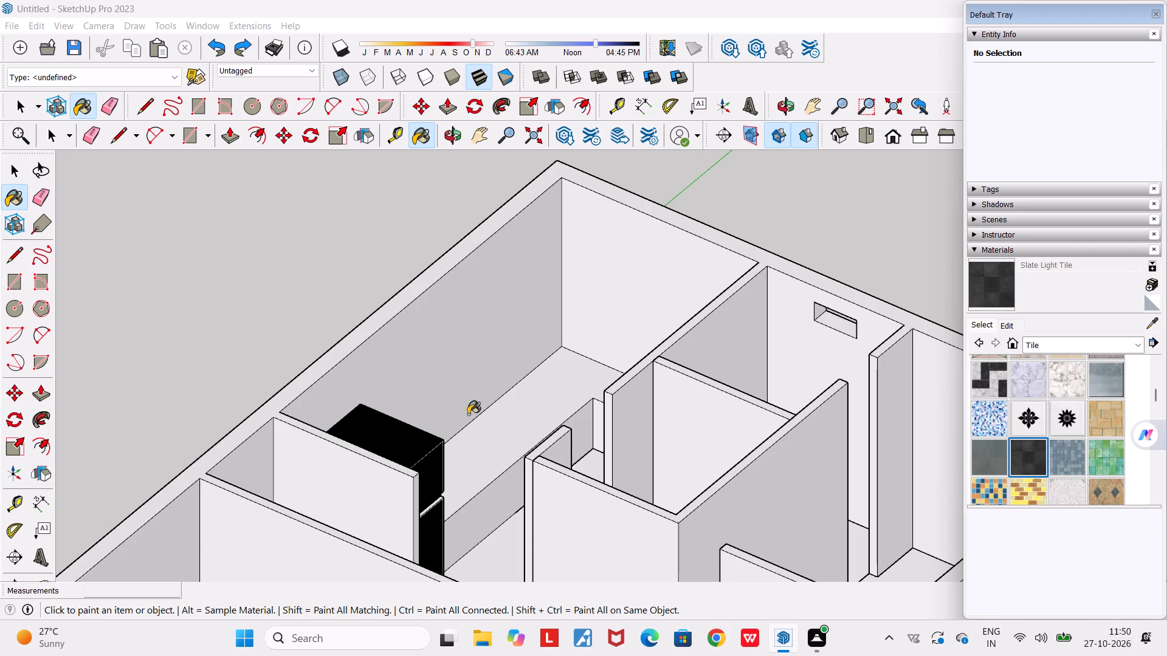
pyautogui.click(452, 367)
pyautogui.click(617, 293)
# Examine the tiled kitchen walls around the fridge and counter from several angles.
pyautogui.moveTo(594, 343); pyautogui.dragTo(825, 311, button='middle')
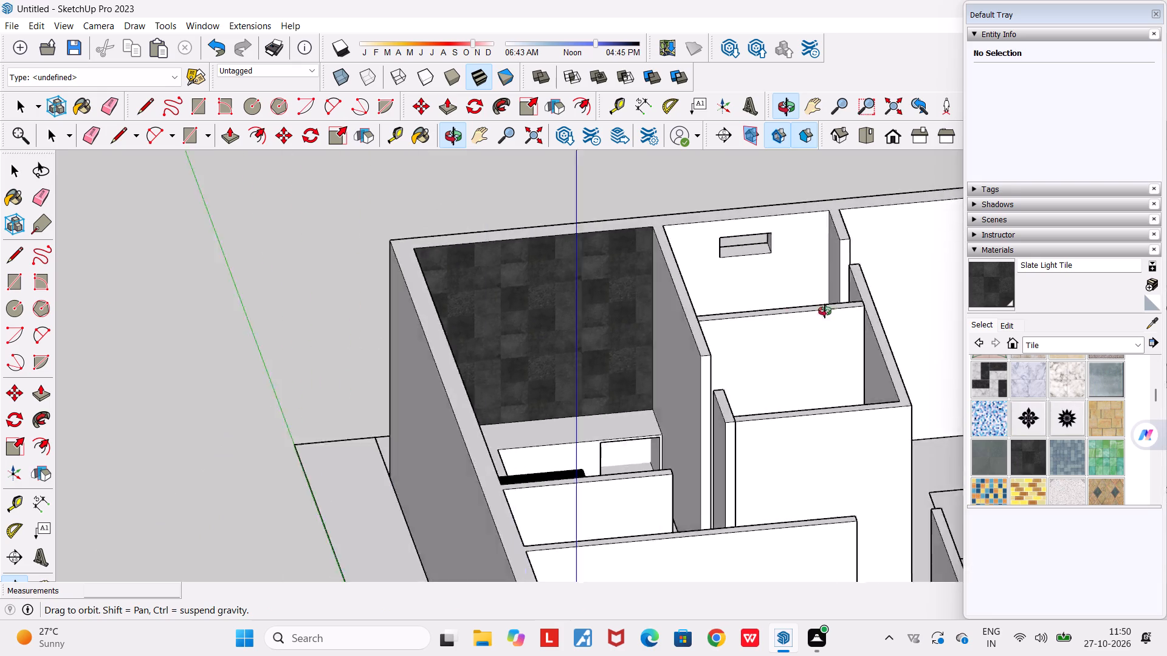
pyautogui.moveTo(825, 311); pyautogui.dragTo(467, 294, button='middle')
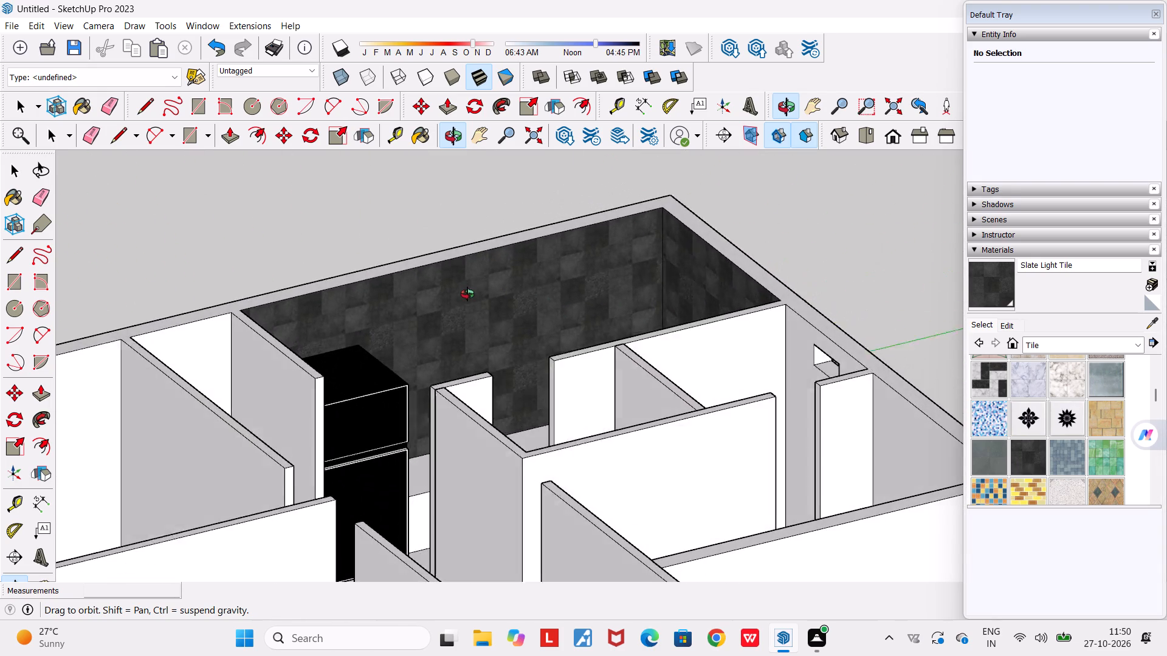
pyautogui.moveTo(467, 294); pyautogui.dragTo(298, 341, button='middle')
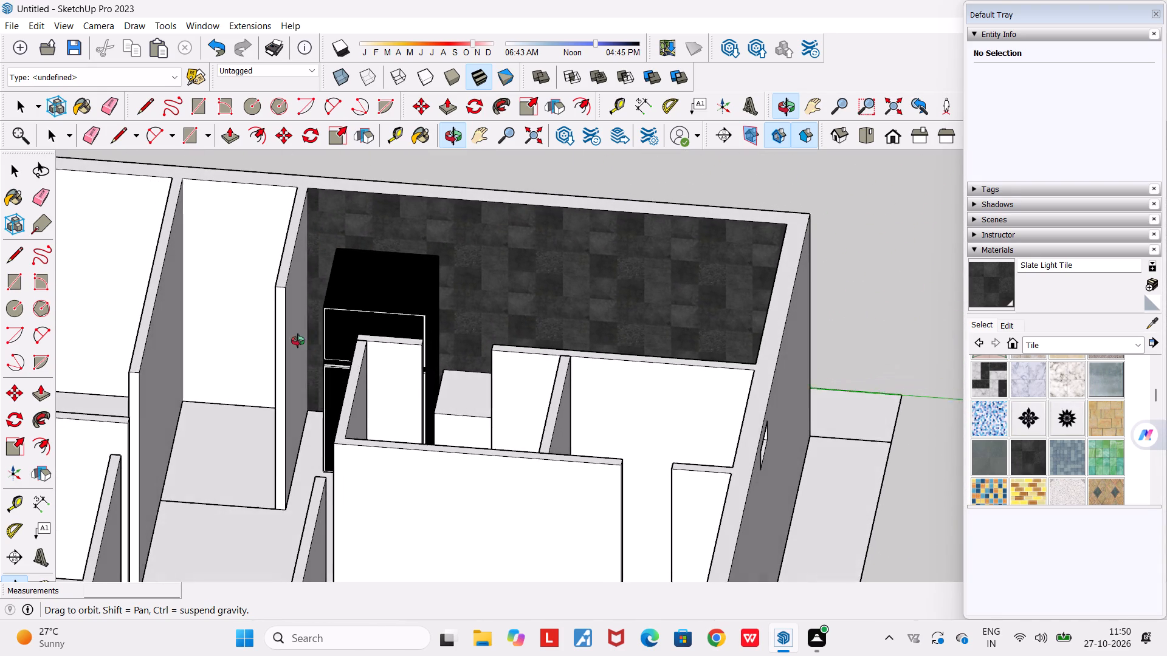
pyautogui.moveTo(298, 341); pyautogui.dragTo(300, 340, button='middle')
pyautogui.scroll(2, 513, 302)
pyautogui.moveTo(508, 312); pyautogui.dragTo(695, 311, button='middle')
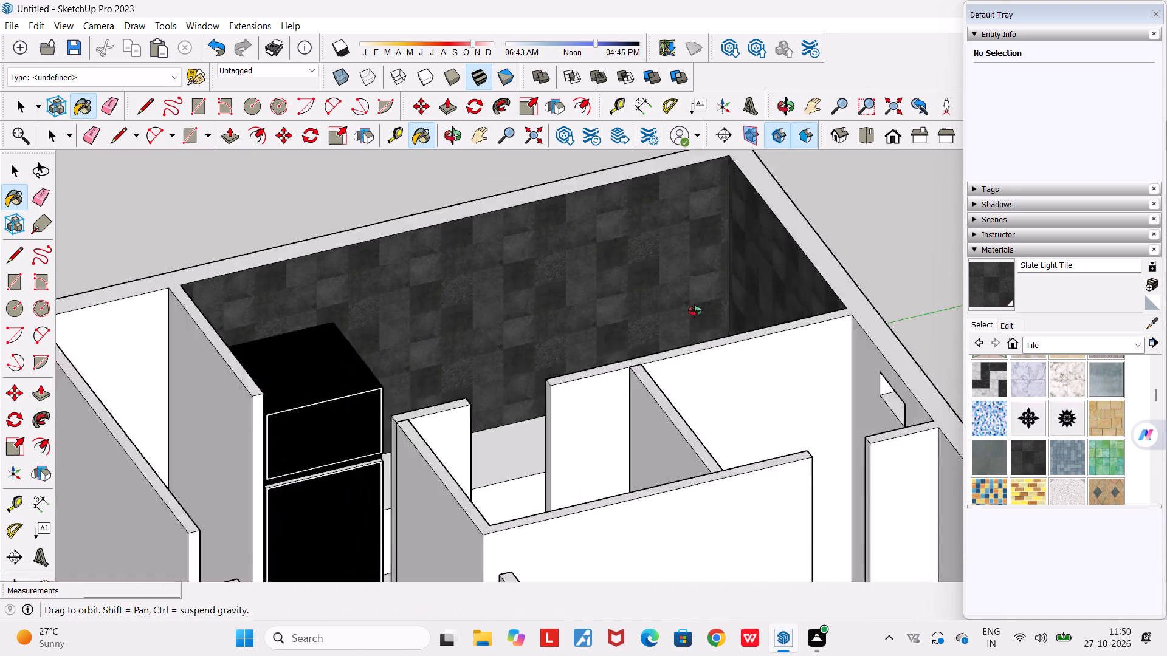
pyautogui.moveTo(695, 311); pyautogui.dragTo(852, 289, button='middle')
pyautogui.scroll(3, 642, 255)
pyautogui.moveTo(627, 287); pyautogui.dragTo(628, 287, button='middle')
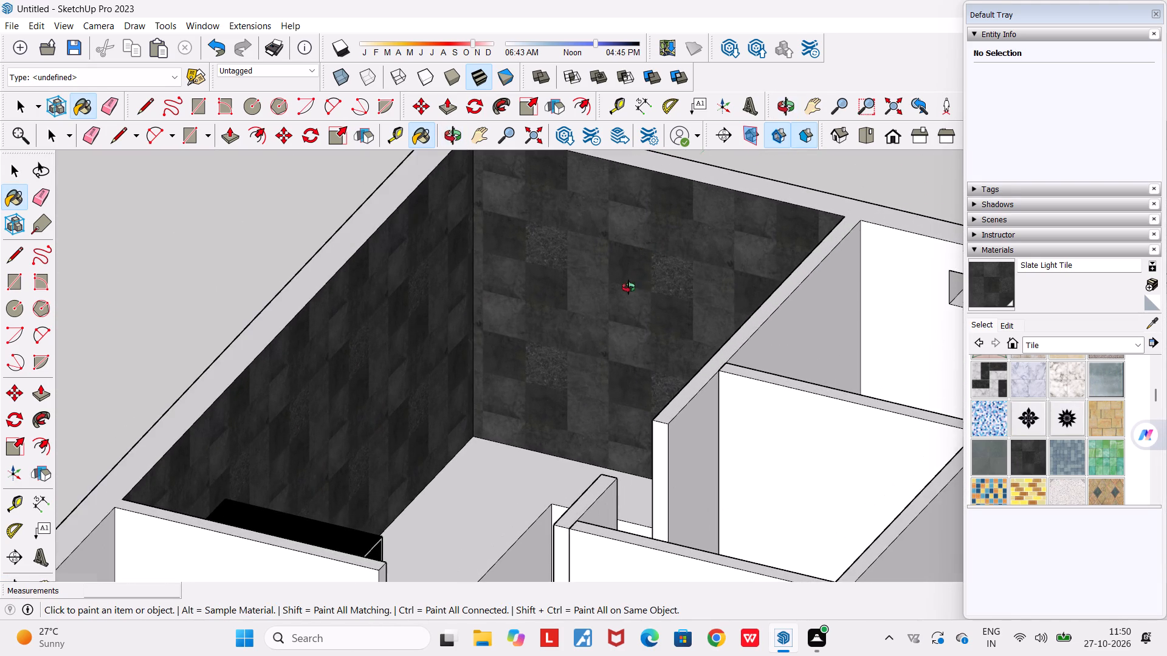
# Undo the Slate Light Tile paint on the kitchen's end wall and long outer wall.
pyautogui.moveTo(628, 287); pyautogui.dragTo(525, 268, button='middle')
pyautogui.hotkey('ctrl', 'z')
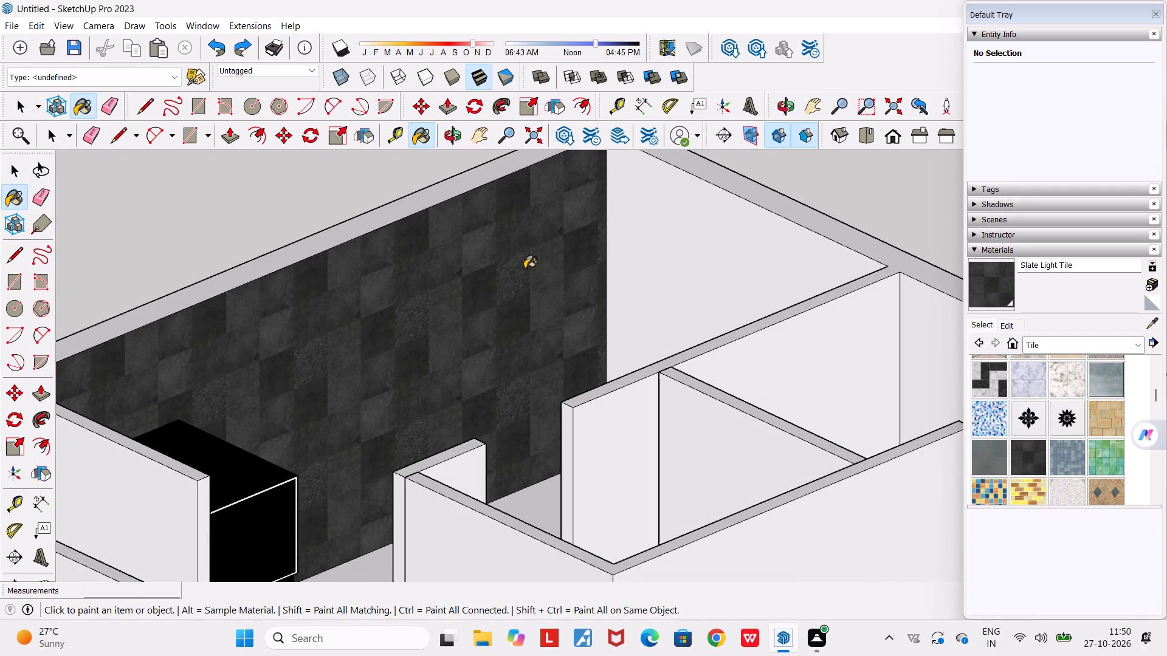
pyautogui.hotkey('ctrl', 'c')
pyautogui.hotkey('ctrl', 'z')
# Examine the kitchen's long outer wall above the counter and beside the fridge from several angles.
pyautogui.moveTo(525, 268); pyautogui.dragTo(340, 292, button='middle')
pyautogui.scroll(-5, 340, 292)
pyautogui.scroll(4, 410, 316)
pyautogui.moveTo(417, 326); pyautogui.dragTo(333, 419, button='middle')
pyautogui.scroll(1, 422, 341)
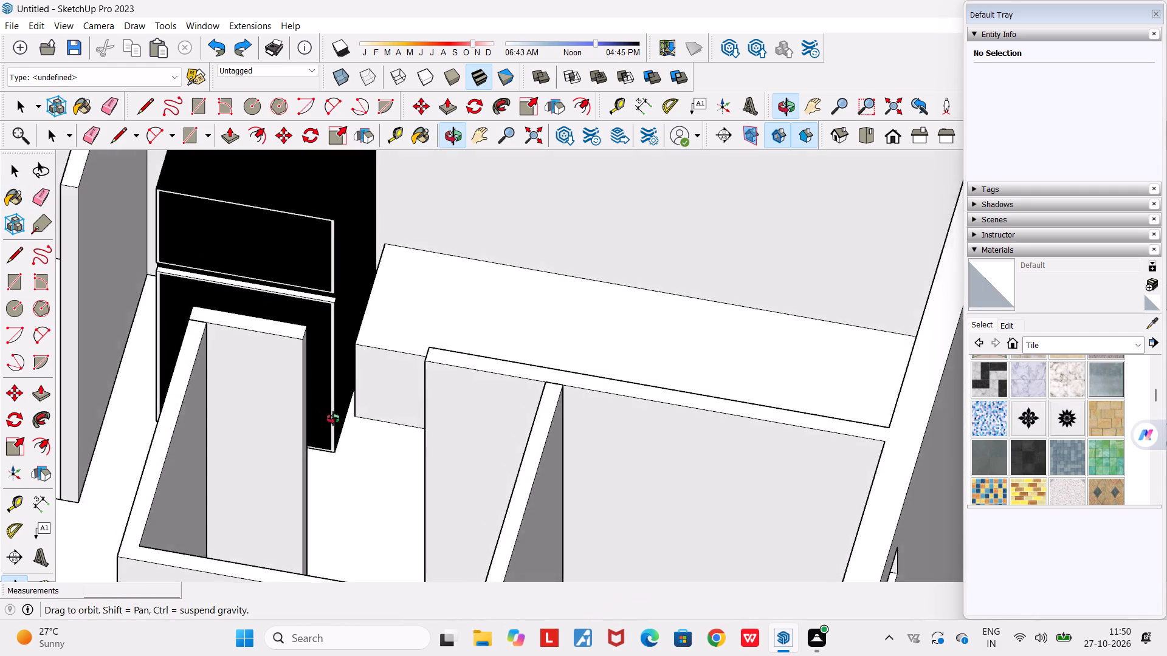
pyautogui.moveTo(333, 419); pyautogui.dragTo(370, 427, button='middle')
pyautogui.scroll(-11, 370, 427)
pyautogui.scroll(4, 469, 338)
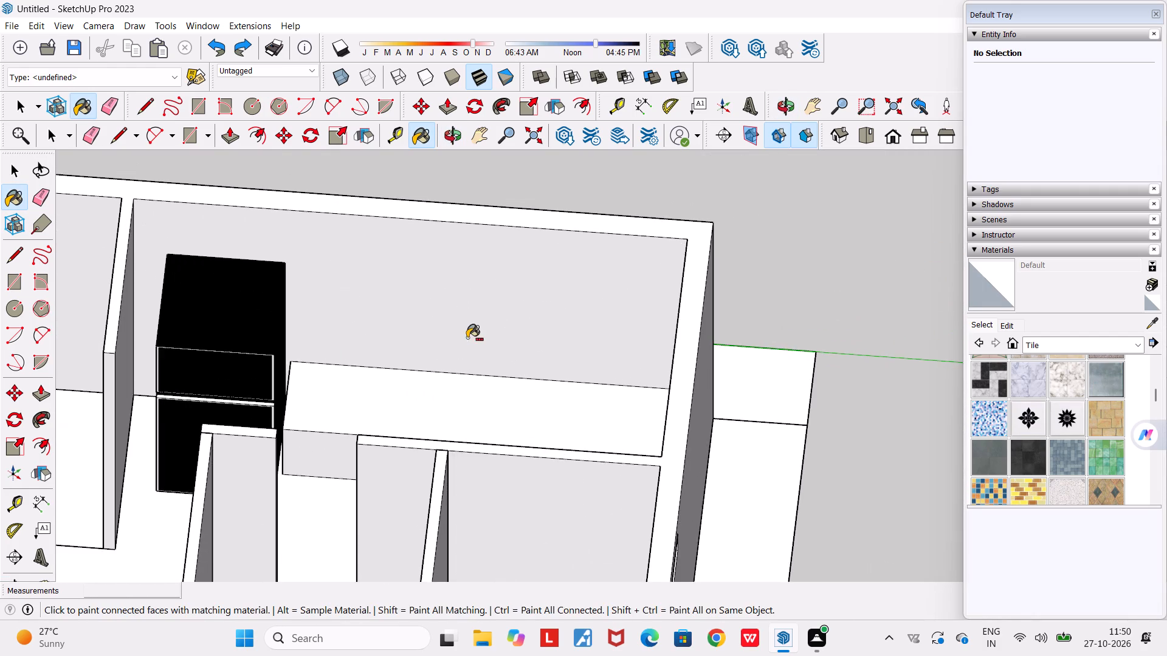
pyautogui.moveTo(467, 383); pyautogui.dragTo(947, 344, button='middle')
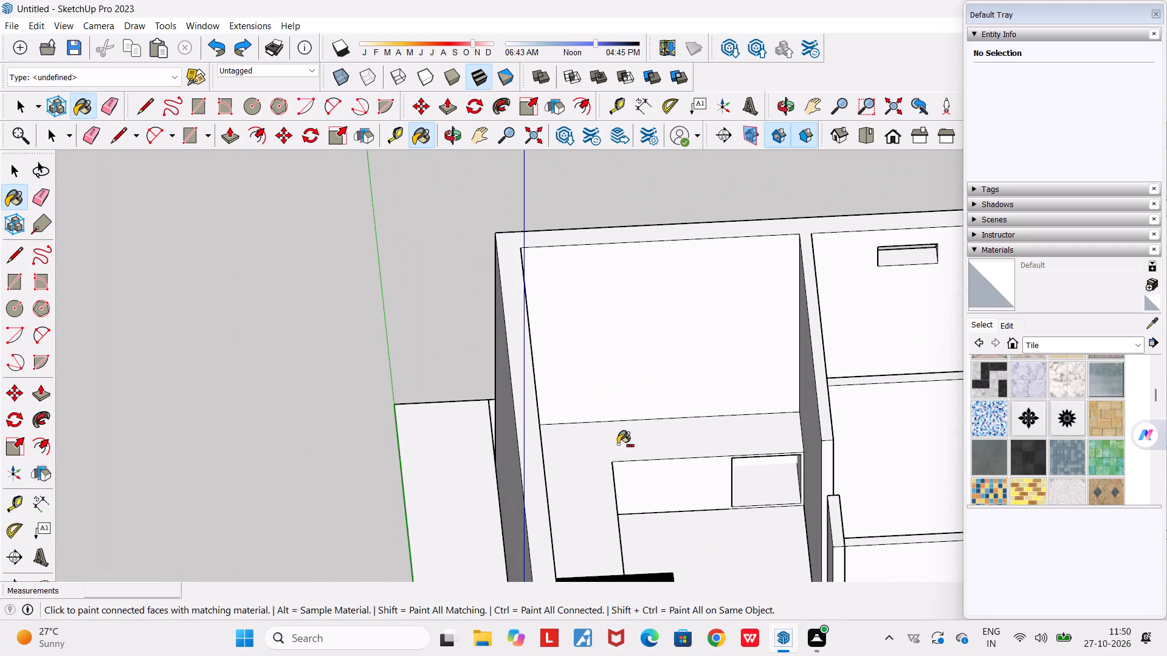
pyautogui.moveTo(619, 445); pyautogui.dragTo(487, 426, button='middle')
pyautogui.scroll(-2, 487, 426)
pyautogui.moveTo(503, 426); pyautogui.dragTo(331, 389, button='middle')
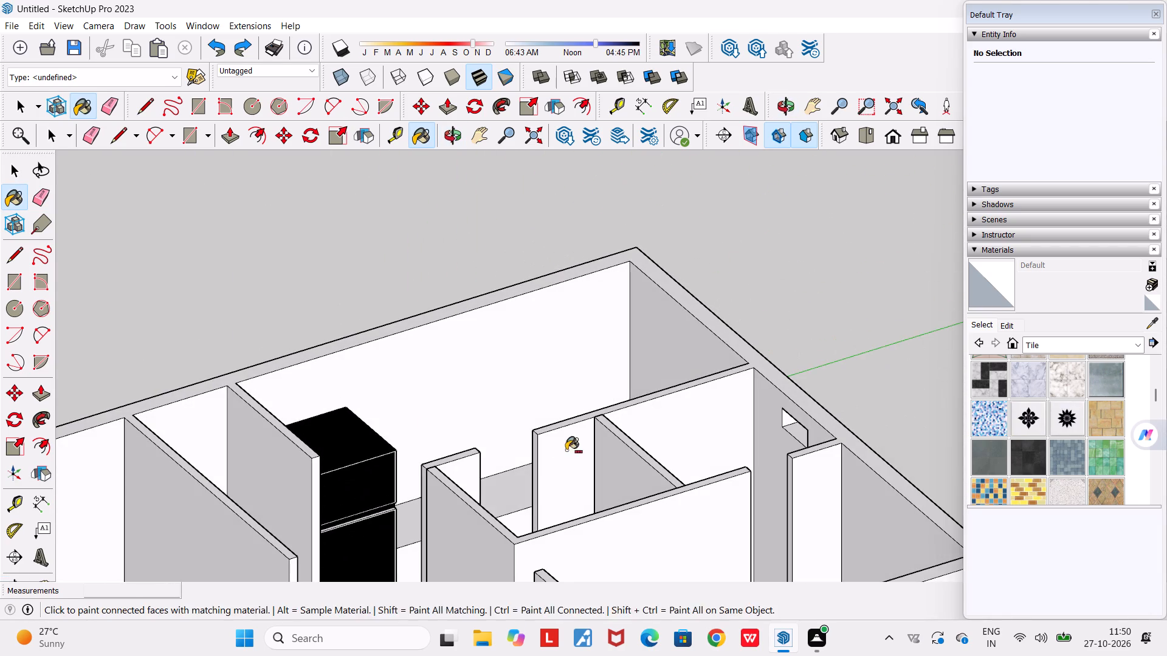
pyautogui.moveTo(568, 451); pyautogui.dragTo(440, 530, button='middle')
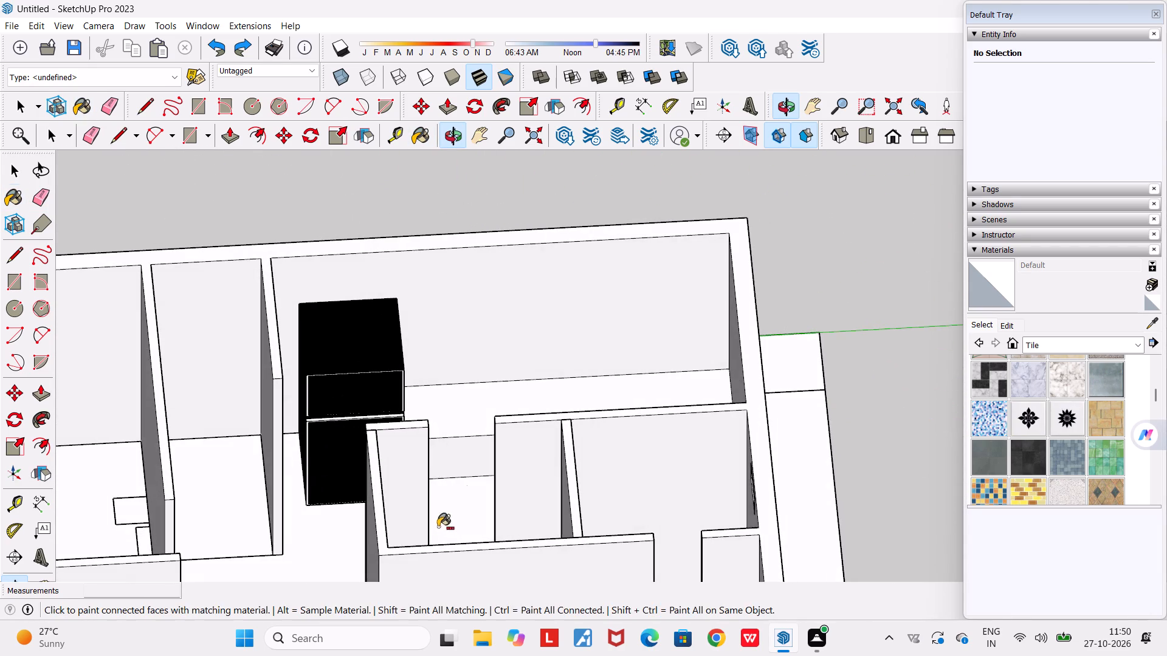
pyautogui.scroll(4, 574, 289)
pyautogui.moveTo(574, 289); pyautogui.dragTo(517, 295, button='middle')
# Place horizontal guides on the kitchen's long outer wall, one 580 mm below its top inner edge and another 750 mm below that guide.
pyautogui.press('space')
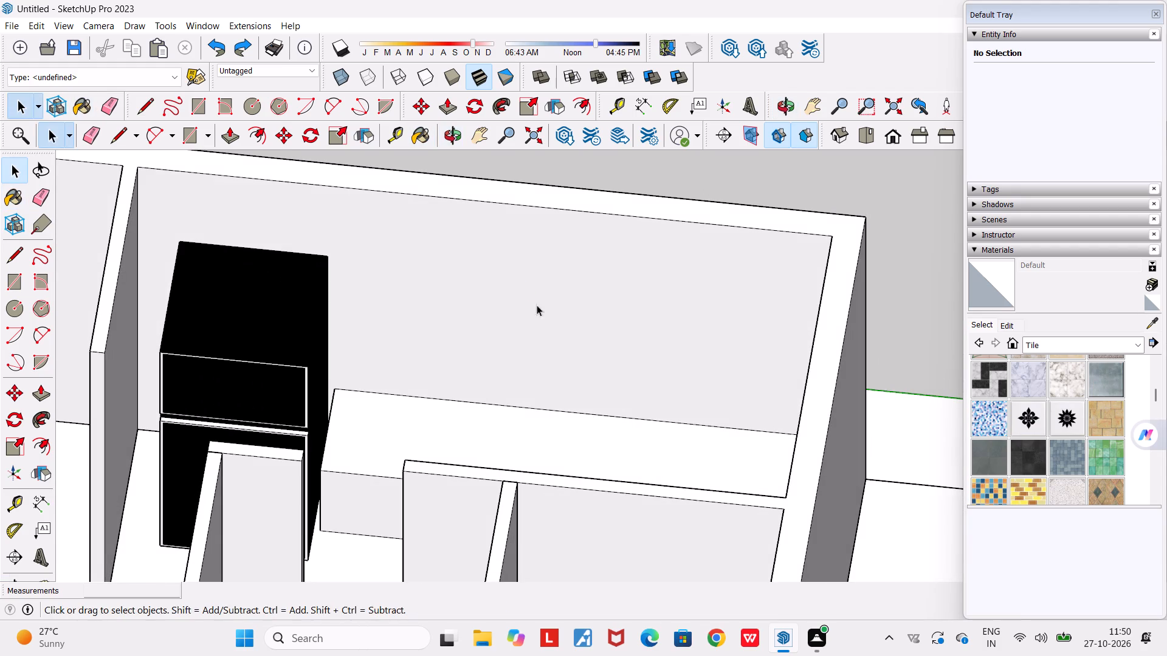
pyautogui.moveTo(541, 307); pyautogui.dragTo(592, 319, button='middle')
pyautogui.click(617, 114)
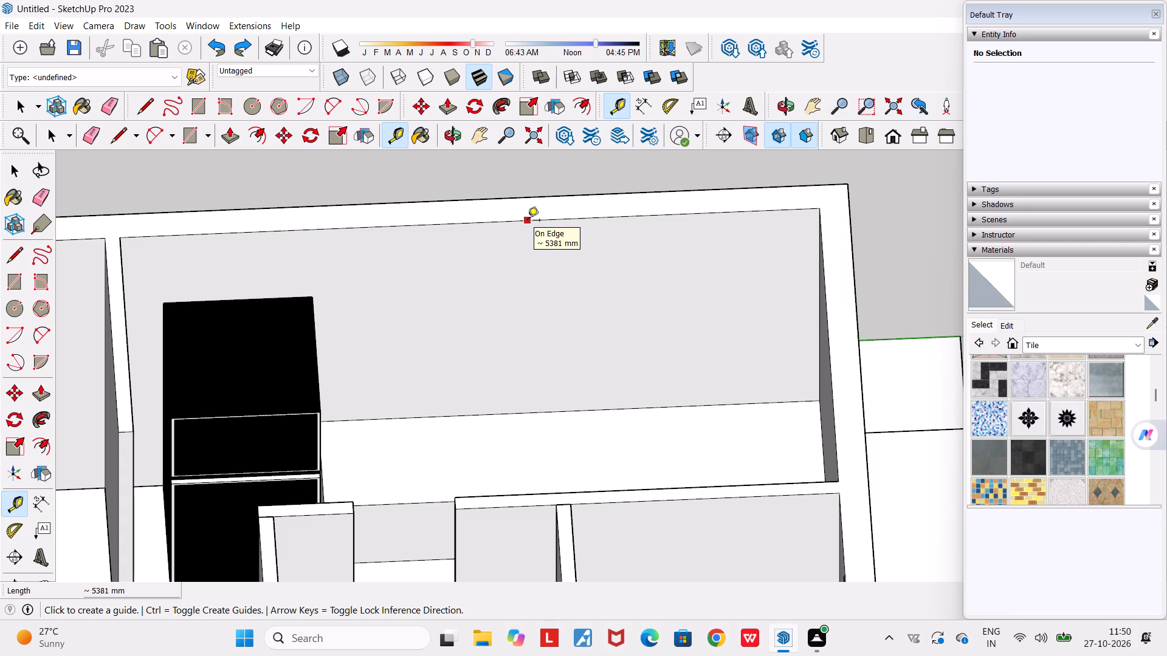
pyautogui.click(595, 221)
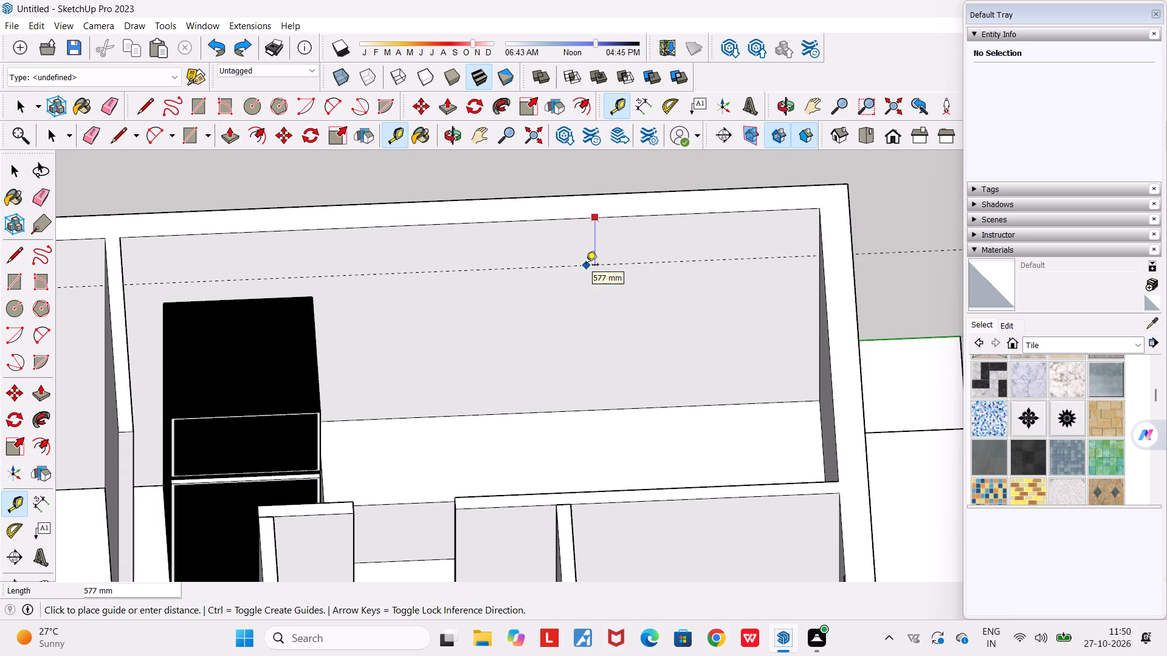
pyautogui.write('580')
pyautogui.write('mm')
pyautogui.press('Return')
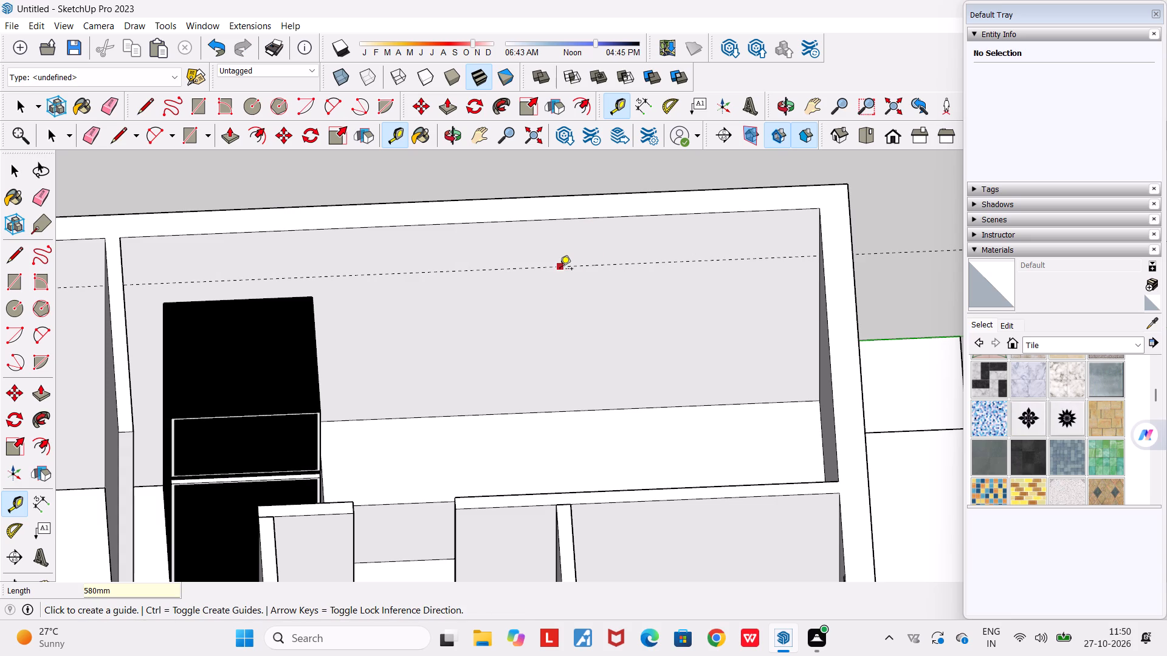
pyautogui.click(560, 270)
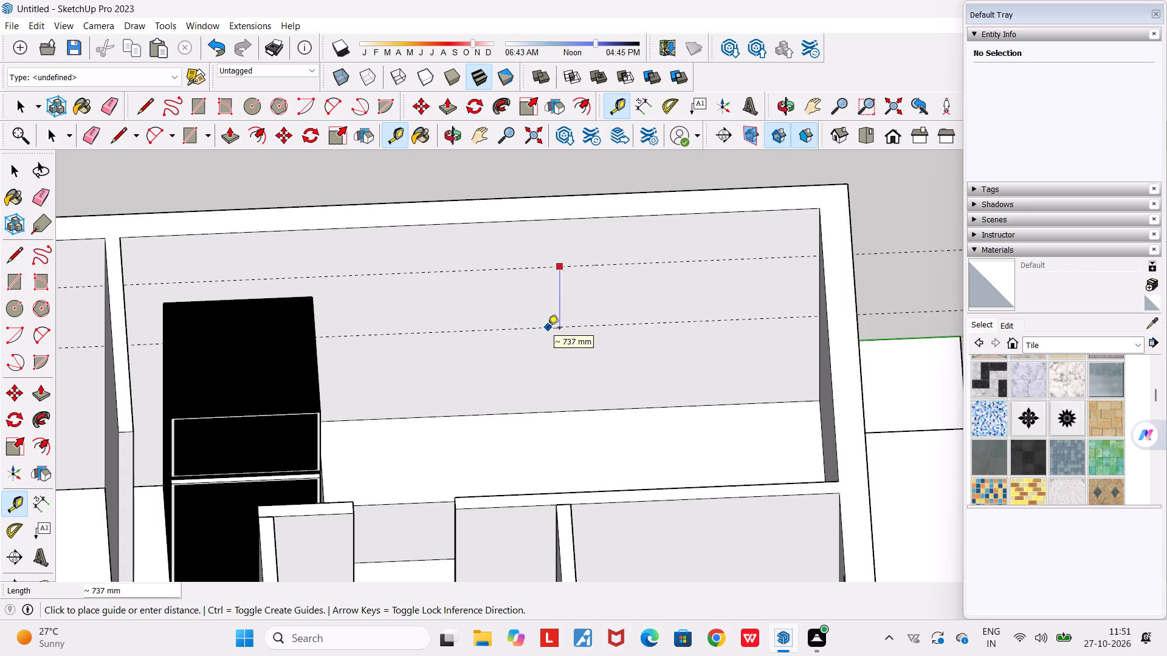
pyautogui.write('750')
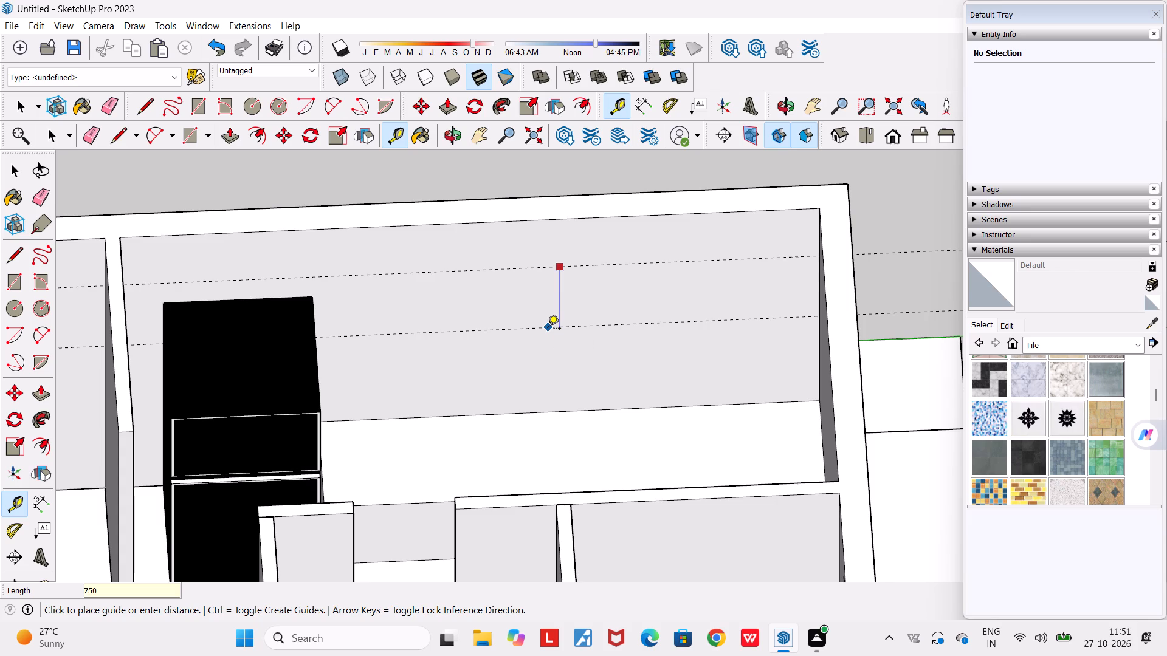
pyautogui.write('mm')
pyautogui.press('Return')
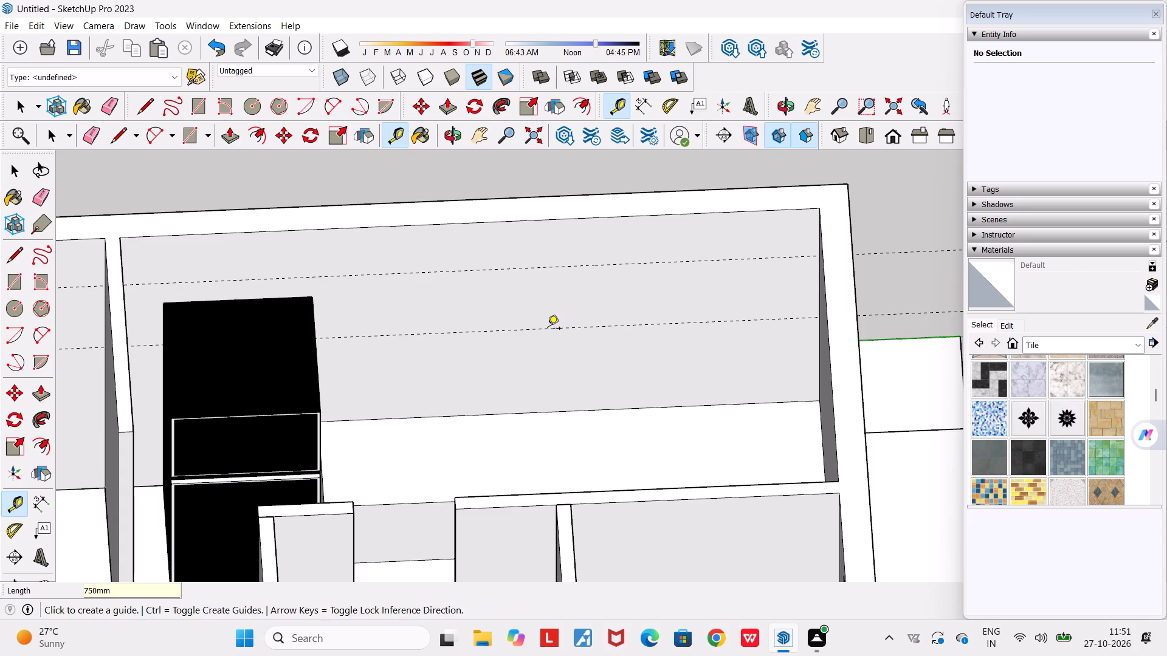
# Place a vertical guide on the long wall 700 mm from its corner with the end wall beside the counter.
pyautogui.click(816, 287)
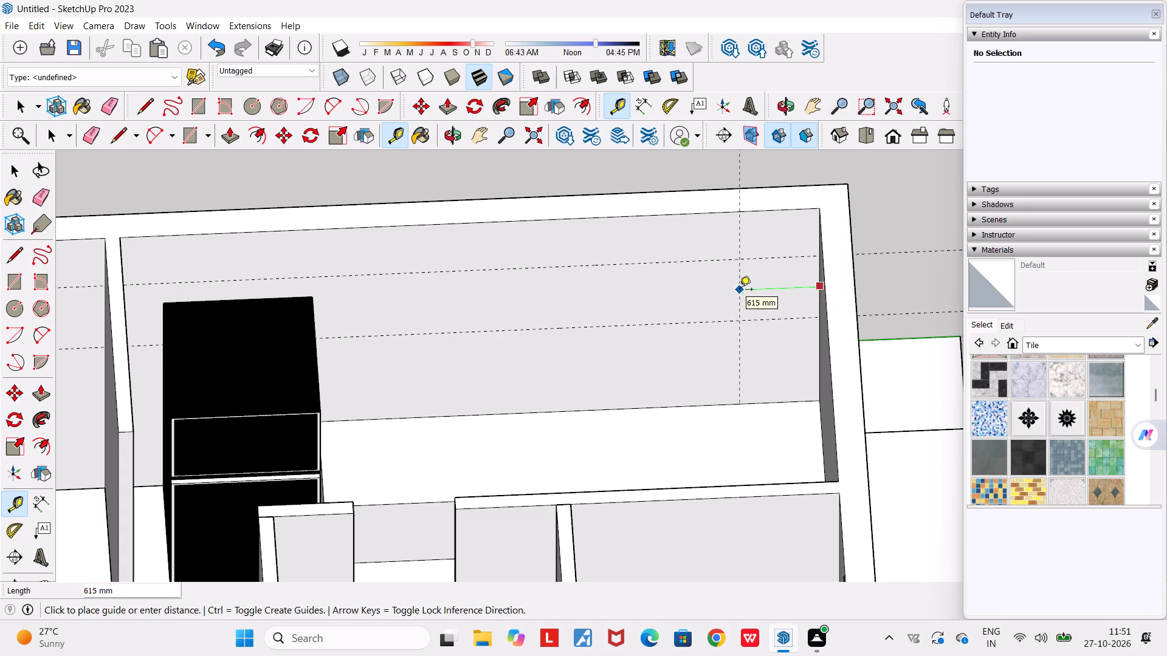
pyautogui.write('700')
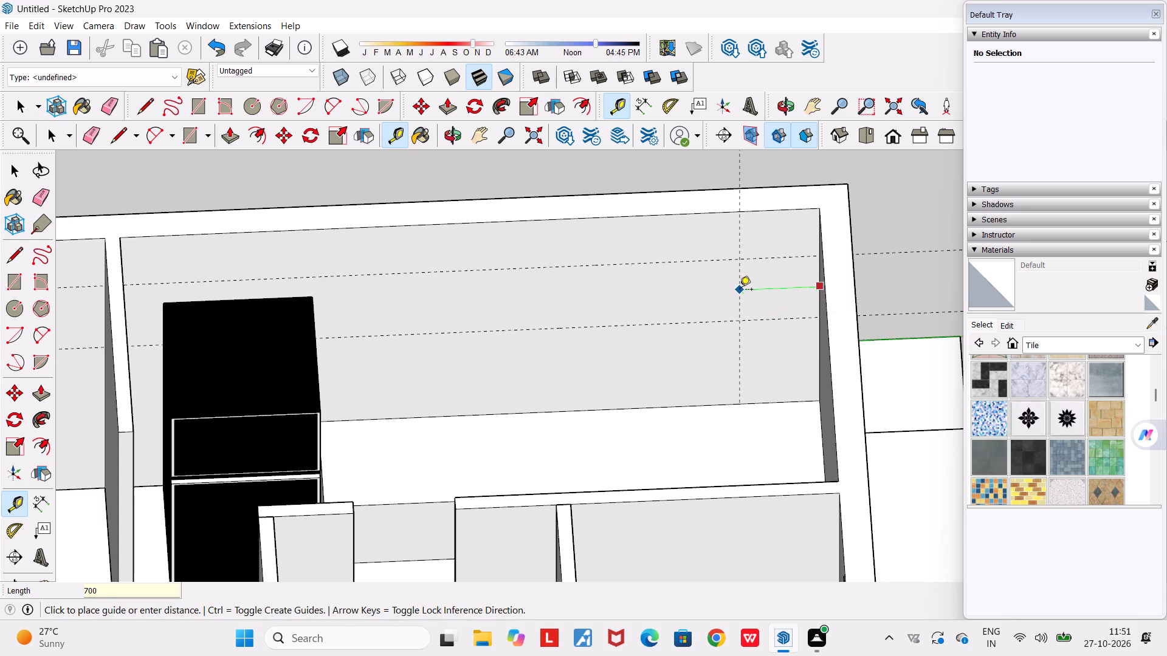
pyautogui.write('mm')
pyautogui.press('Return')
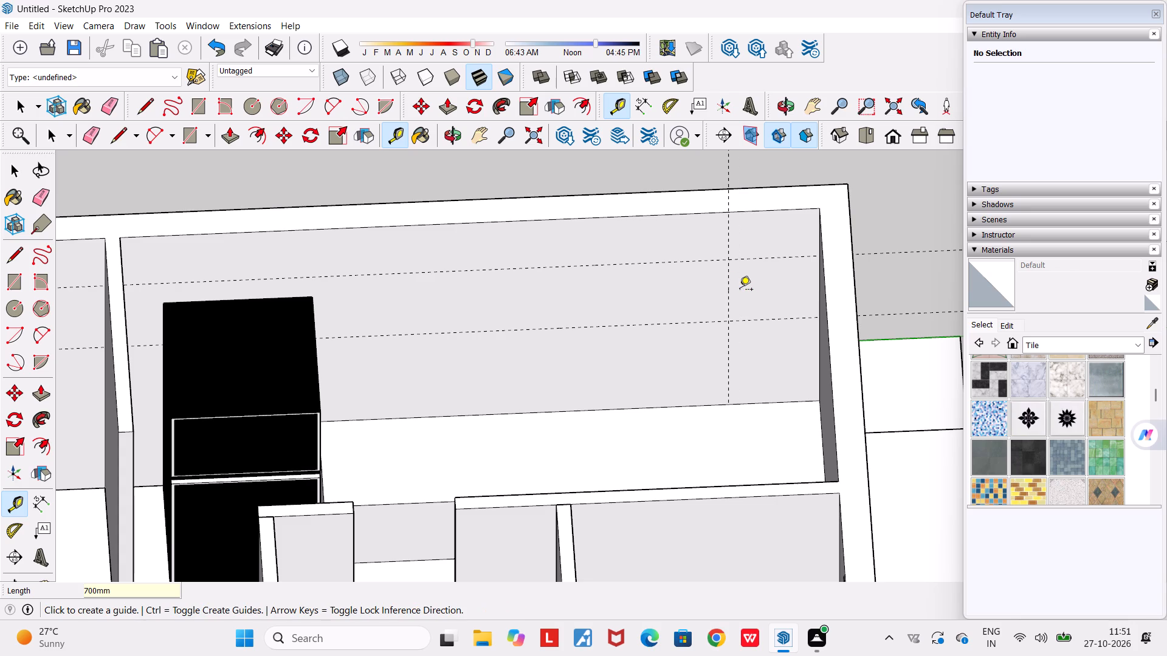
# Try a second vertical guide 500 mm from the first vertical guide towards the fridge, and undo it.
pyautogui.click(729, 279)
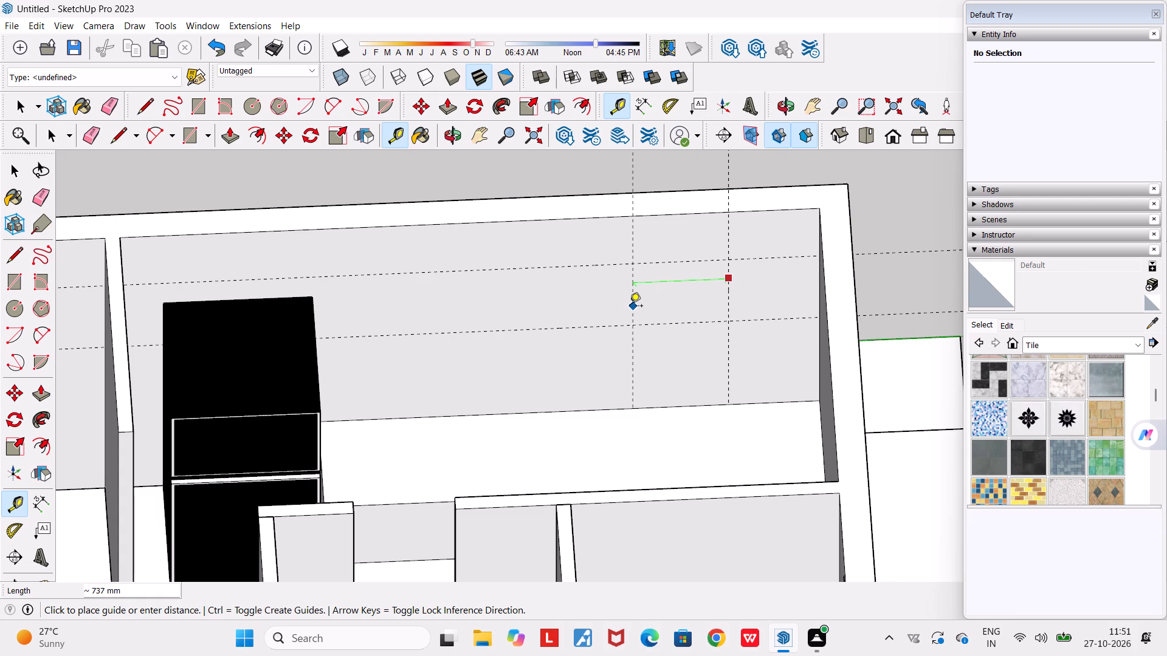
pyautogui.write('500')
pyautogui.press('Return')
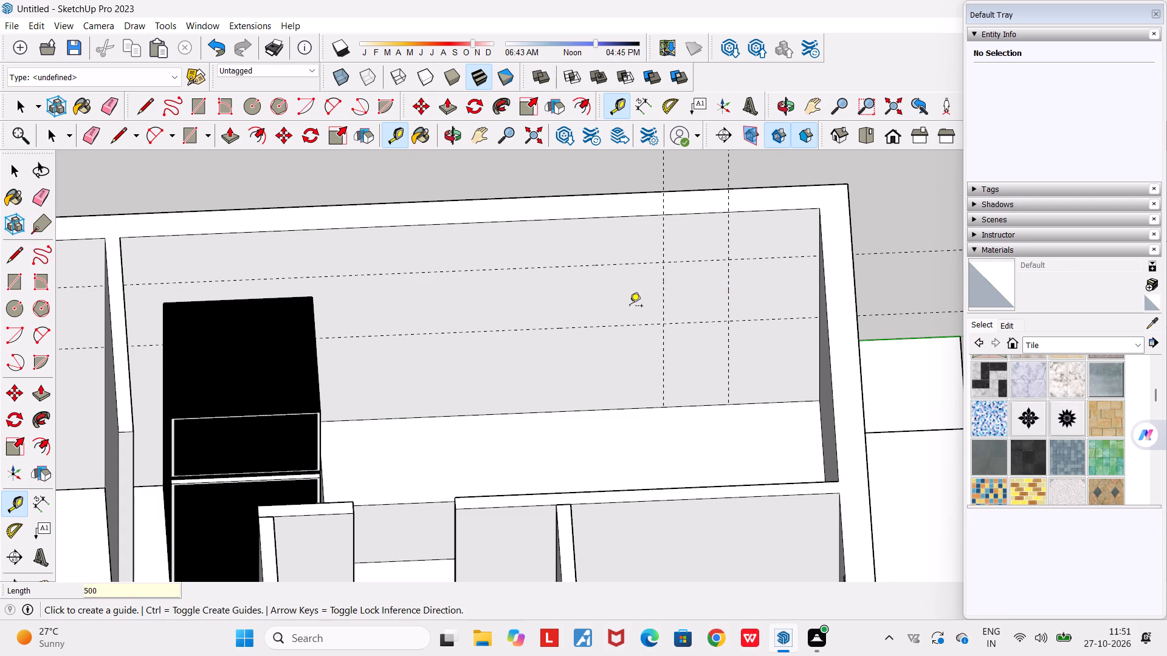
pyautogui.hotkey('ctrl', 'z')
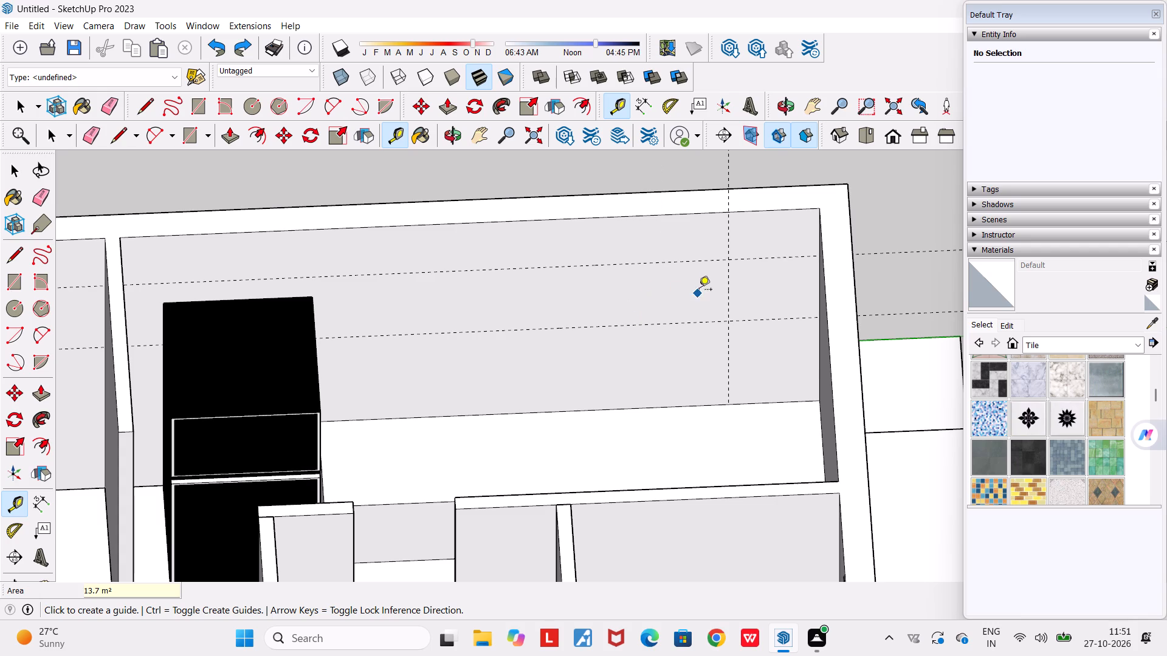
# Add three more vertical guides on the long wall towards the fridge, each spaced 700 mm from the previous one.
pyautogui.click(727, 290)
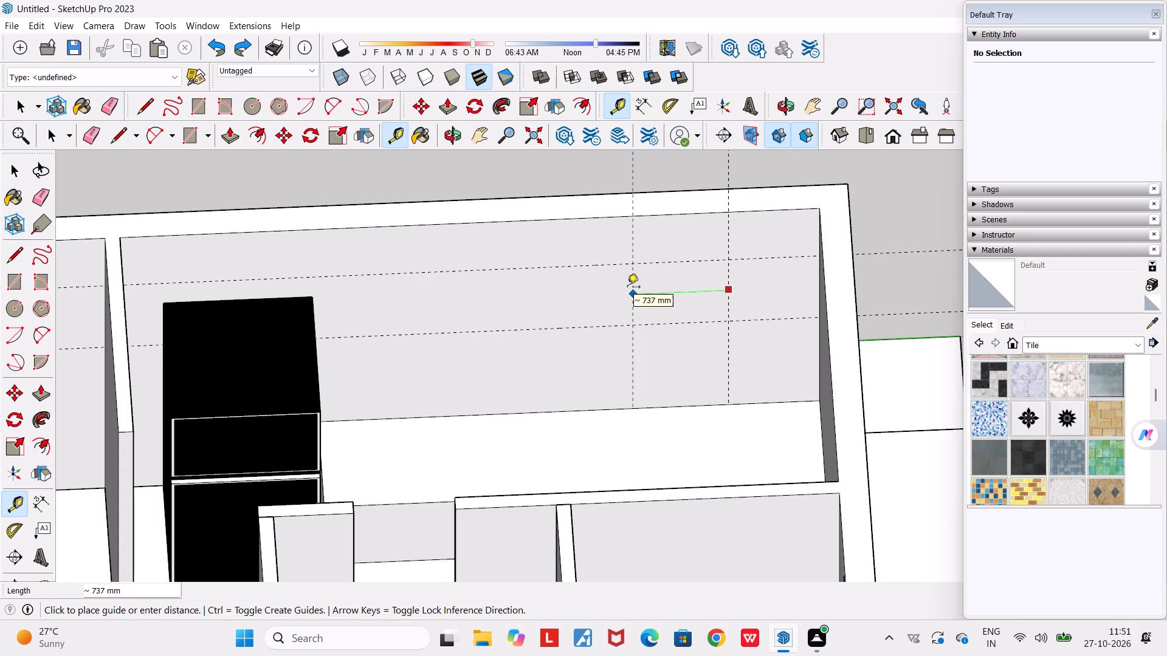
pyautogui.write('700')
pyautogui.press('Return')
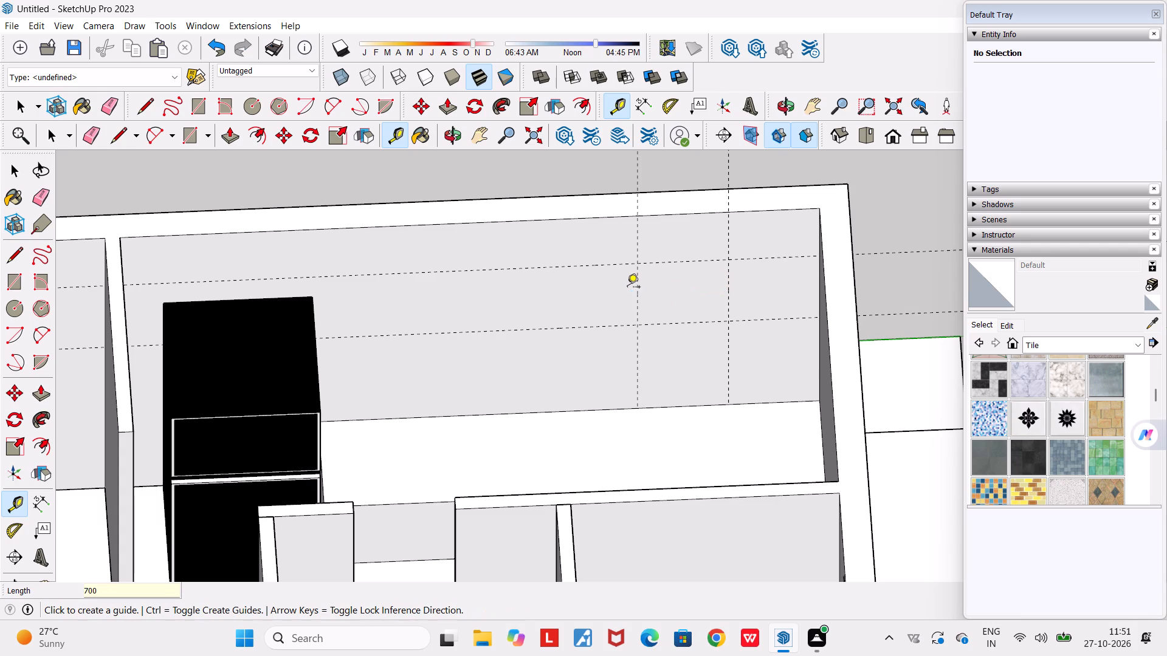
pyautogui.click(638, 285)
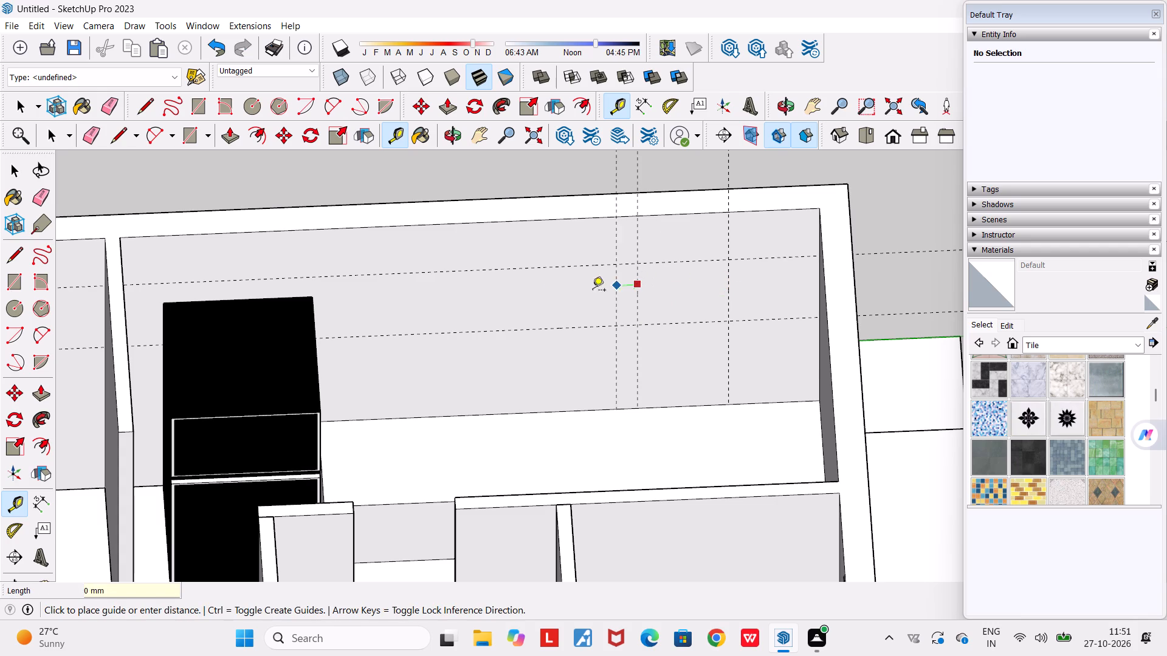
pyautogui.write('700')
pyautogui.press('Return')
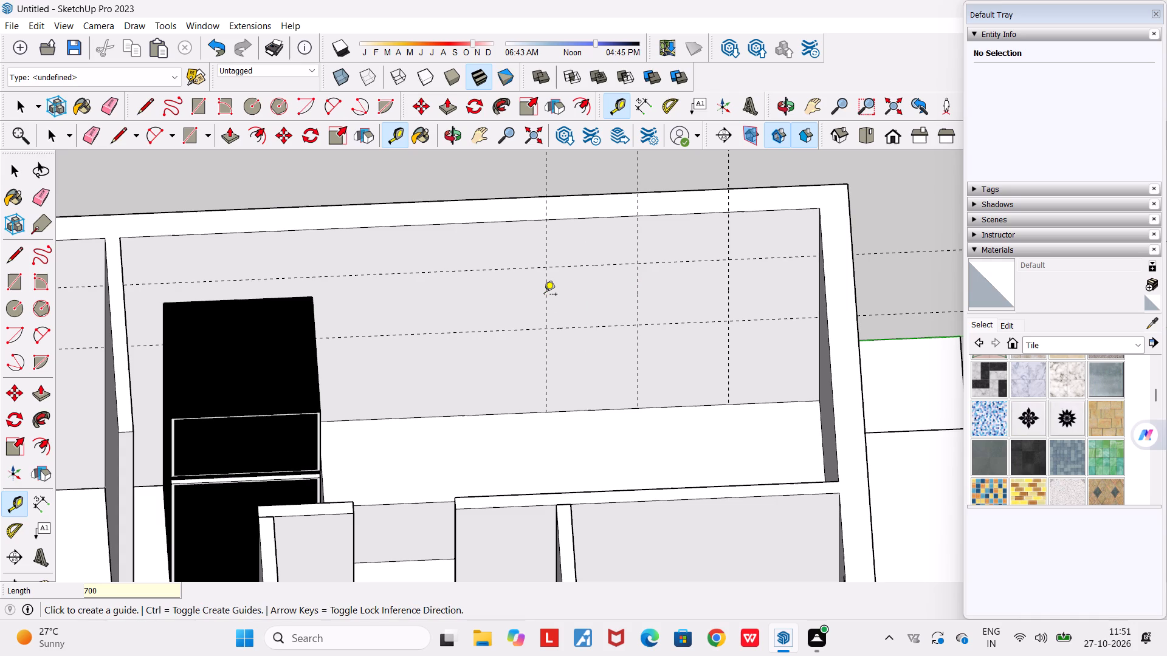
pyautogui.click(543, 295)
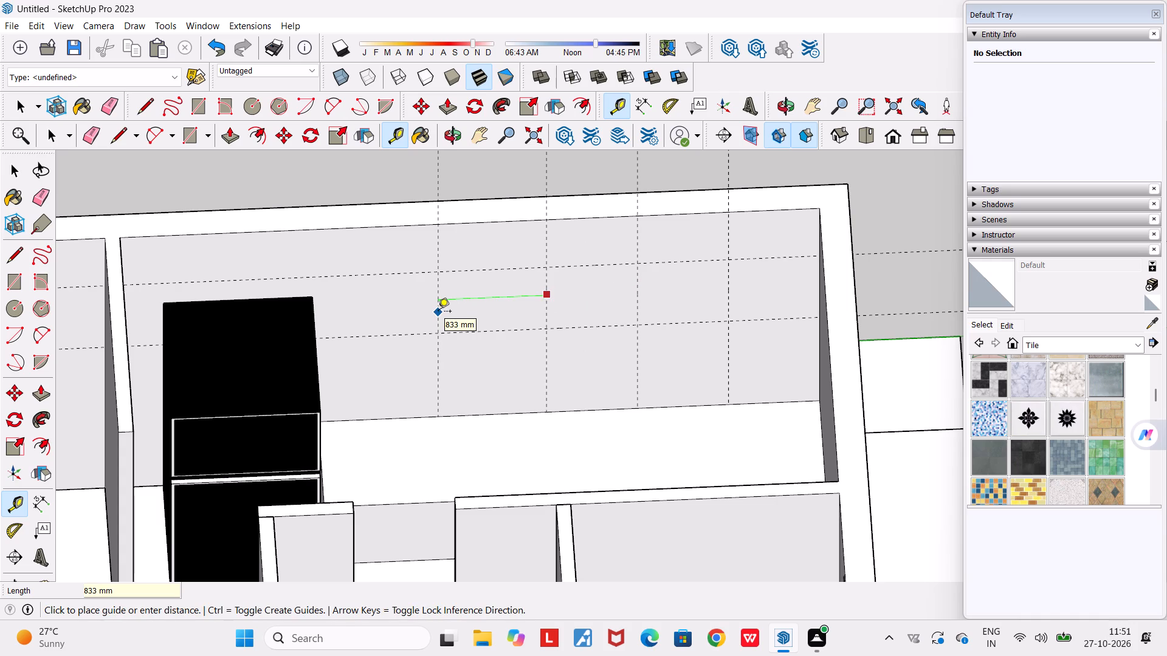
pyautogui.write('700')
pyautogui.press('Return')
# Draw a rectangle on the long wall between the two horizontal guides, from the vertical guide nearest the fridge to the end-wall corner.
pyautogui.scroll(-2, 438, 312)
pyautogui.moveTo(492, 333); pyautogui.dragTo(662, 321, button='middle')
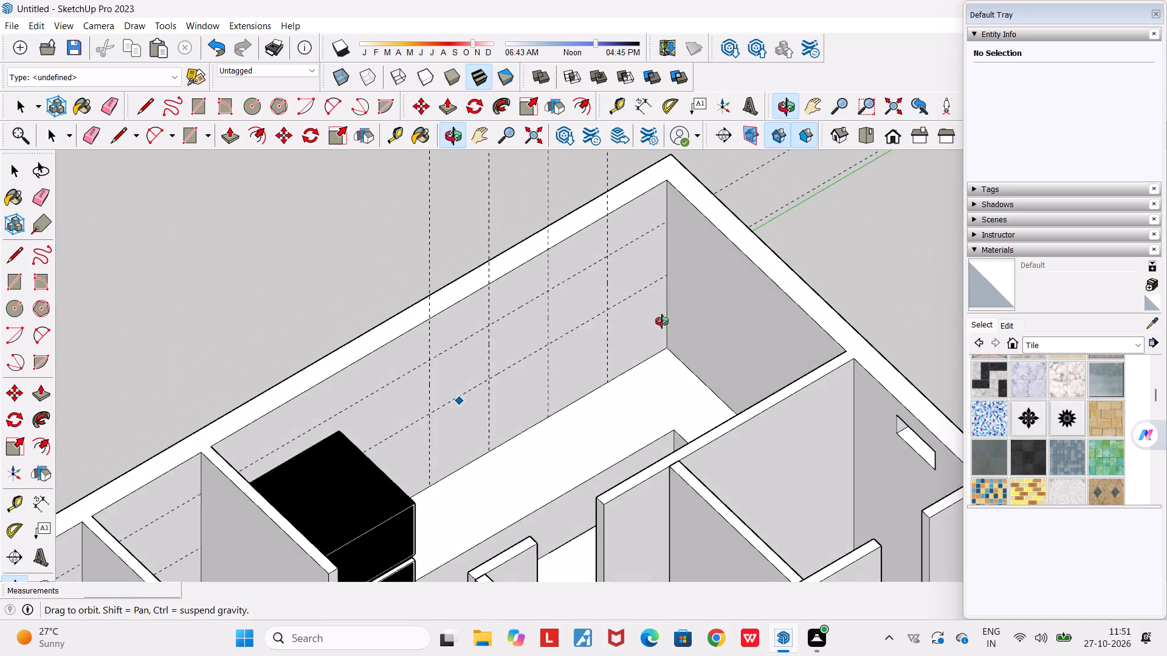
pyautogui.moveTo(662, 321); pyautogui.dragTo(663, 321, button='middle')
pyautogui.scroll(2, 630, 291)
pyautogui.press('space')
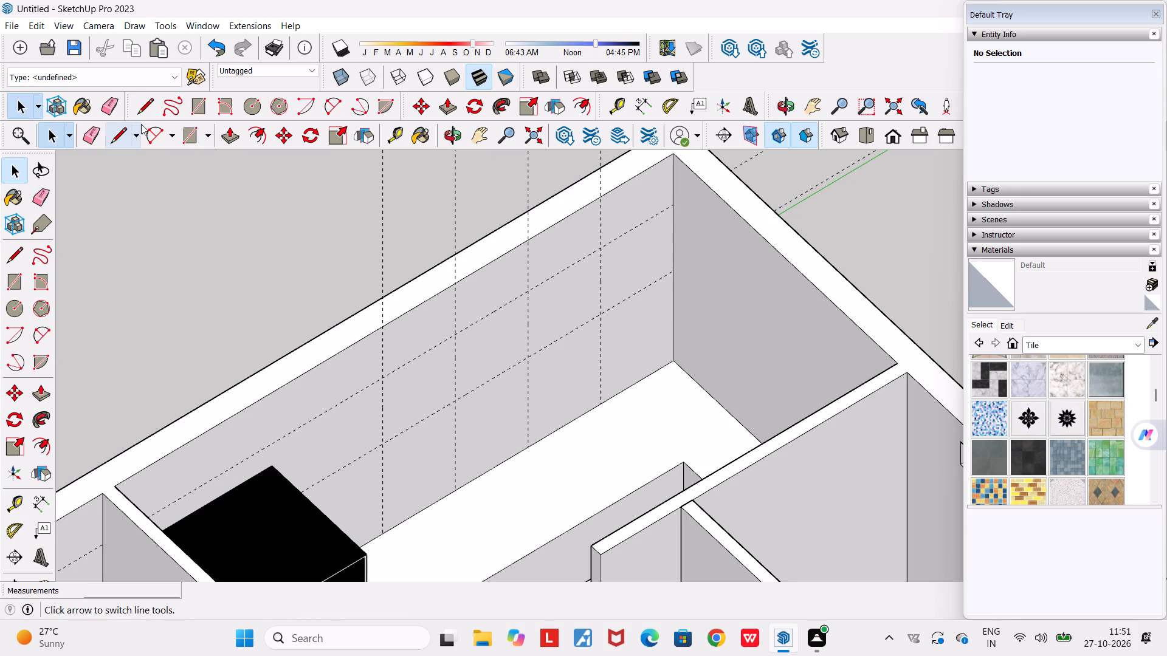
pyautogui.click(196, 104)
pyautogui.click(384, 377)
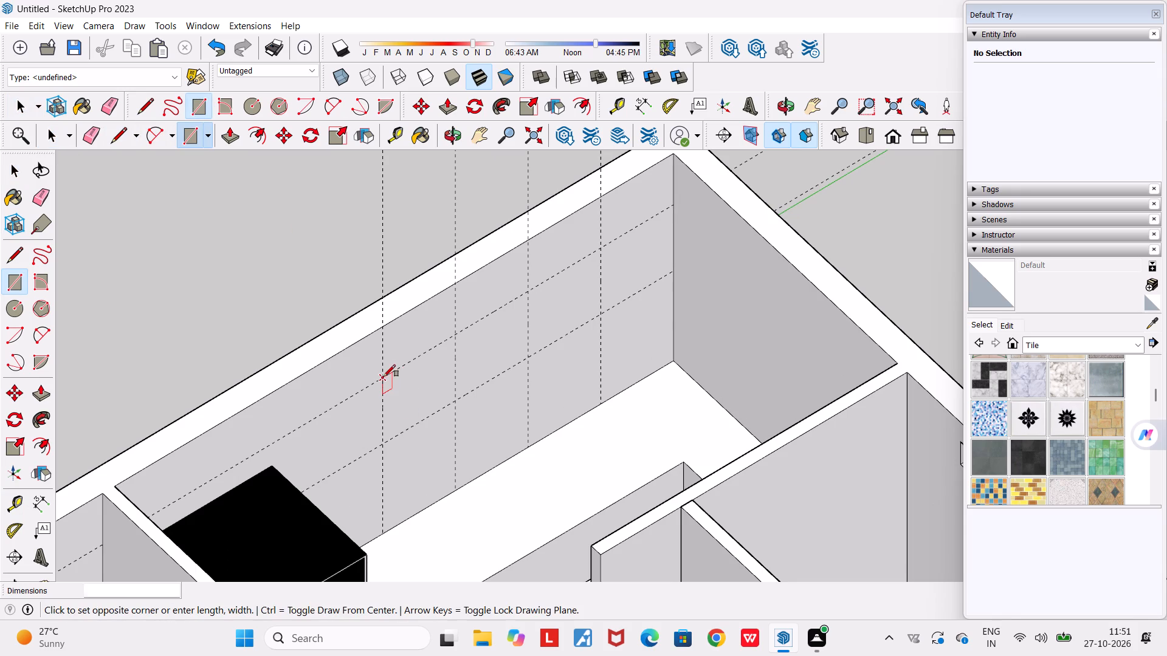
pyautogui.scroll(10, 677, 274)
pyautogui.click(667, 267)
pyautogui.scroll(-3, 647, 306)
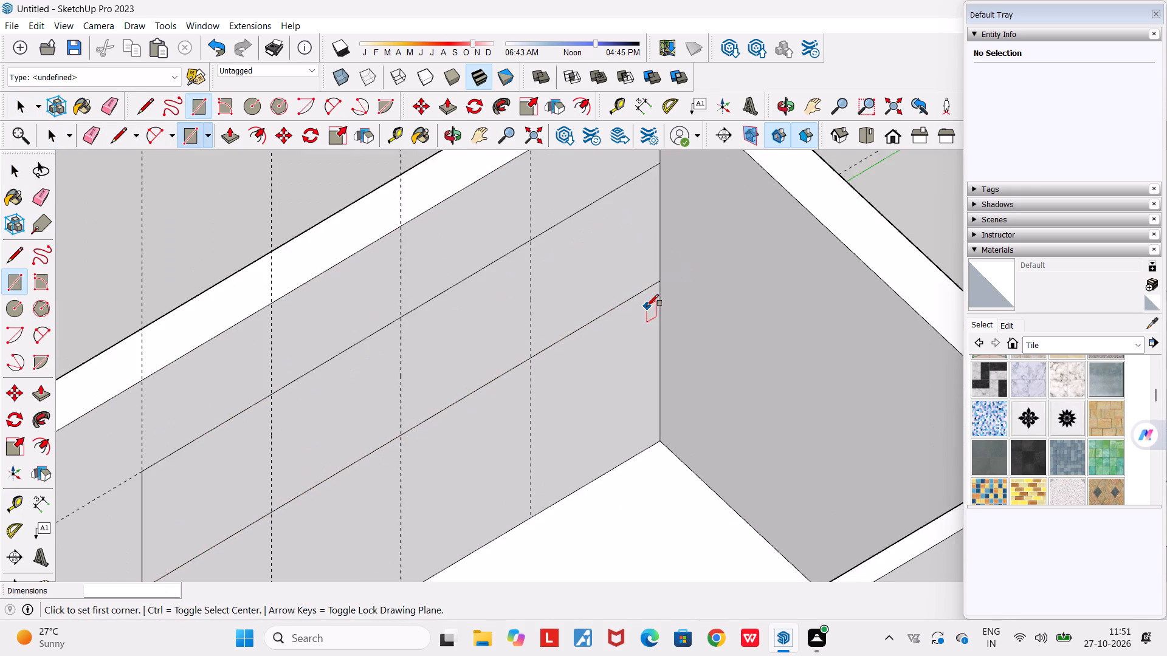
pyautogui.scroll(-5, 647, 306)
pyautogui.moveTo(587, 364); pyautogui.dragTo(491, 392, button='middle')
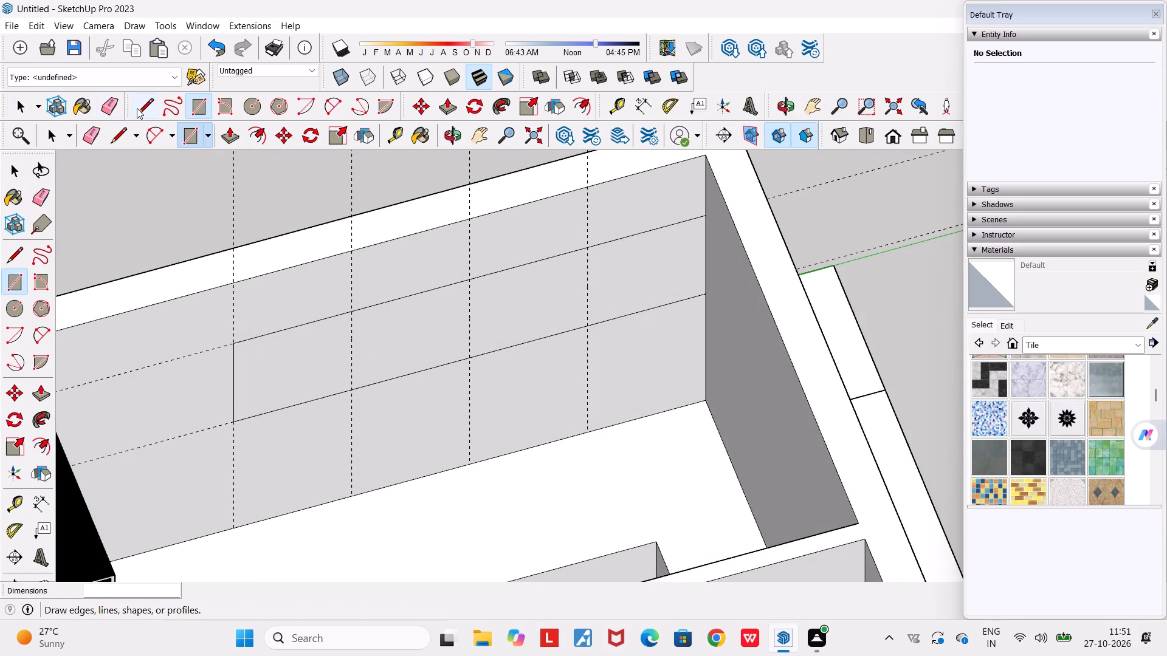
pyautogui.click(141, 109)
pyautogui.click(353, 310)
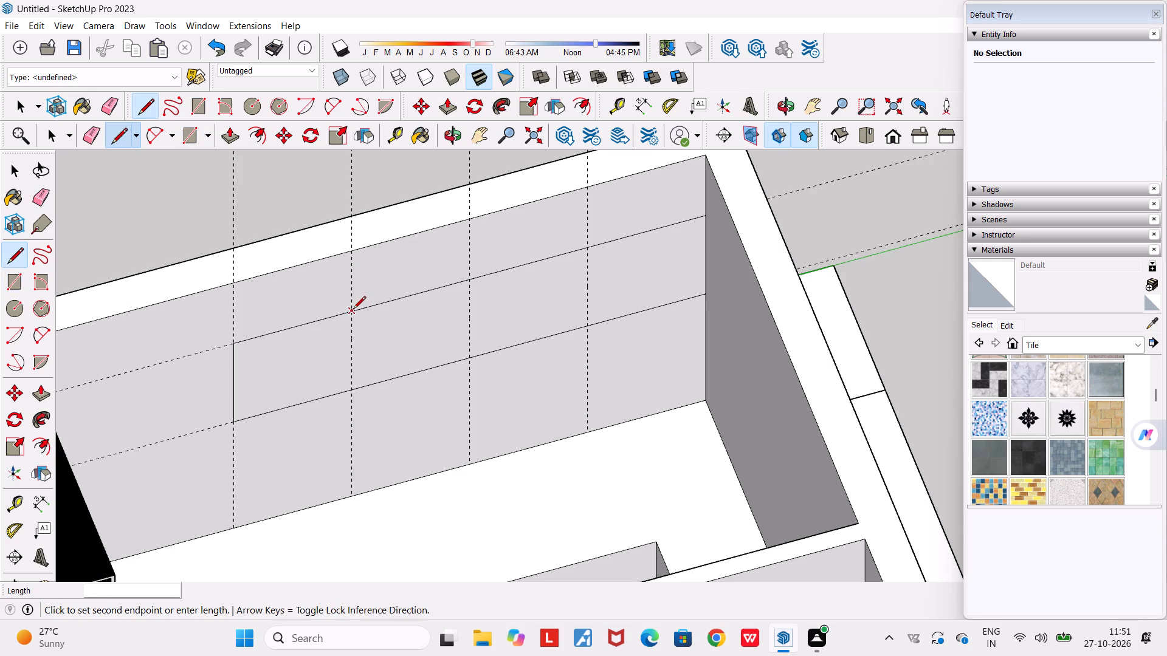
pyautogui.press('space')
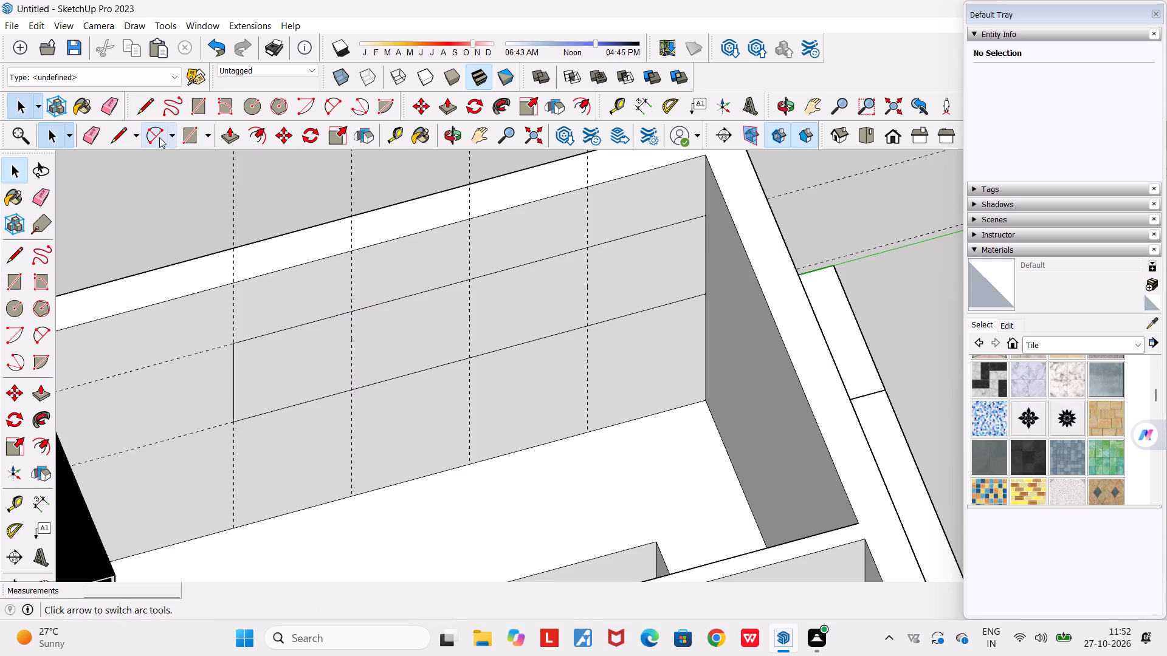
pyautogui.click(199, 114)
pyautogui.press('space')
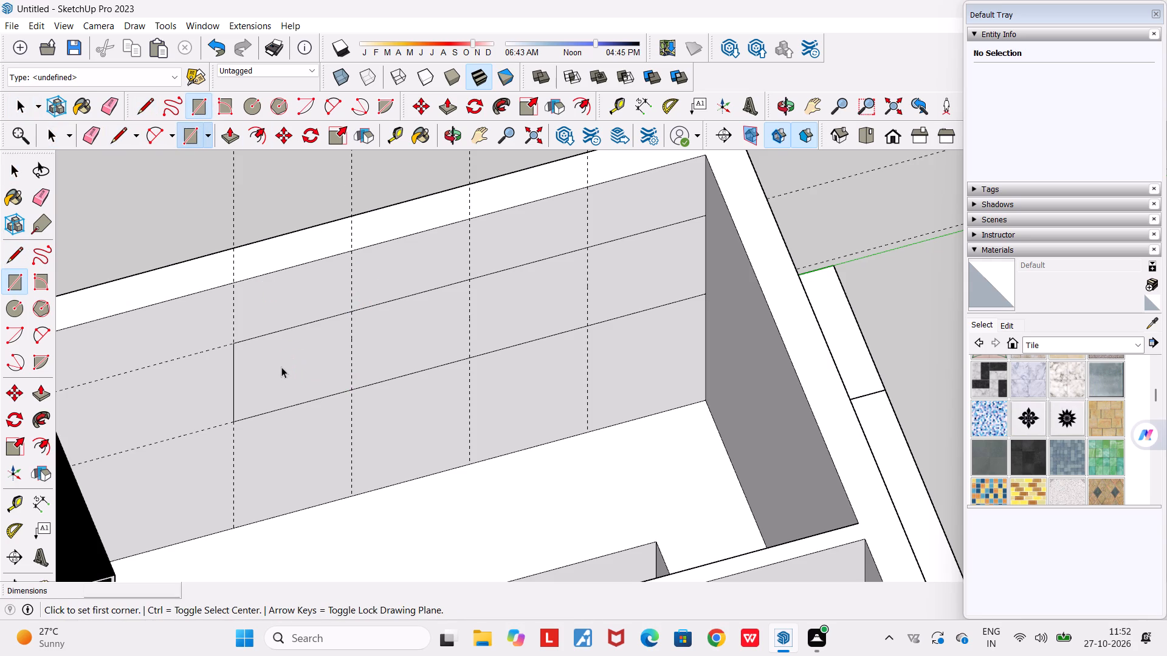
# Extrude the rectangle between the guides on the long wall outwards by 300 mm to form the wall cabinet box.
pyautogui.click(230, 142)
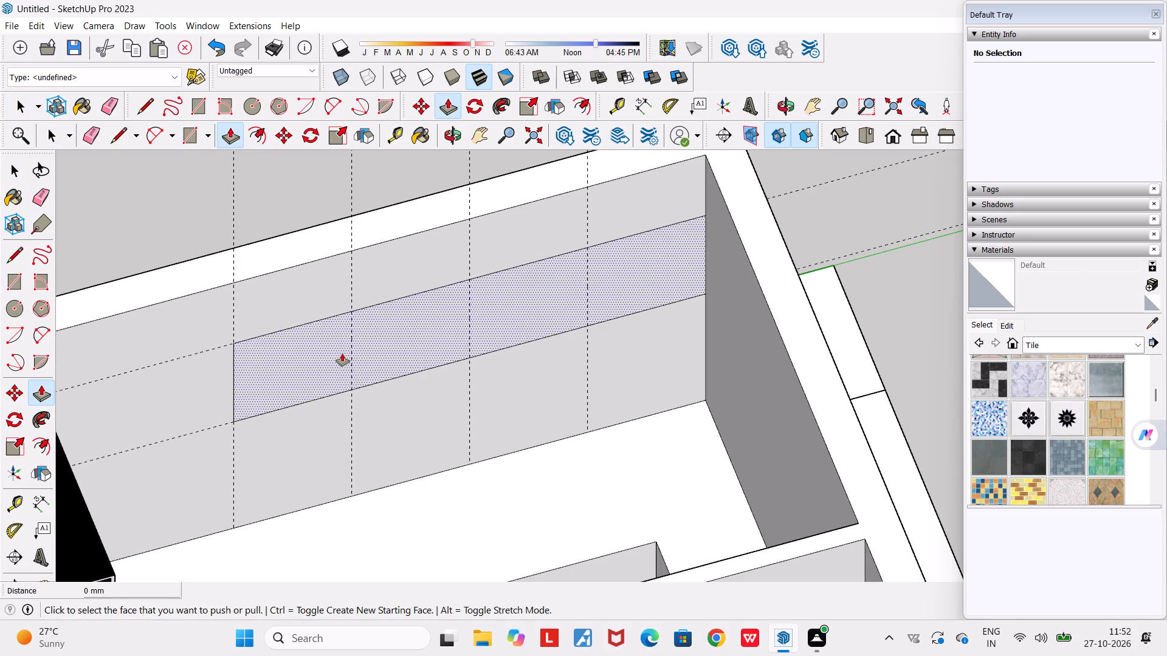
pyautogui.click(342, 354)
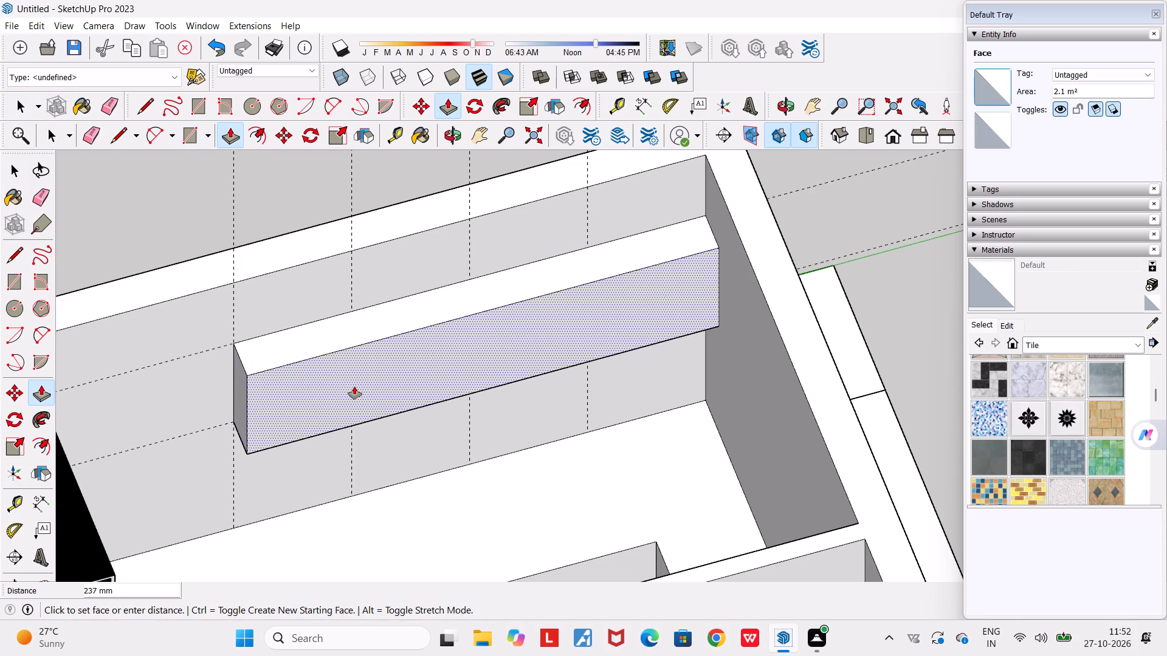
pyautogui.write('300')
pyautogui.press('Return')
pyautogui.press('space')
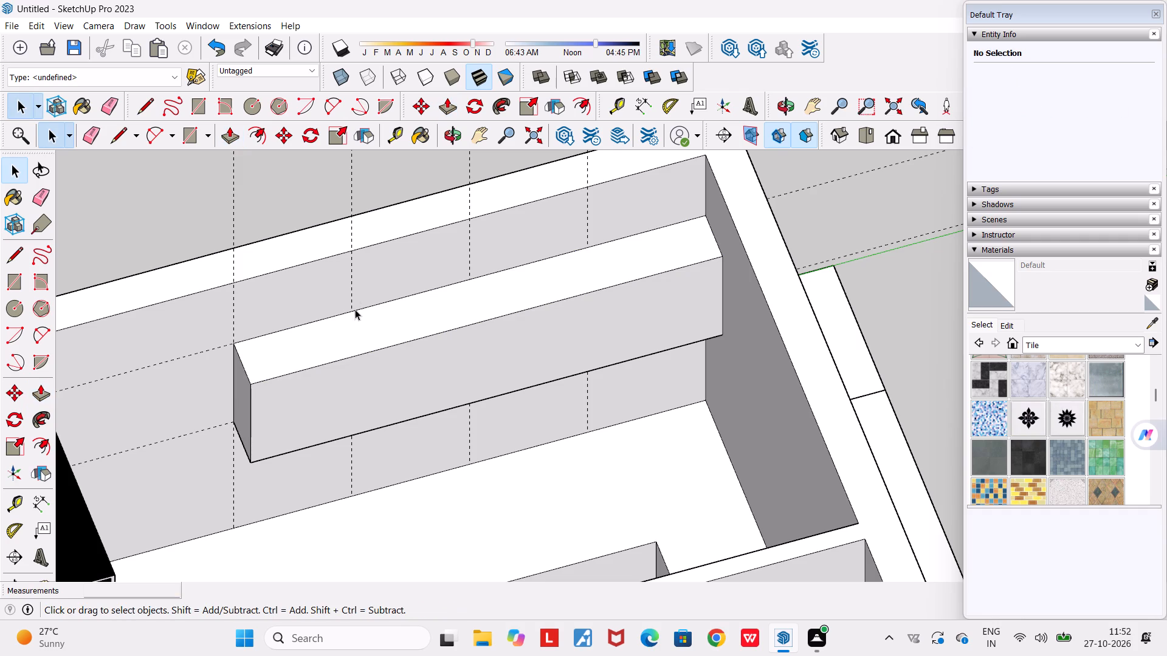
# Divide the cabinet box into four equal bays by drawing lines across its top and down its front at the three inner vertical guides.
pyautogui.click(108, 142)
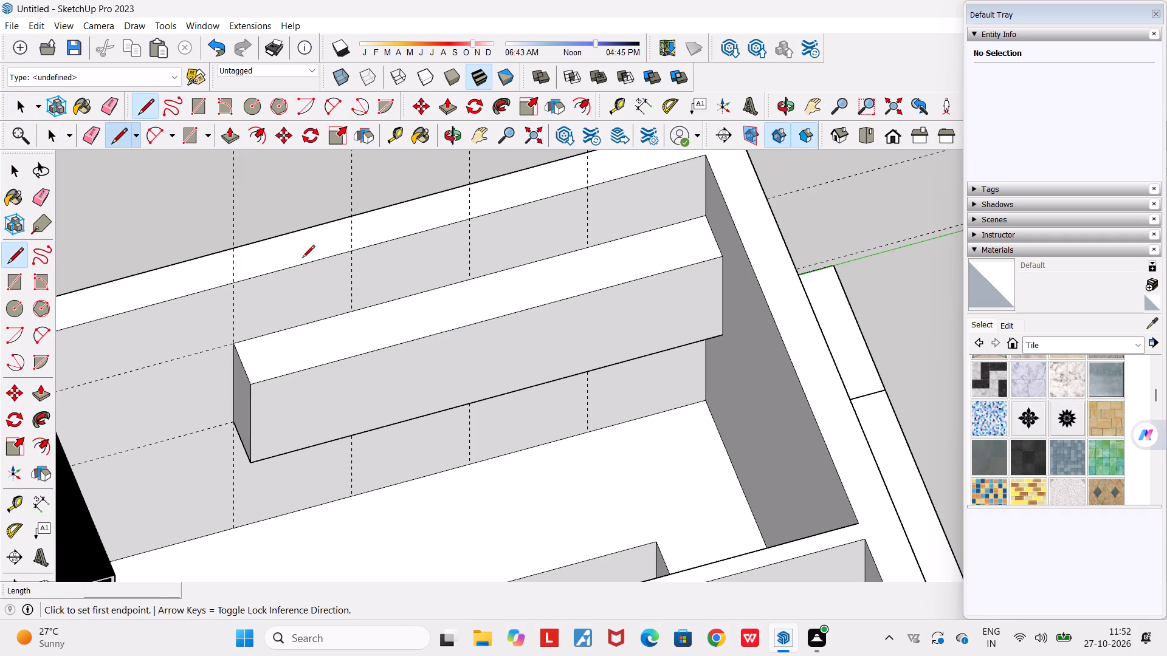
pyautogui.click(352, 310)
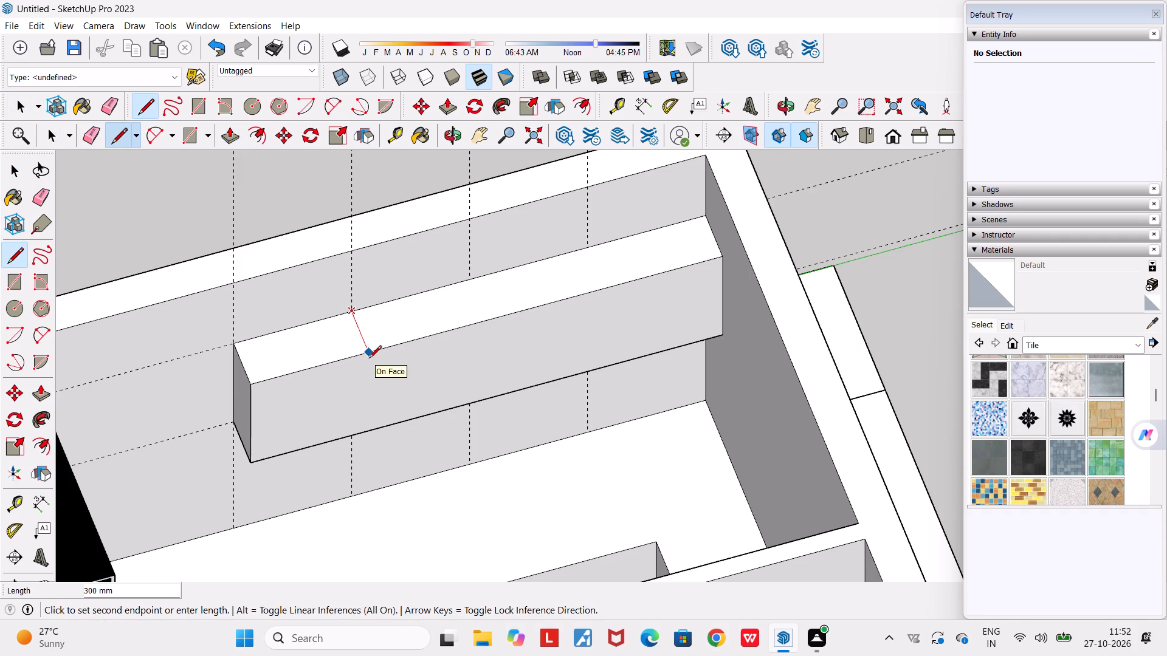
pyautogui.click(369, 359)
pyautogui.click(368, 431)
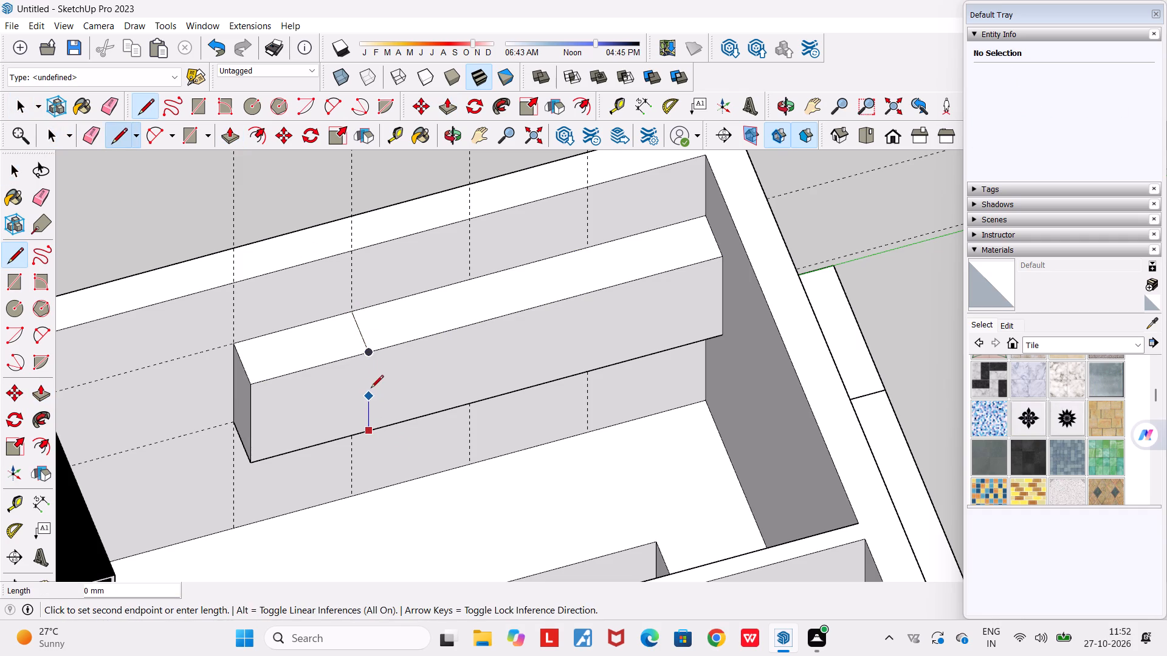
pyautogui.click(370, 352)
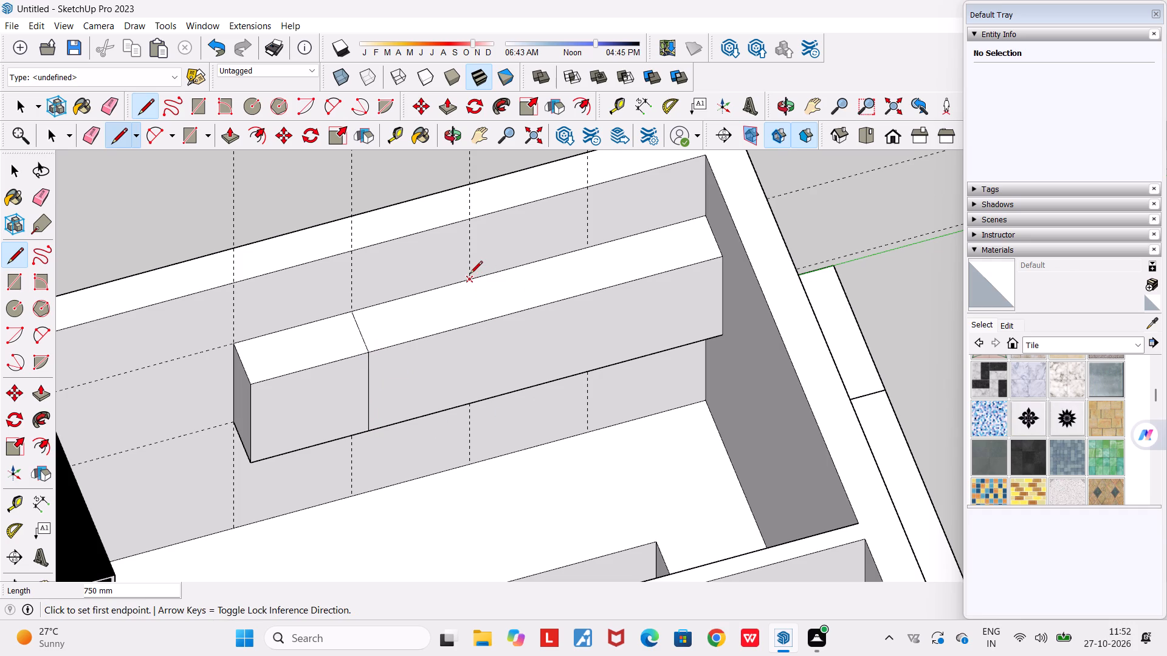
pyautogui.click(470, 278)
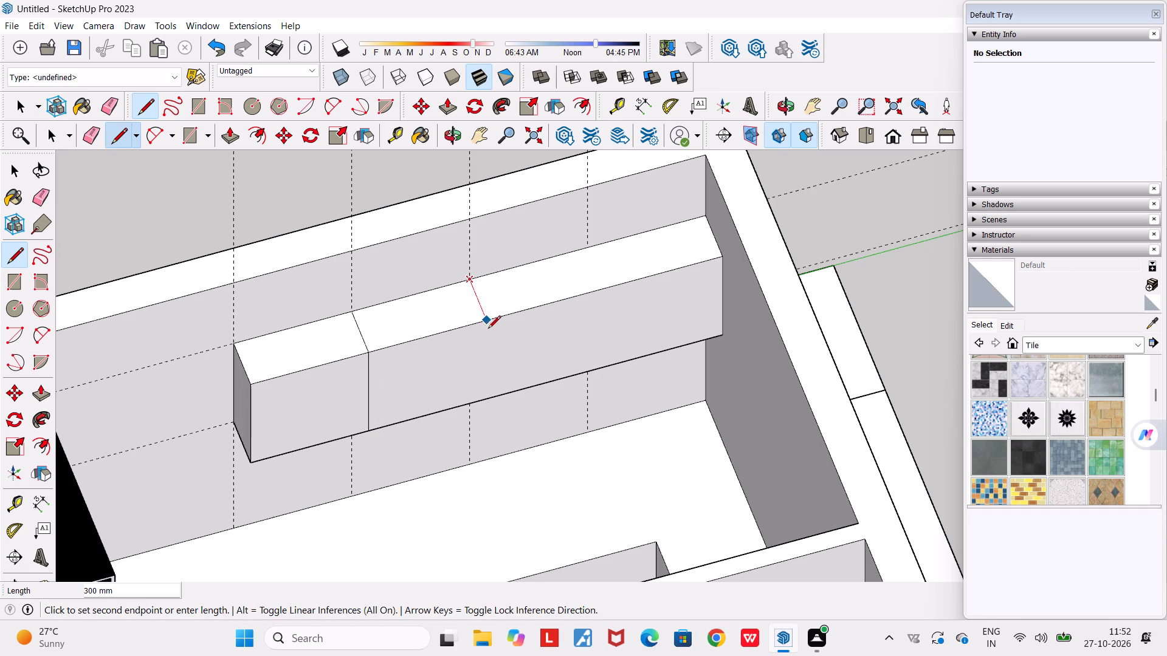
pyautogui.click(486, 320)
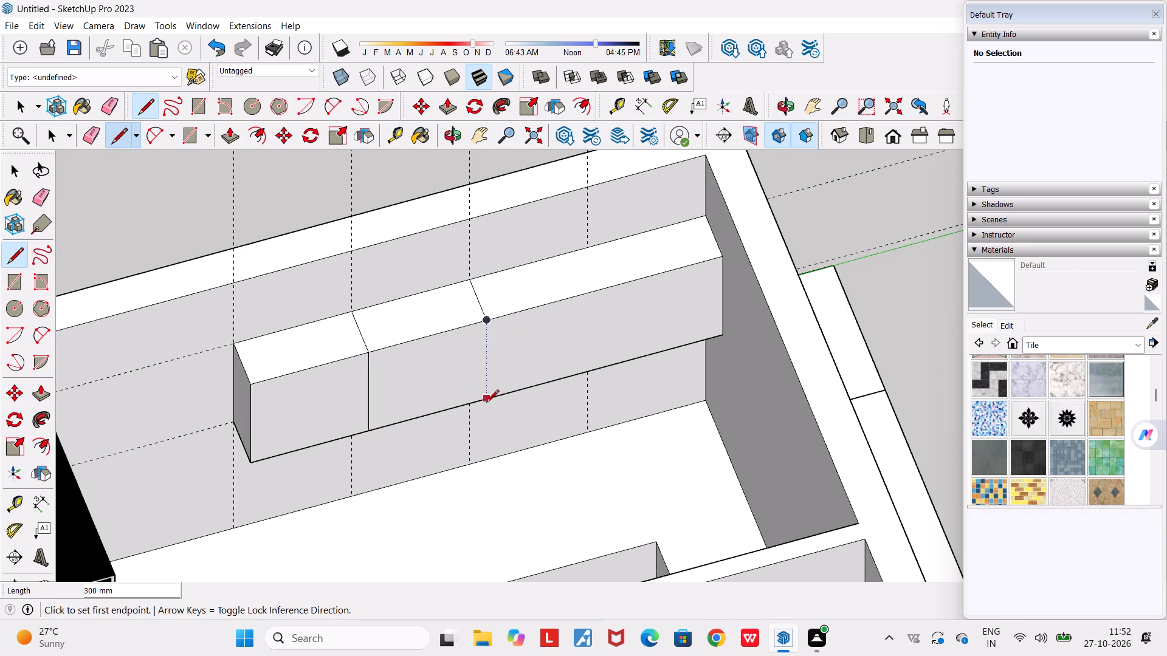
pyautogui.click(486, 397)
pyautogui.click(487, 318)
pyautogui.click(587, 251)
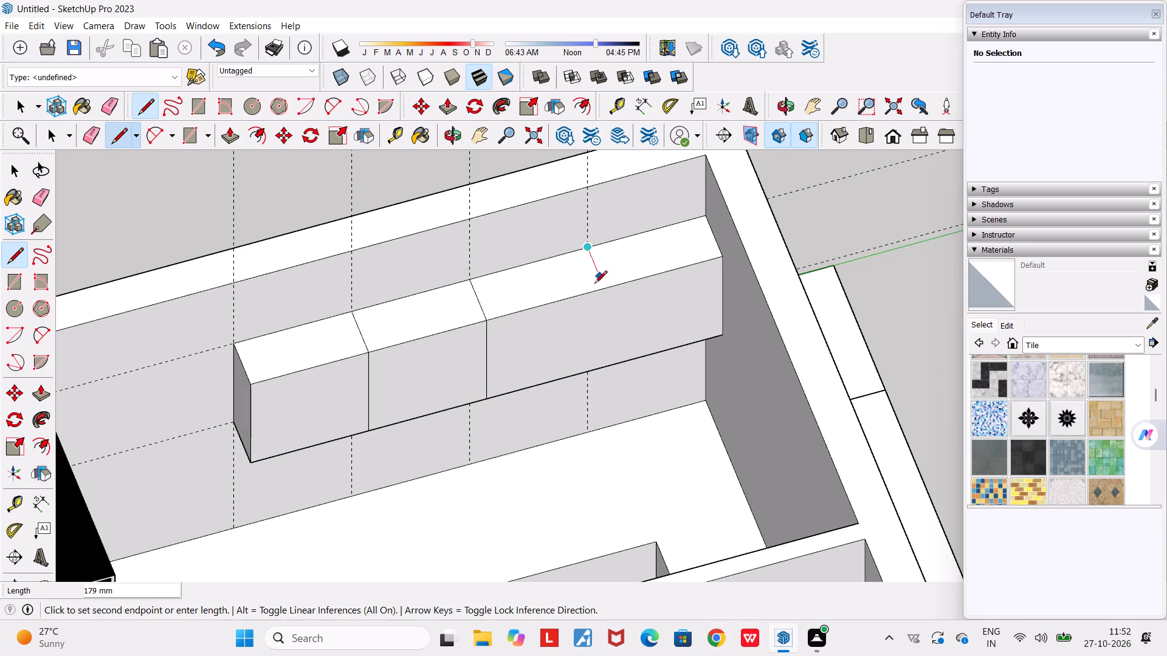
pyautogui.click(600, 296)
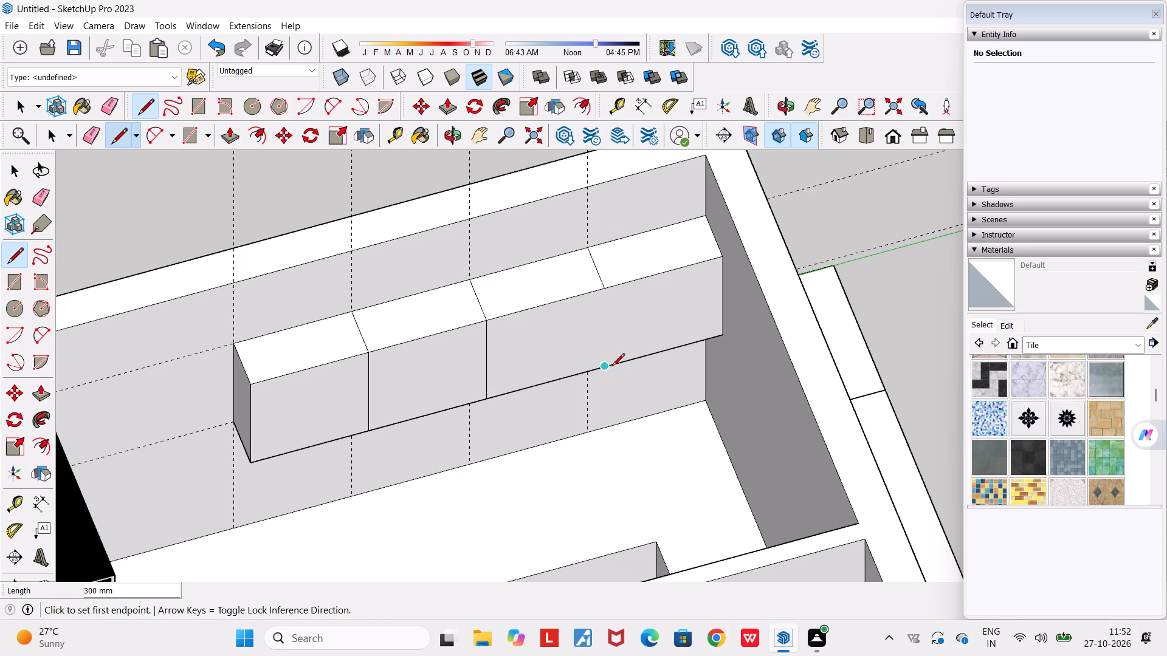
pyautogui.click(612, 367)
pyautogui.click(605, 290)
pyautogui.moveTo(586, 347); pyautogui.dragTo(585, 347, button='middle')
pyautogui.moveTo(585, 347); pyautogui.dragTo(532, 275, button='middle')
pyautogui.scroll(-3, 537, 279)
pyautogui.press('space')
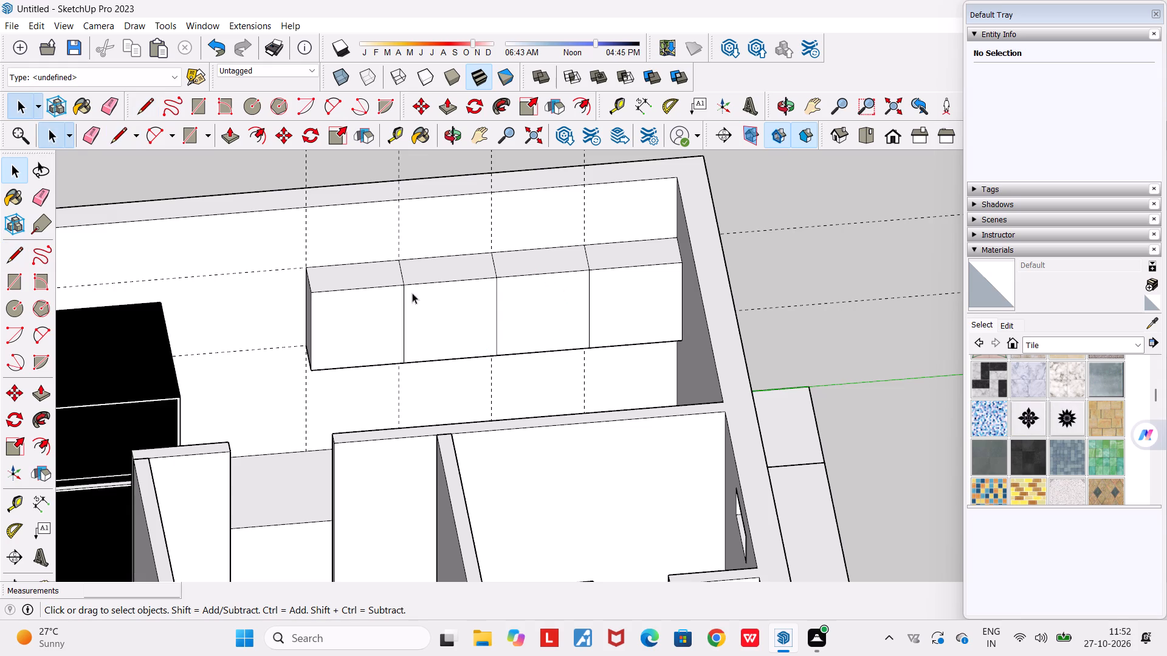
# Erase the three dividing lines on the cabinet's top face.
pyautogui.scroll(4, 418, 332)
pyautogui.moveTo(398, 319); pyautogui.dragTo(472, 317, button='middle')
pyautogui.scroll(-3, 472, 317)
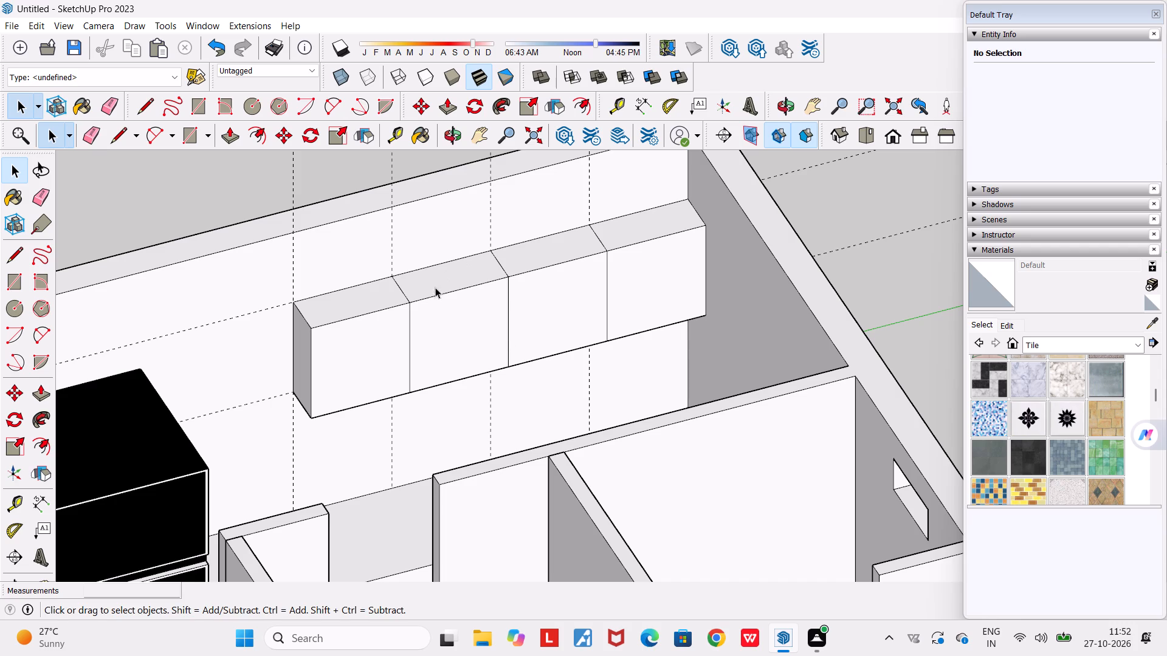
pyautogui.press('e')
pyautogui.scroll(4, 416, 294)
pyautogui.moveTo(390, 289); pyautogui.dragTo(473, 266)
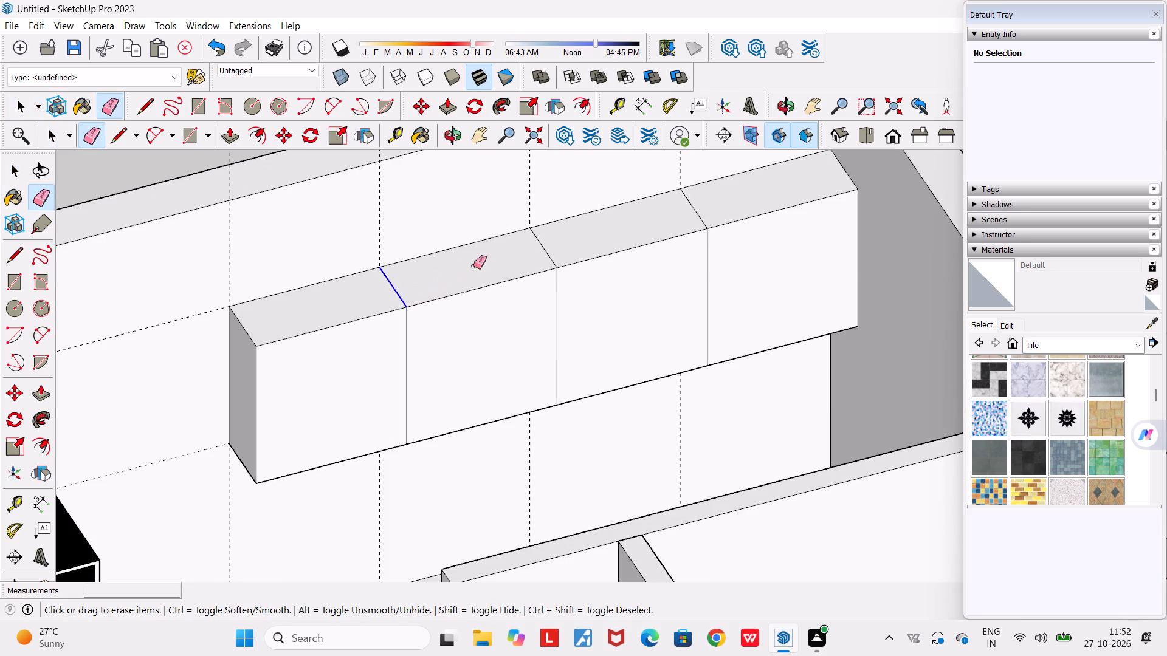
pyautogui.moveTo(473, 266); pyautogui.dragTo(719, 197)
# Erase the horizontal and vertical construction guides used to lay out the wall cabinet.
pyautogui.scroll(-17, 719, 197)
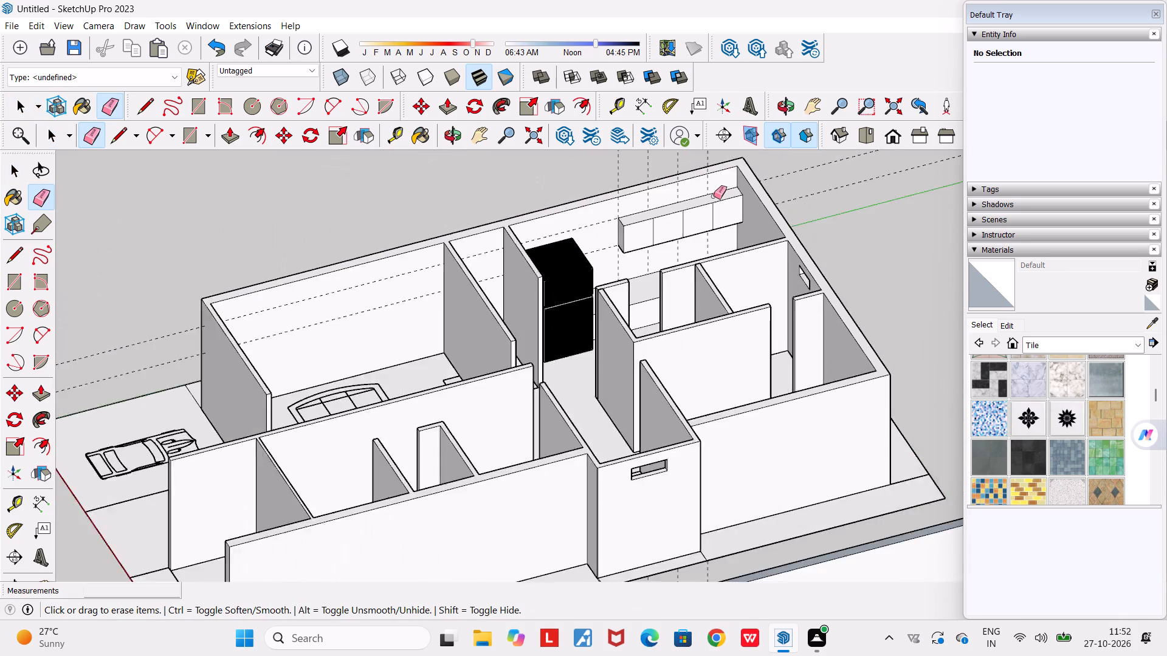
pyautogui.scroll(-5, 714, 196)
pyautogui.moveTo(756, 175); pyautogui.dragTo(774, 201)
pyautogui.moveTo(727, 146); pyautogui.dragTo(692, 151)
pyautogui.moveTo(719, 155); pyautogui.dragTo(655, 170)
pyautogui.scroll(4, 678, 184)
pyautogui.scroll(4, 685, 264)
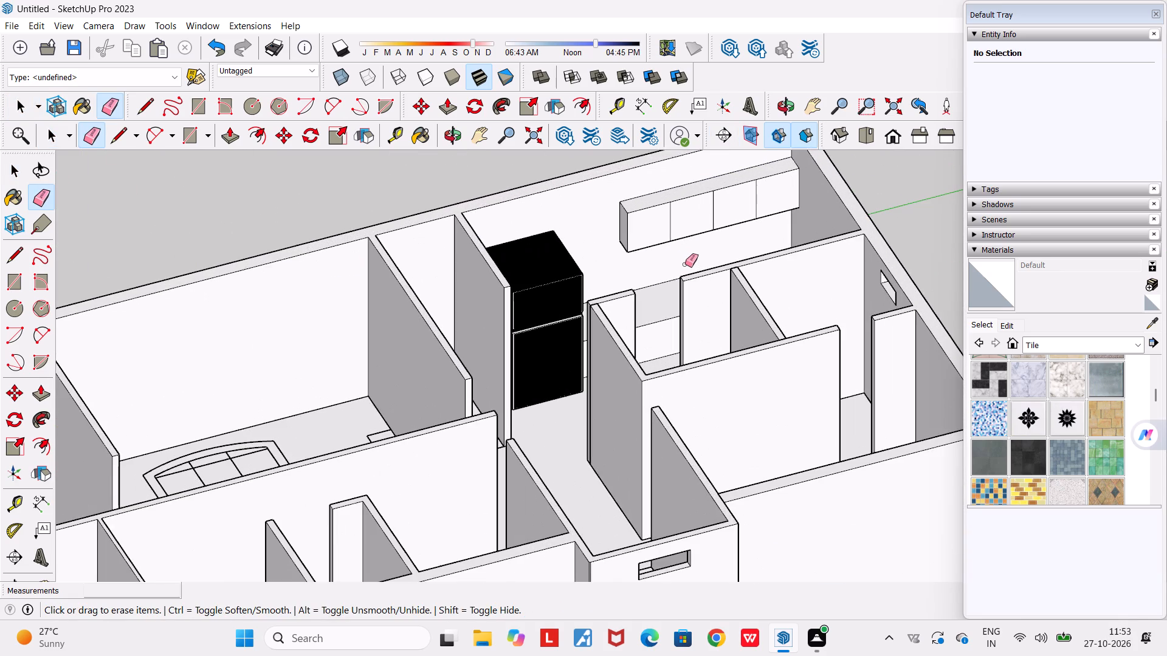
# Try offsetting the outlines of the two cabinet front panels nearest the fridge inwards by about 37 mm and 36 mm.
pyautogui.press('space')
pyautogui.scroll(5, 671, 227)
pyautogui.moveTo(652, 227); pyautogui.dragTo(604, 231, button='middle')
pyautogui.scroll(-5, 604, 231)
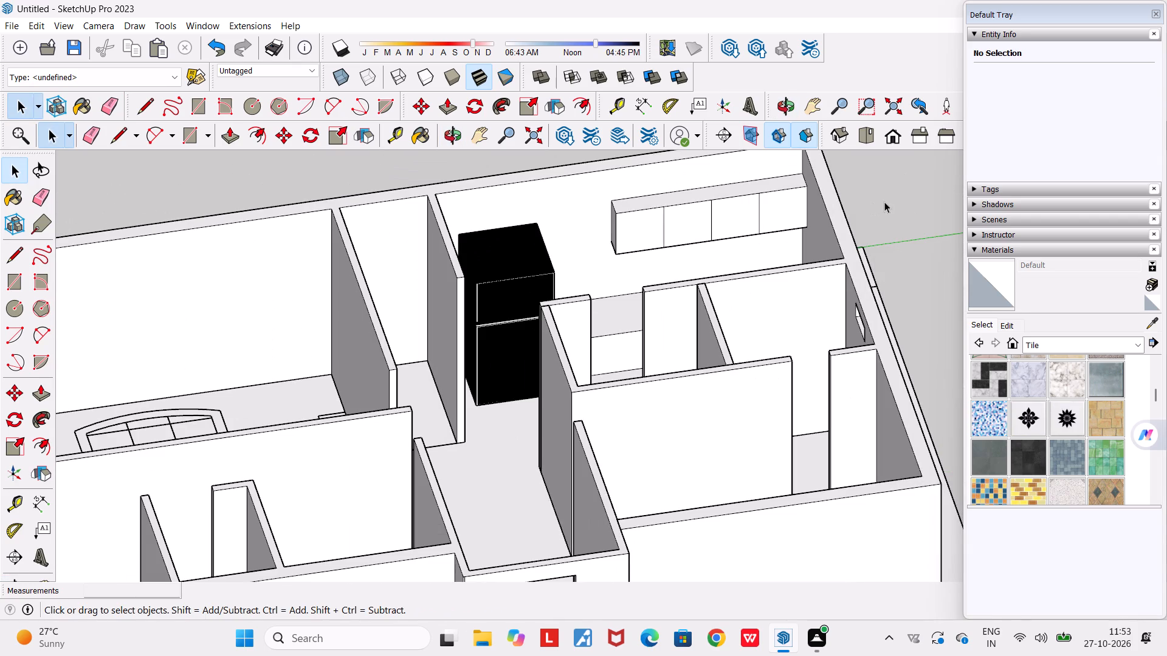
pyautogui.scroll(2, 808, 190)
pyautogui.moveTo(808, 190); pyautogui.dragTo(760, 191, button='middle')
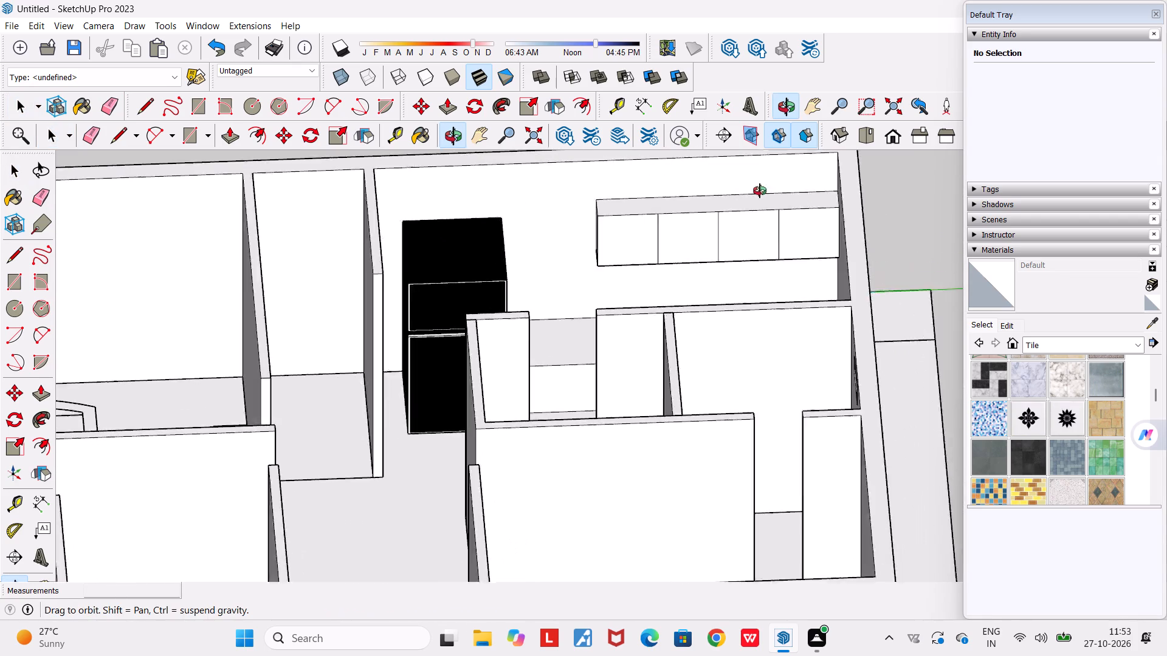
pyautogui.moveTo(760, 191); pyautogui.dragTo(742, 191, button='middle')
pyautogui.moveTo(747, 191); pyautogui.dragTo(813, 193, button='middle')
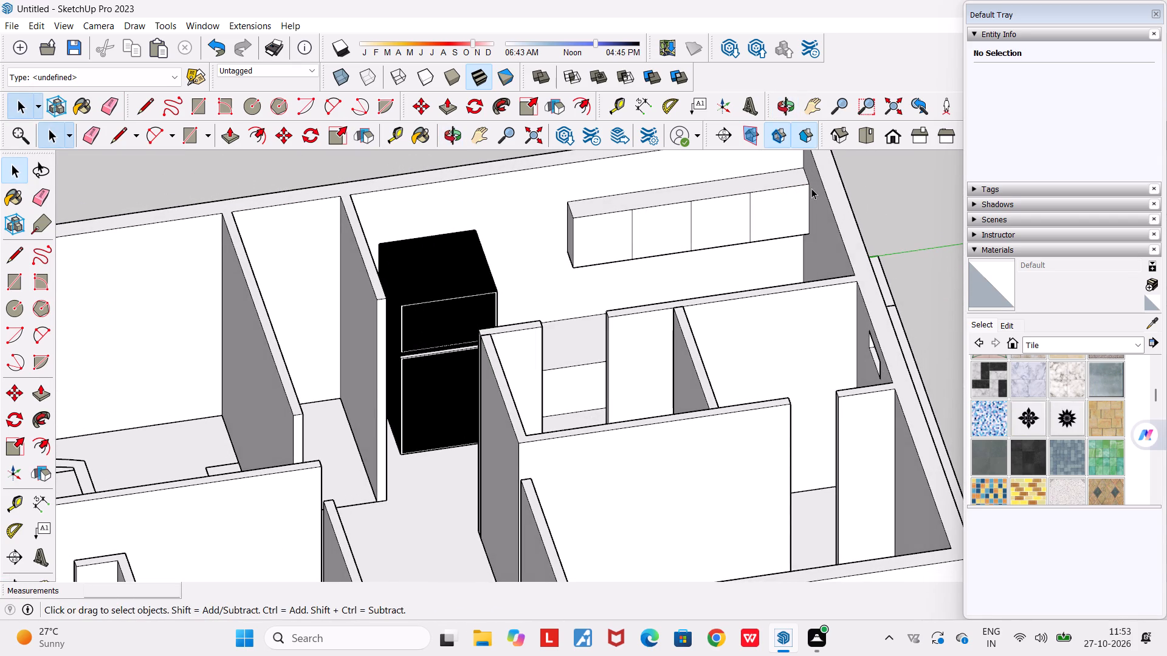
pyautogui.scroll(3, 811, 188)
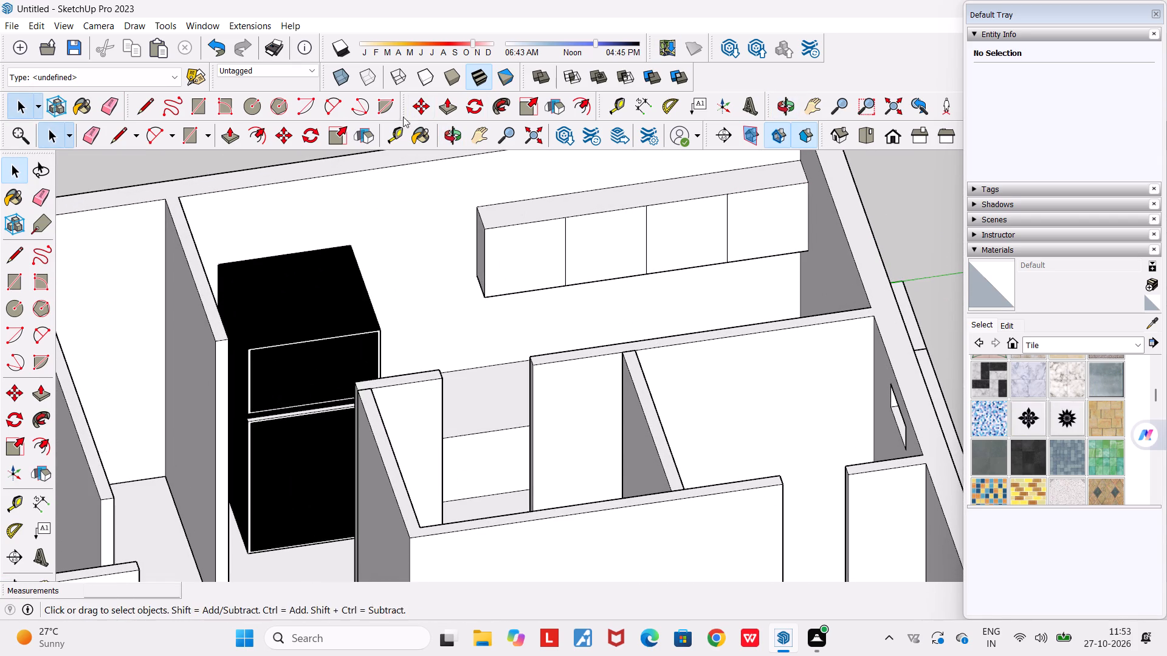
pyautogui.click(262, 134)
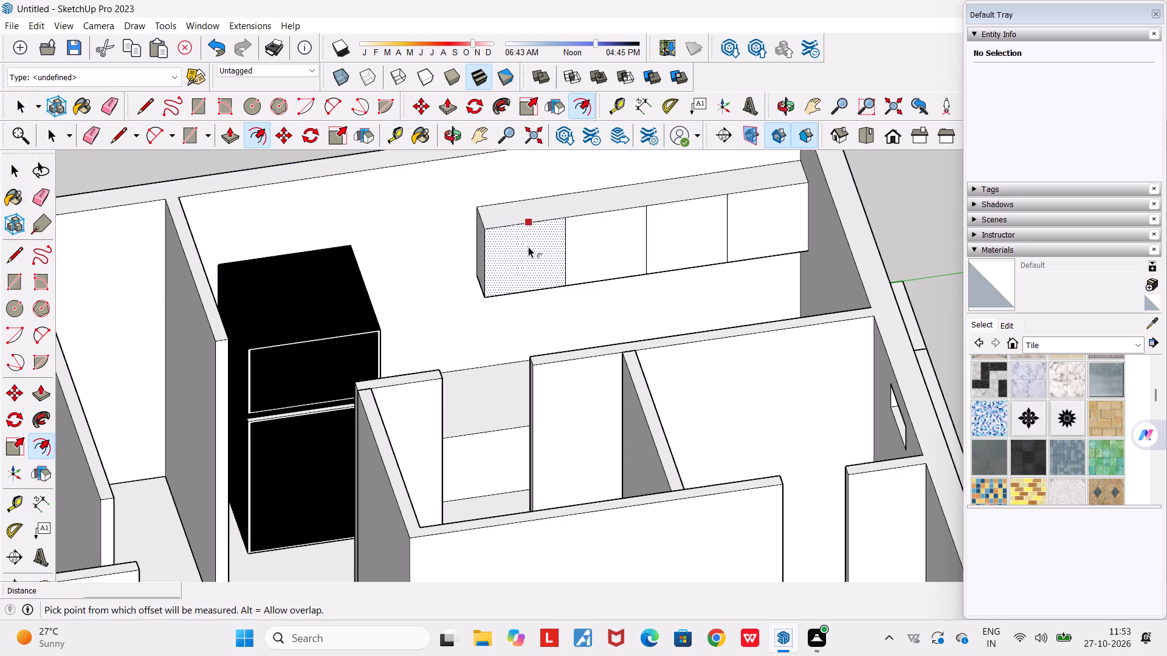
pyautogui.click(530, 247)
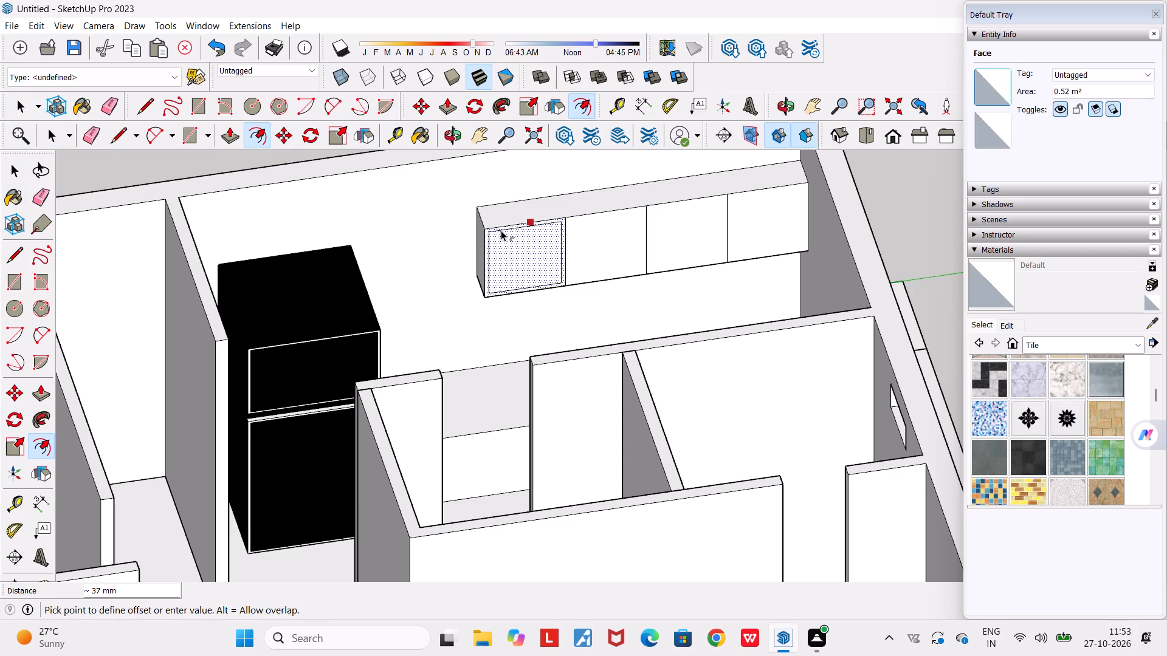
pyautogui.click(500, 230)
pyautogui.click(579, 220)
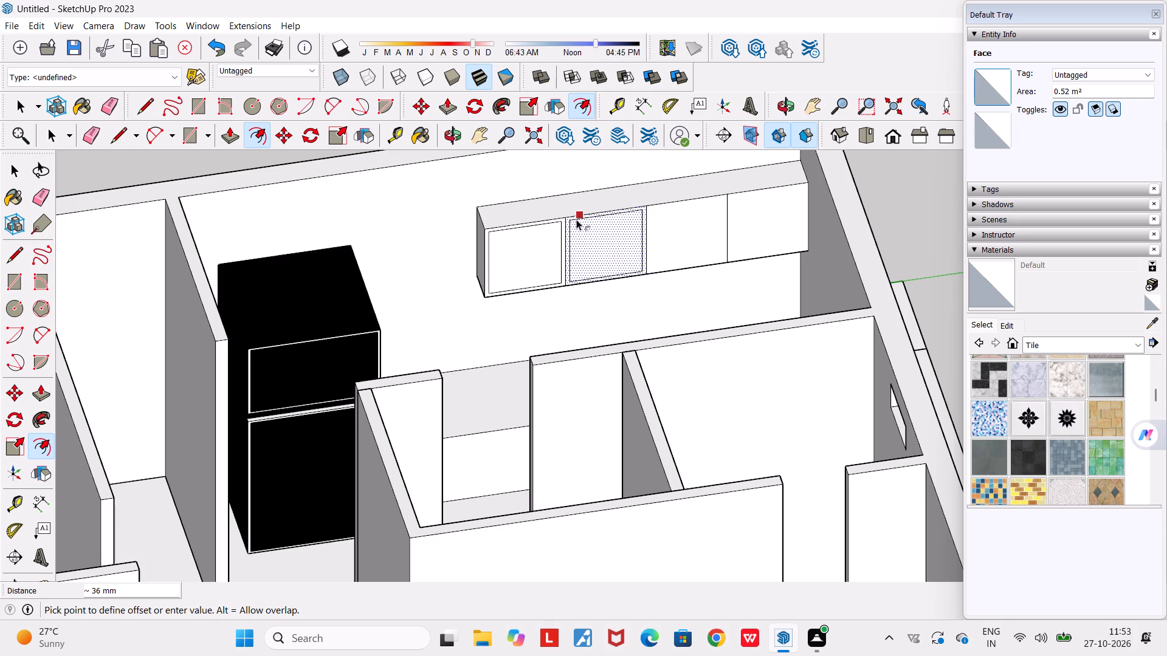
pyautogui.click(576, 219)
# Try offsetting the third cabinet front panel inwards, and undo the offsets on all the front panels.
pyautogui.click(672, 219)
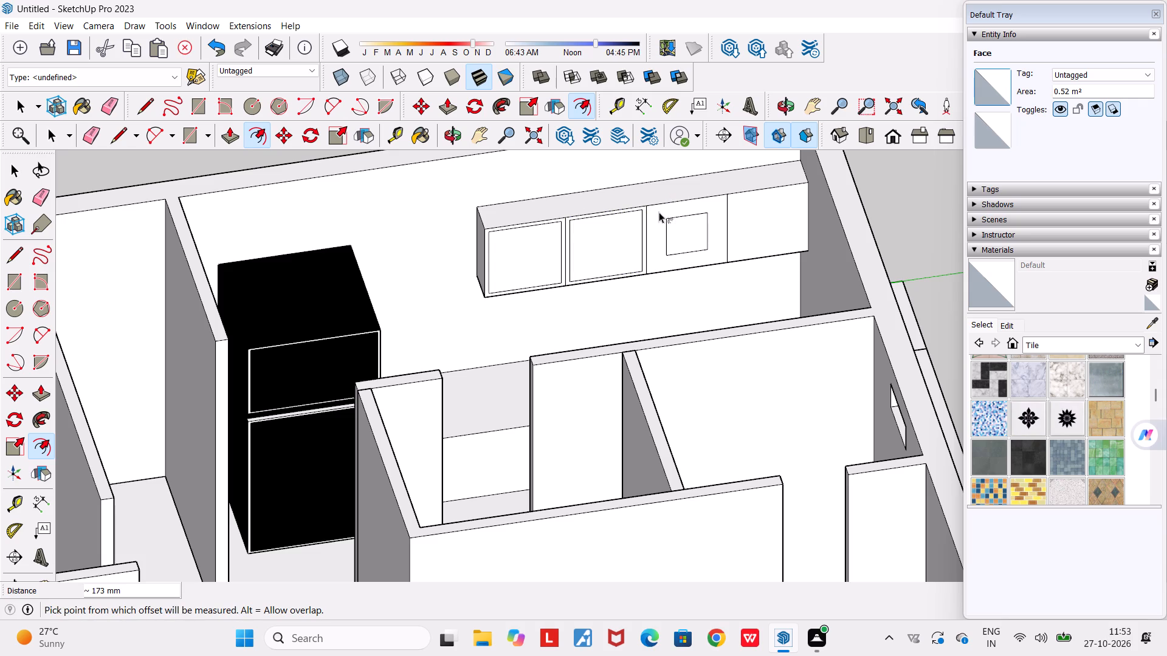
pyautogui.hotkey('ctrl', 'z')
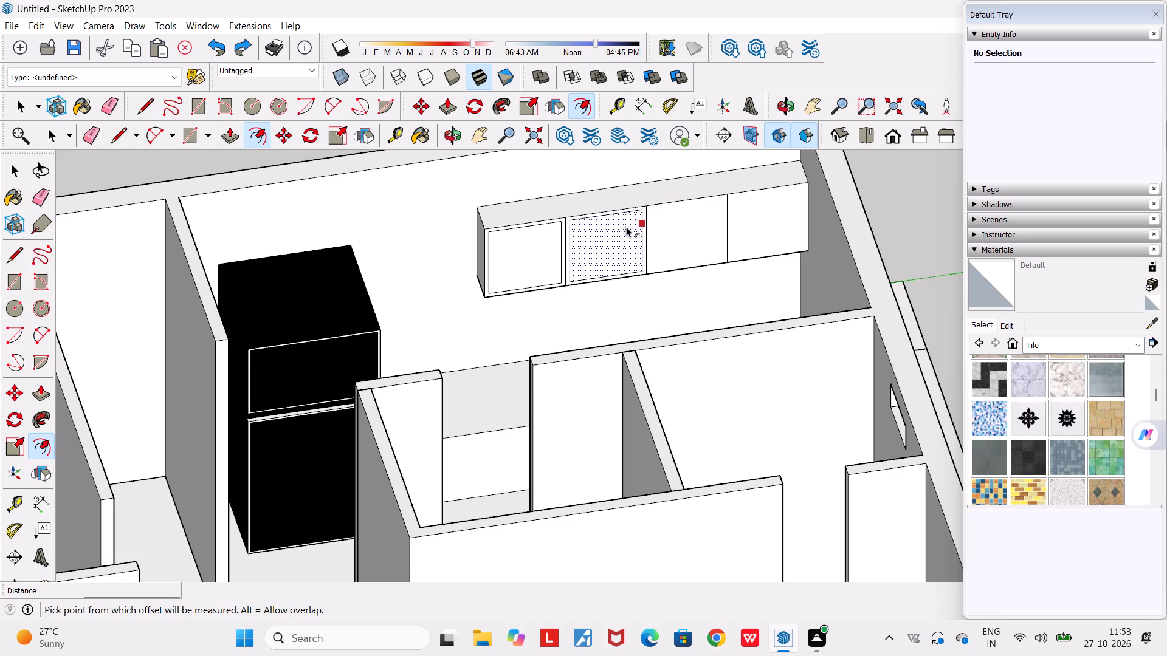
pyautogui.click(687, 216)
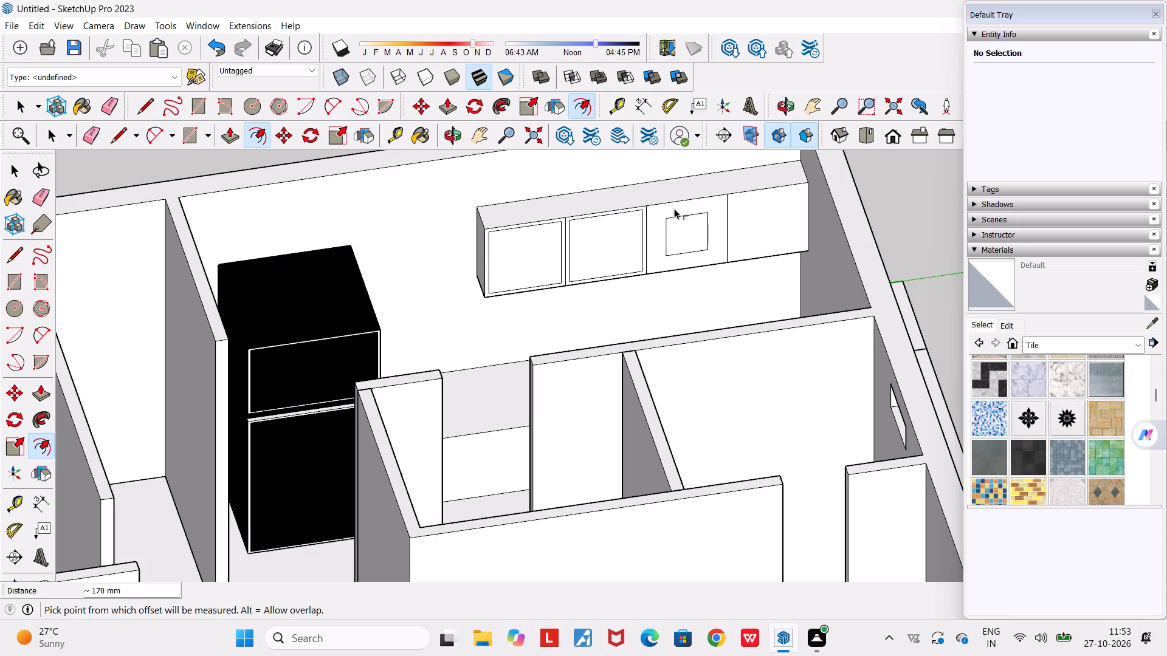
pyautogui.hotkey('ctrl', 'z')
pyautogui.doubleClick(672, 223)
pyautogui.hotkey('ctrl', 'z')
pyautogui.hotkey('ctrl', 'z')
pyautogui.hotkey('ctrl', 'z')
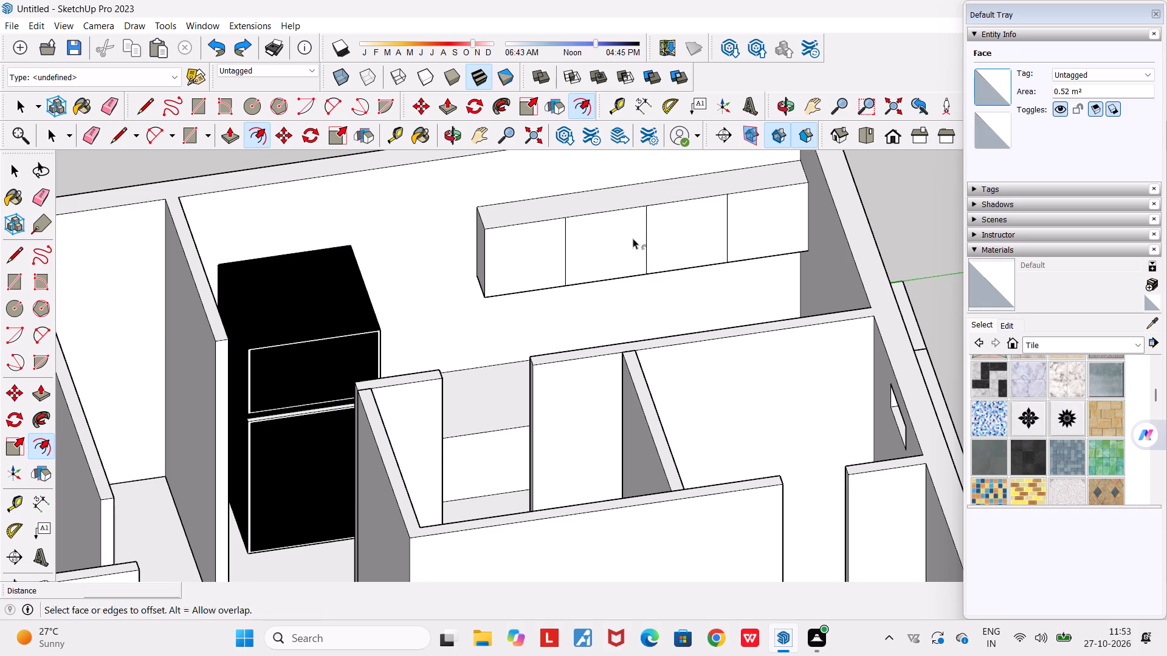
# Offset the outlines of all four cabinet front panels inwards by about 24 mm.
pyautogui.click(535, 253)
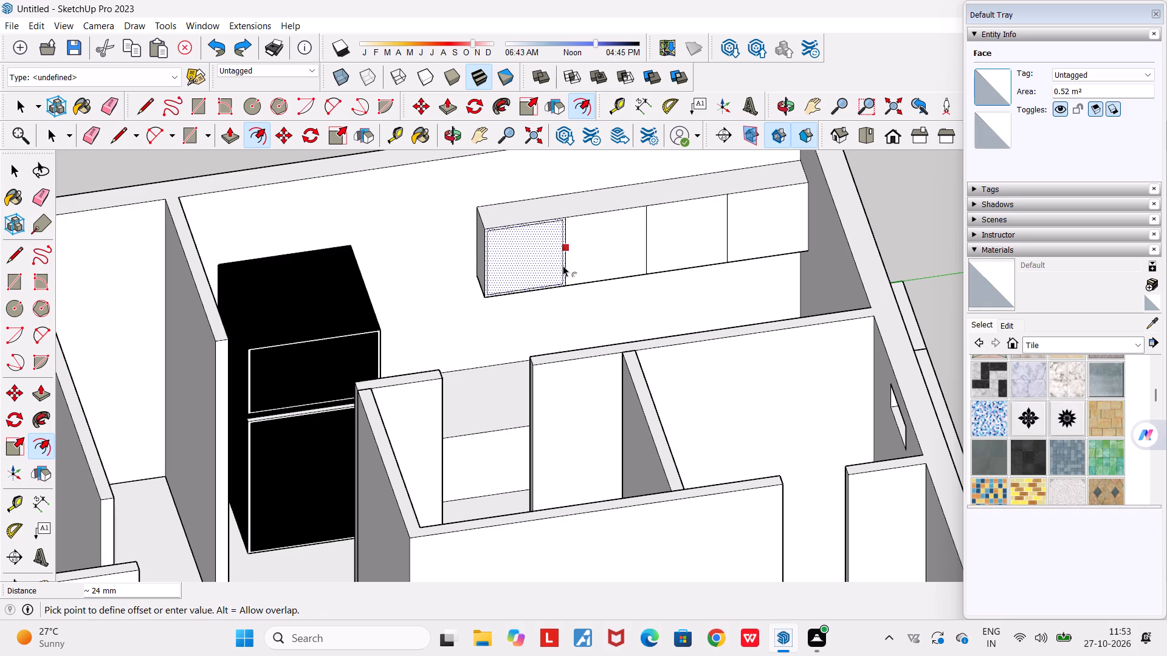
pyautogui.click(563, 265)
pyautogui.doubleClick(605, 257)
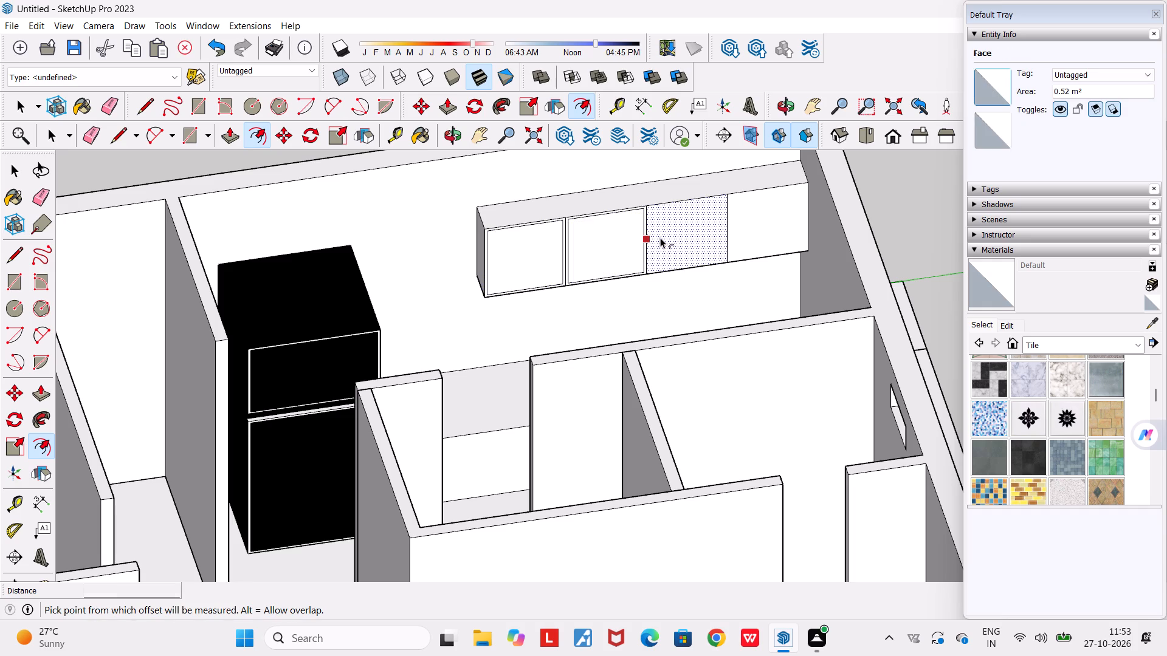
pyautogui.doubleClick(660, 237)
pyautogui.doubleClick(735, 228)
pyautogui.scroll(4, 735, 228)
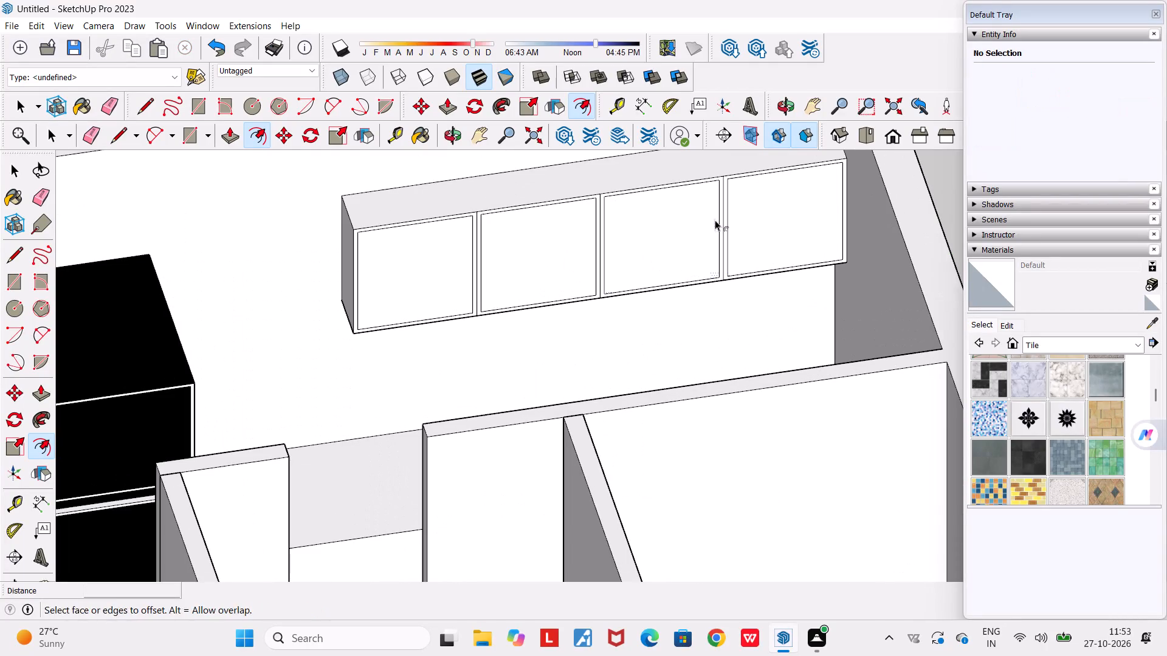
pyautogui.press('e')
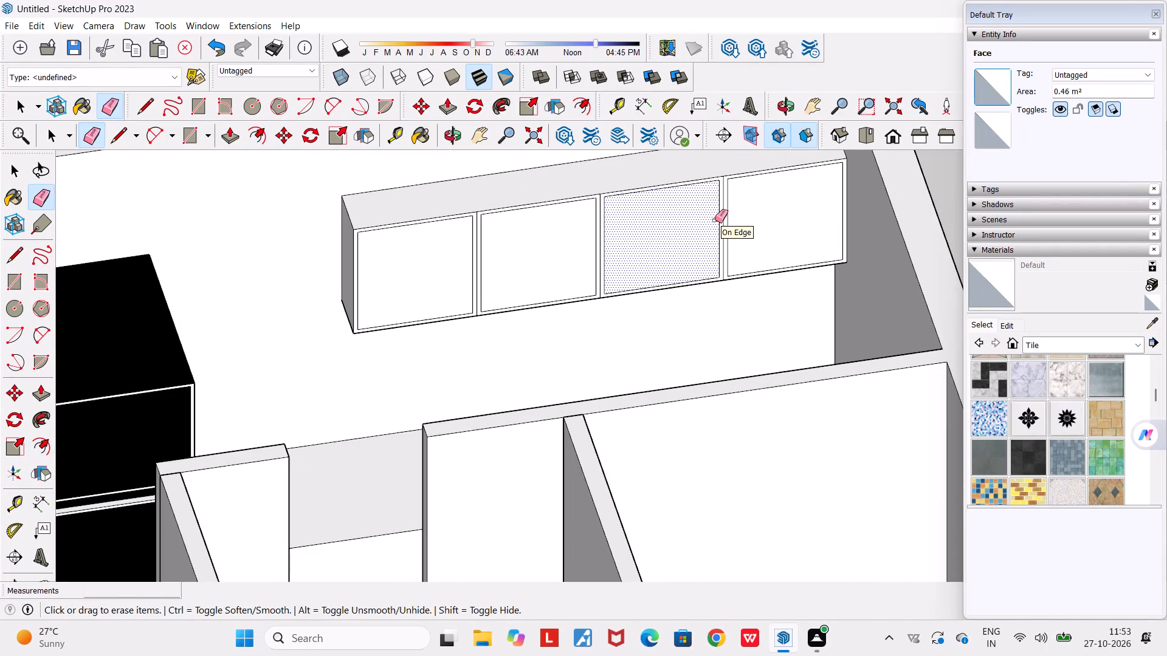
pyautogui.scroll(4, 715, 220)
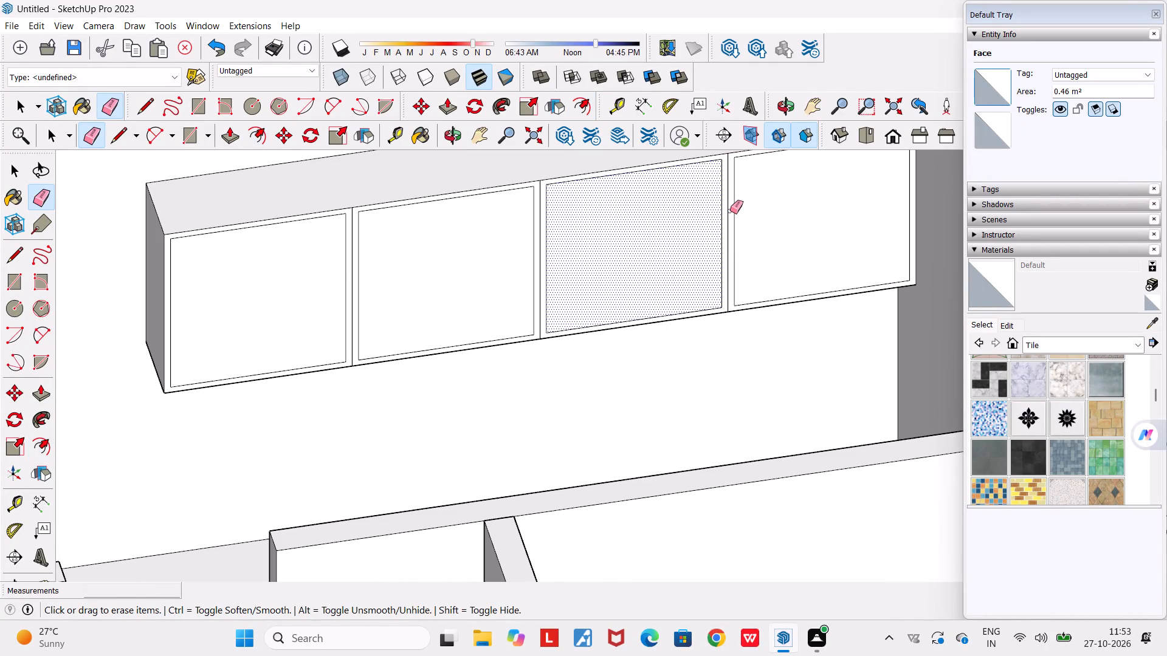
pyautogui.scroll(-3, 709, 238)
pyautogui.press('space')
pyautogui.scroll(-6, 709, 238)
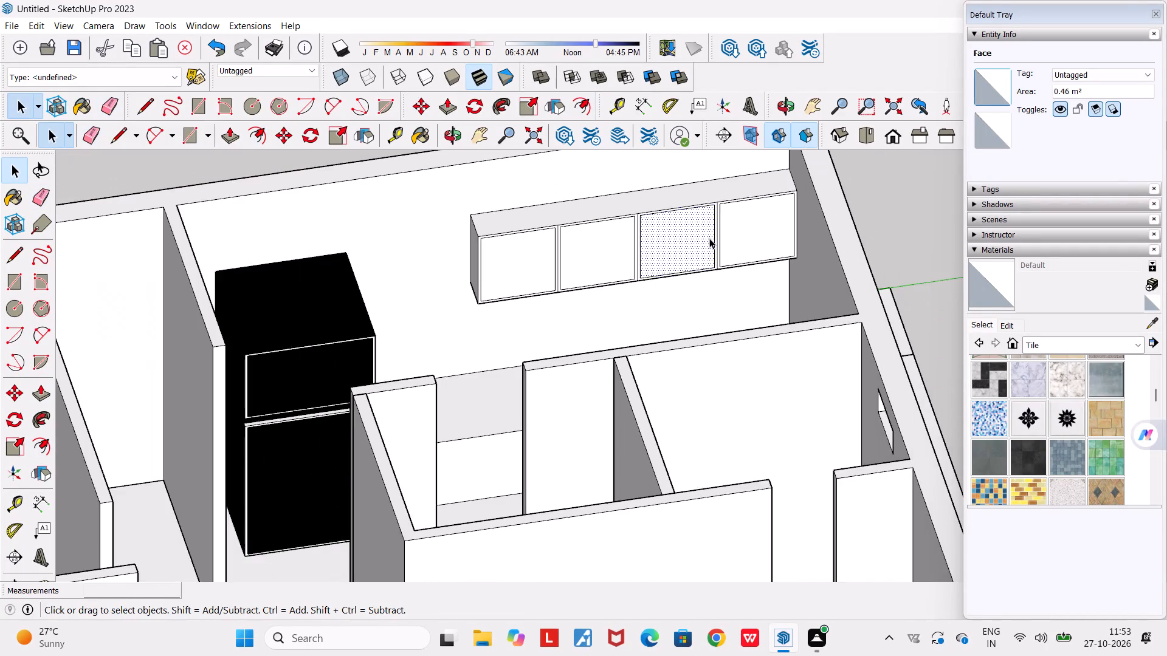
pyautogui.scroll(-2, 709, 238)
# Paint the wall cabinet's top, its fridge-side end and the four inner door panels with Wood Cherry Original.
pyautogui.click(1038, 345)
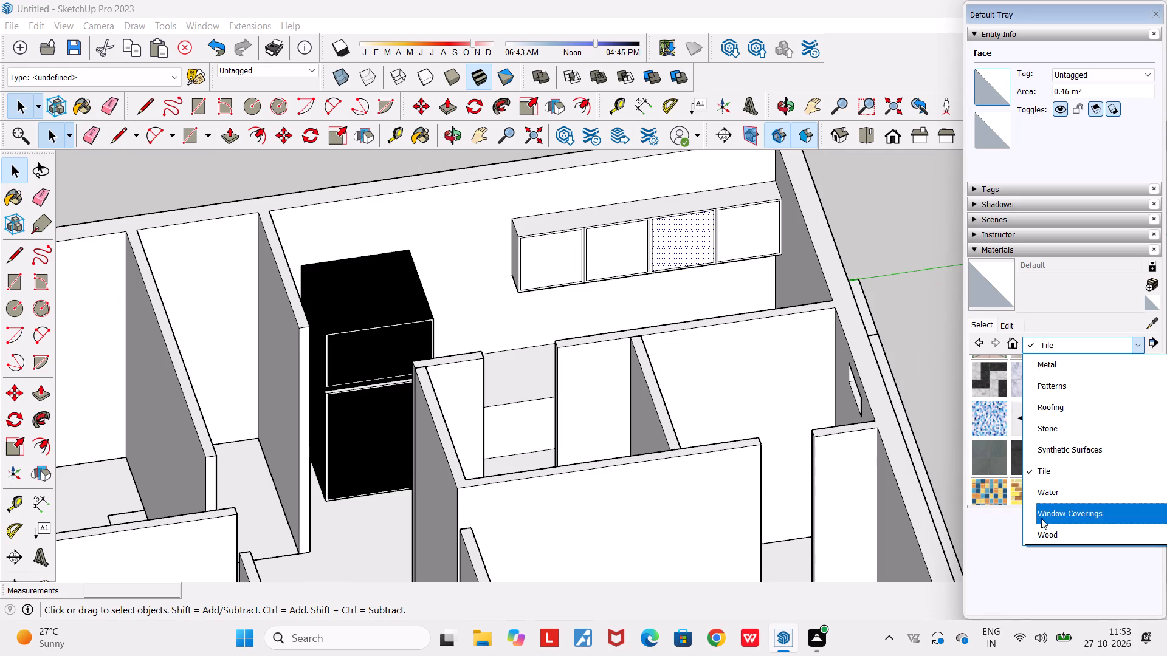
pyautogui.click(1044, 533)
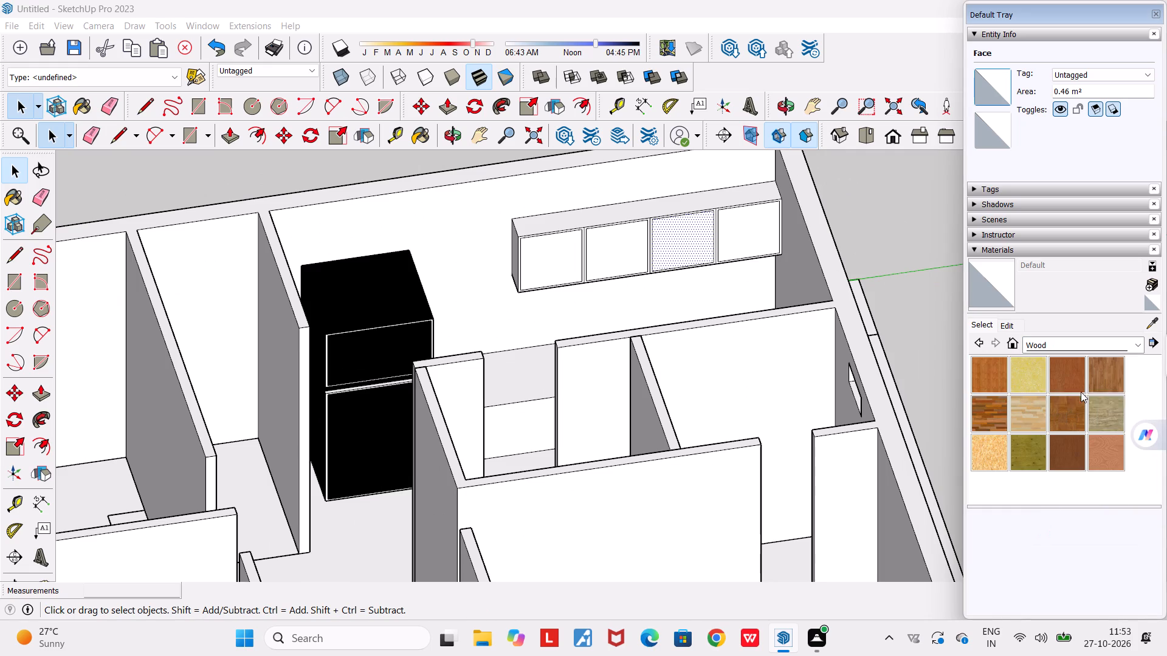
pyautogui.click(1071, 381)
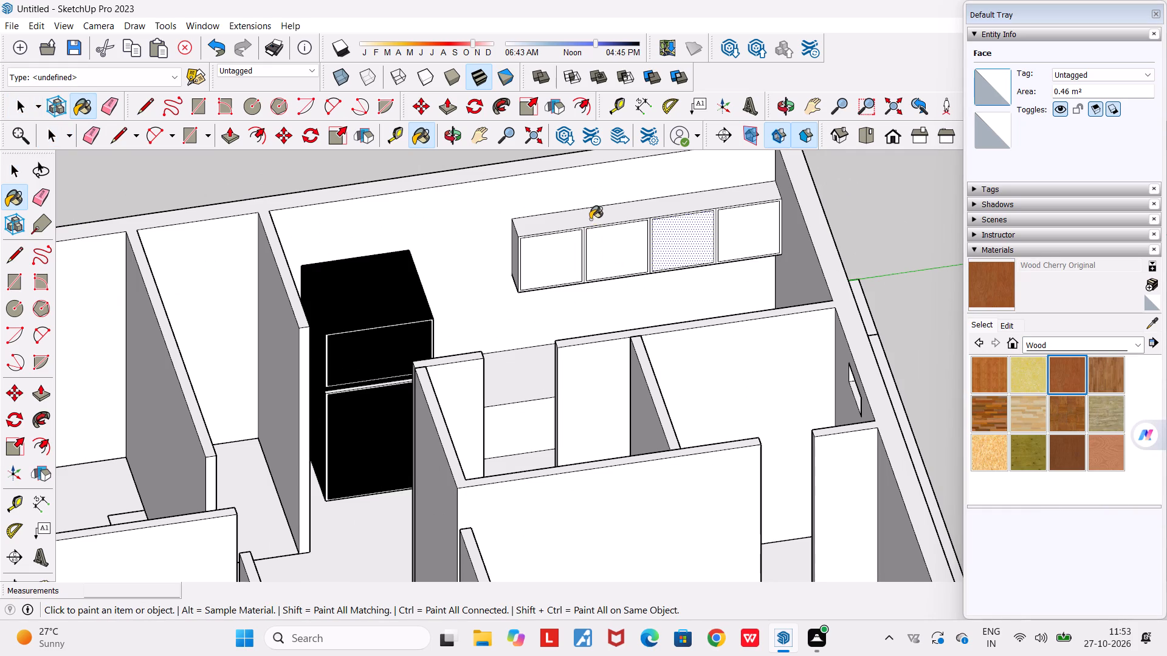
pyautogui.click(590, 219)
pyautogui.click(514, 245)
pyautogui.click(528, 253)
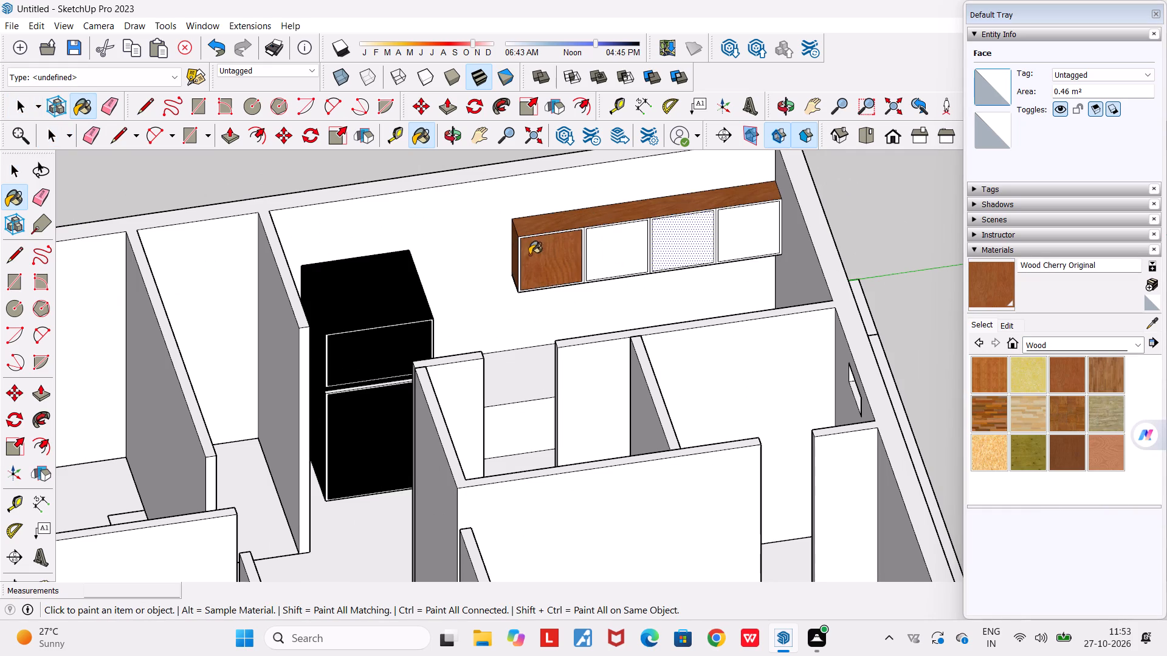
pyautogui.click(628, 244)
pyautogui.click(658, 241)
pyautogui.click(740, 234)
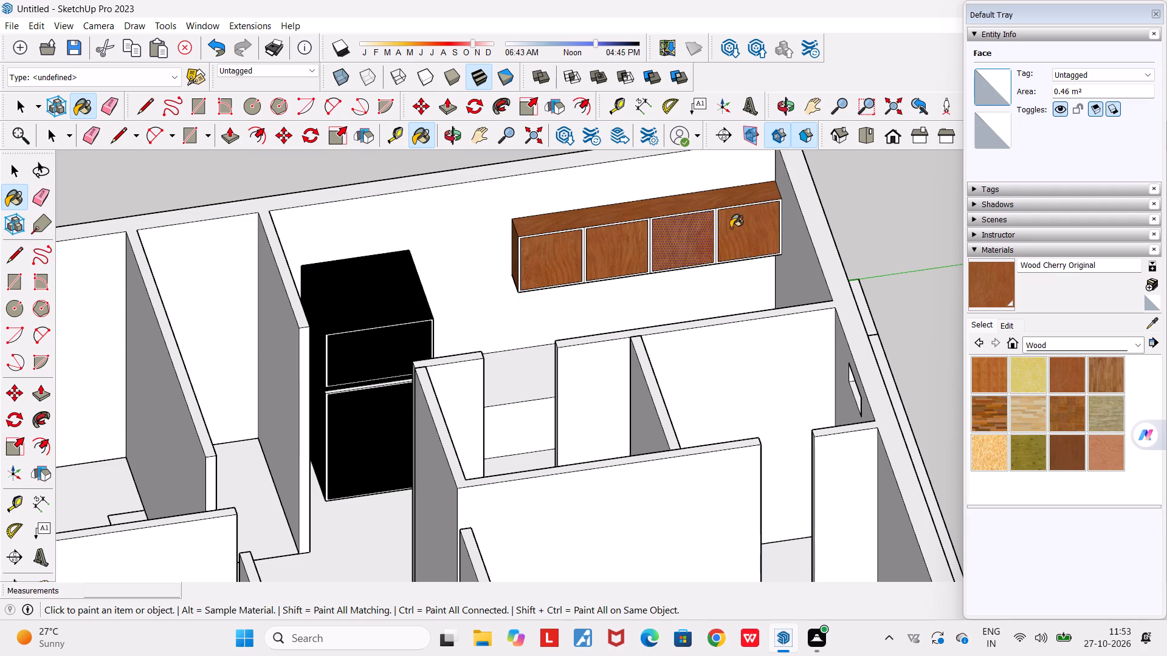
# Paint the narrow borders around all four cabinet door panels with Wood Cherry Original.
pyautogui.scroll(15, 728, 226)
pyautogui.click(711, 179)
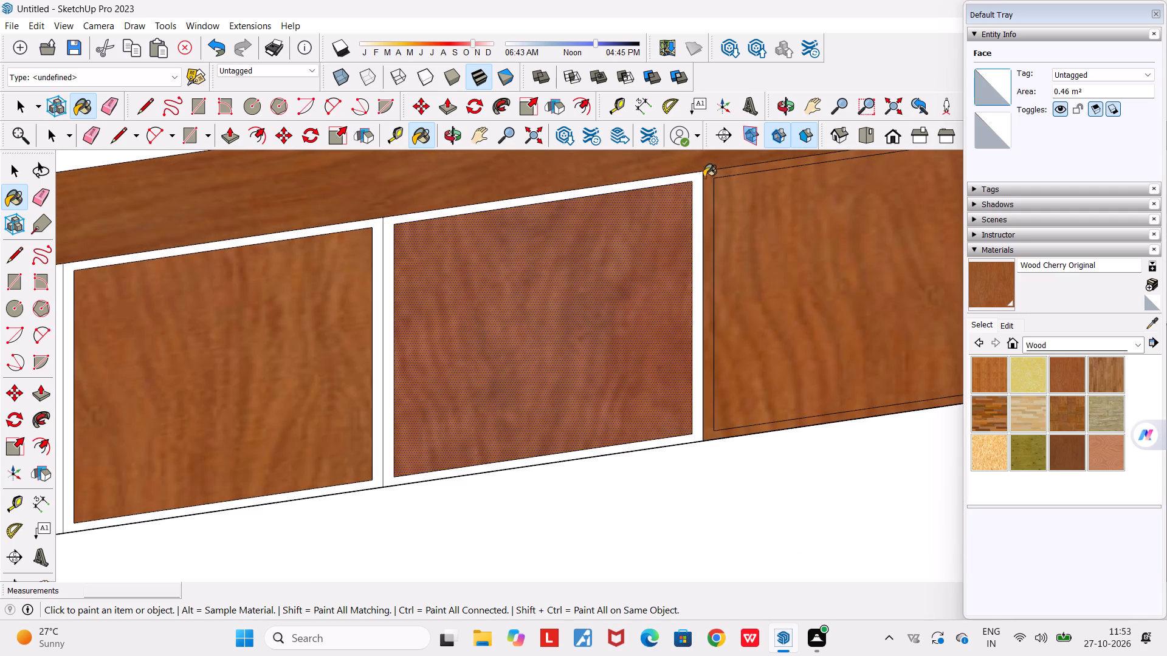
pyautogui.click(694, 175)
pyautogui.scroll(-3, 409, 218)
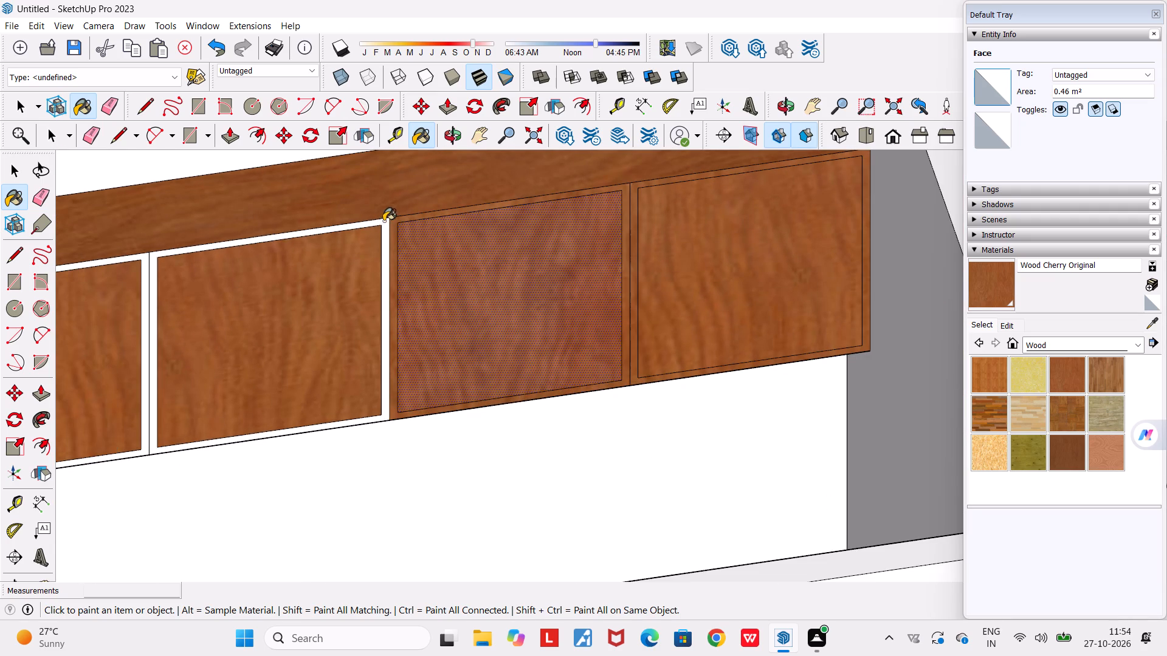
pyautogui.click(384, 221)
pyautogui.scroll(-4, 305, 254)
pyautogui.scroll(5, 157, 266)
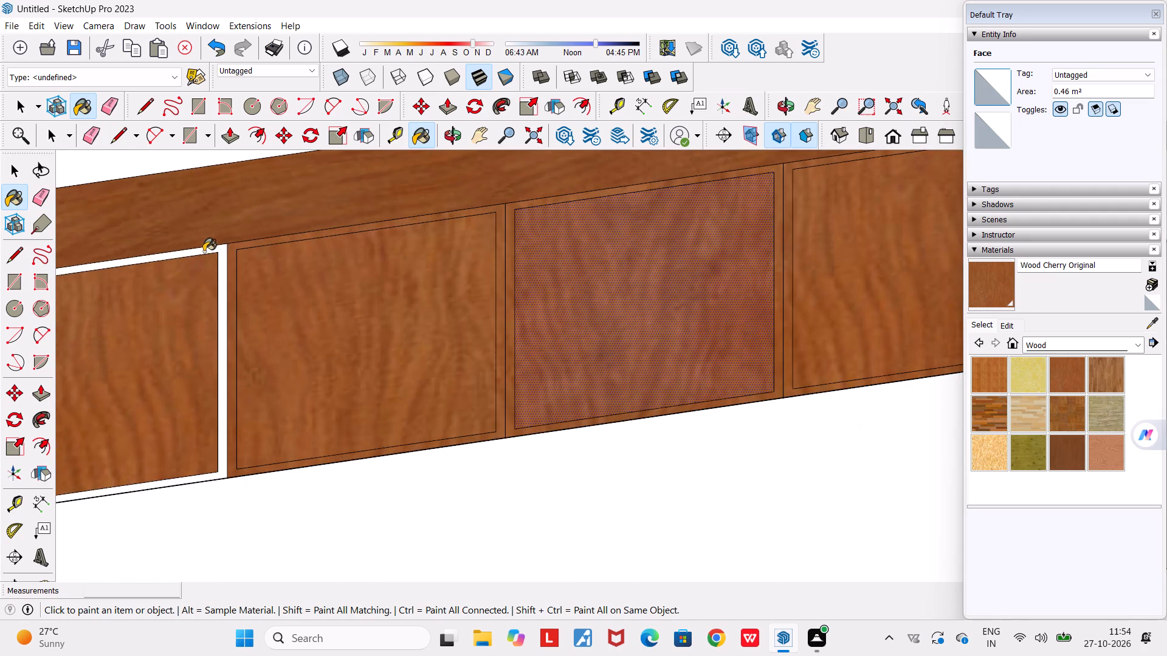
pyautogui.click(222, 248)
pyautogui.scroll(-9, 217, 252)
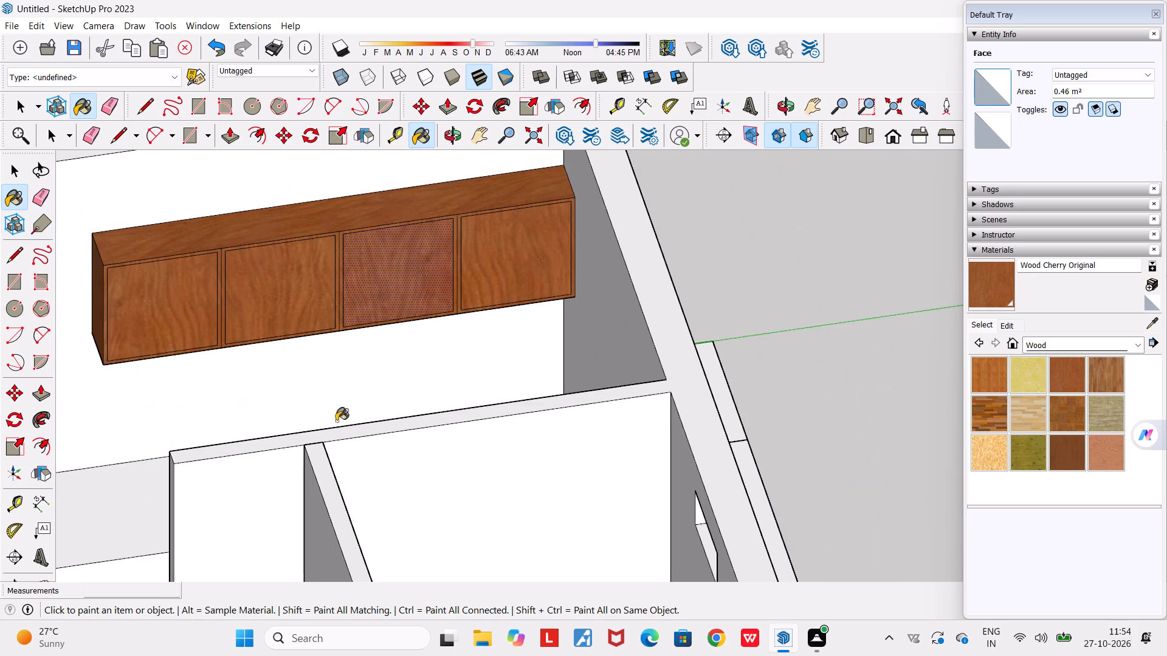
pyautogui.press('space')
pyautogui.scroll(-2, 393, 309)
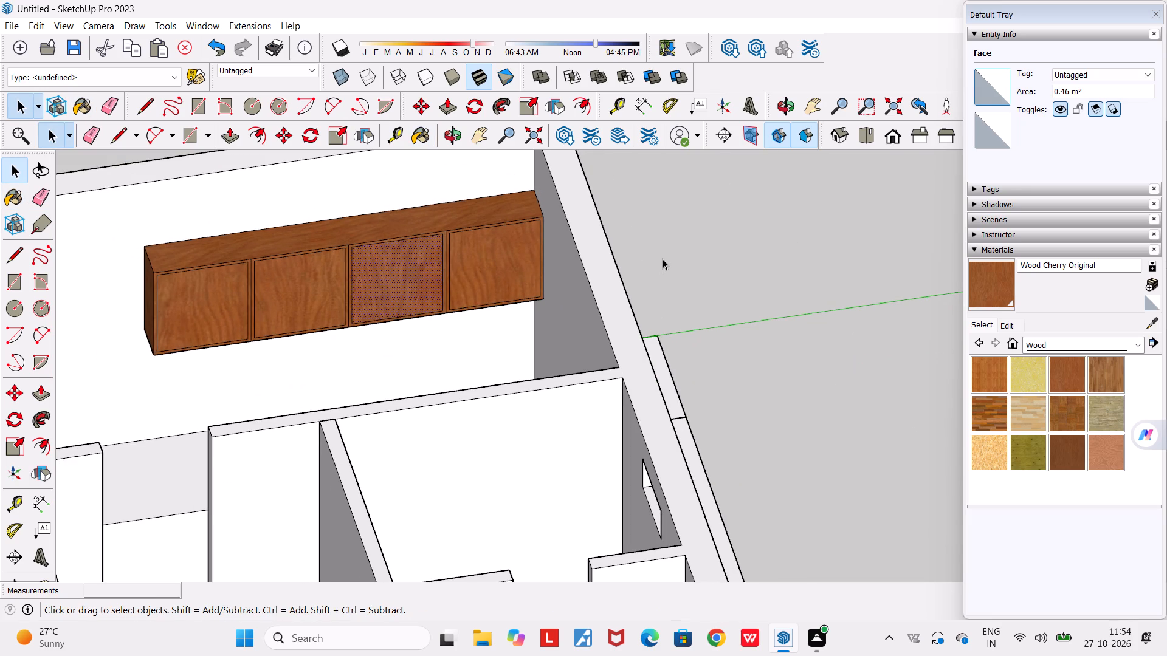
pyautogui.click(663, 258)
# Erase the three vertical dividing lines between the door panels so their borders merge into one frame.
pyautogui.scroll(4, 321, 275)
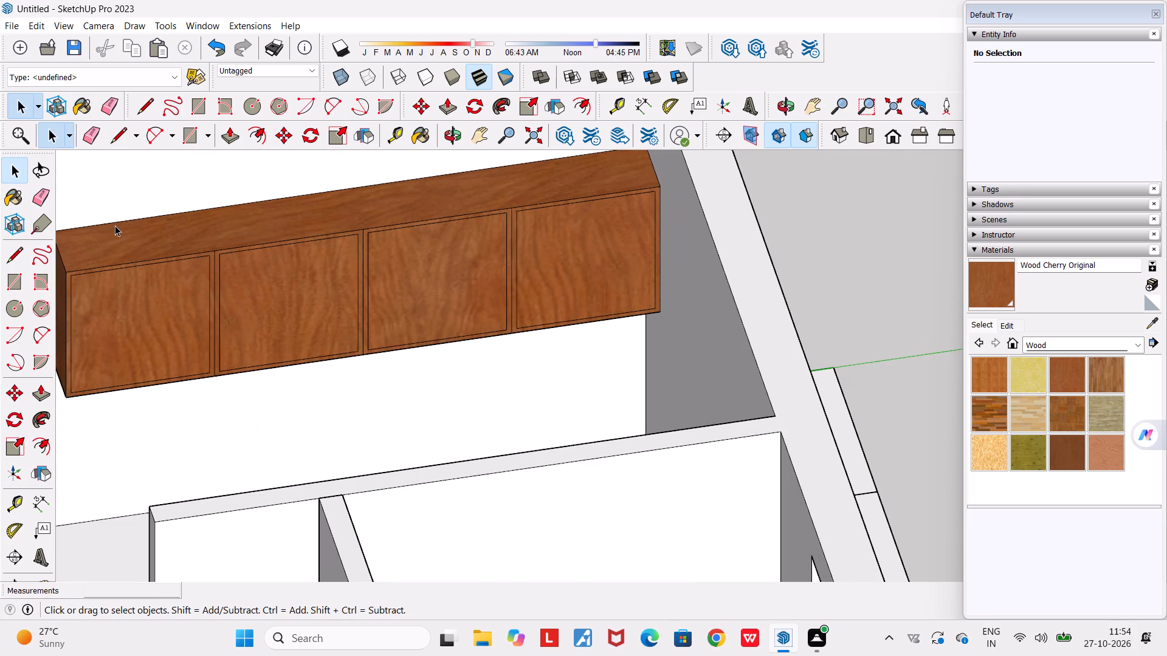
pyautogui.click(88, 130)
pyautogui.scroll(3, 201, 302)
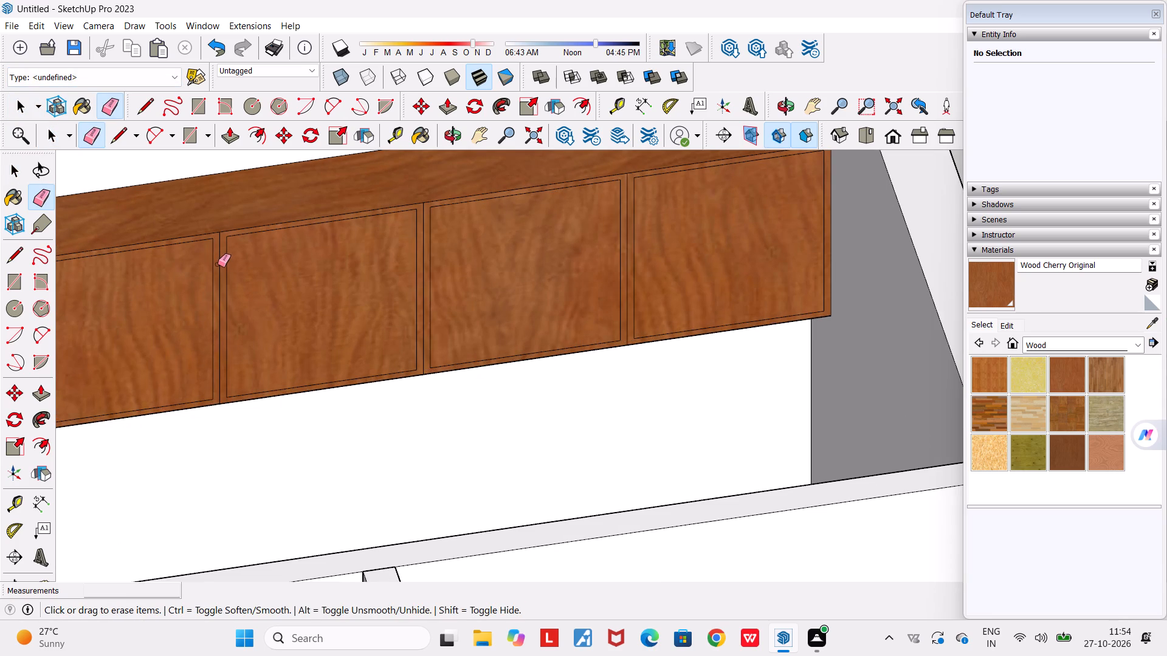
pyautogui.click(221, 259)
pyautogui.scroll(1, 218, 279)
pyautogui.scroll(-2, 218, 279)
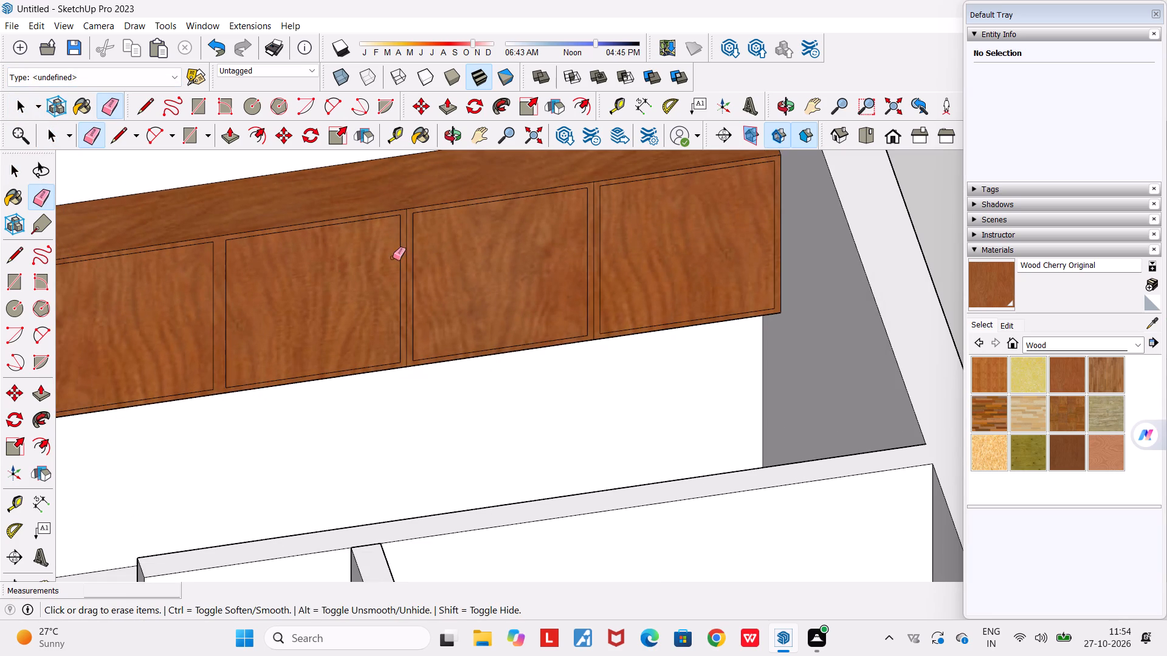
pyautogui.click(407, 248)
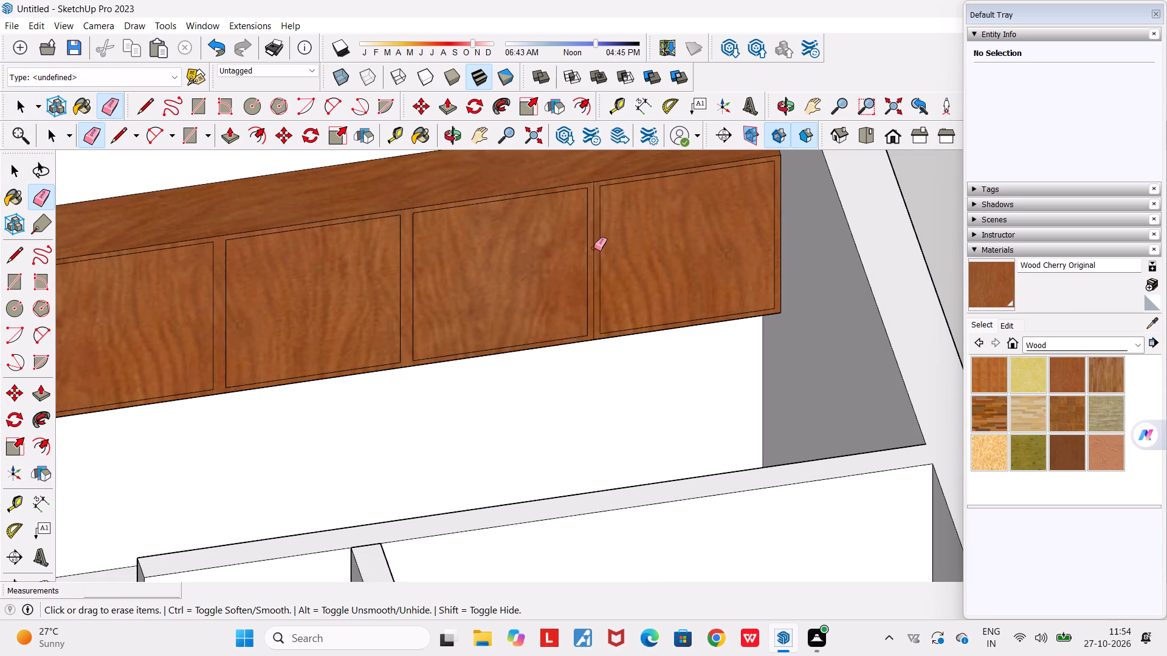
pyautogui.click(593, 248)
# Push/Pull the merged frame around the cabinet's door panels outwards by about 6 mm.
pyautogui.scroll(-7, 599, 285)
pyautogui.moveTo(601, 285); pyautogui.dragTo(752, 258, button='middle')
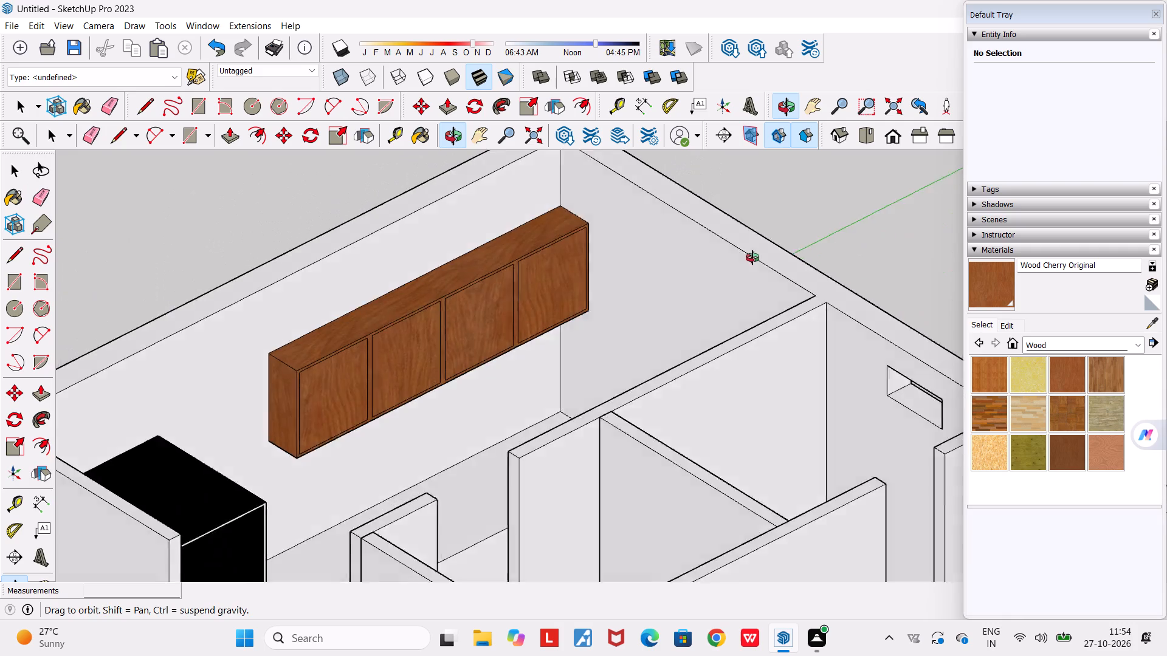
pyautogui.moveTo(752, 258); pyautogui.dragTo(797, 247, button='middle')
pyautogui.scroll(5, 328, 442)
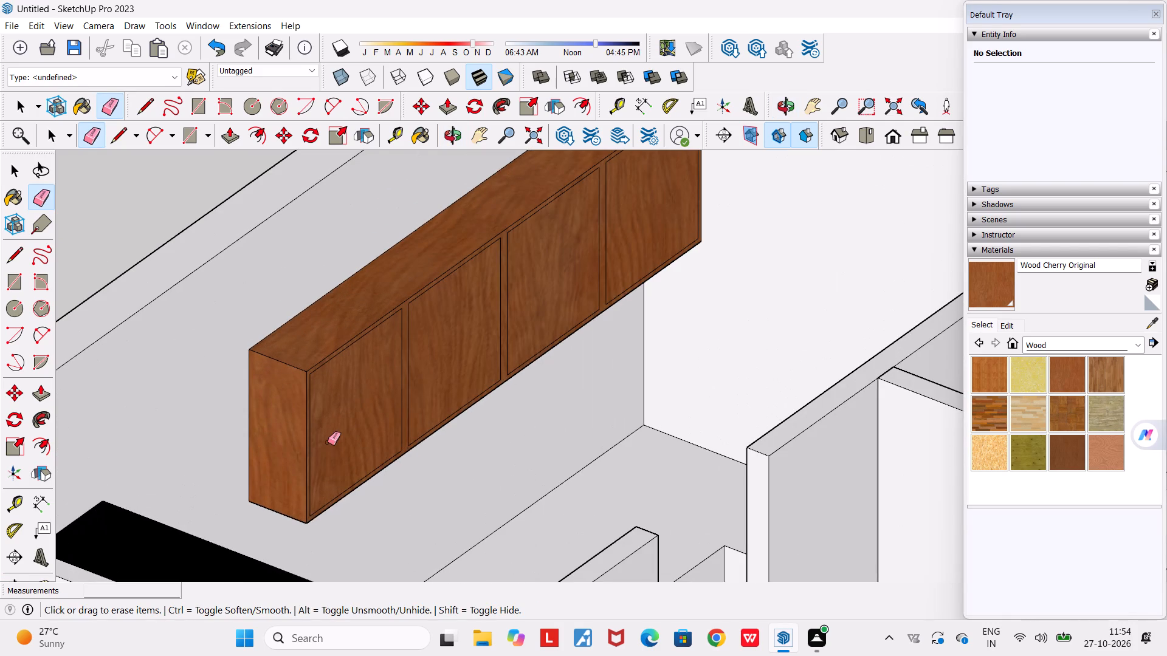
pyautogui.press('space')
pyautogui.scroll(3, 328, 442)
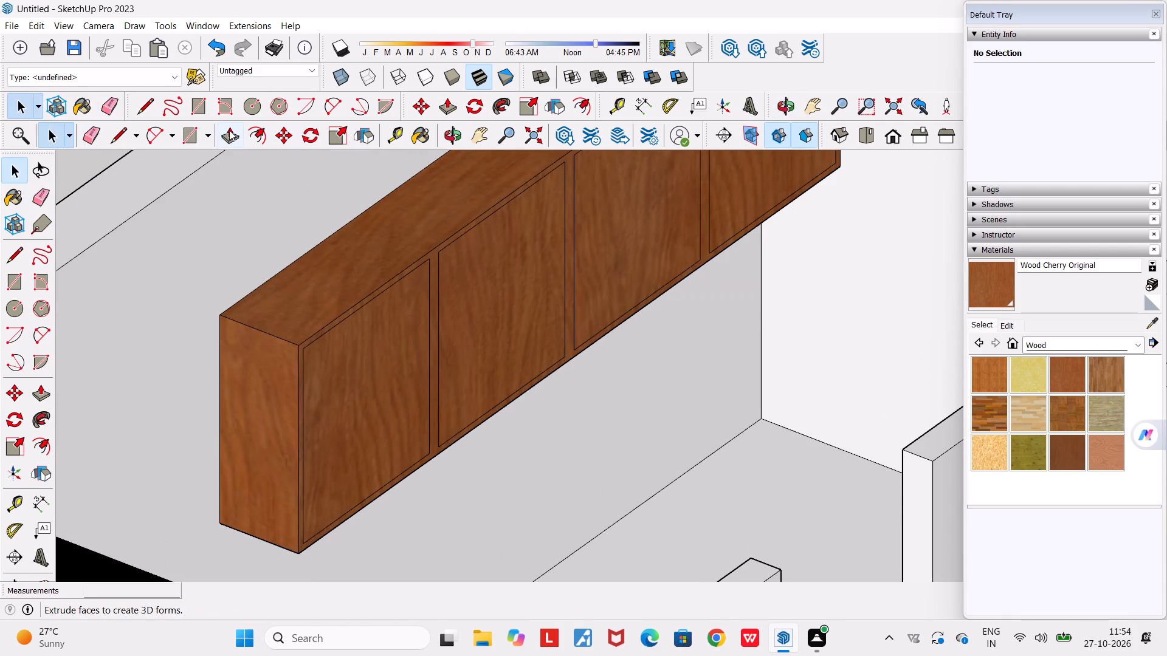
pyautogui.click(229, 130)
pyautogui.scroll(5, 429, 274)
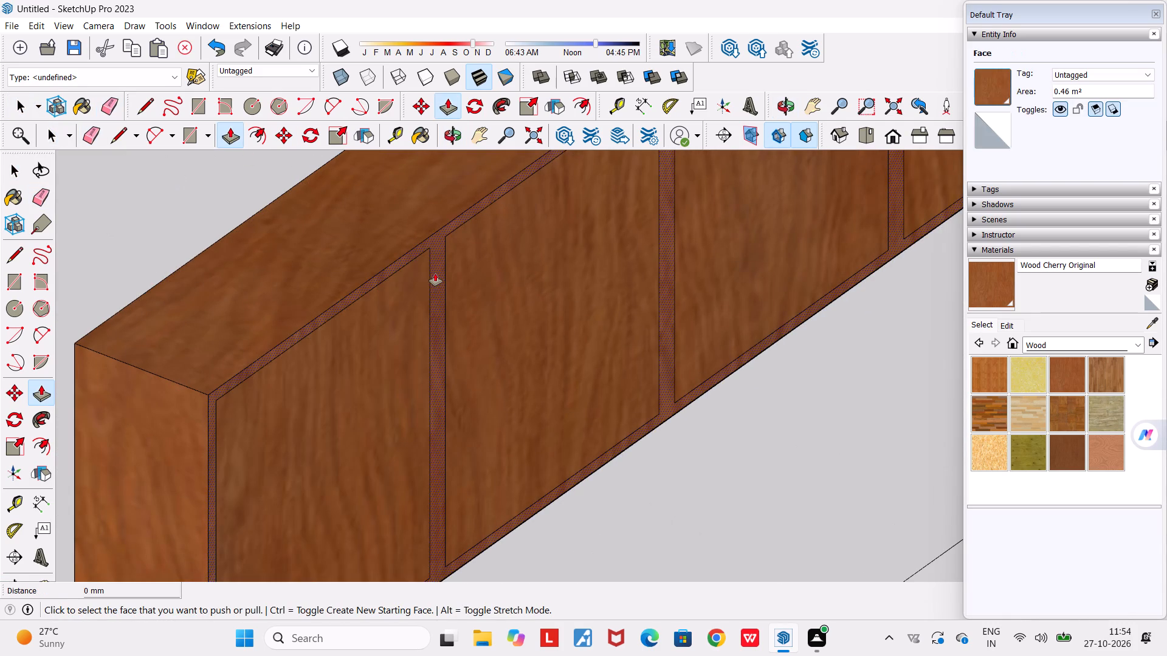
pyautogui.click(435, 273)
pyautogui.click(435, 282)
# Examine the wall cabinet's raised door frame and its position against the kitchen walls from several angles.
pyautogui.scroll(-8, 454, 304)
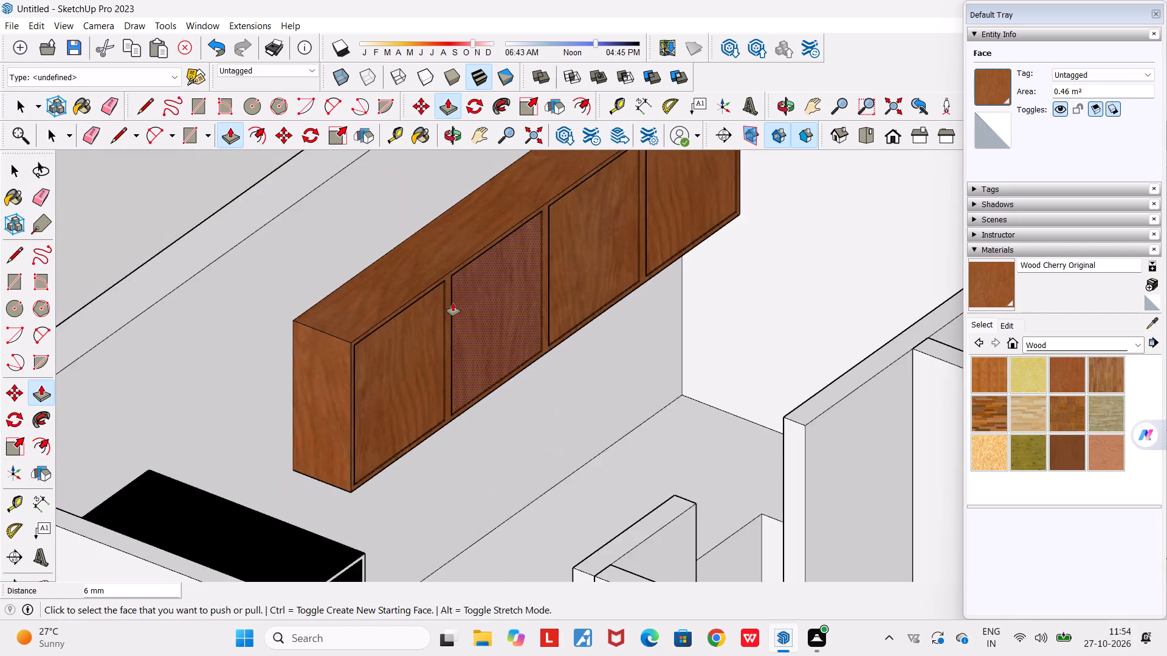
pyautogui.scroll(-3, 453, 303)
pyautogui.moveTo(441, 327); pyautogui.dragTo(388, 244, button='middle')
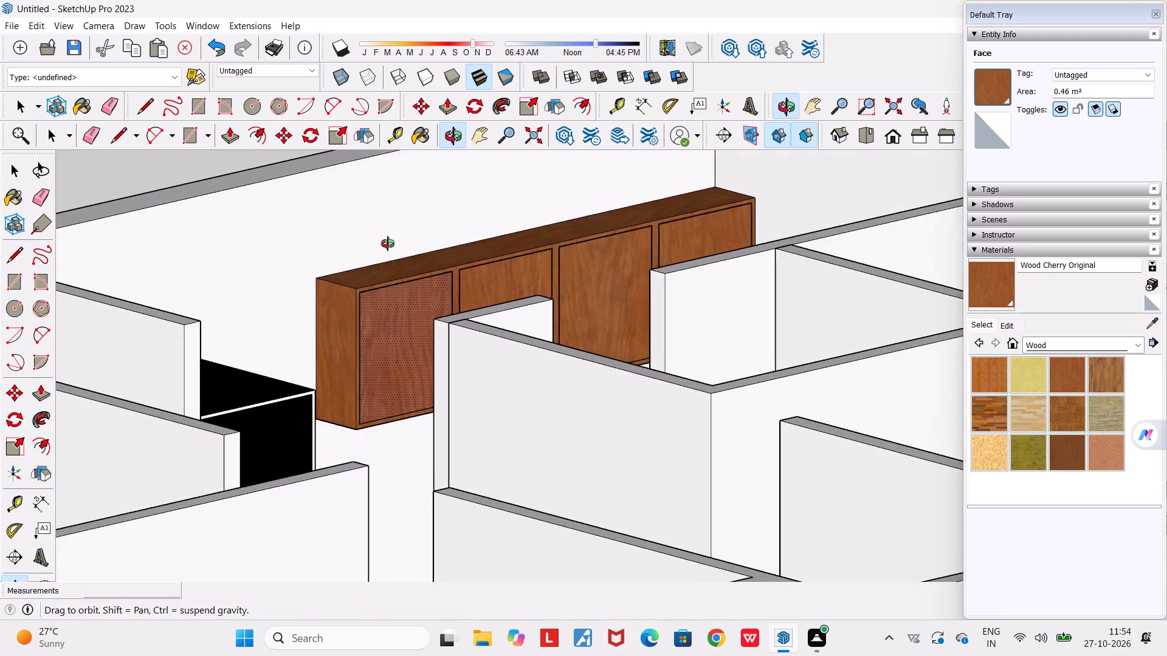
pyautogui.moveTo(388, 244); pyautogui.dragTo(311, 313, button='middle')
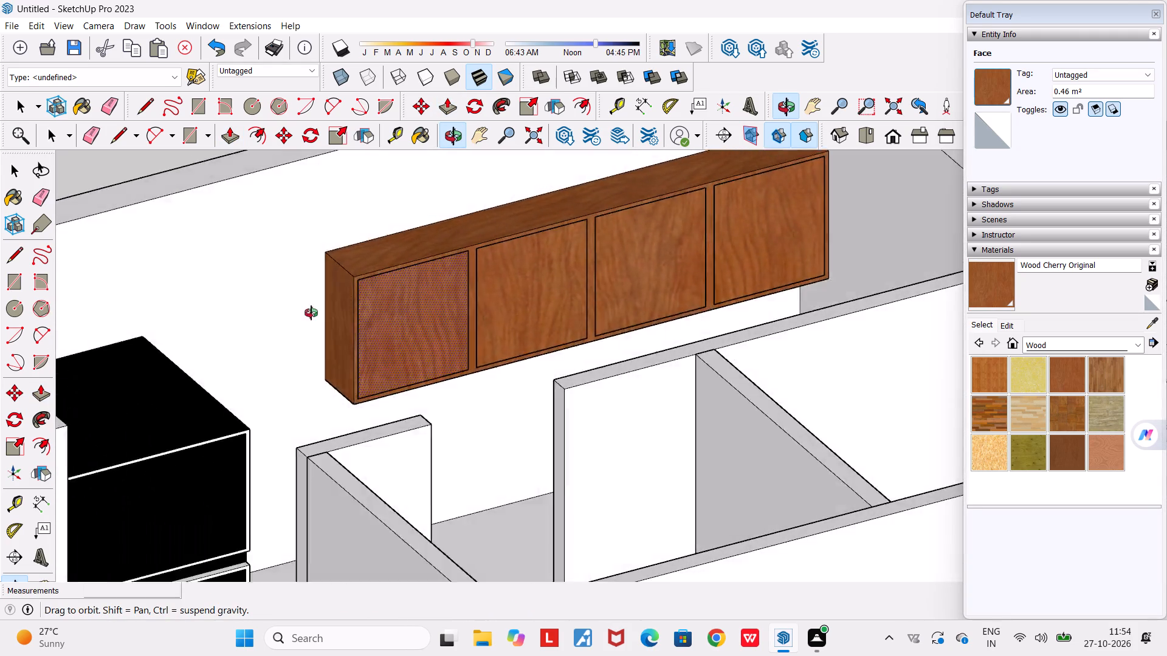
pyautogui.moveTo(311, 313); pyautogui.dragTo(267, 315, button='middle')
pyautogui.scroll(4, 436, 386)
pyautogui.moveTo(422, 378); pyautogui.dragTo(466, 303, button='middle')
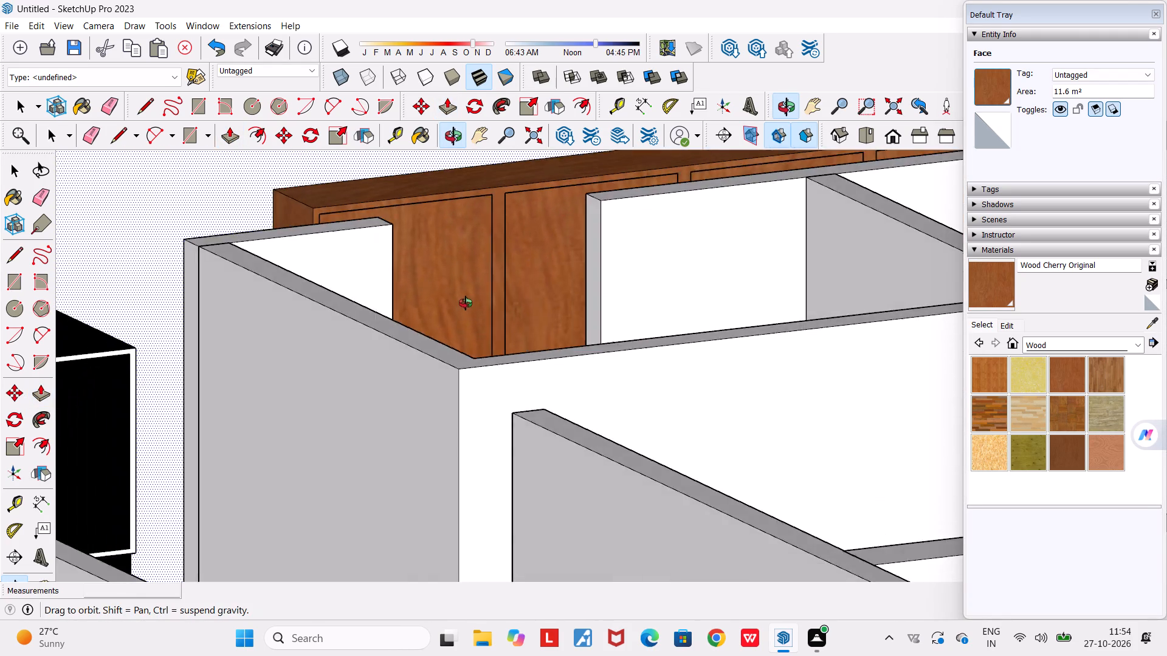
pyautogui.moveTo(466, 303); pyautogui.dragTo(610, 326, button='middle')
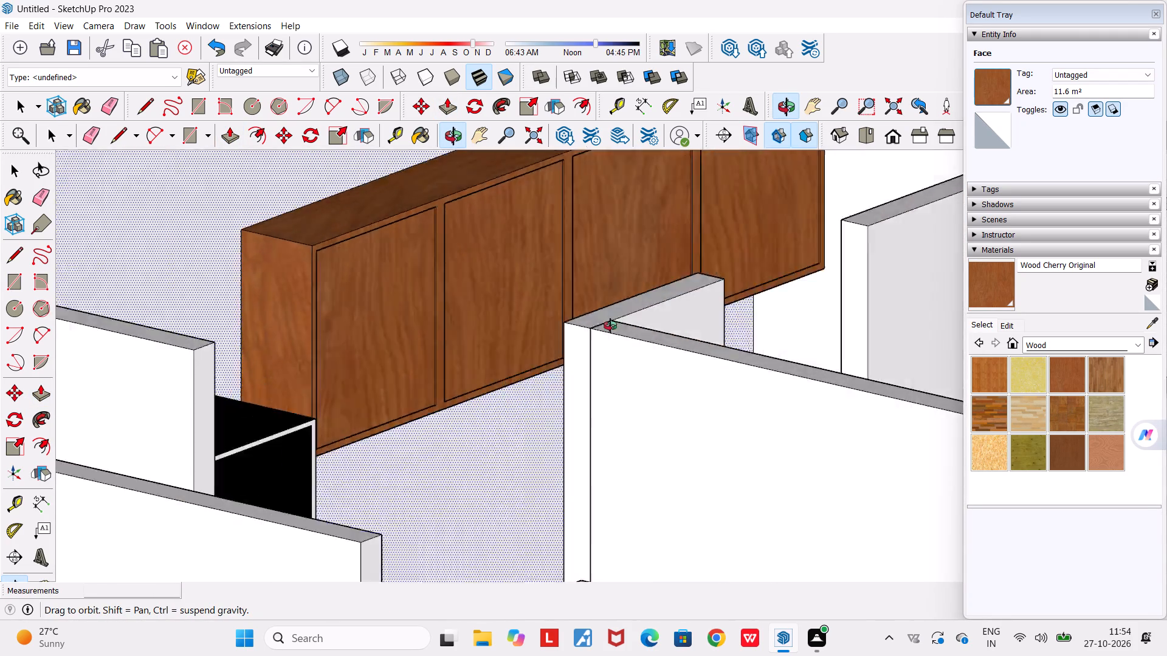
pyautogui.moveTo(610, 326); pyautogui.dragTo(330, 473, button='middle')
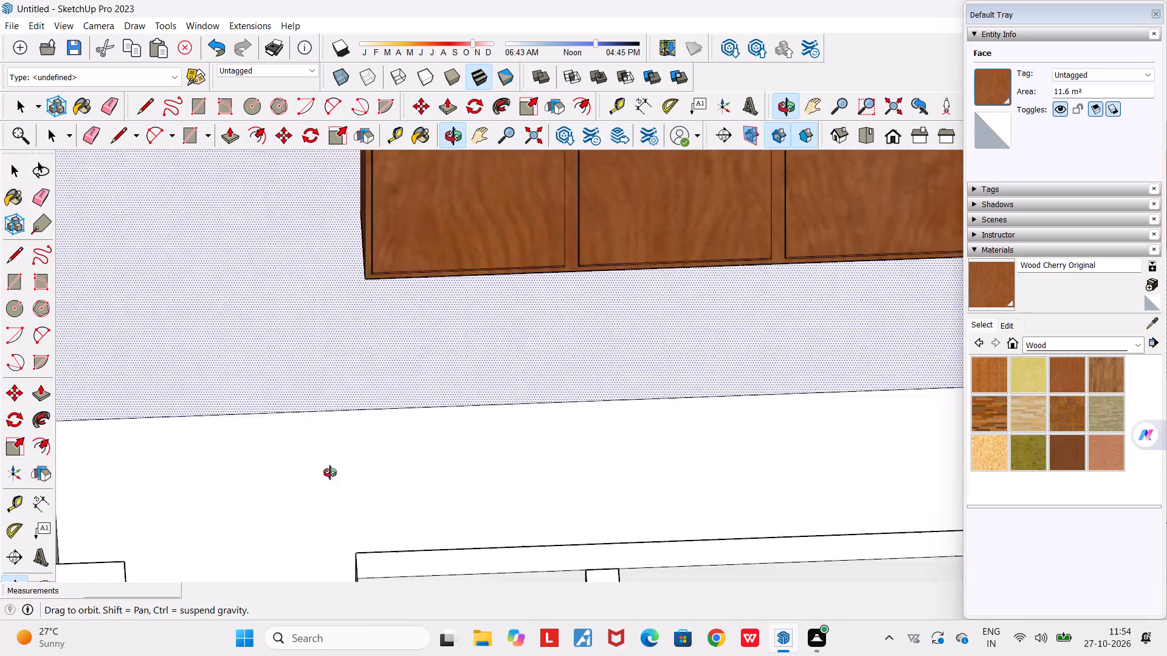
pyautogui.moveTo(330, 473); pyautogui.dragTo(786, 381, button='middle')
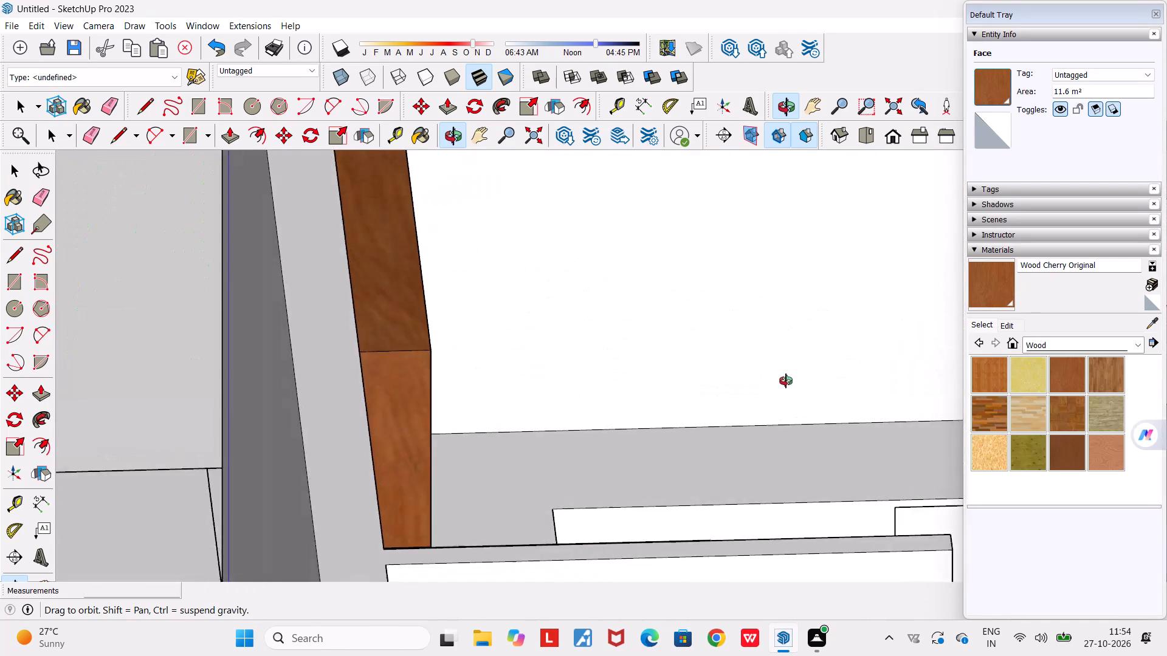
pyautogui.moveTo(786, 381); pyautogui.dragTo(649, 417, button='middle')
pyautogui.scroll(-10, 649, 418)
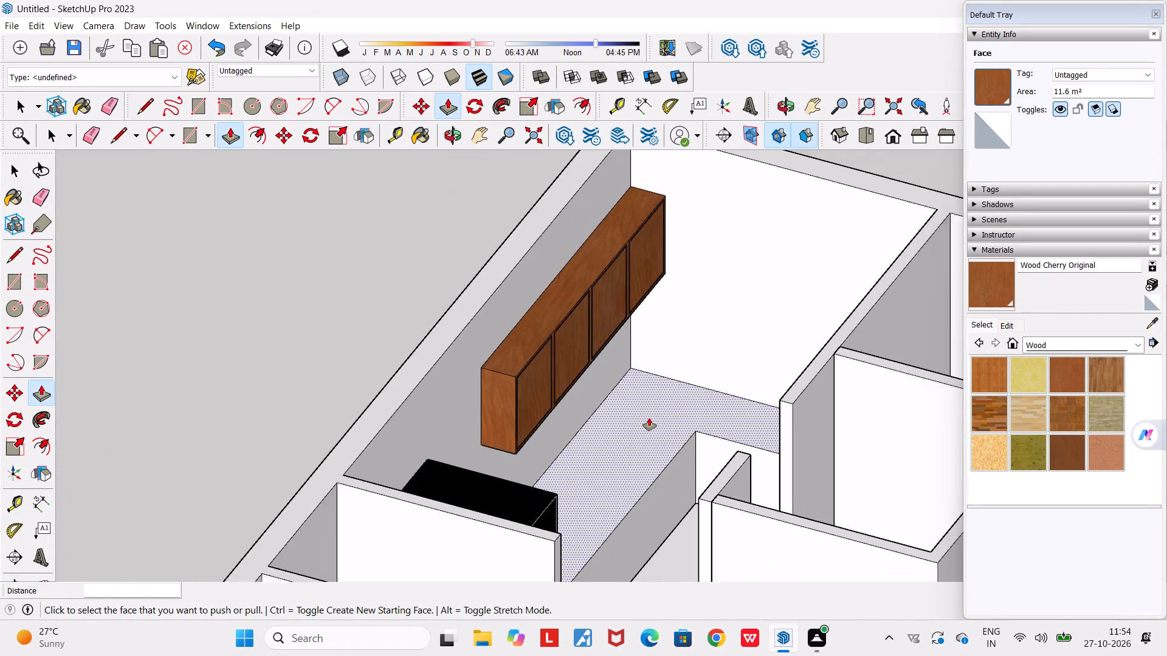
pyautogui.press('space')
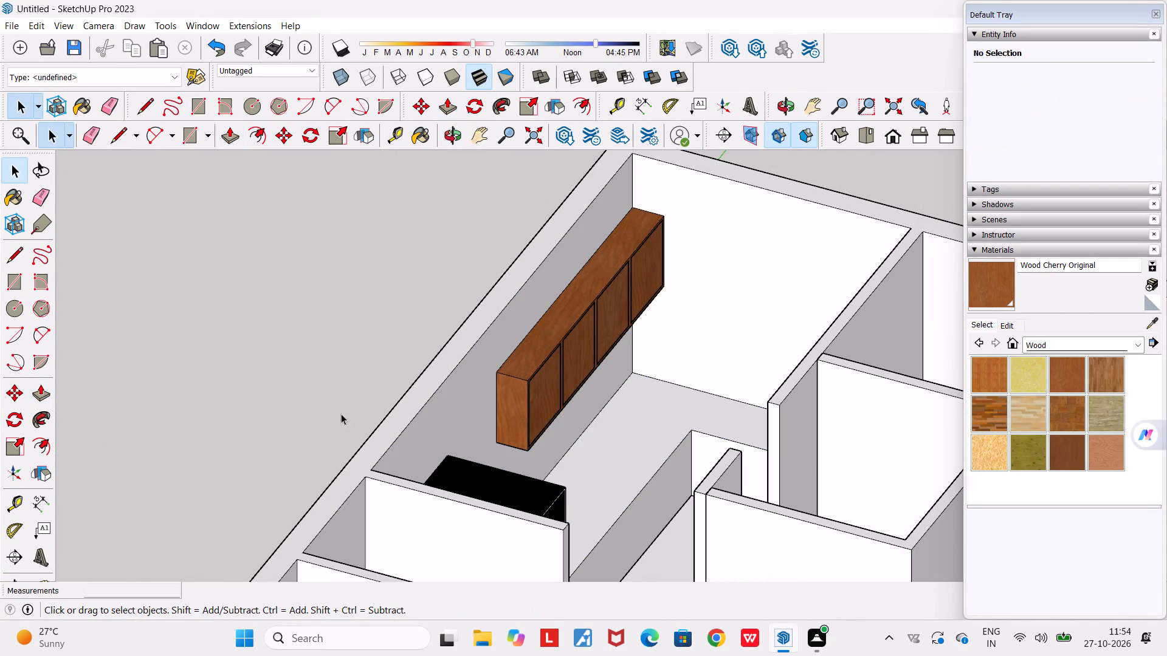
pyautogui.scroll(4, 583, 460)
pyautogui.moveTo(571, 454); pyautogui.dragTo(250, 383, button='middle')
pyautogui.scroll(-3, 250, 383)
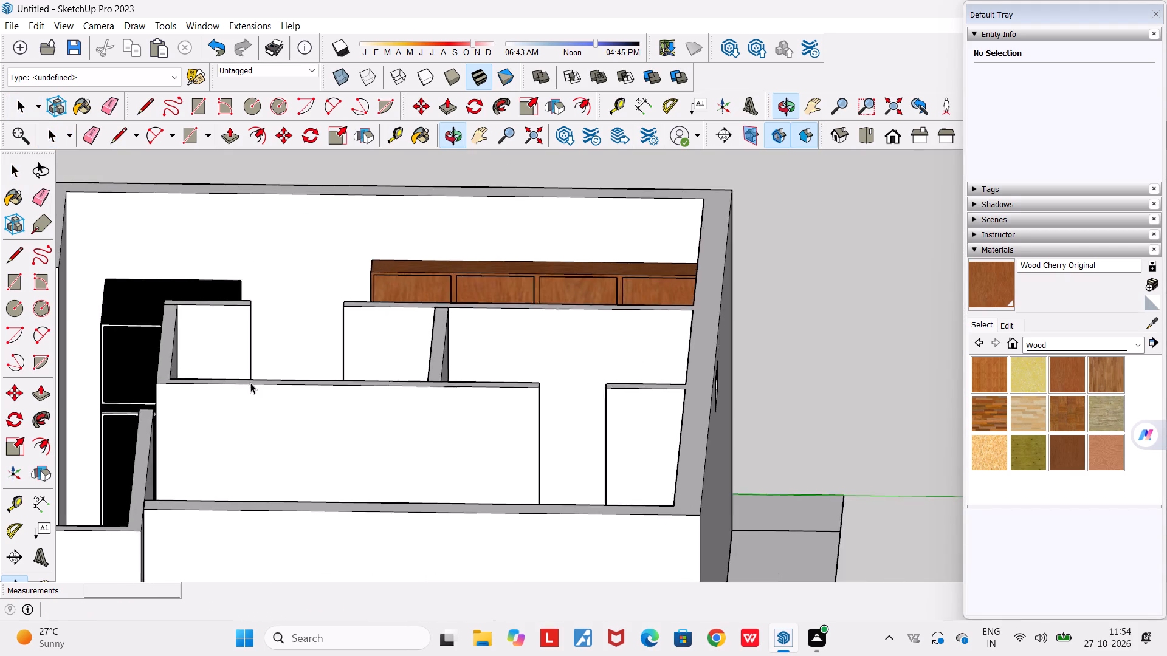
pyautogui.scroll(-6, 250, 383)
pyautogui.moveTo(279, 456); pyautogui.dragTo(792, 442, button='middle')
pyautogui.scroll(5, 611, 420)
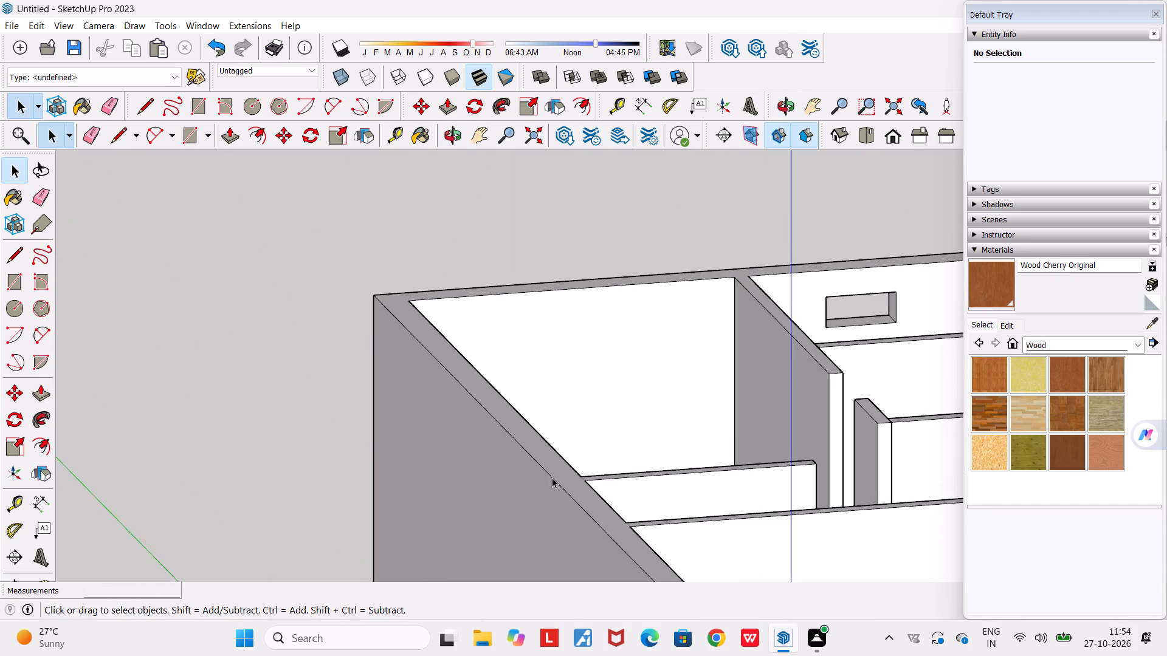
pyautogui.moveTo(526, 494); pyautogui.dragTo(358, 533, button='middle')
pyautogui.scroll(6, 593, 350)
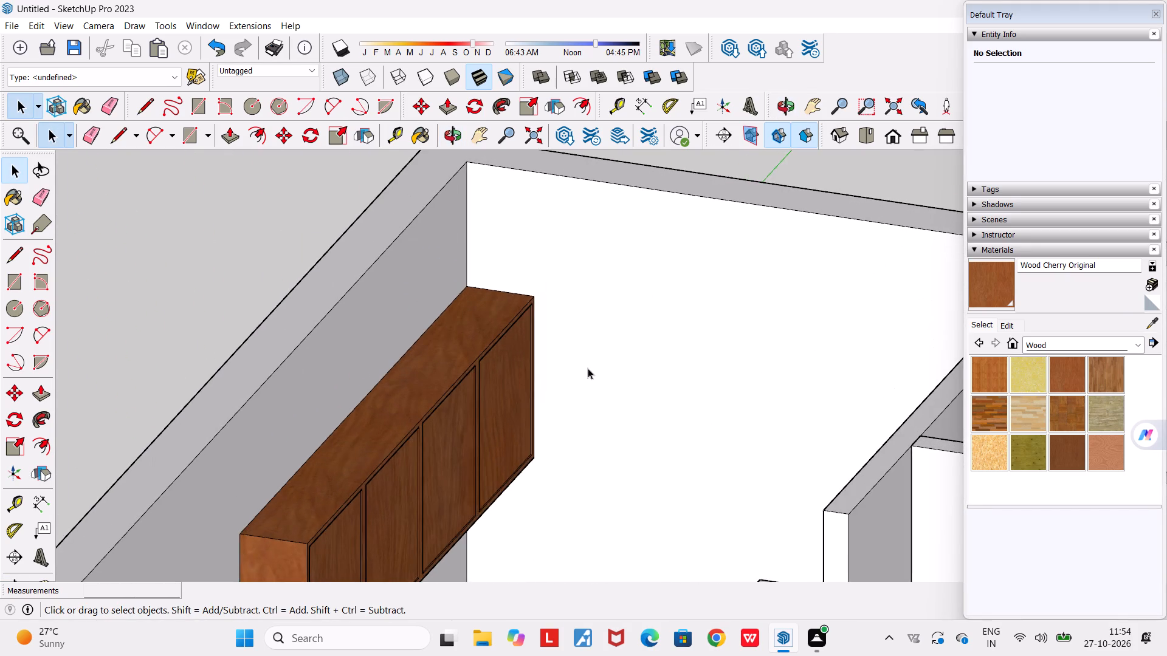
pyautogui.moveTo(588, 374); pyautogui.dragTo(644, 380, button='middle')
pyautogui.scroll(5, 486, 313)
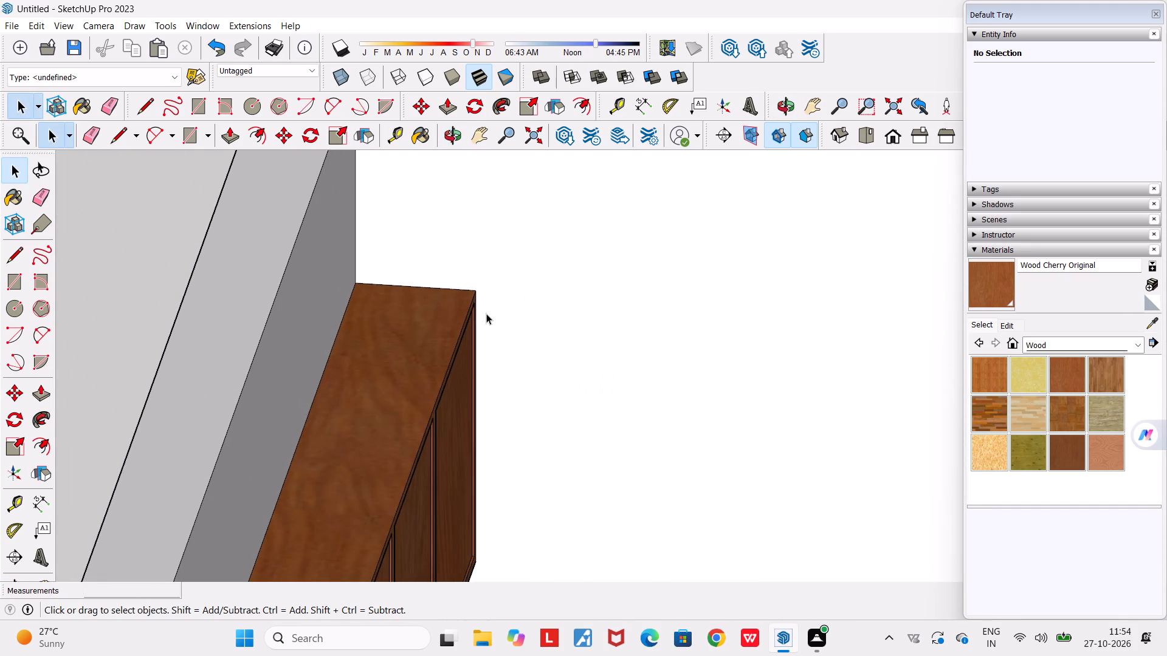
# Examine the finished cherry-wood wall cabinet and its fit against the kitchen walls from several angles.
pyautogui.moveTo(486, 313); pyautogui.dragTo(630, 575, button='middle')
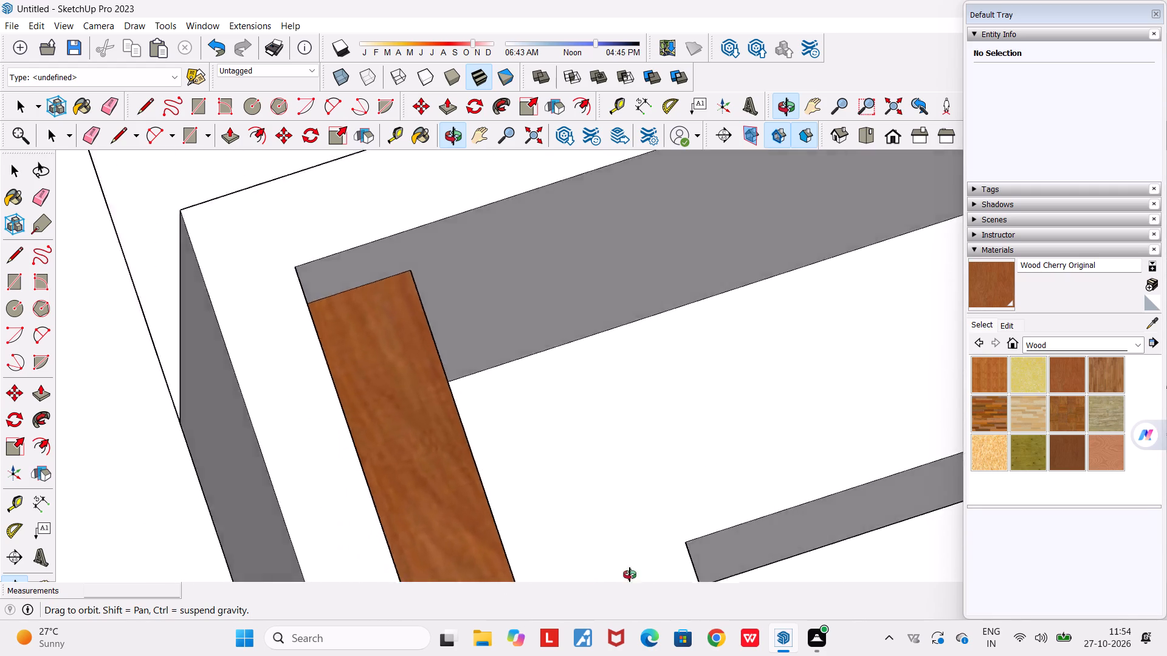
pyautogui.moveTo(630, 575); pyautogui.dragTo(441, 455, button='middle')
pyautogui.scroll(-2, 441, 455)
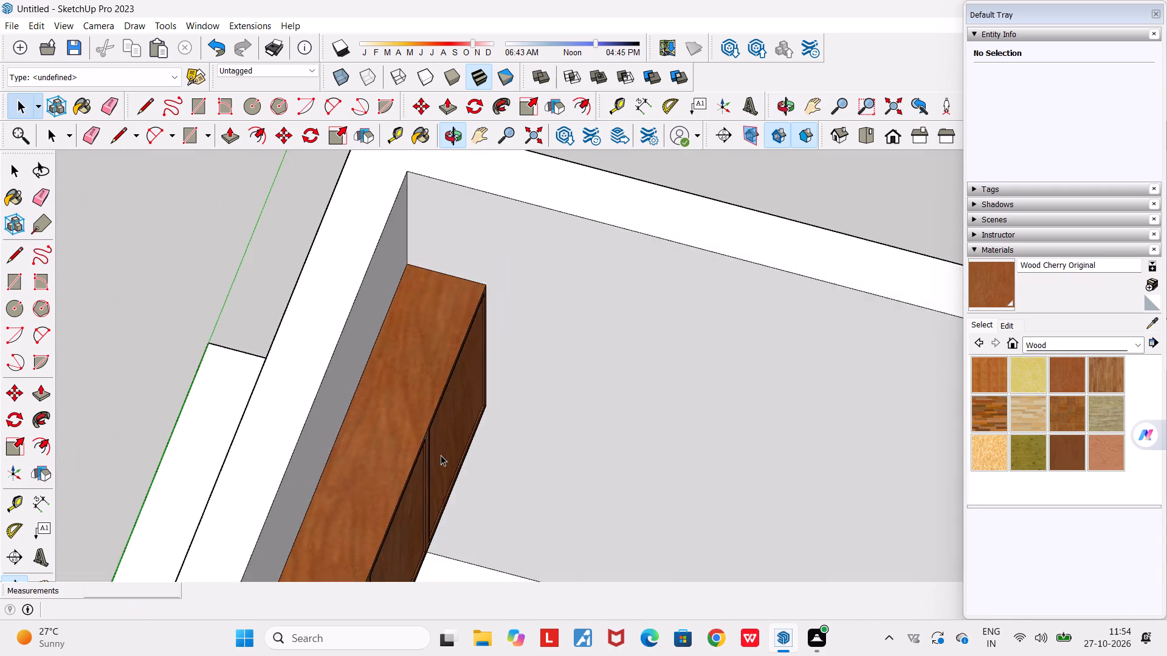
pyautogui.scroll(-8, 441, 455)
pyautogui.moveTo(499, 456); pyautogui.dragTo(530, 350, button='middle')
pyautogui.scroll(-4, 530, 350)
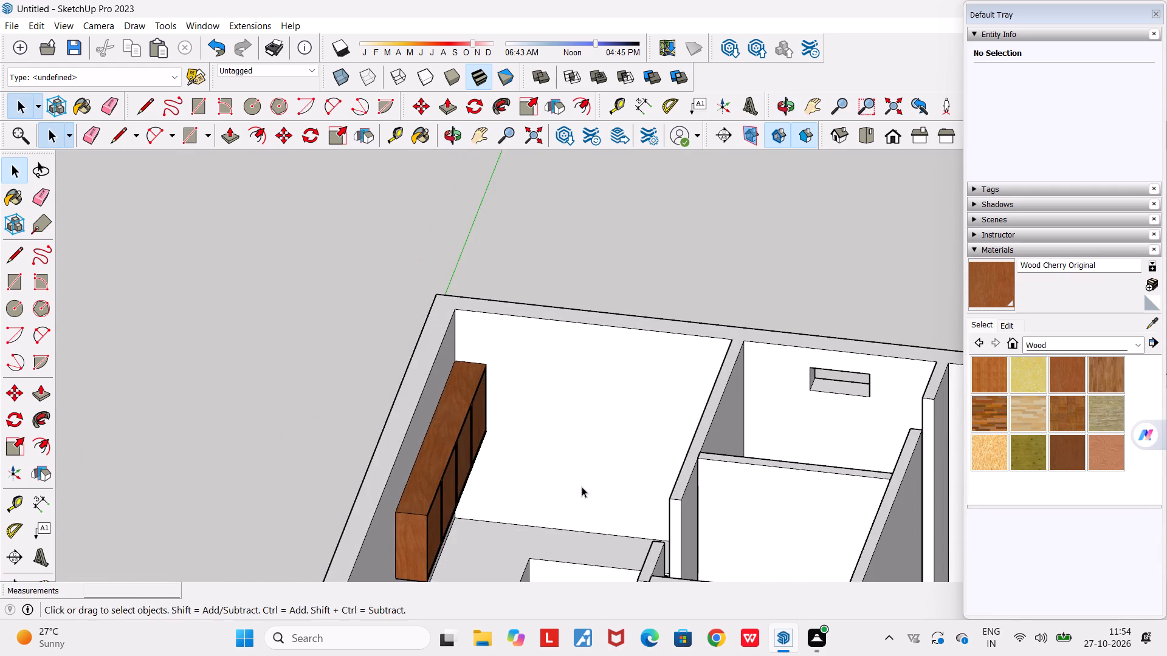
pyautogui.moveTo(582, 487); pyautogui.dragTo(594, 425, button='middle')
pyautogui.scroll(3, 594, 427)
pyautogui.moveTo(598, 435); pyautogui.dragTo(656, 430, button='middle')
pyautogui.moveTo(633, 449); pyautogui.dragTo(632, 449, button='middle')
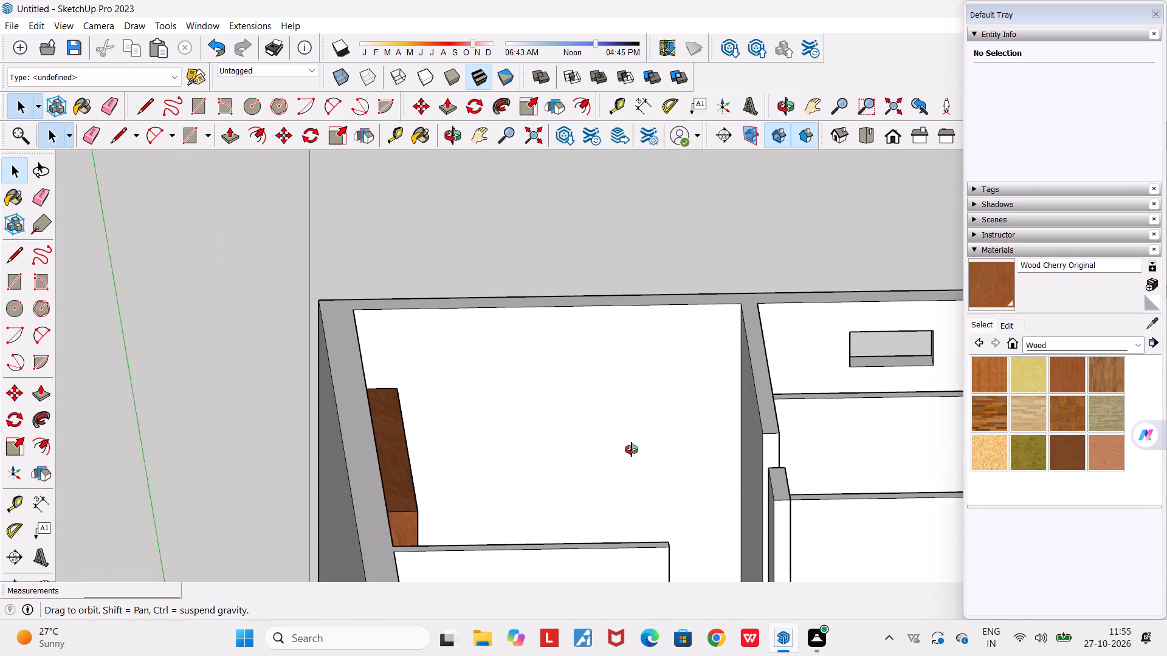
pyautogui.moveTo(632, 449); pyautogui.dragTo(411, 568, button='middle')
pyautogui.scroll(-11, 411, 568)
pyautogui.moveTo(441, 586); pyautogui.dragTo(415, 645, button='middle')
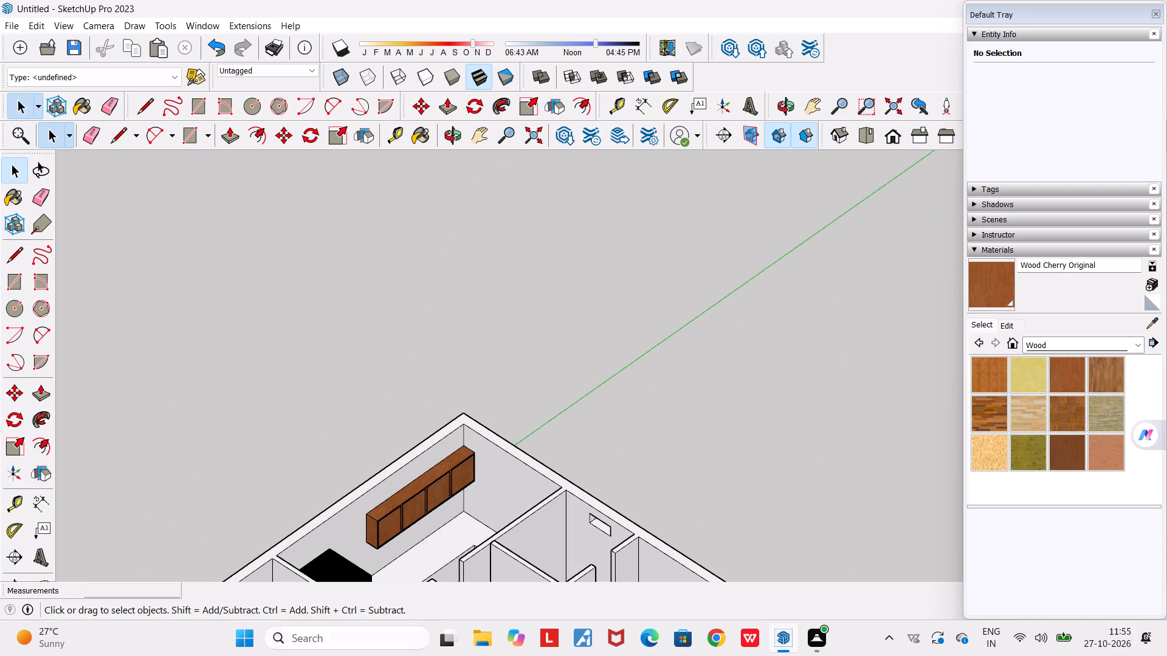
# Examine the kitchen counter, the black appliance block and the wall cabinet from above and from several sides.
pyautogui.click(811, 103)
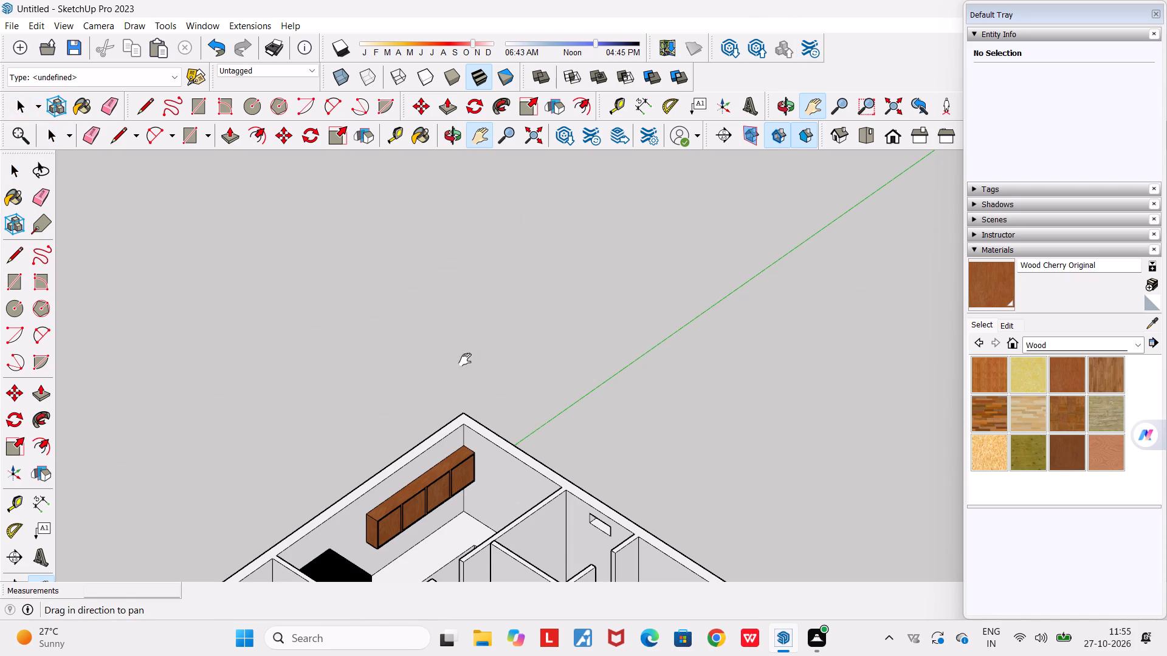
pyautogui.moveTo(436, 367); pyautogui.dragTo(697, 162)
pyautogui.moveTo(704, 364); pyautogui.dragTo(571, 504, button='middle')
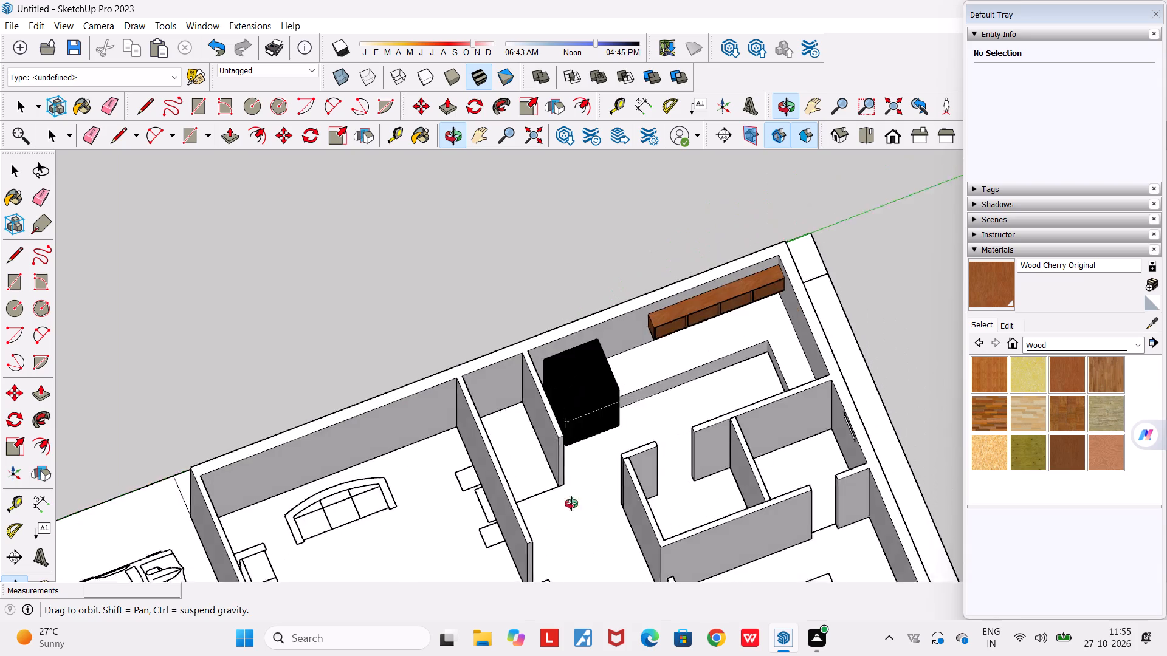
pyautogui.moveTo(571, 504); pyautogui.dragTo(480, 519, button='middle')
pyautogui.scroll(3, 621, 473)
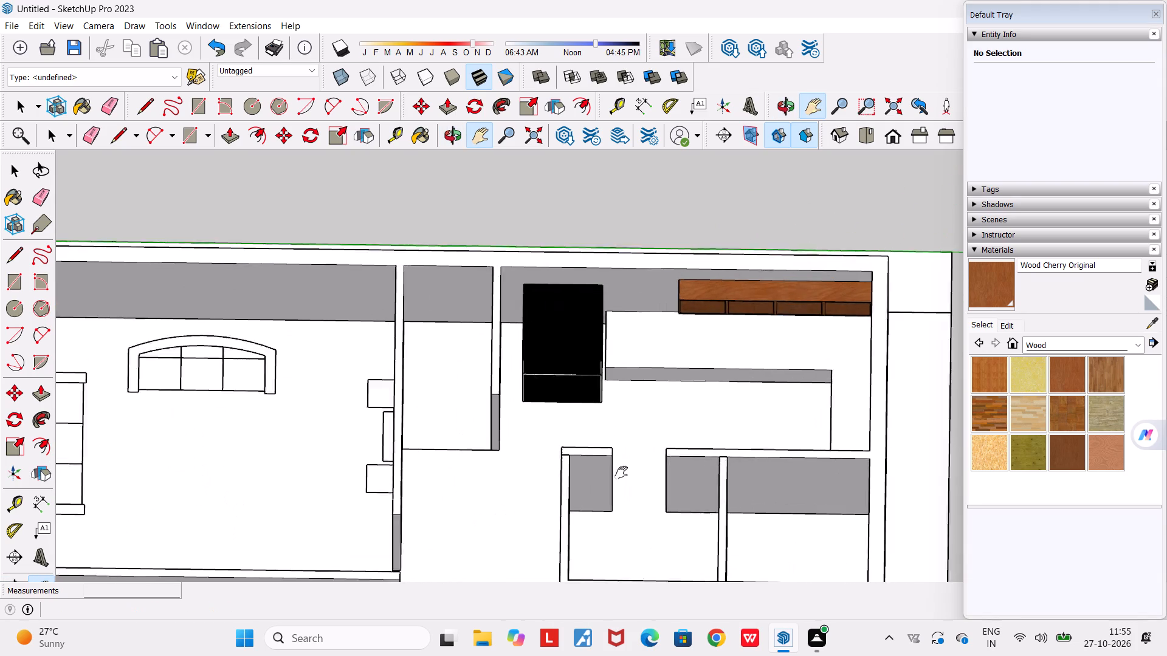
pyautogui.scroll(1, 621, 473)
pyautogui.moveTo(648, 410); pyautogui.dragTo(656, 372, button='middle')
pyautogui.scroll(4, 669, 378)
pyautogui.moveTo(670, 378); pyautogui.dragTo(673, 338, button='middle')
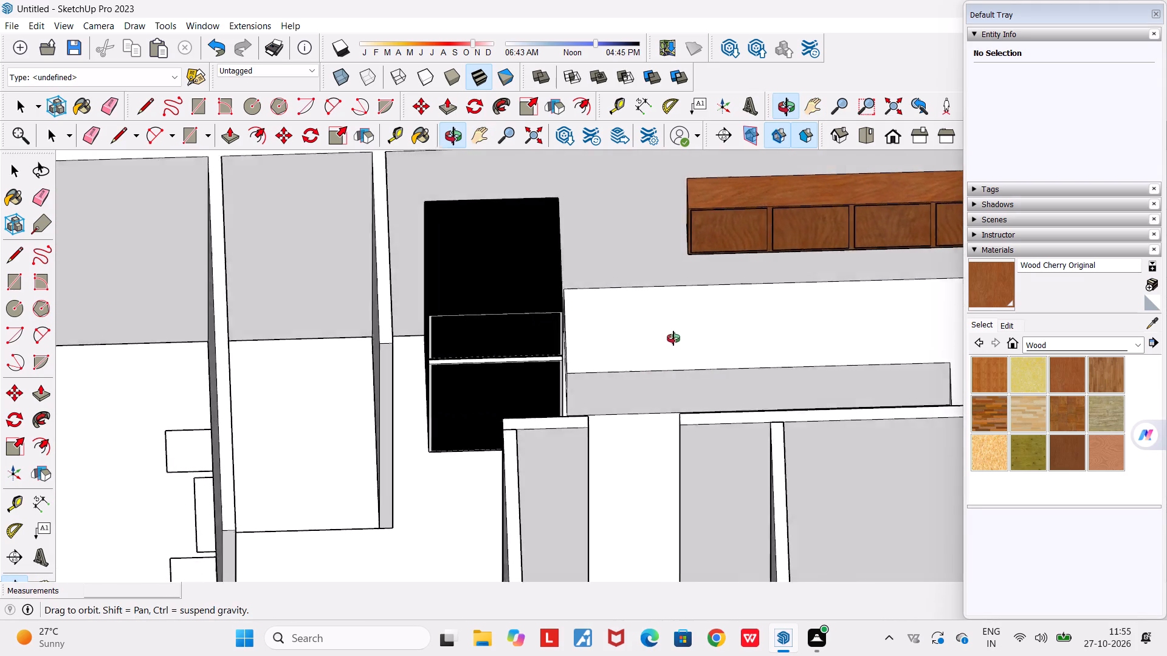
pyautogui.moveTo(673, 338); pyautogui.dragTo(685, 363, button='middle')
pyautogui.scroll(1, 625, 397)
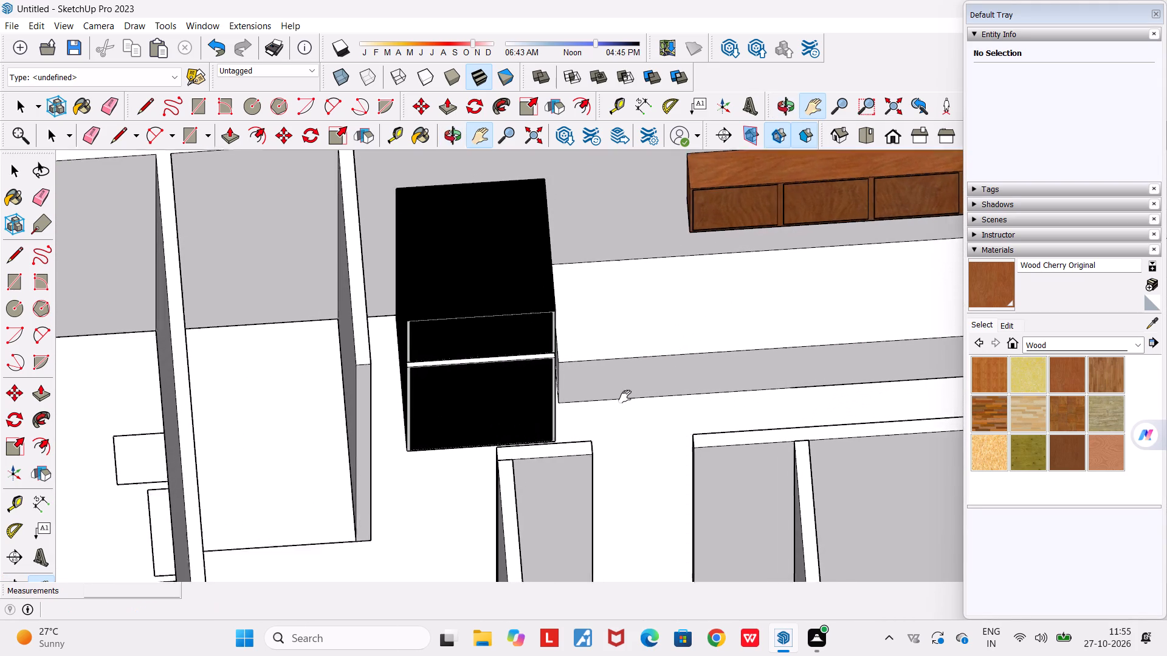
pyautogui.scroll(2, 625, 397)
pyautogui.moveTo(619, 392); pyautogui.dragTo(600, 381, button='middle')
pyautogui.scroll(3, 611, 434)
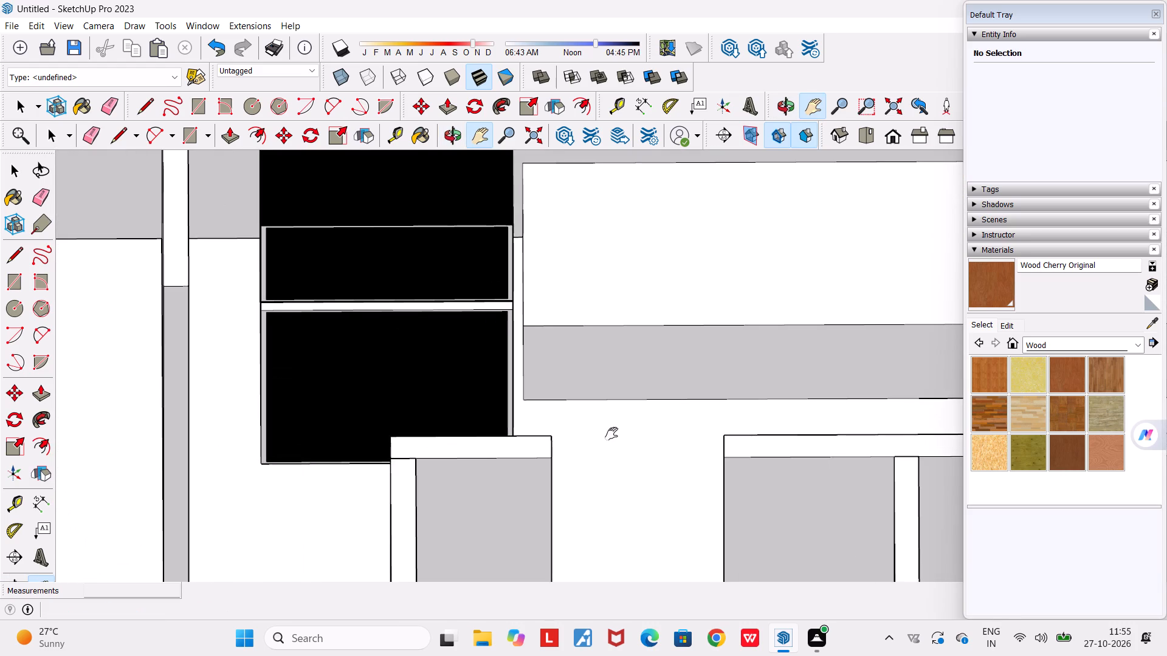
pyautogui.moveTo(611, 434); pyautogui.dragTo(673, 444, button='middle')
pyautogui.scroll(-5, 614, 355)
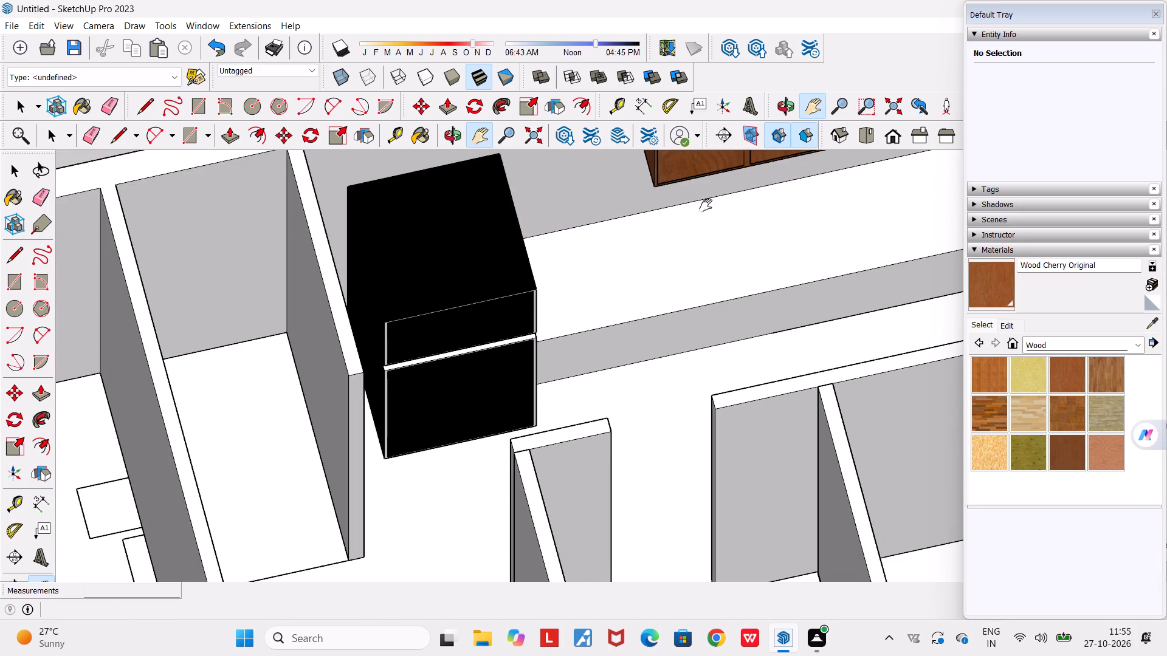
pyautogui.moveTo(706, 205); pyautogui.dragTo(486, 225)
pyautogui.scroll(2, 513, 319)
pyautogui.moveTo(508, 316); pyautogui.dragTo(492, 307, button='middle')
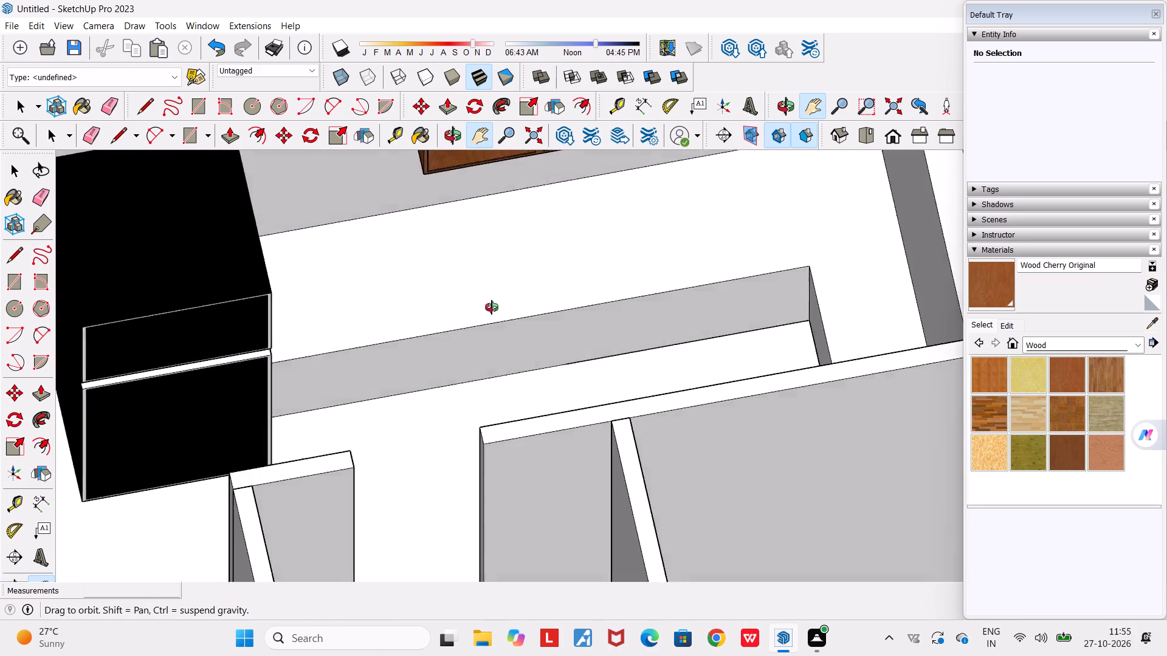
pyautogui.moveTo(492, 307); pyautogui.dragTo(464, 290, button='middle')
pyautogui.scroll(-5, 464, 290)
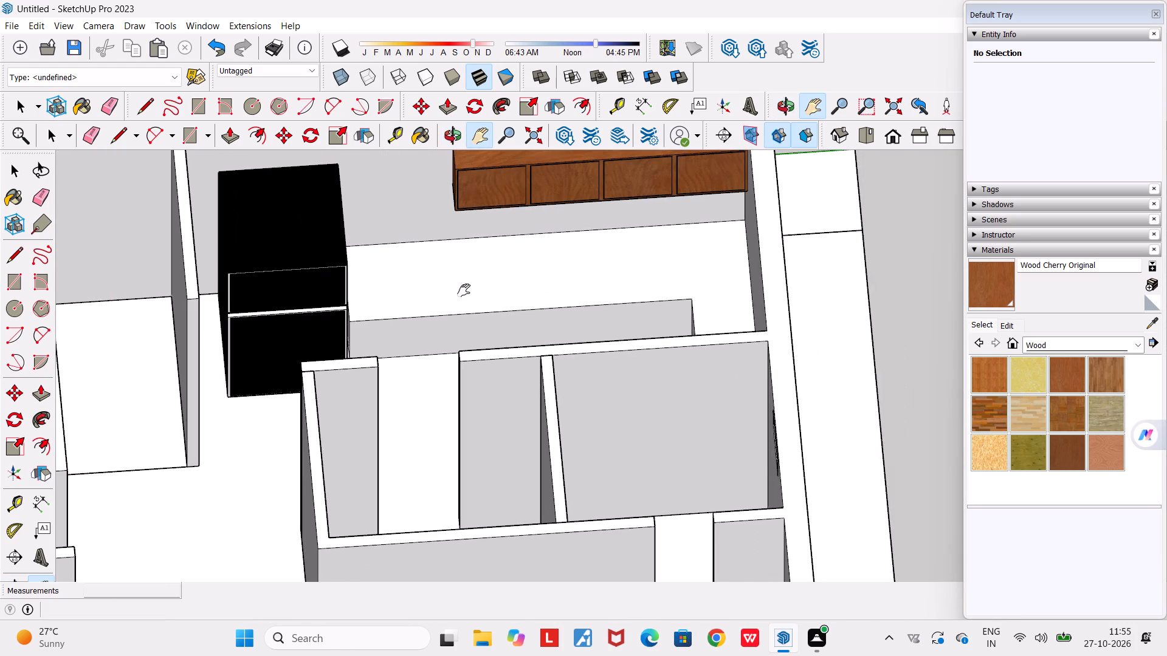
pyautogui.scroll(-3, 464, 290)
pyautogui.scroll(1, 464, 290)
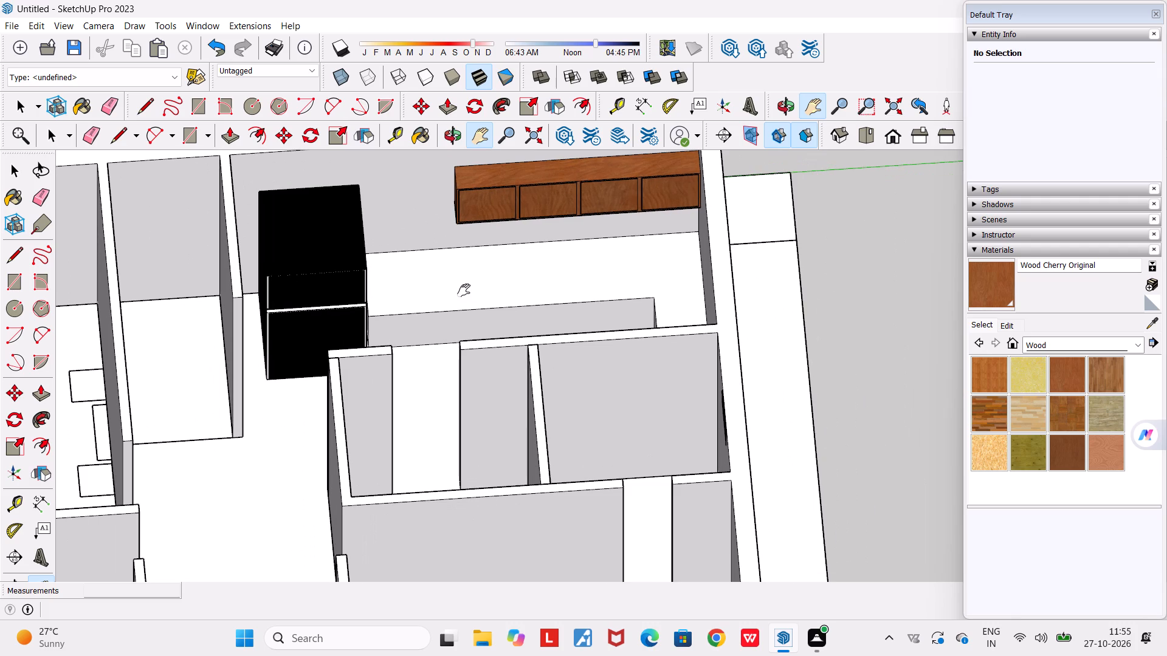
pyautogui.scroll(-1, 464, 290)
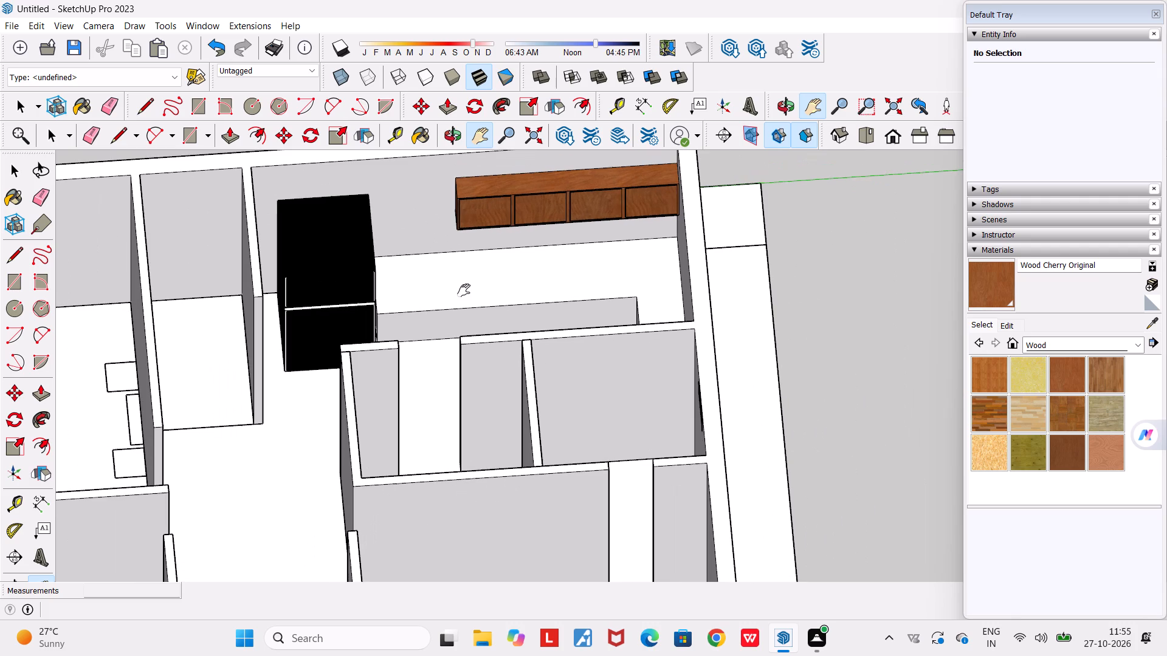
pyautogui.moveTo(483, 329); pyautogui.dragTo(817, 332, button='middle')
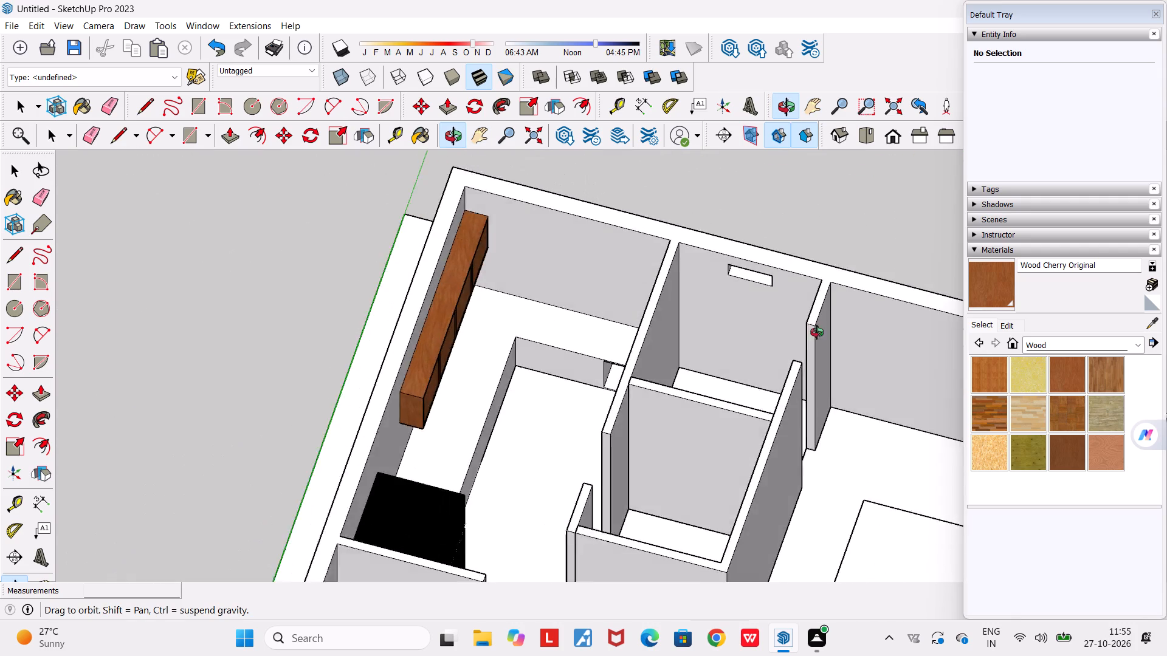
pyautogui.moveTo(817, 332); pyautogui.dragTo(948, 321, button='middle')
# Draw a rectangle about 644 by 503 mm on the countertop, directly above the open compartment beside the partition wall.
pyautogui.scroll(4, 579, 352)
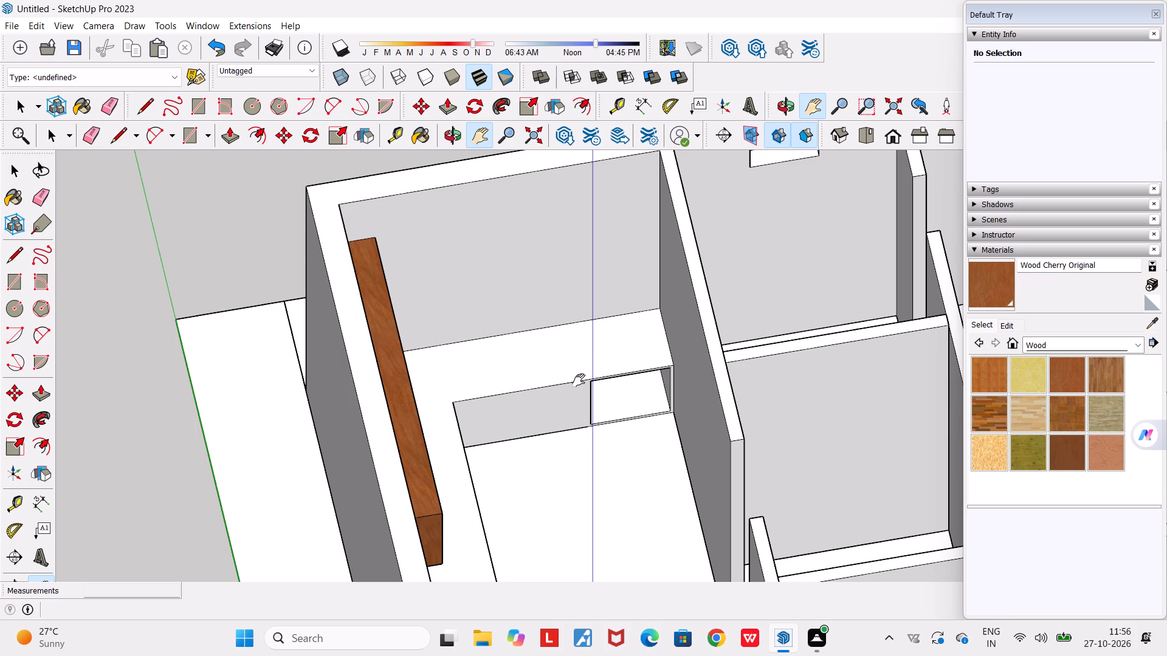
pyautogui.moveTo(604, 354); pyautogui.dragTo(489, 364, button='middle')
pyautogui.moveTo(606, 346); pyautogui.dragTo(714, 363, button='middle')
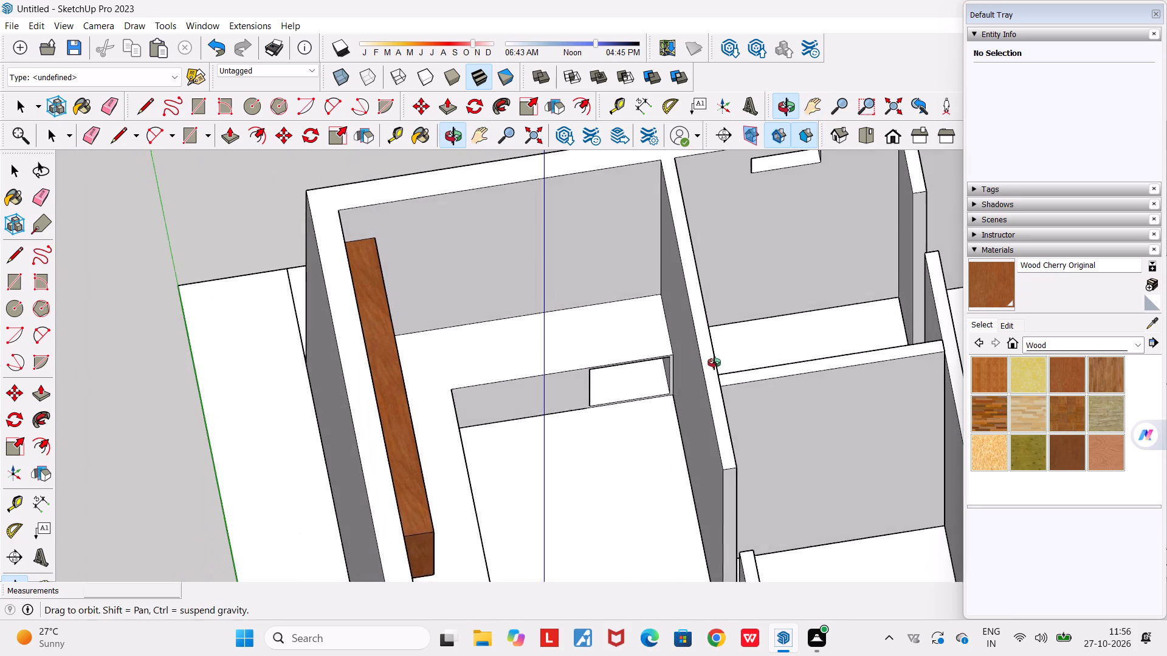
pyautogui.moveTo(714, 363); pyautogui.dragTo(712, 361, button='middle')
pyautogui.scroll(4, 669, 329)
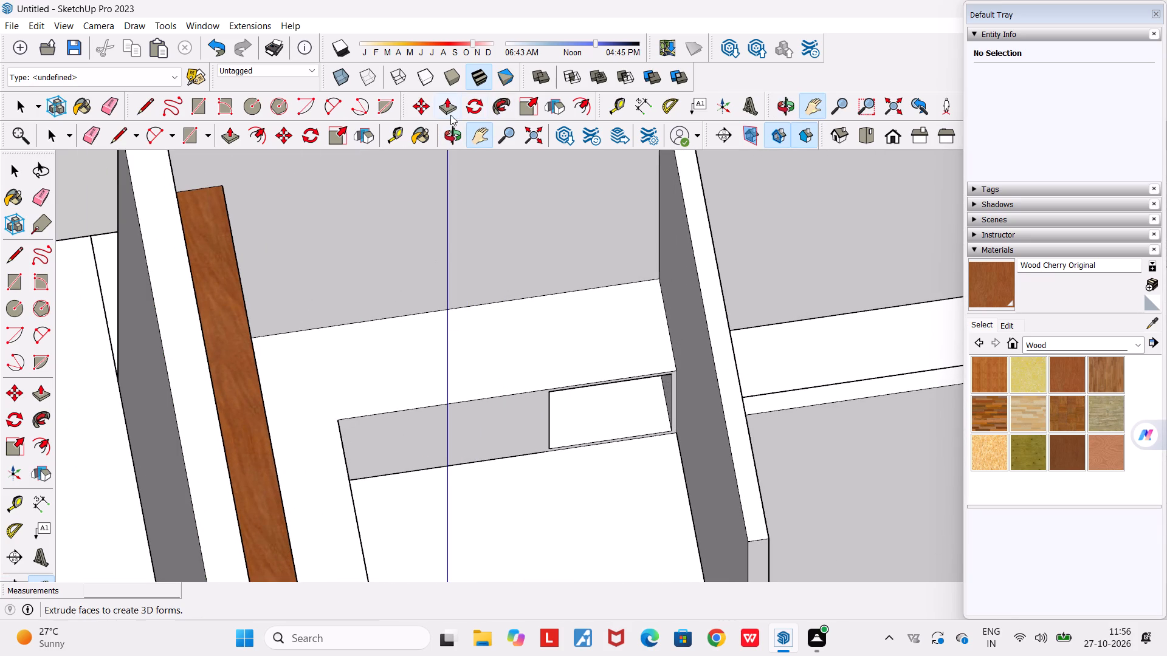
pyautogui.click(199, 104)
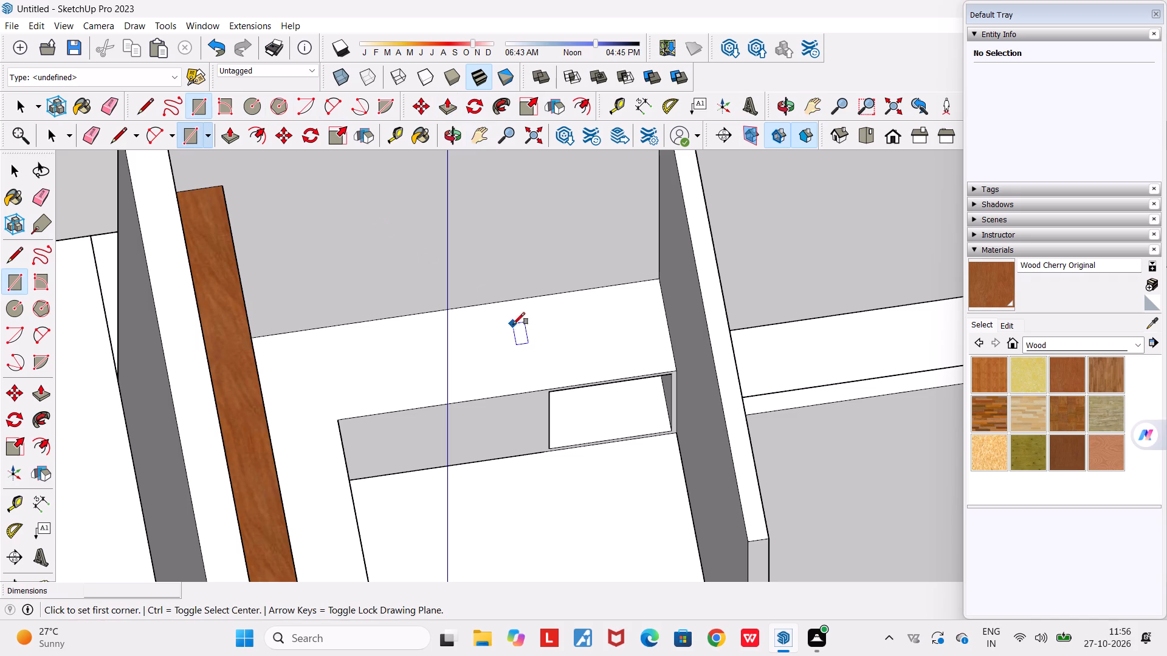
pyautogui.scroll(3, 559, 343)
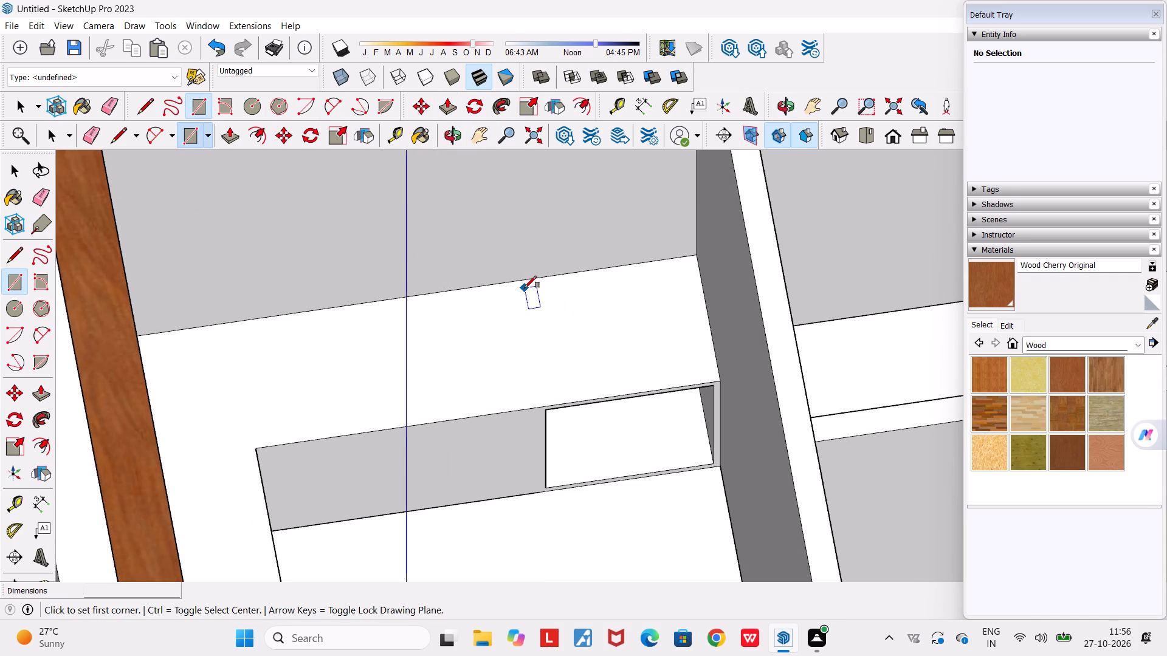
pyautogui.click(526, 288)
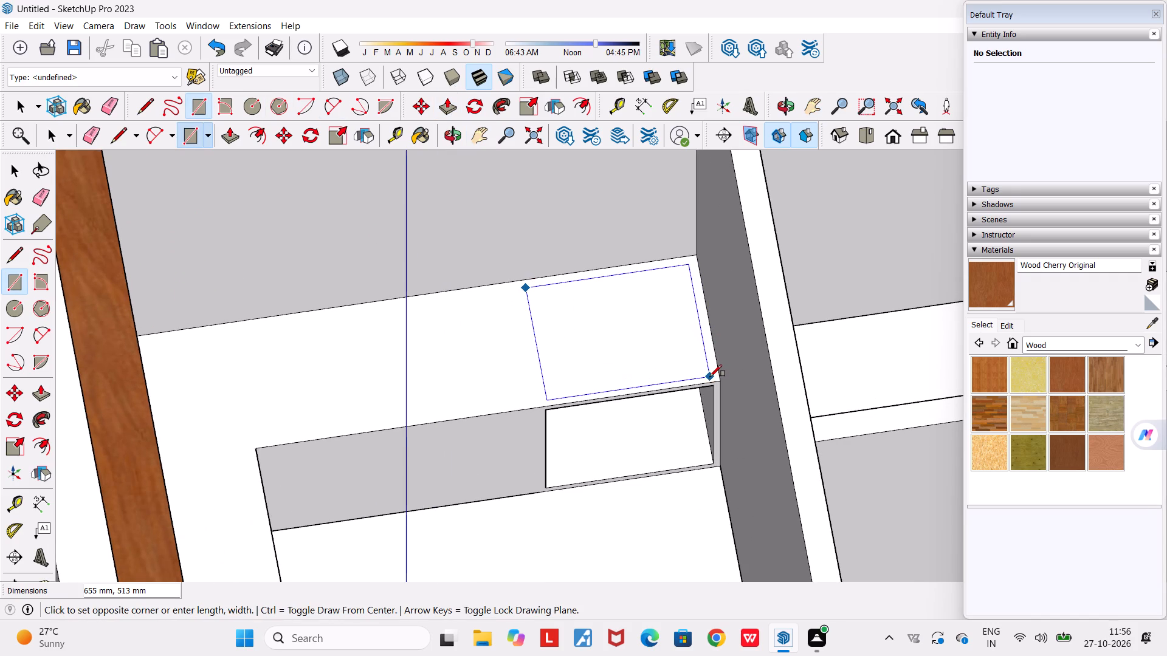
pyautogui.click(707, 375)
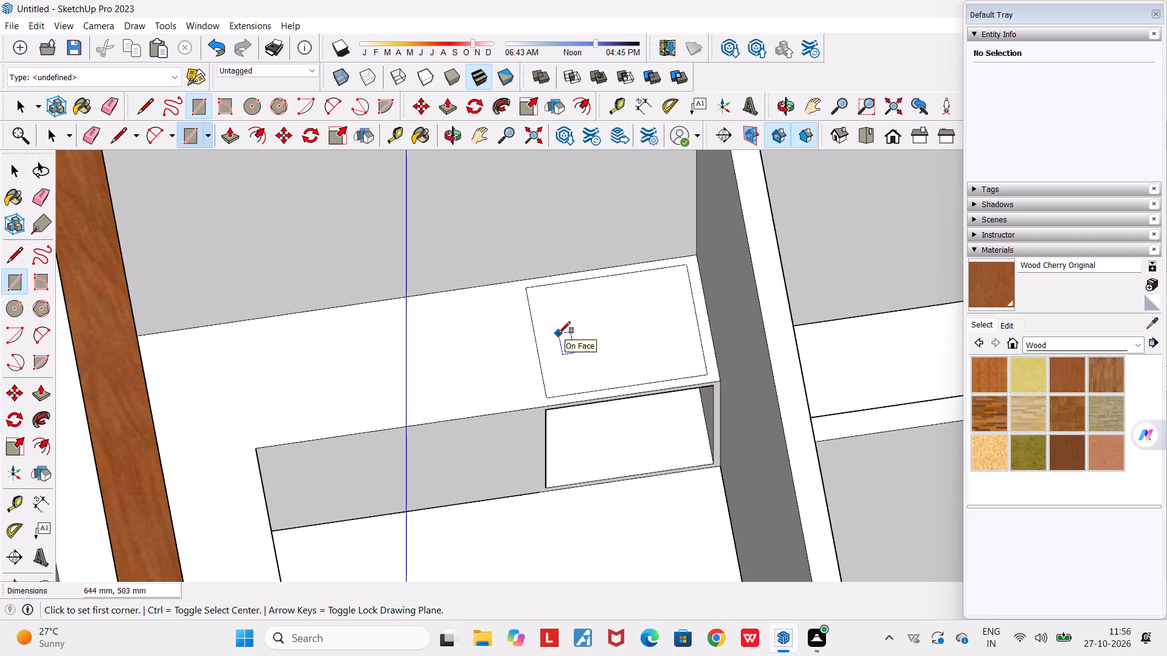
# Offset the countertop rectangle's outline slightly inwards to leave a narrow rim around it.
pyautogui.press('space')
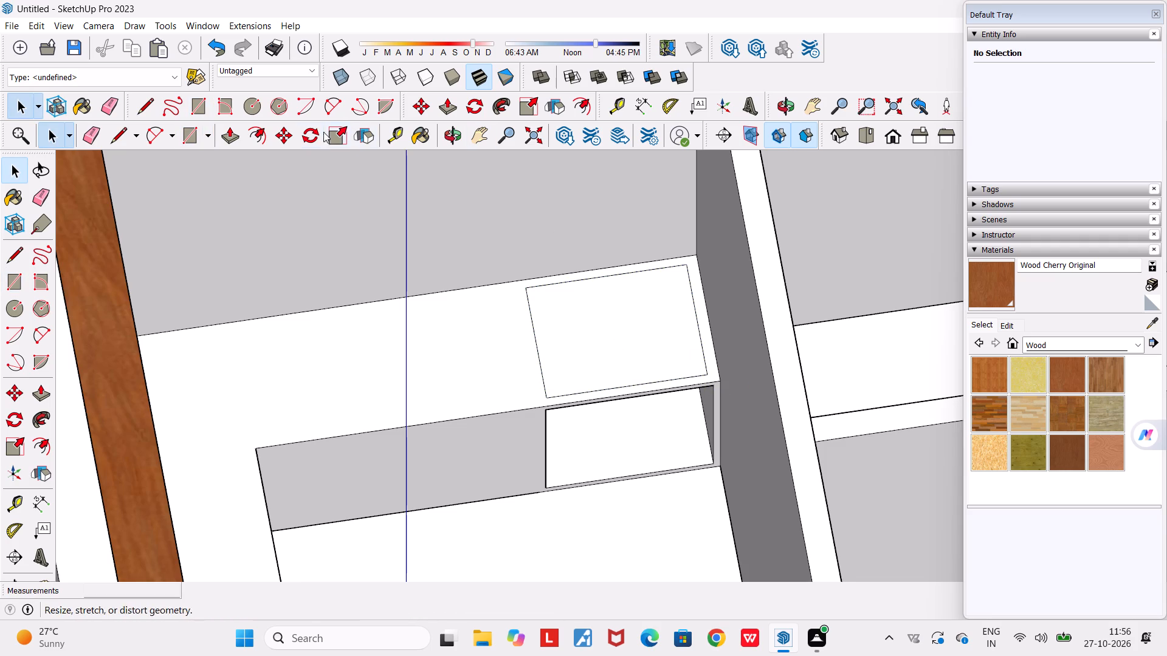
pyautogui.click(266, 142)
pyautogui.click(571, 307)
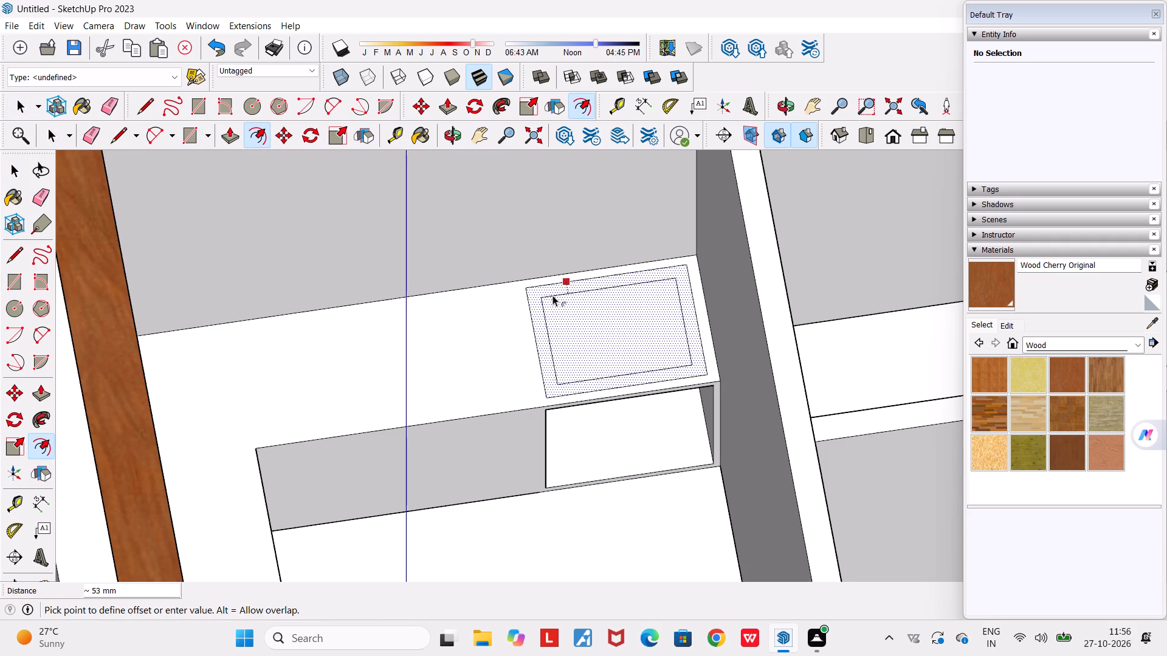
pyautogui.click(546, 292)
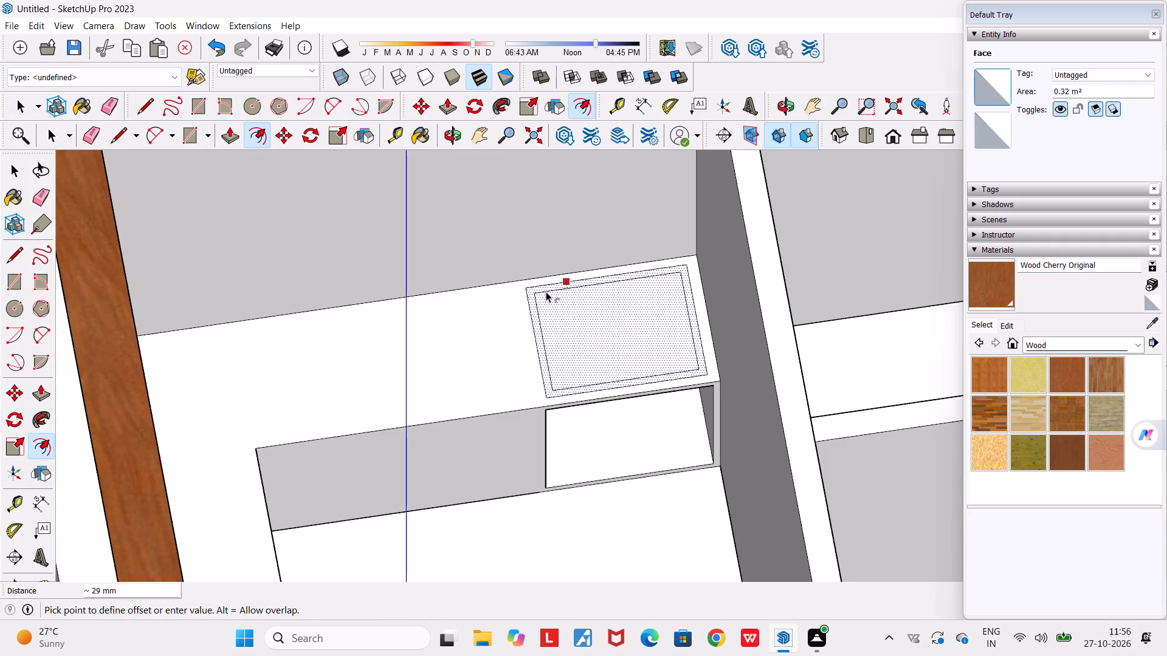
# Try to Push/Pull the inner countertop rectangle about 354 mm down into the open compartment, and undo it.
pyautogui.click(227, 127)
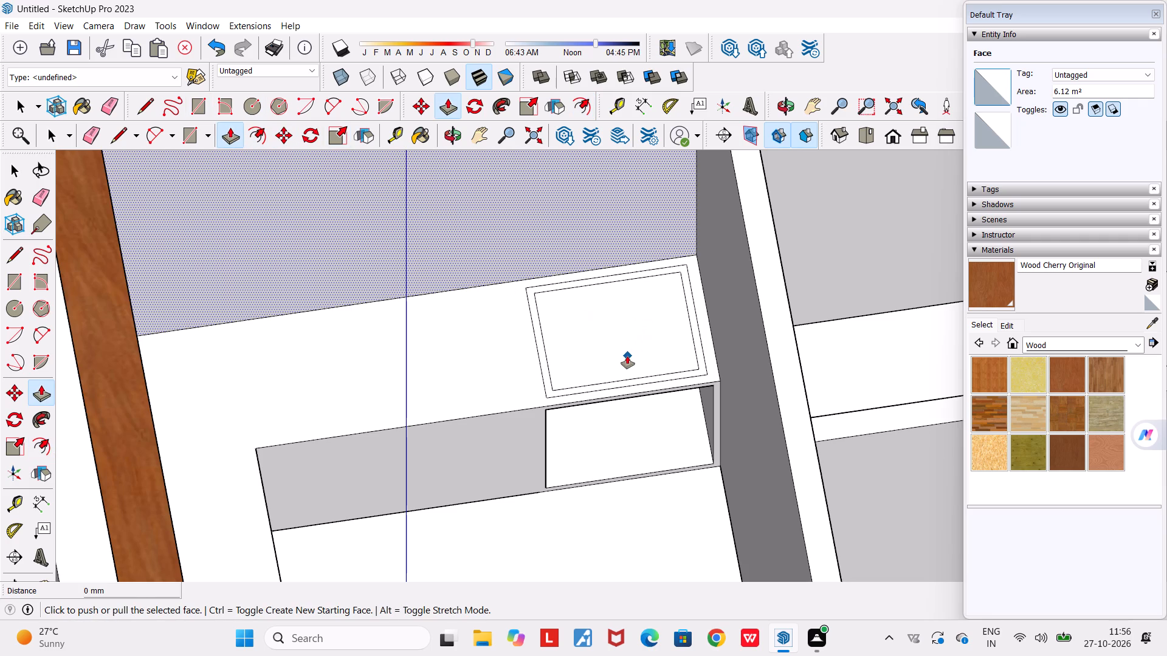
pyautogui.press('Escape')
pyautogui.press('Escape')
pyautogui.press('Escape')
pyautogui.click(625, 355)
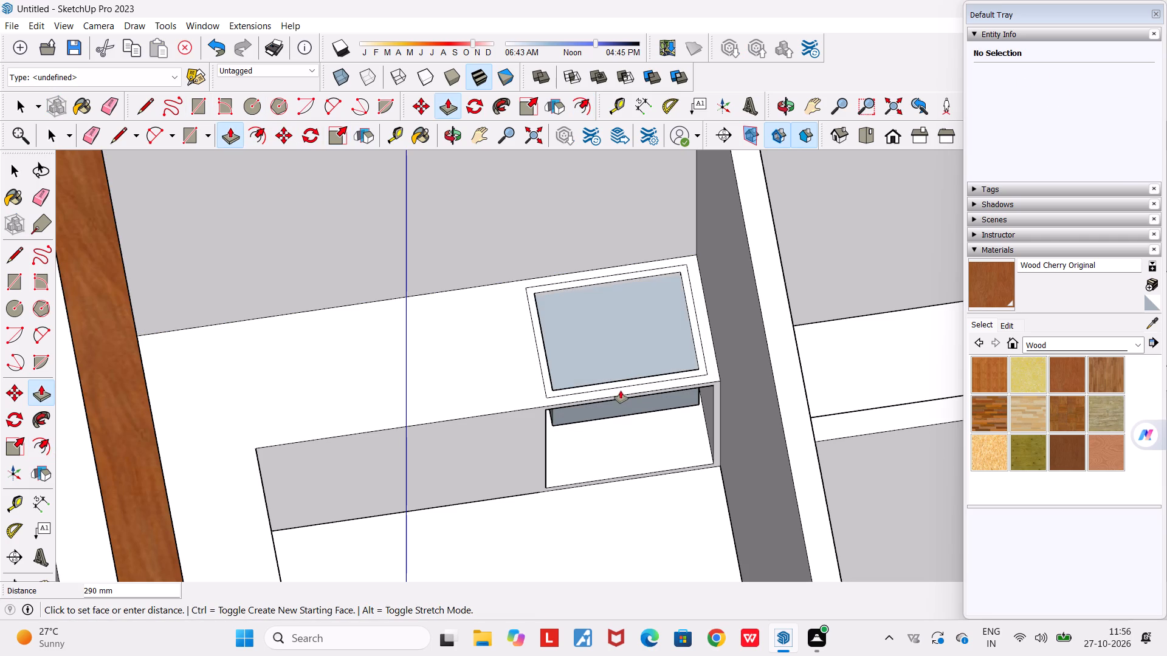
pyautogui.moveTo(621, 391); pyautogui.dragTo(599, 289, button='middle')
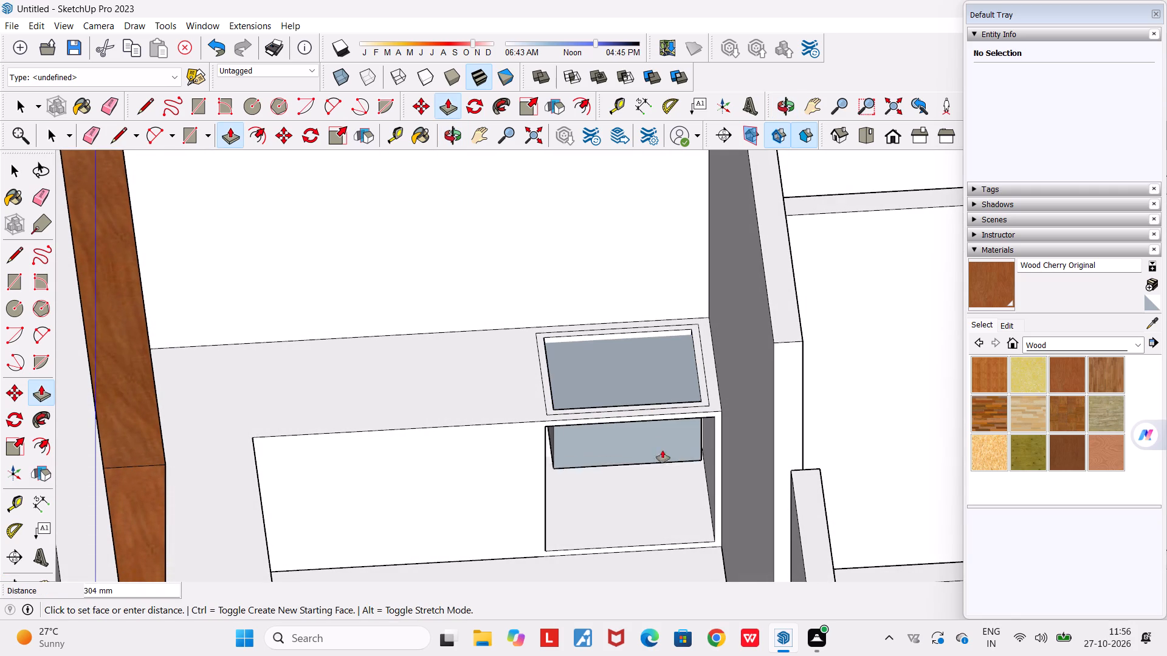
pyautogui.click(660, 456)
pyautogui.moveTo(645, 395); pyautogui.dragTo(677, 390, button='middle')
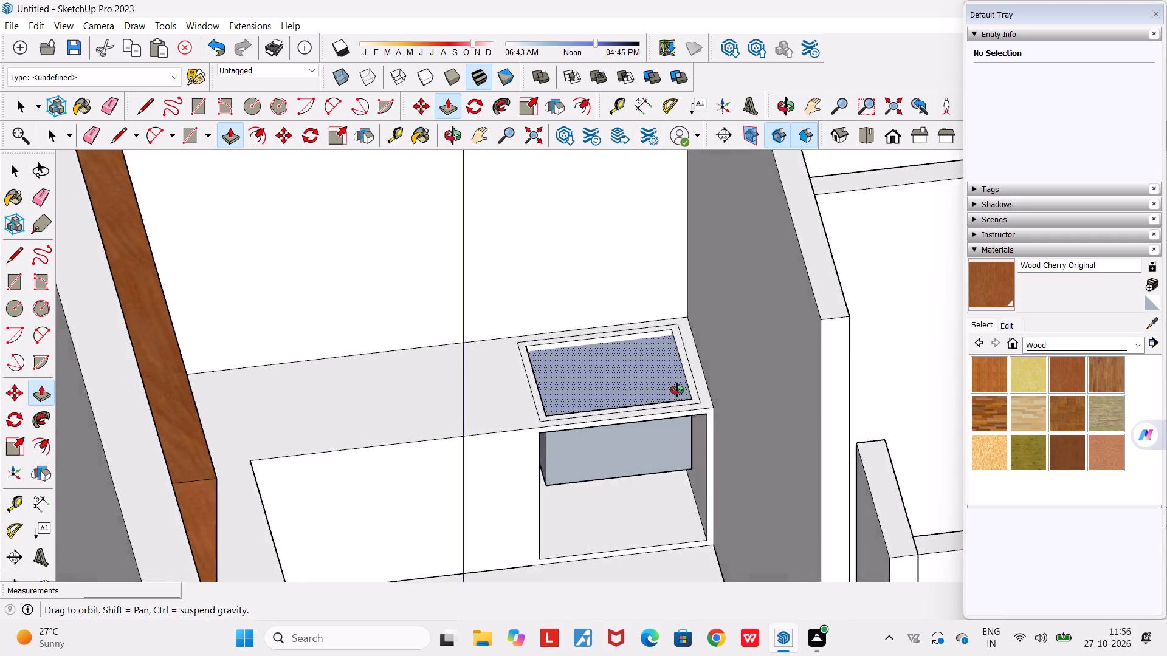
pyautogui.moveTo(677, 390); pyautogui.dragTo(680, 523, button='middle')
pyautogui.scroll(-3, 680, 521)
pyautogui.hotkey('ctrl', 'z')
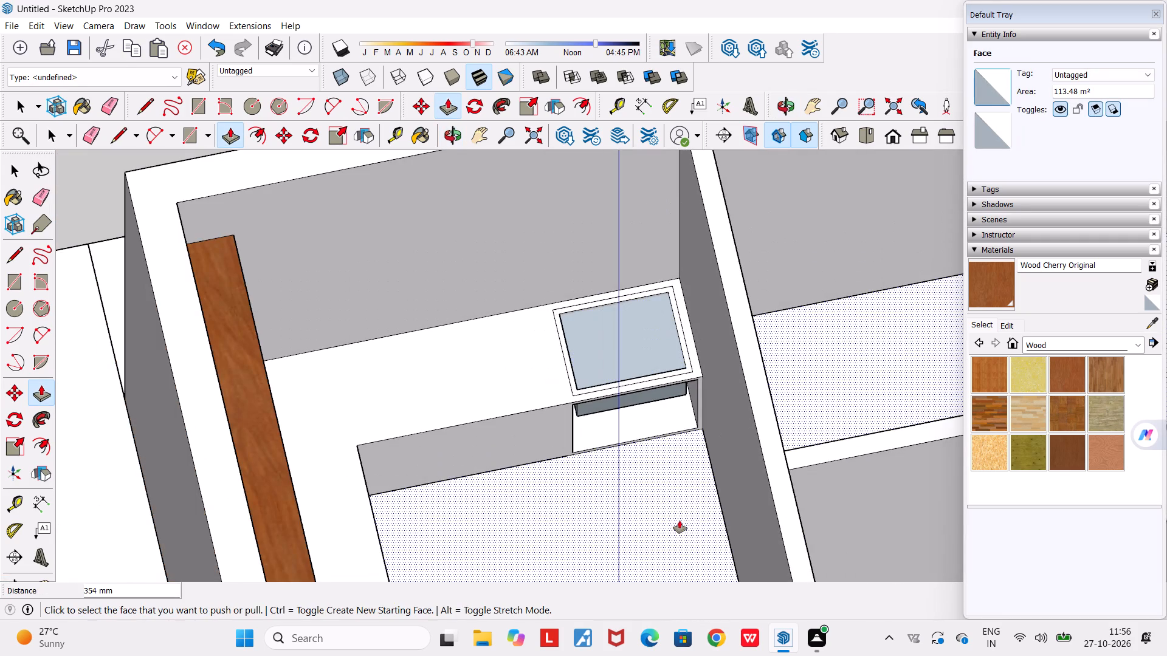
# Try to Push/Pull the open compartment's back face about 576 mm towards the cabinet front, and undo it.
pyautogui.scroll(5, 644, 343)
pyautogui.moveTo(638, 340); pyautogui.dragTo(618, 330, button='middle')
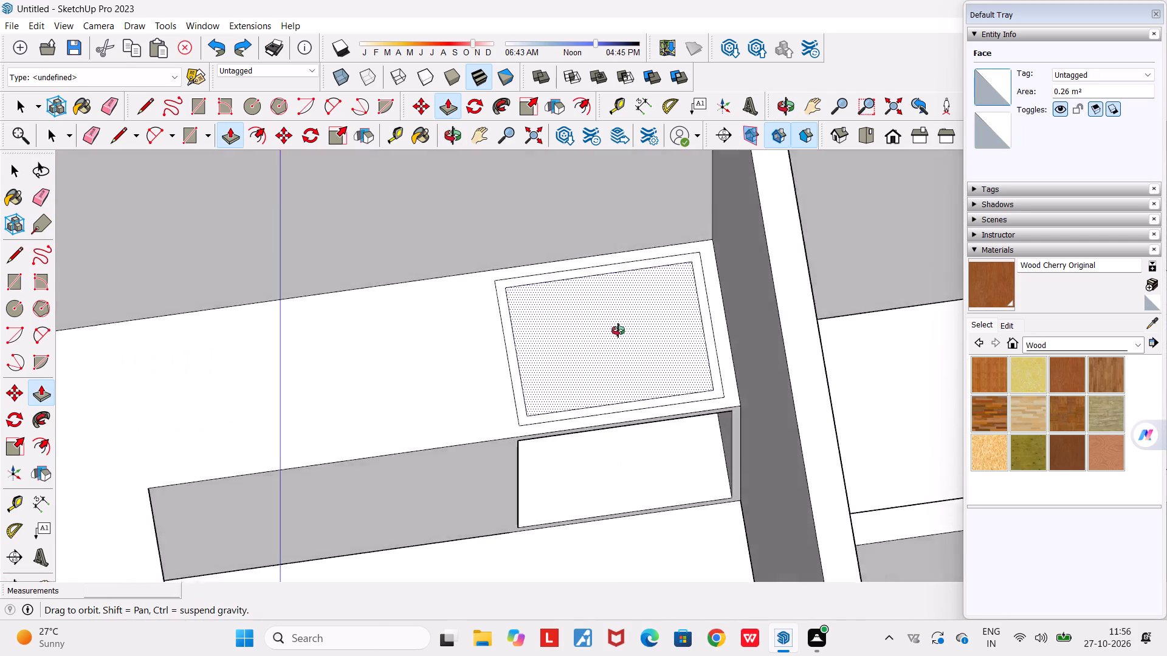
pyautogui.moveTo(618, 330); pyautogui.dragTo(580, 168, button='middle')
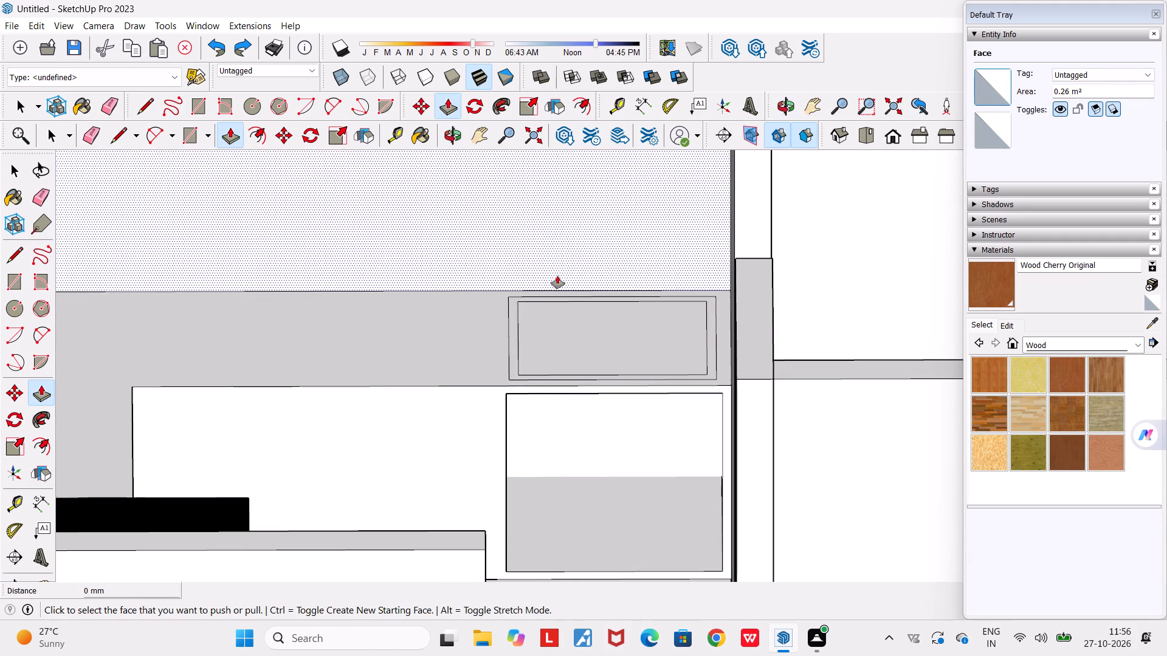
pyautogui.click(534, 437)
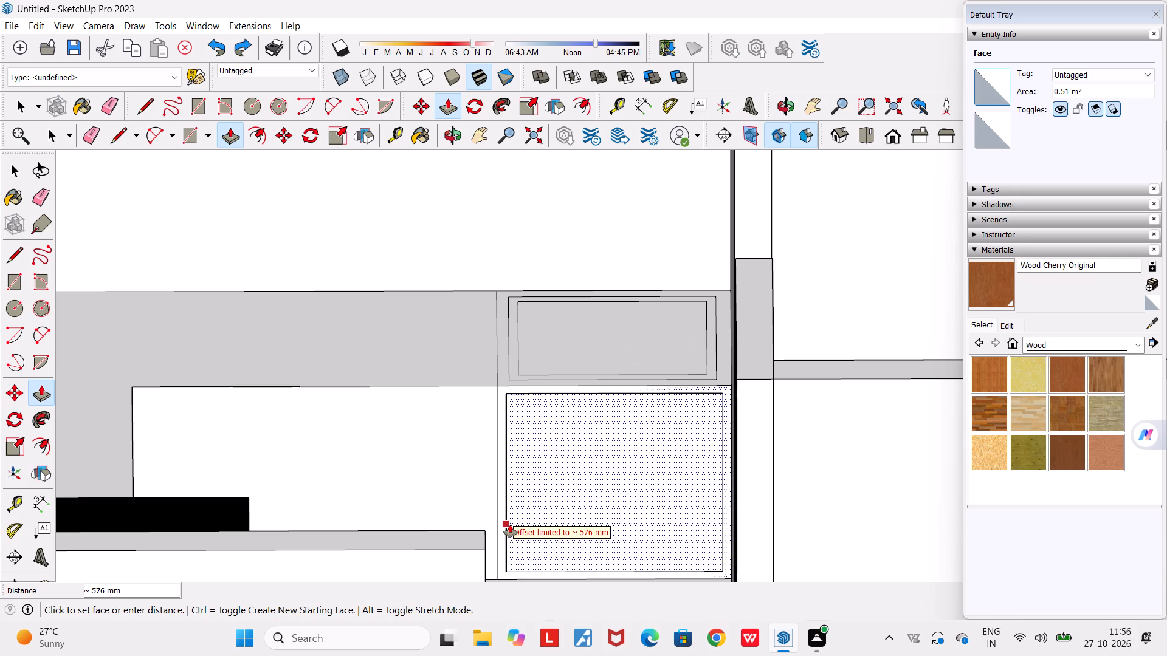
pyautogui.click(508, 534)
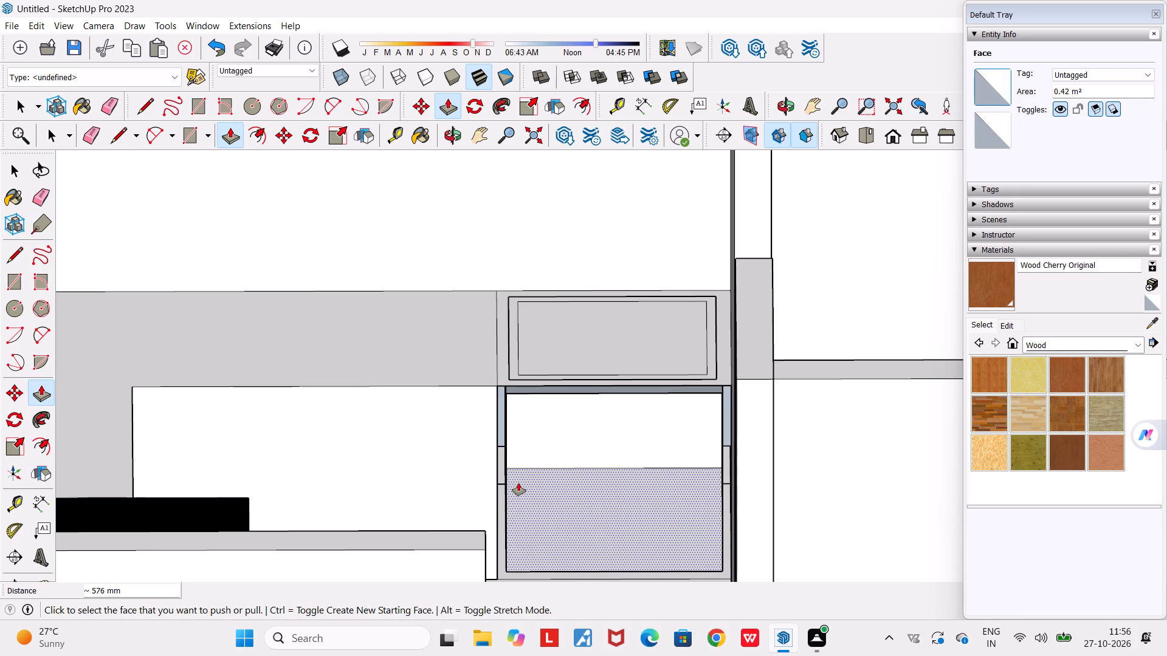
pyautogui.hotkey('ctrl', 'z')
# Erase both nested rectangle outlines on the countertop directly above the open compartment.
pyautogui.moveTo(518, 483); pyautogui.dragTo(638, 420, button='middle')
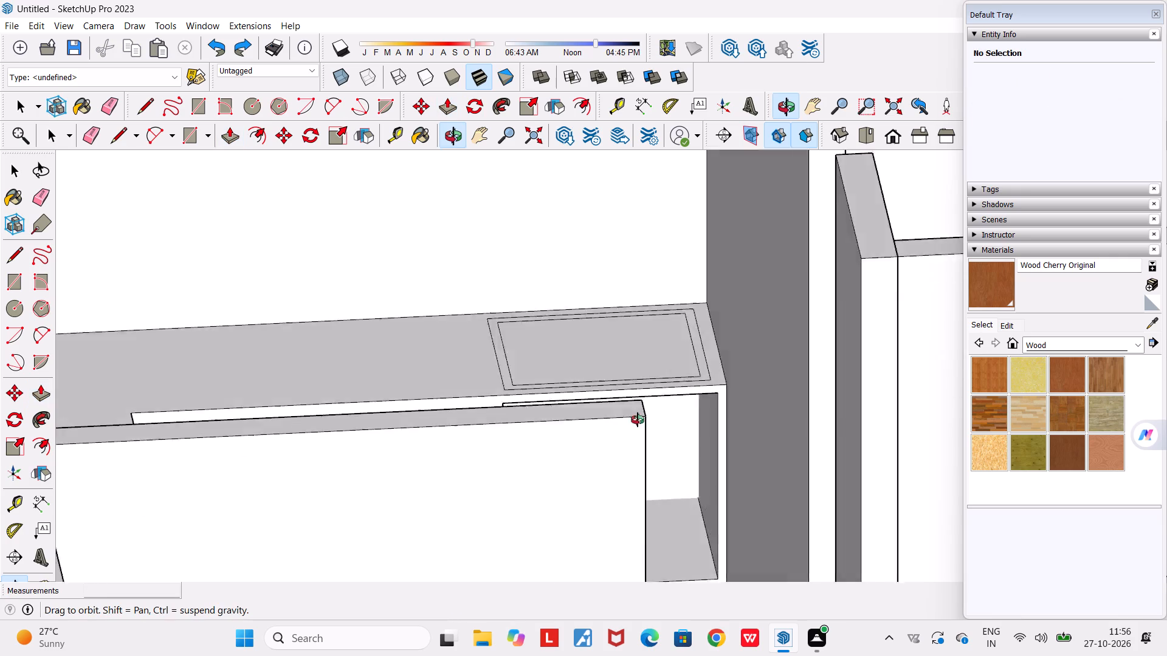
pyautogui.moveTo(638, 420); pyautogui.dragTo(544, 531, button='middle')
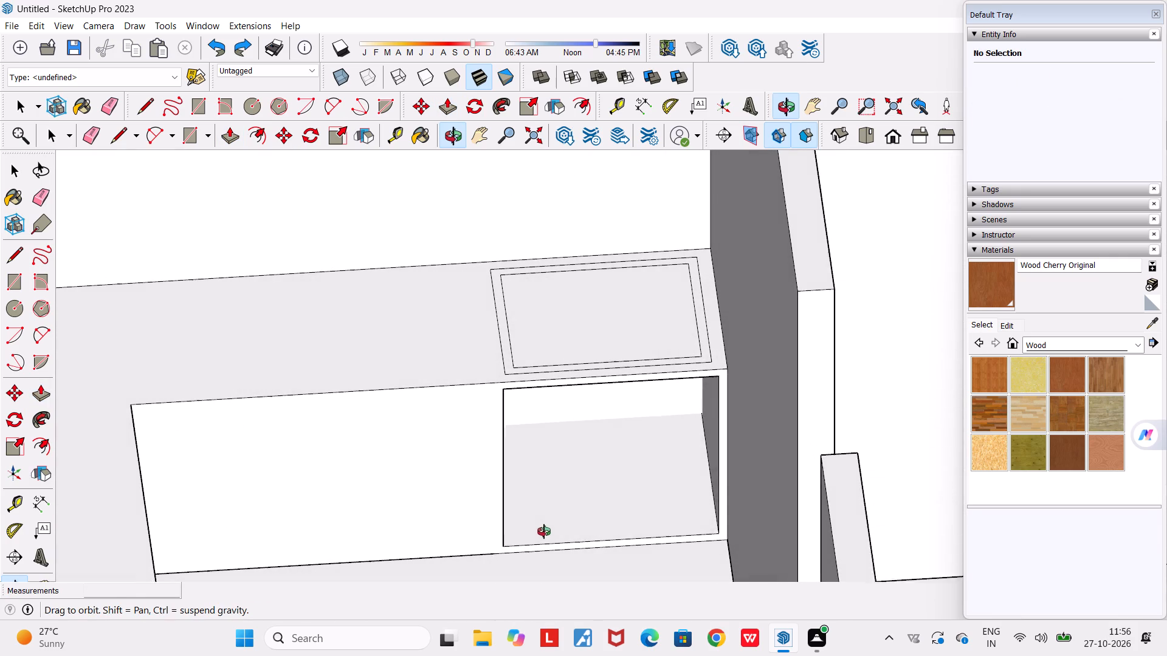
pyautogui.moveTo(544, 531); pyautogui.dragTo(547, 533, button='middle')
pyautogui.press('space')
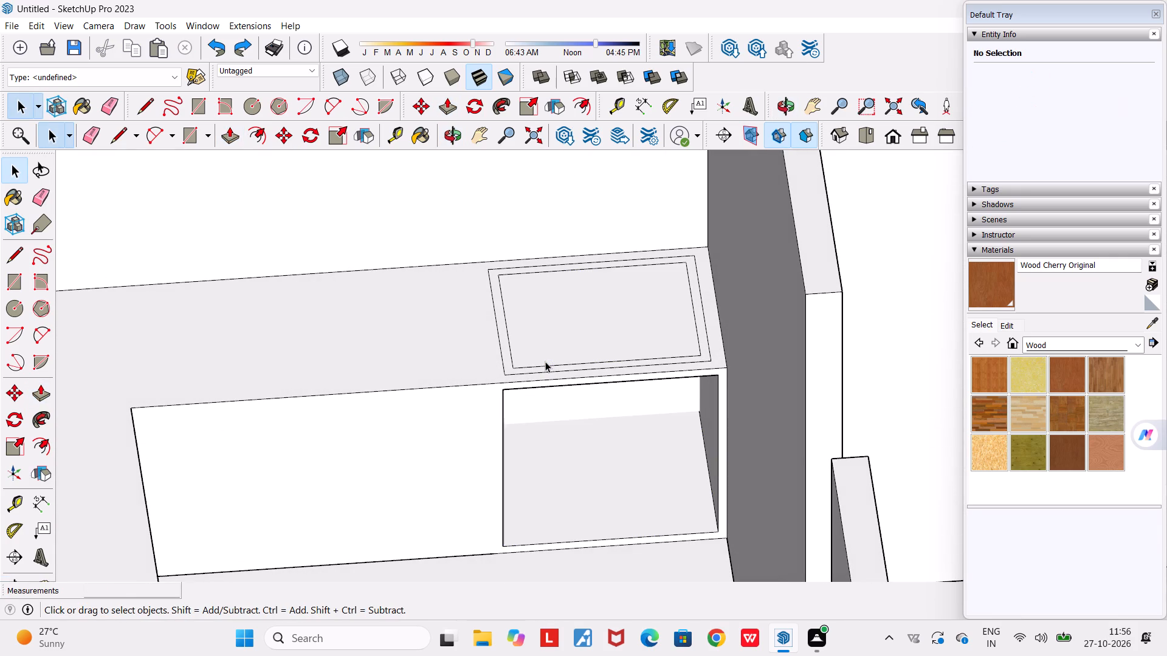
pyautogui.press('e')
pyautogui.moveTo(537, 332); pyautogui.dragTo(482, 331)
pyautogui.moveTo(571, 273); pyautogui.dragTo(573, 263)
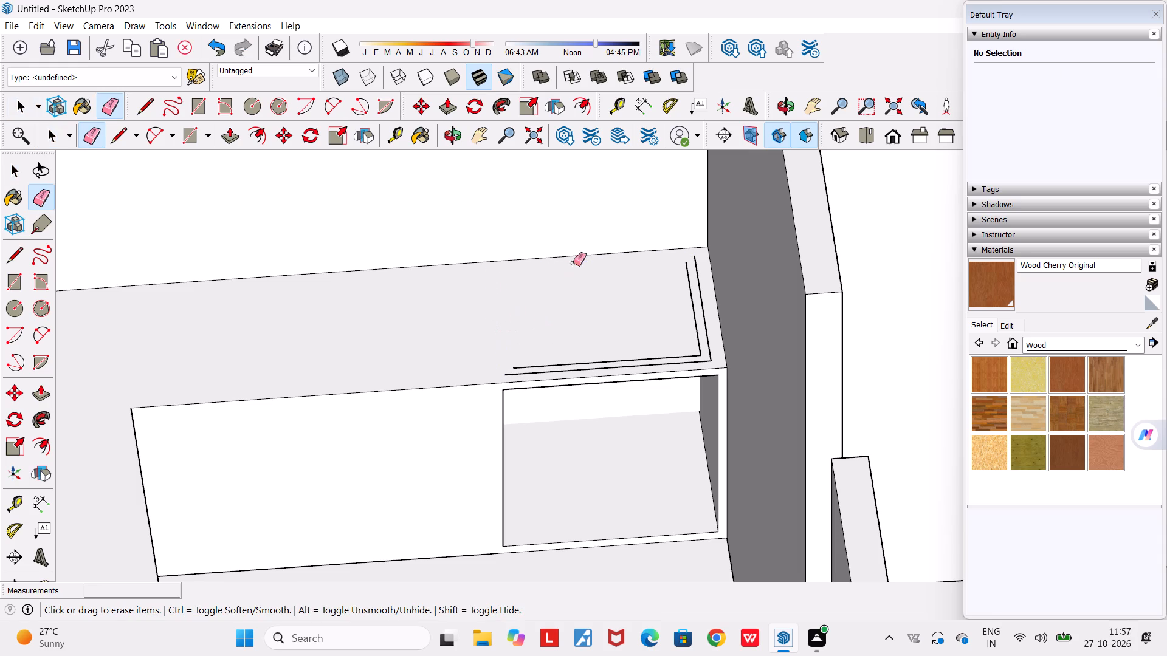
pyautogui.moveTo(708, 312); pyautogui.dragTo(690, 312)
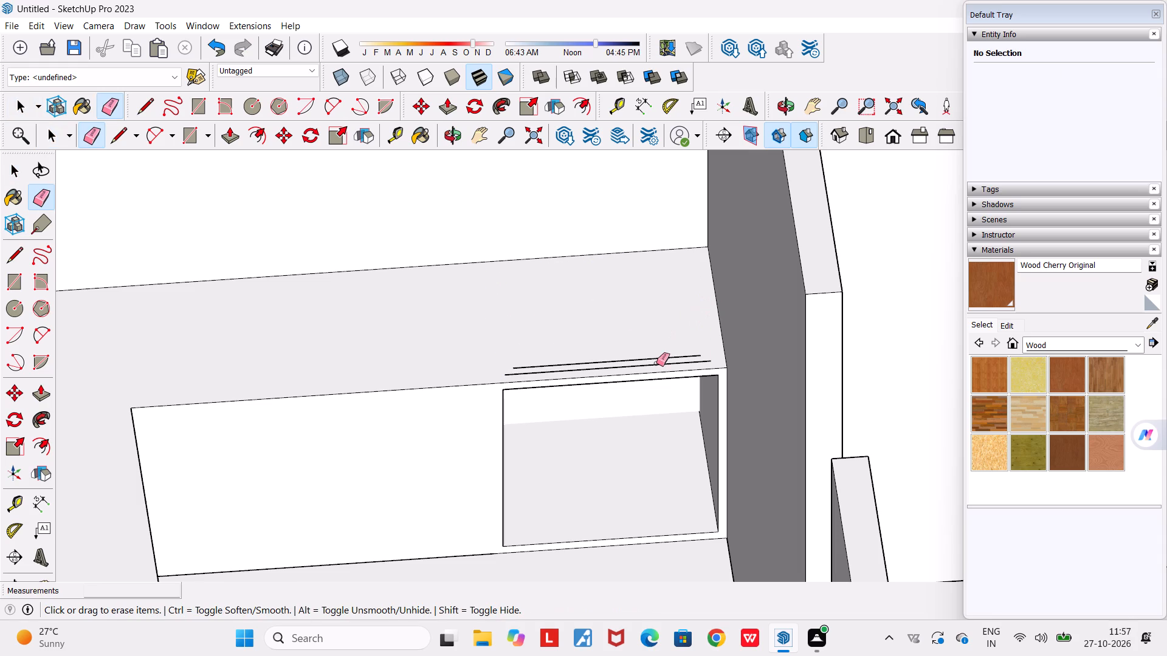
pyautogui.moveTo(658, 369); pyautogui.dragTo(648, 354)
# Draw a rectangle about 728 by 493 mm on the back-wall countertop, between the wooden wall cabinet and the open compartment.
pyautogui.scroll(-4, 628, 342)
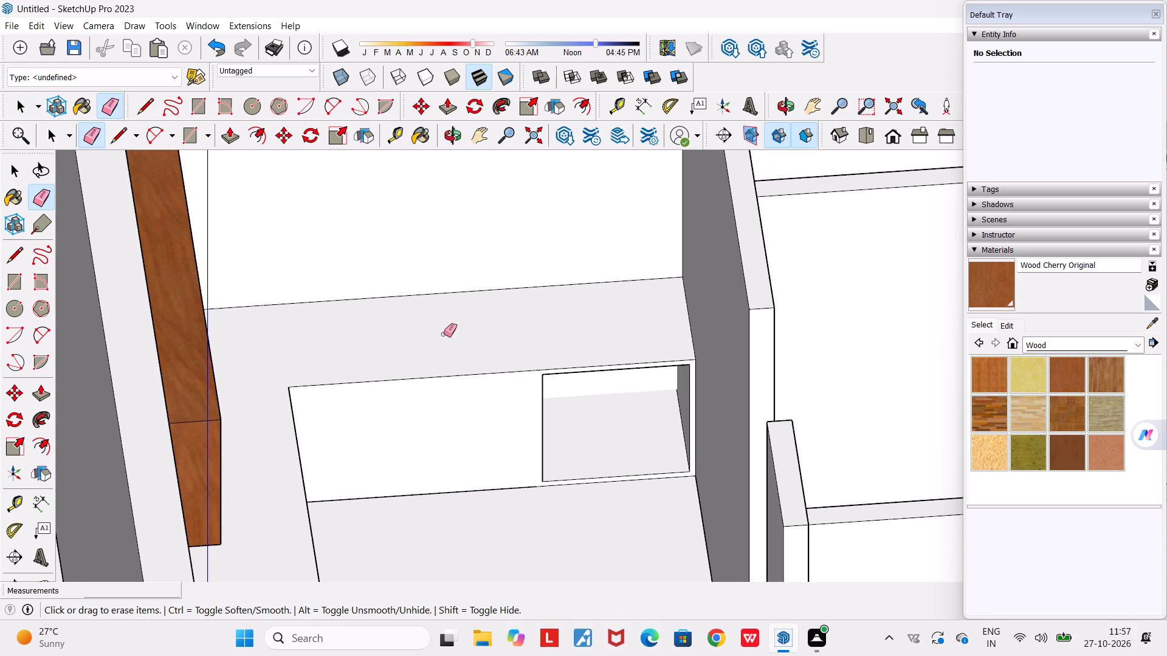
pyautogui.moveTo(388, 324); pyautogui.dragTo(331, 324, button='middle')
pyautogui.scroll(-5, 331, 324)
pyautogui.scroll(3, 377, 302)
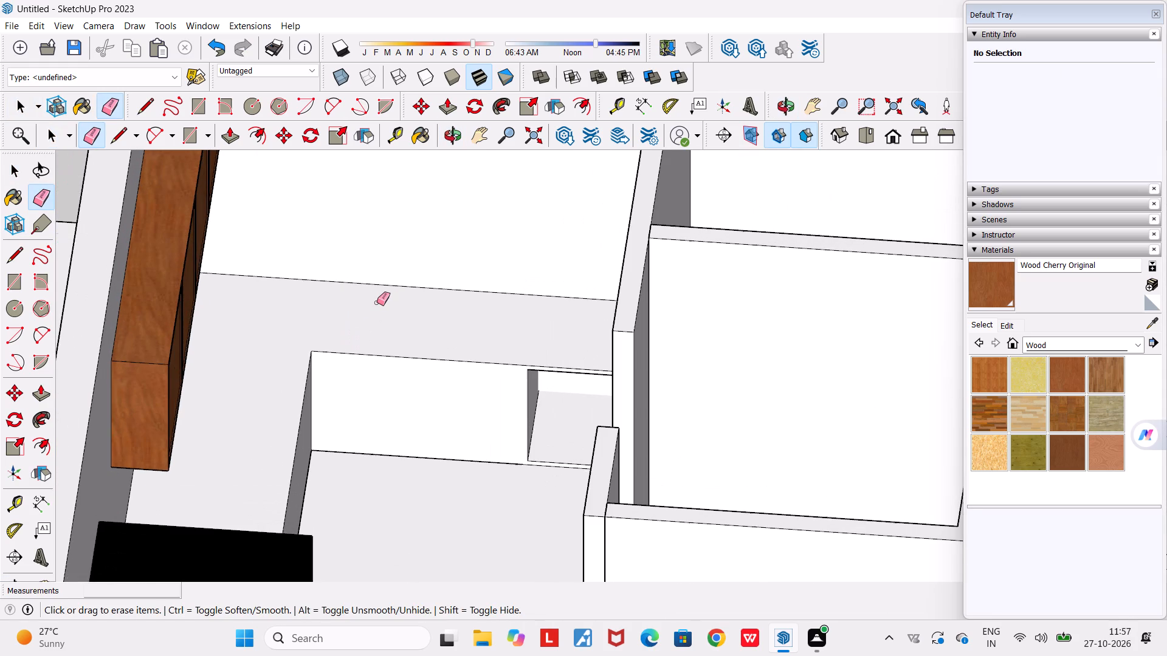
pyautogui.scroll(1, 377, 302)
pyautogui.moveTo(384, 304); pyautogui.dragTo(433, 305, button='middle')
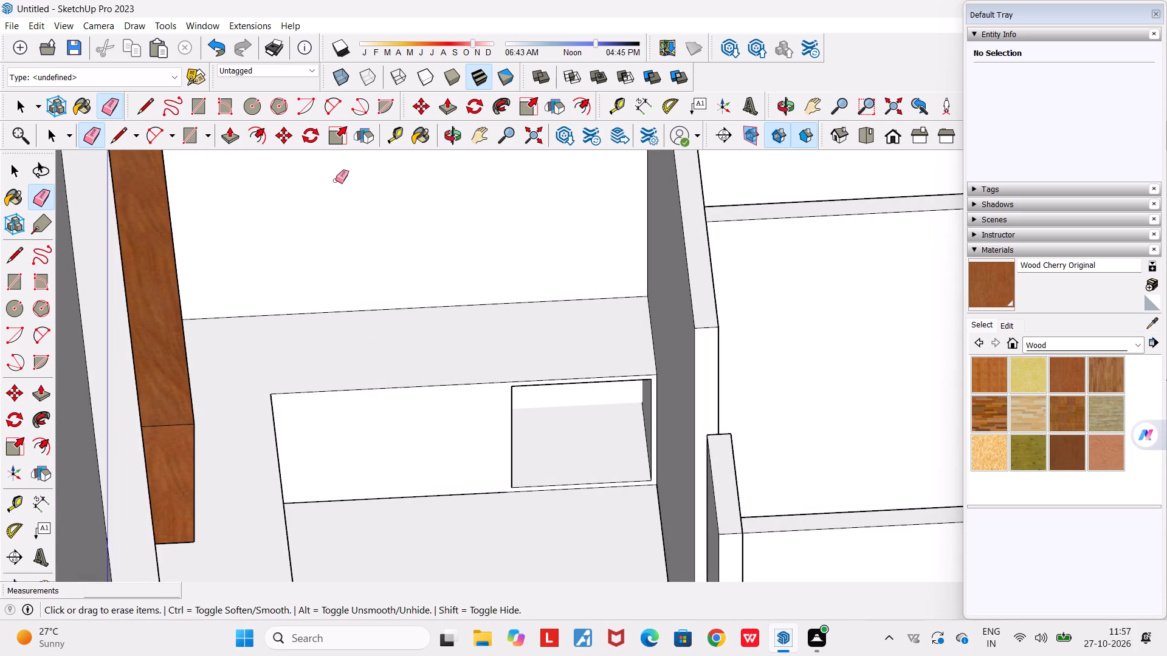
pyautogui.click(198, 96)
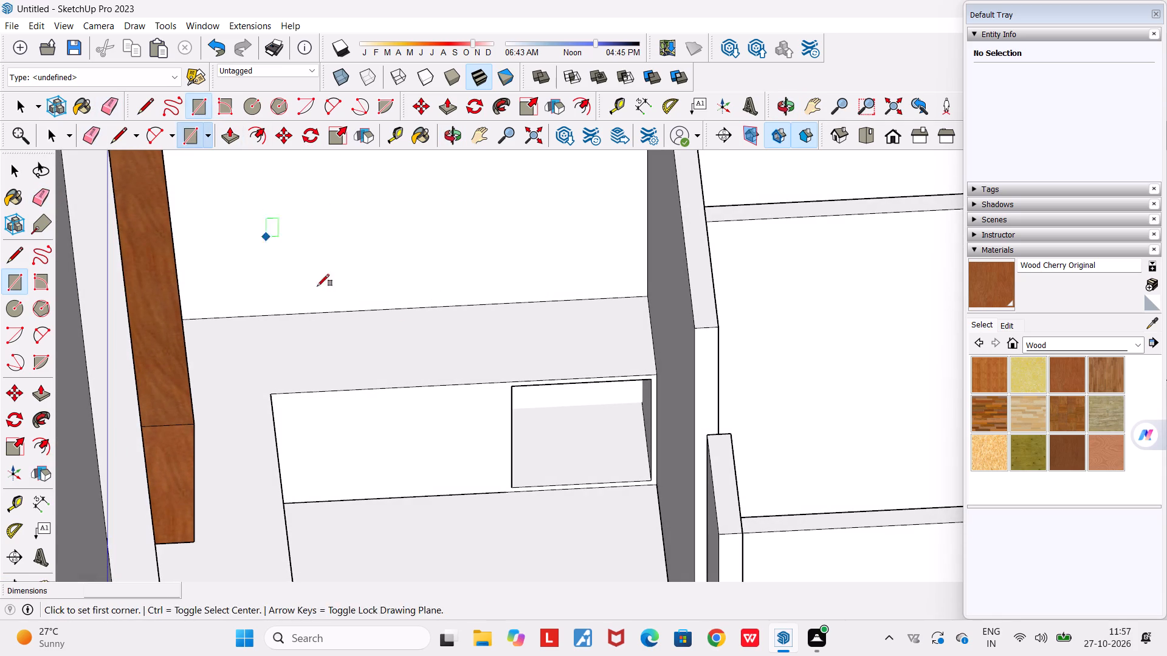
pyautogui.moveTo(342, 357); pyautogui.dragTo(322, 472, button='middle')
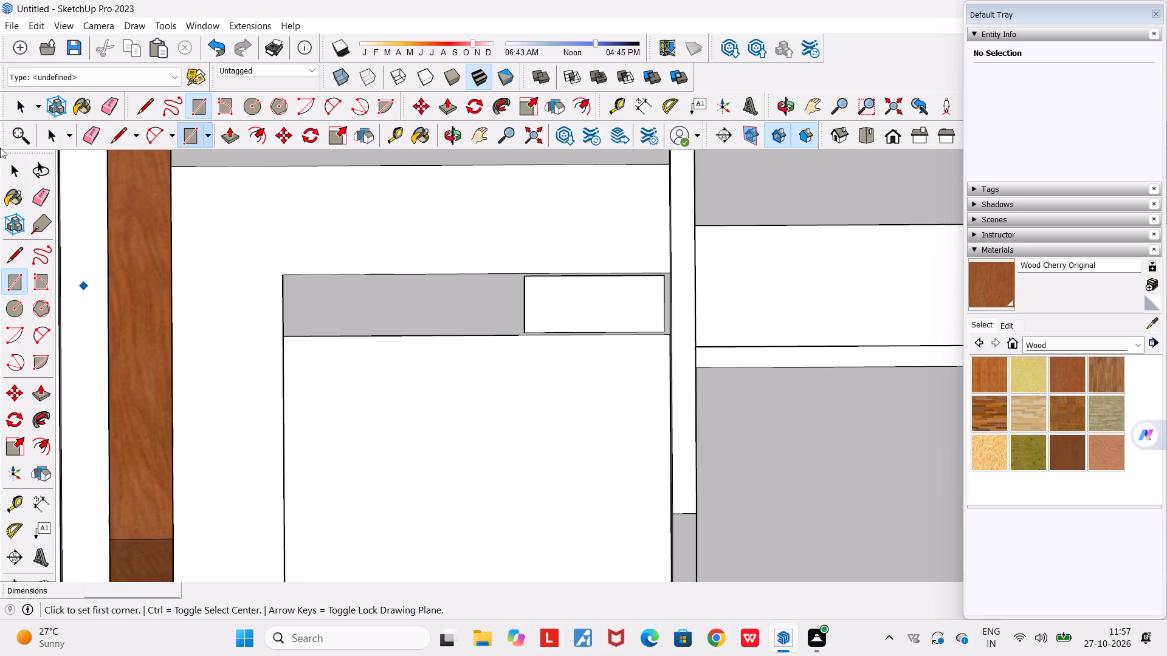
pyautogui.scroll(-3, 392, 241)
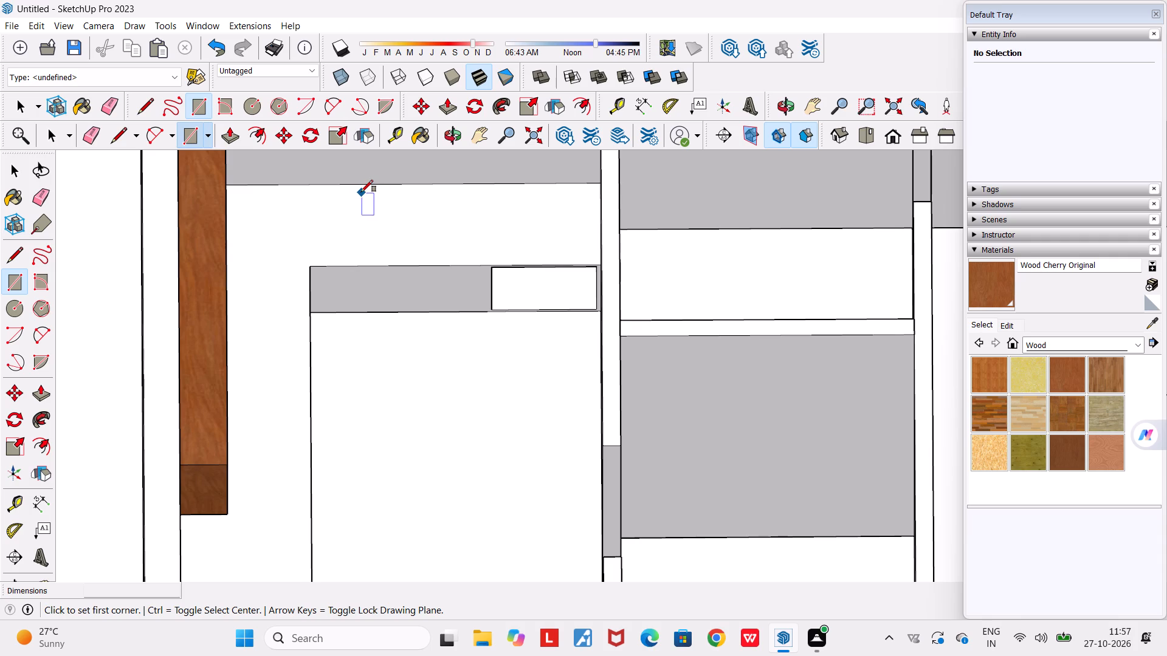
pyautogui.click(353, 190)
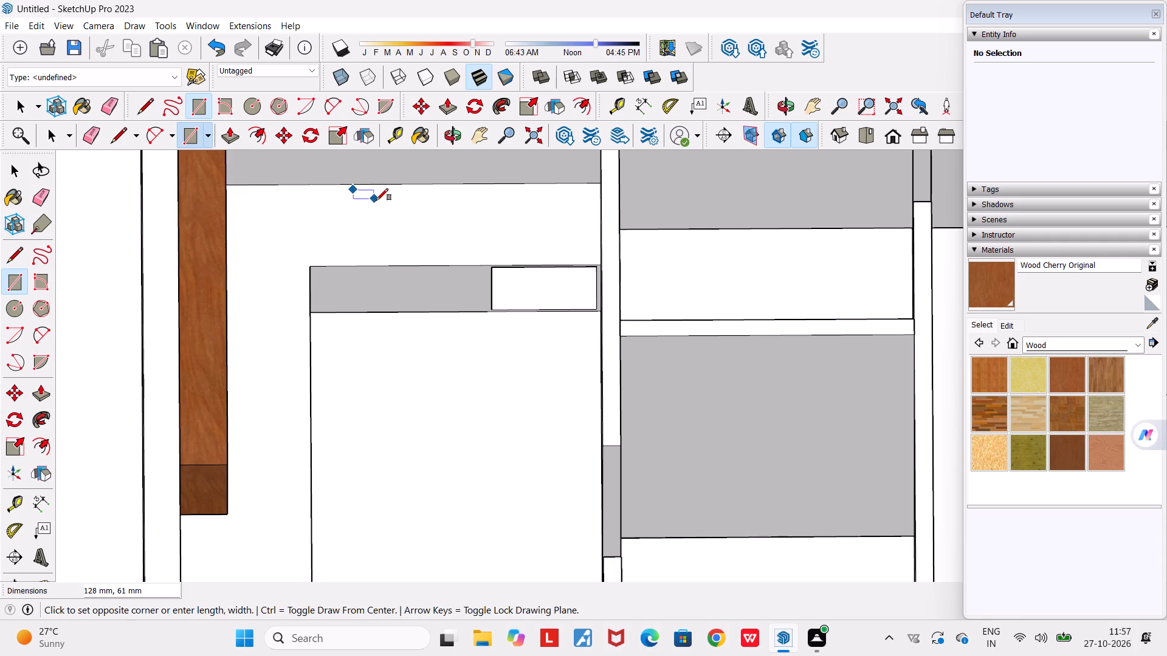
pyautogui.click(467, 259)
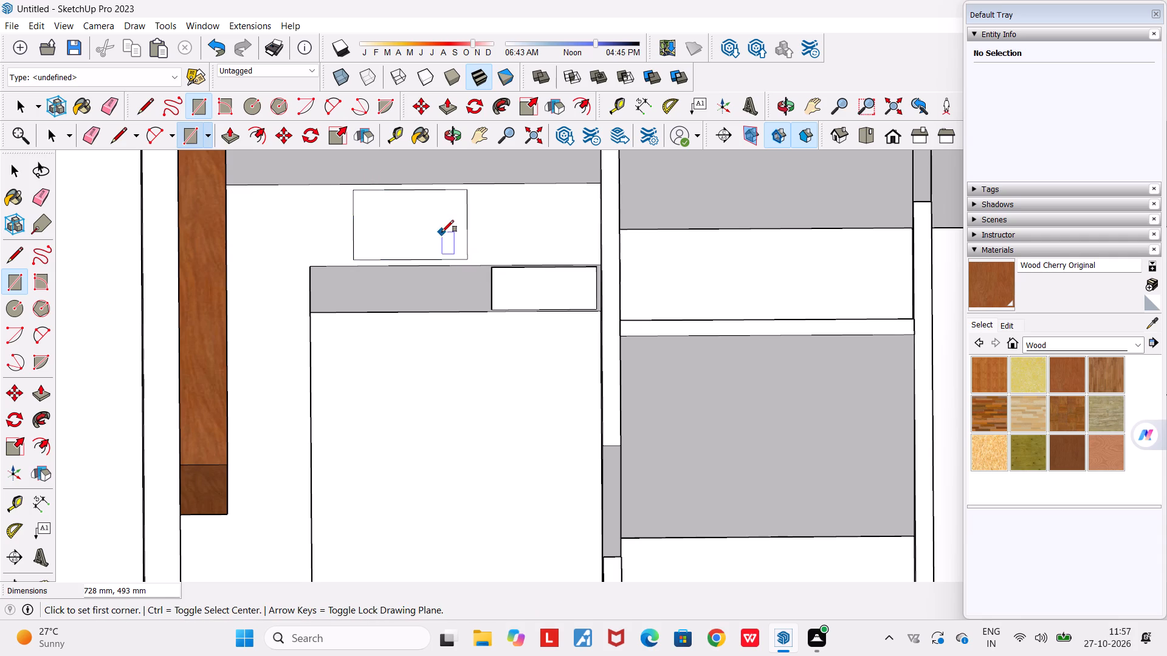
# Offset the new countertop rectangle's outline about 26 mm inwards to leave a narrow rim.
pyautogui.click(246, 137)
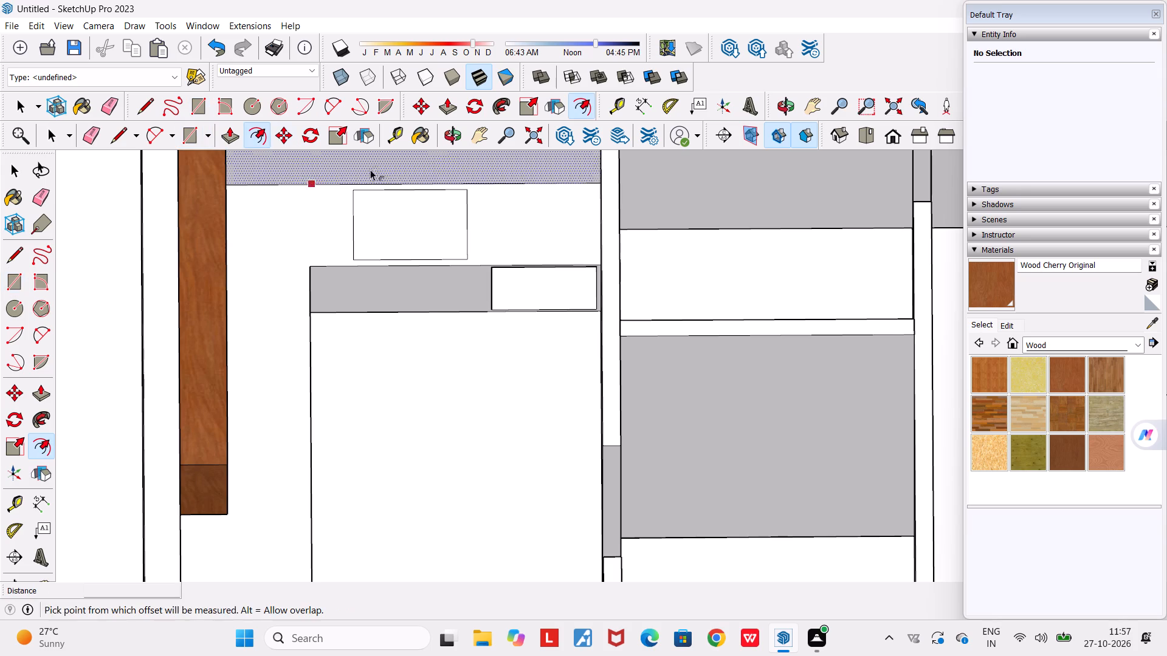
pyautogui.click(385, 209)
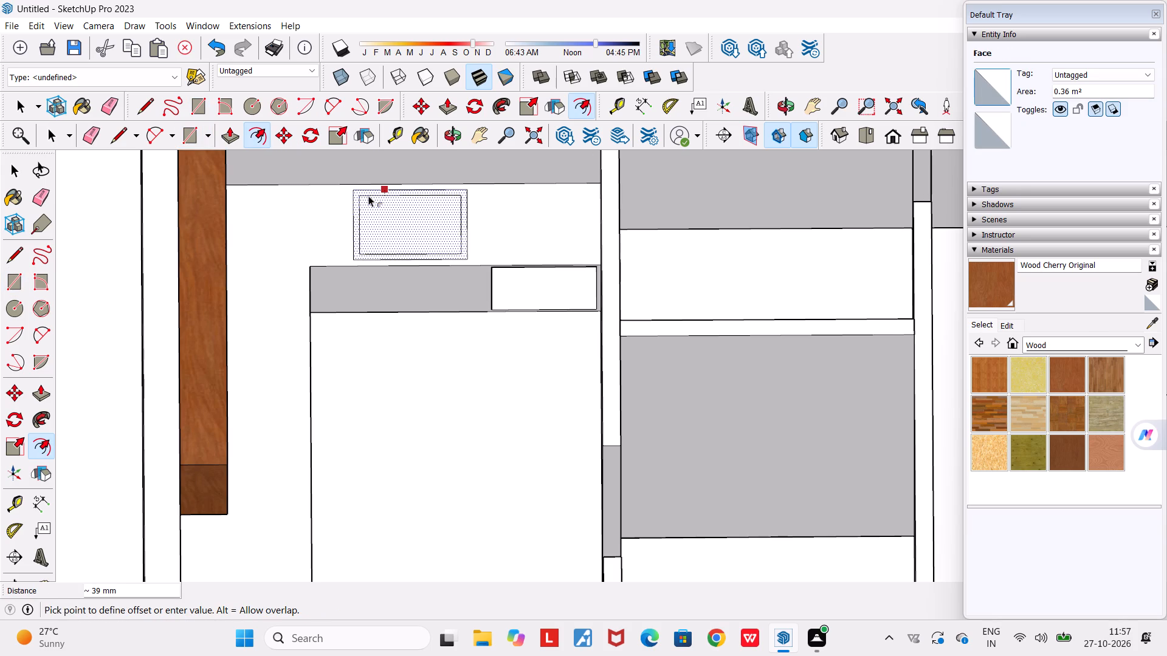
pyautogui.click(364, 194)
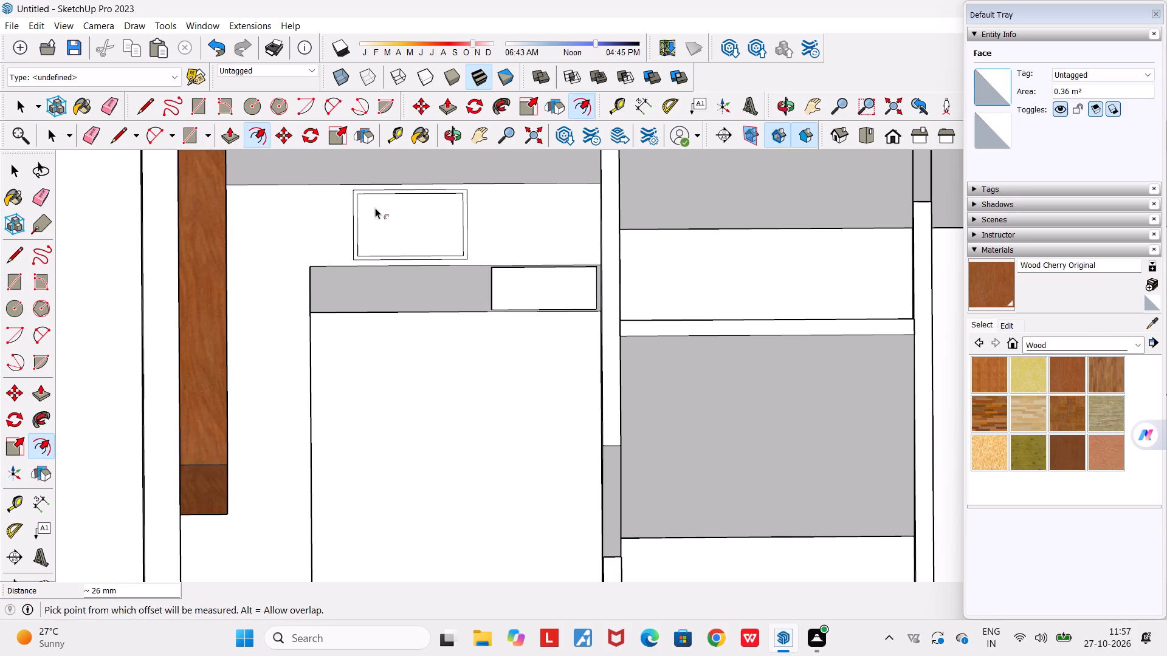
# Push/Pull the inner countertop rectangle about 225 mm down to form a recessed basin.
pyautogui.click(229, 134)
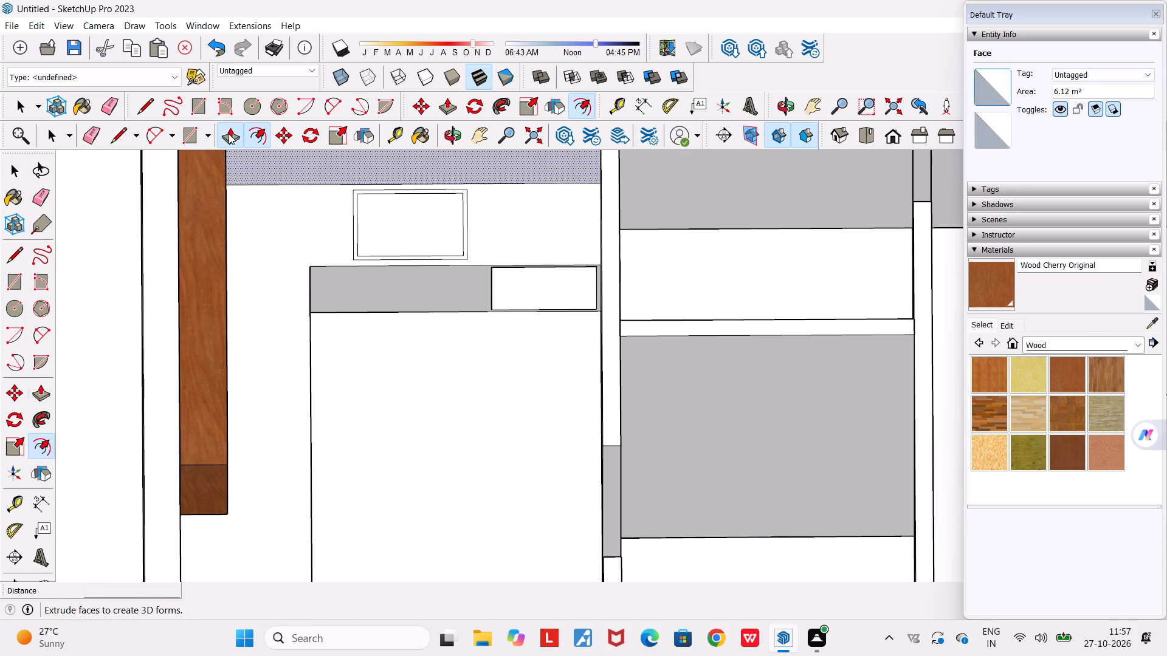
pyautogui.press('Escape')
pyautogui.press('Escape')
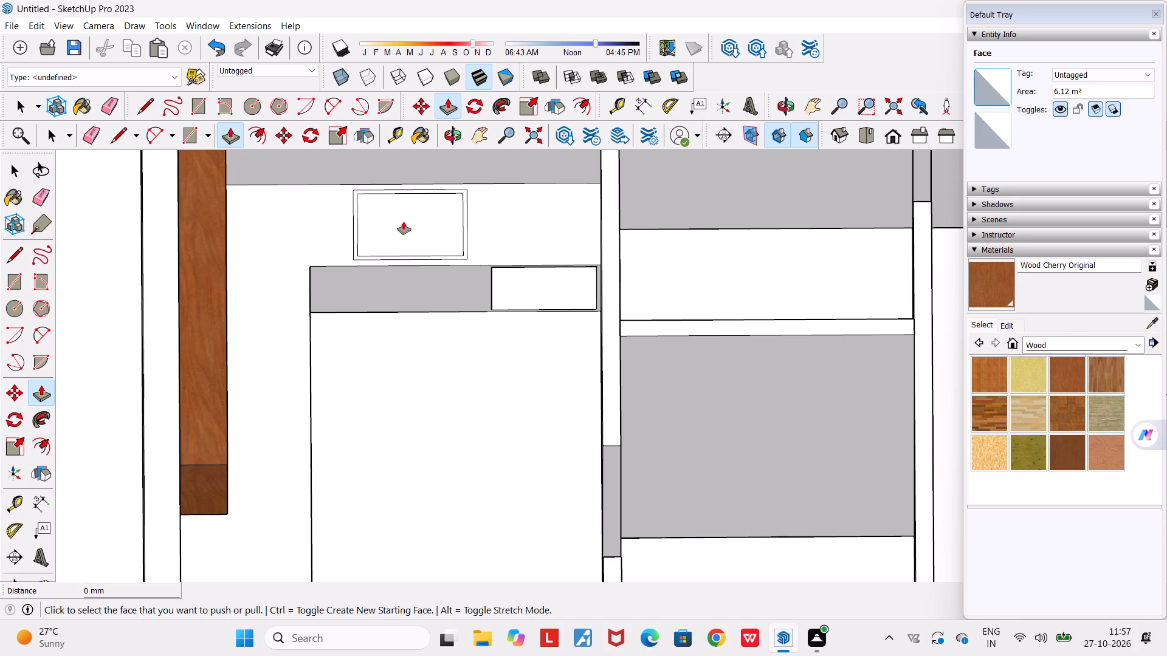
pyautogui.press('Escape')
pyautogui.press('space')
pyautogui.click(404, 222)
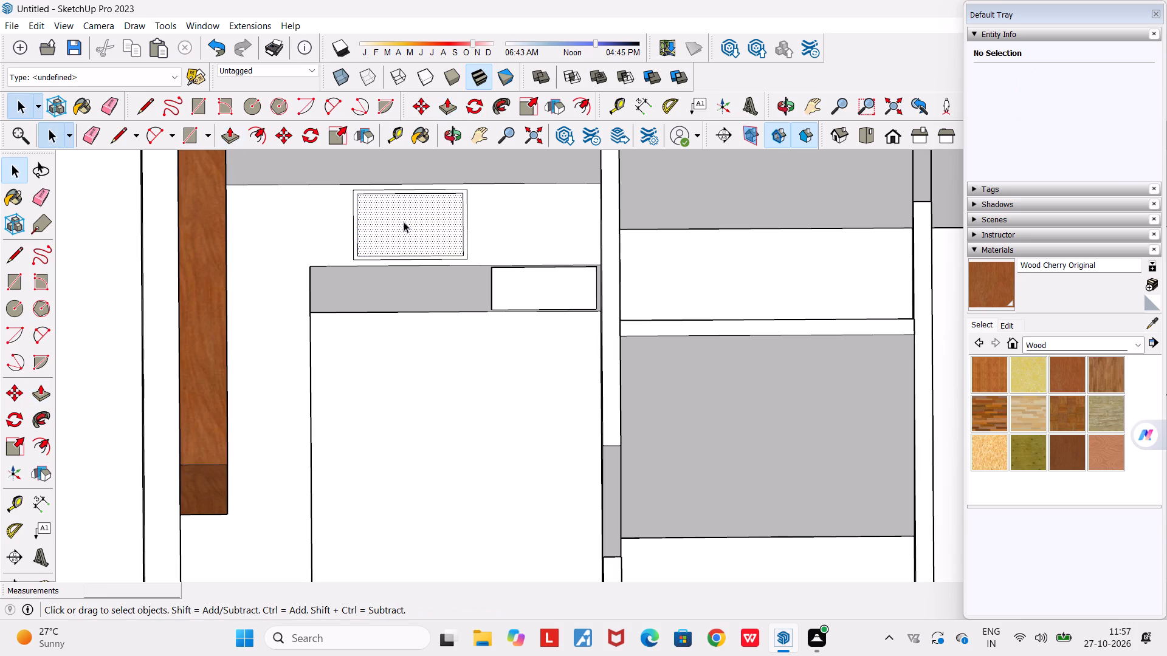
pyautogui.click(227, 137)
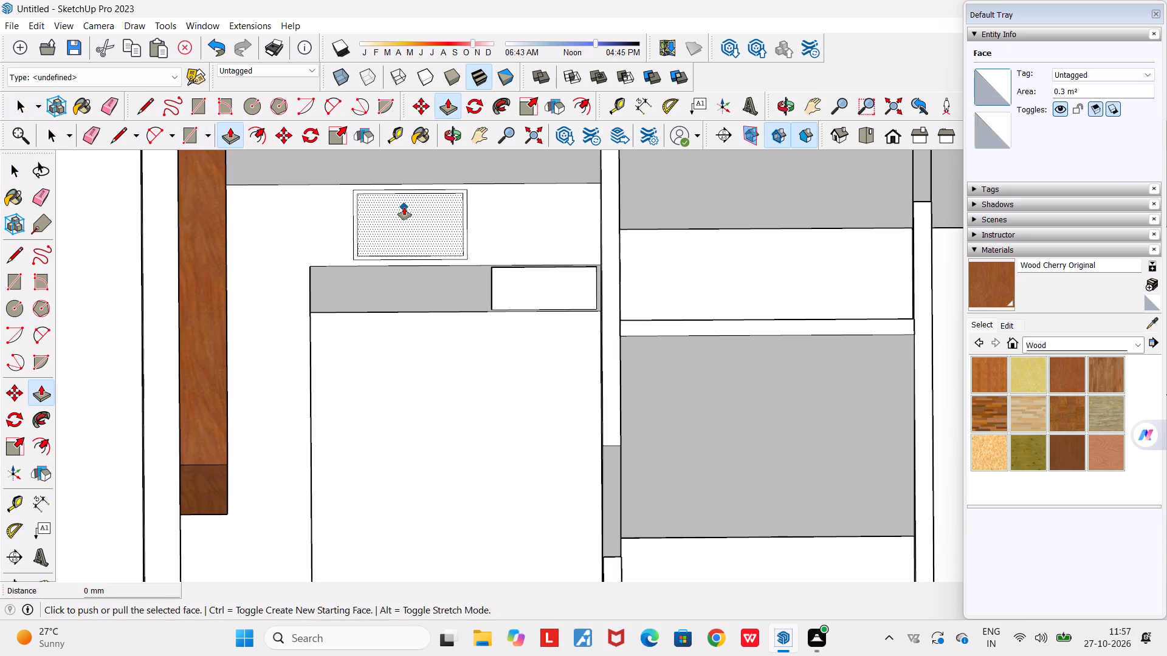
pyautogui.click(404, 207)
pyautogui.moveTo(400, 218); pyautogui.dragTo(387, 211, button='middle')
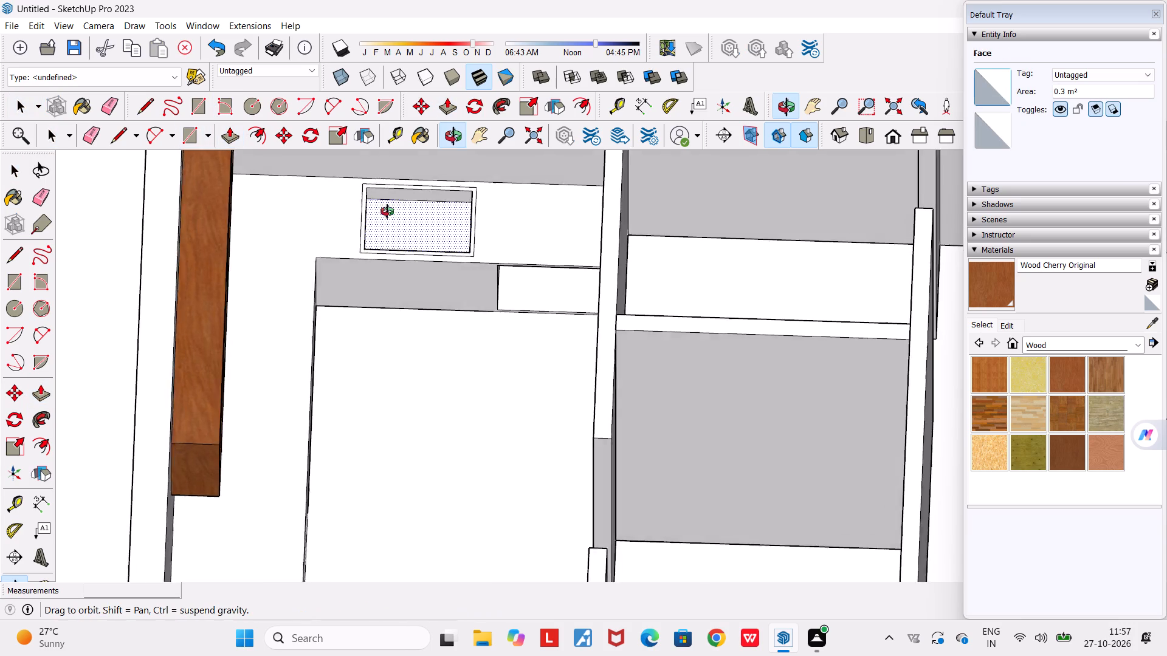
pyautogui.moveTo(387, 211); pyautogui.dragTo(396, 140, button='middle')
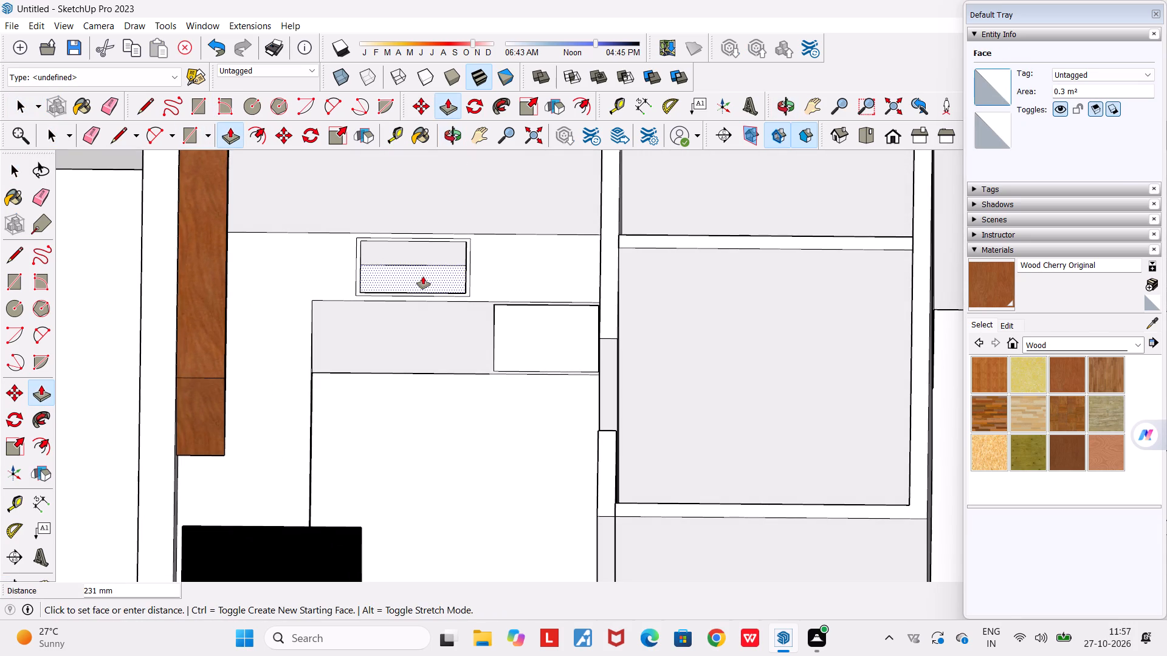
pyautogui.click(423, 276)
pyautogui.moveTo(421, 272); pyautogui.dragTo(441, 377, button='middle')
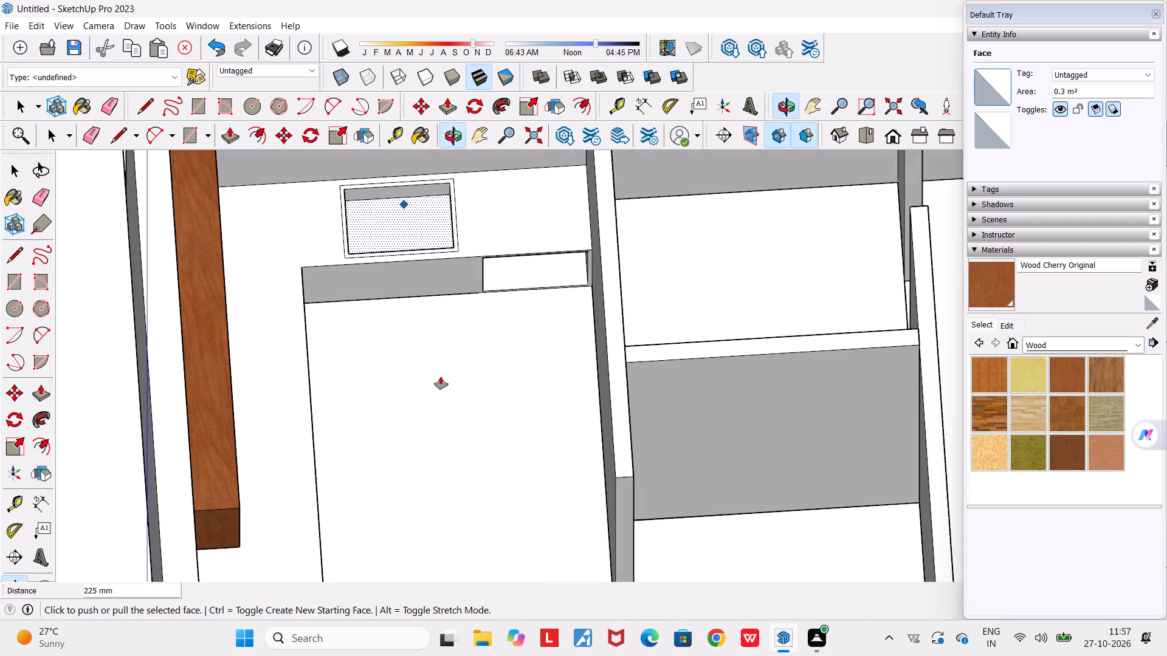
pyautogui.press('space')
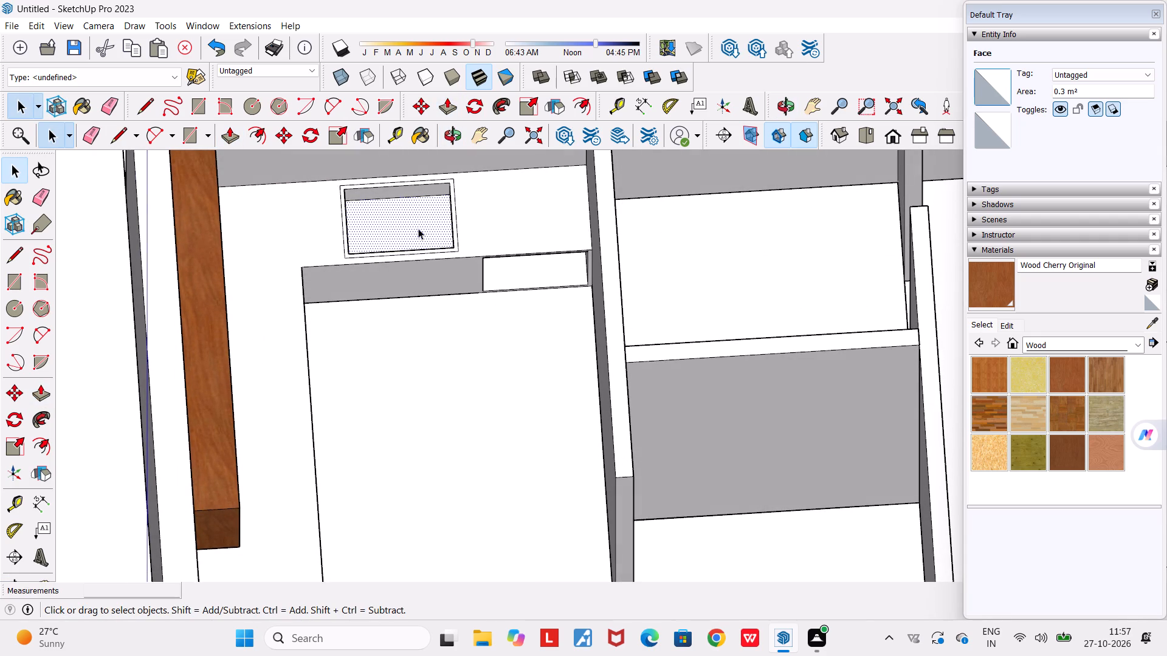
pyautogui.click(486, 212)
pyautogui.press('space')
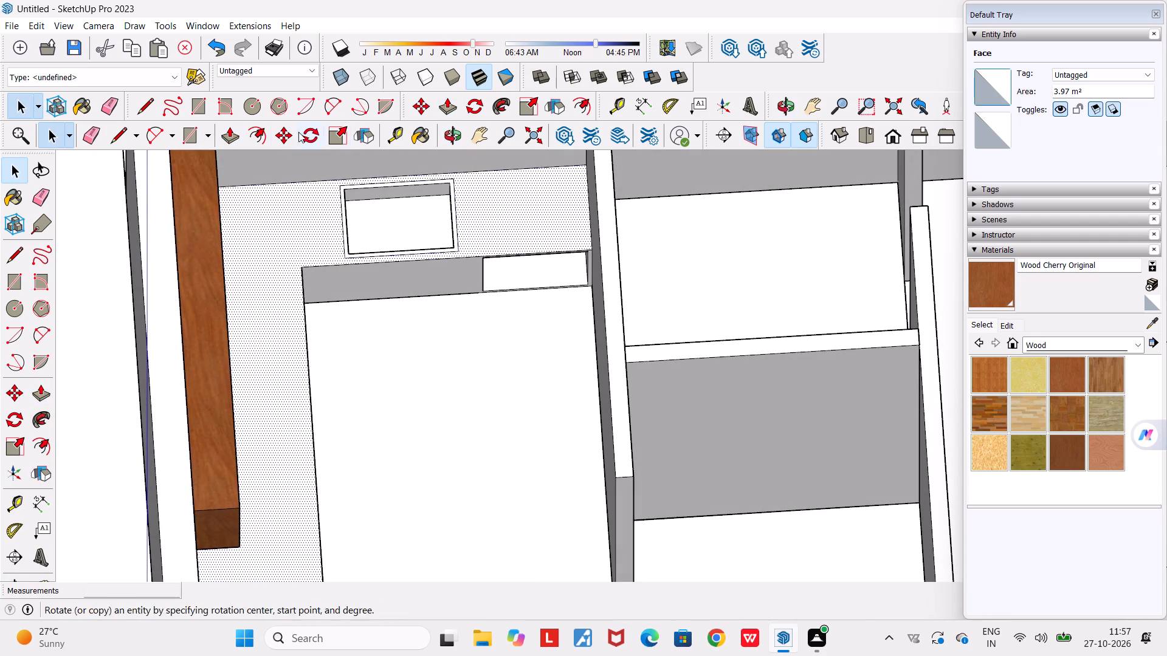
# Draw a circle with a radius of about 71 mm near the centre of the basin floor.
pyautogui.click(247, 108)
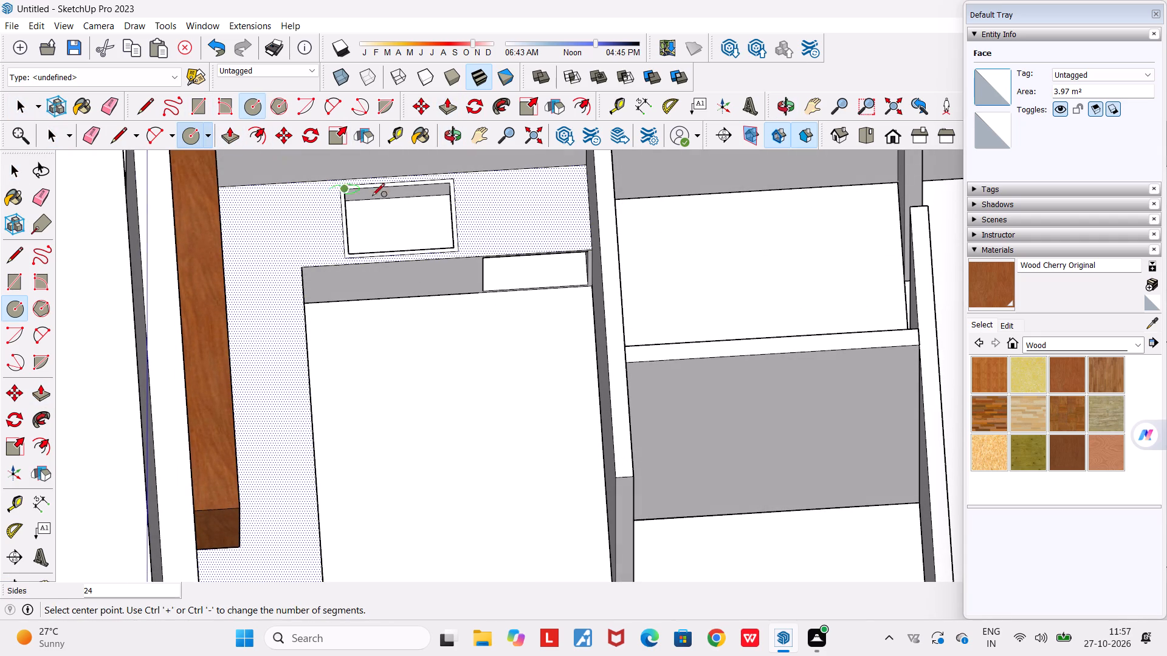
pyautogui.click(398, 229)
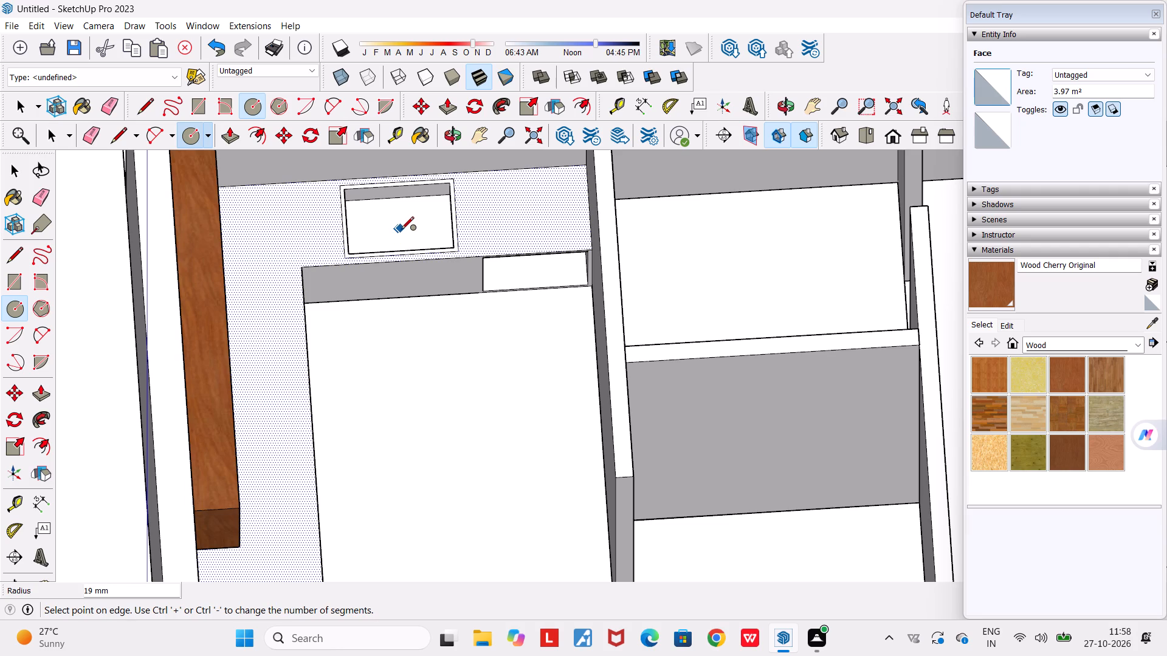
pyautogui.click(409, 235)
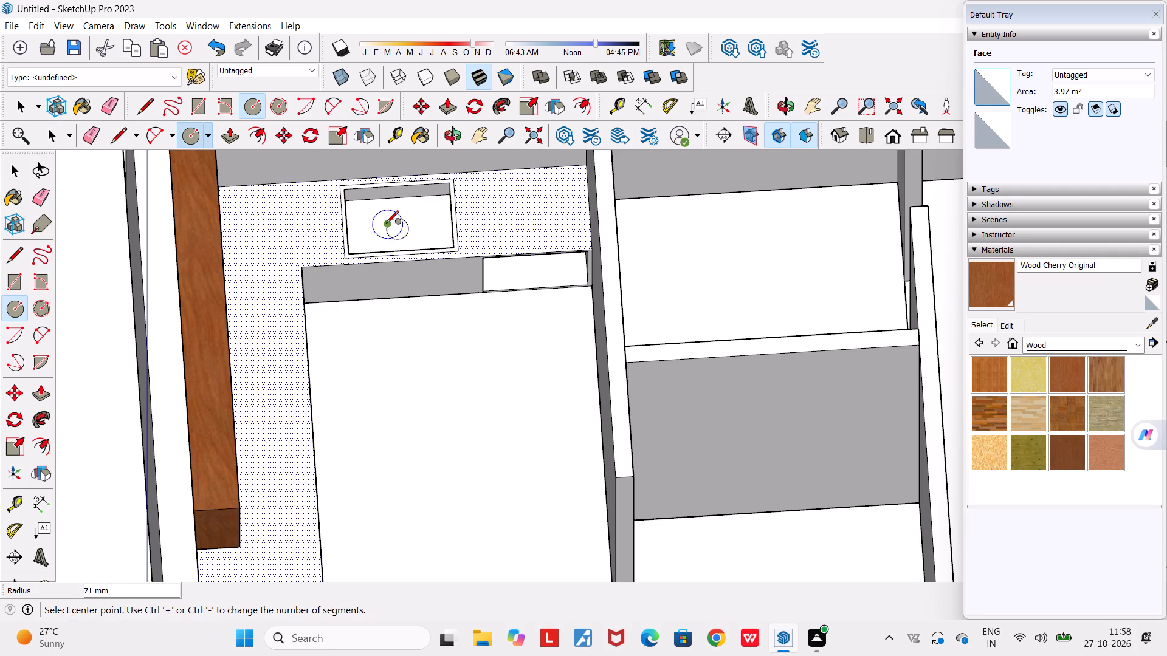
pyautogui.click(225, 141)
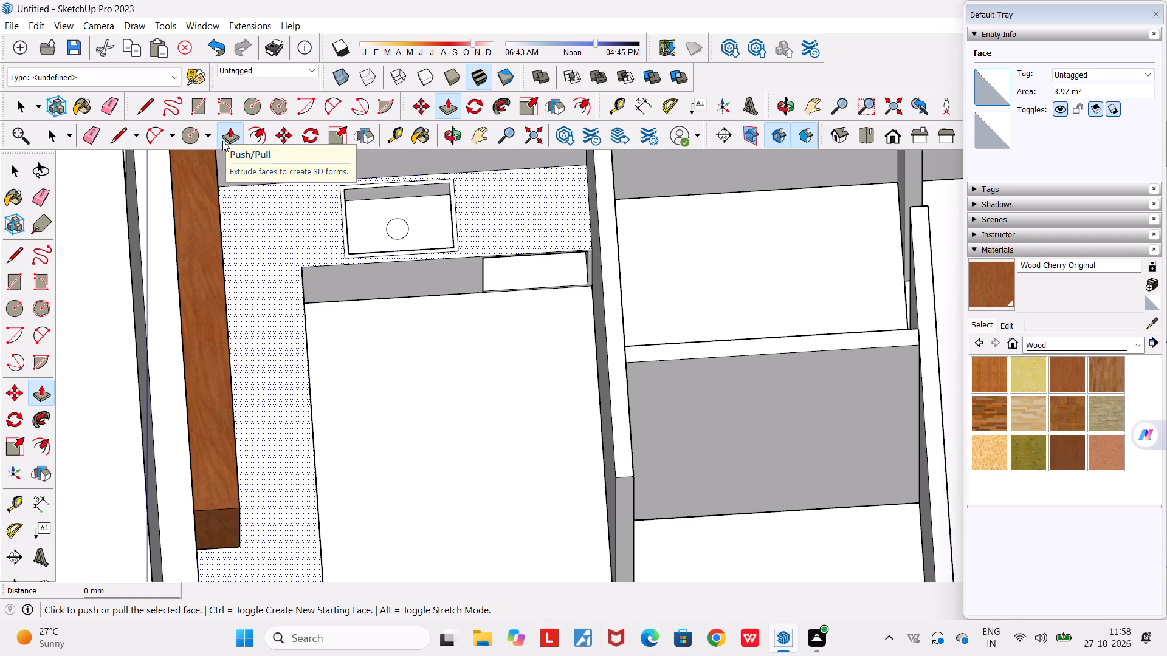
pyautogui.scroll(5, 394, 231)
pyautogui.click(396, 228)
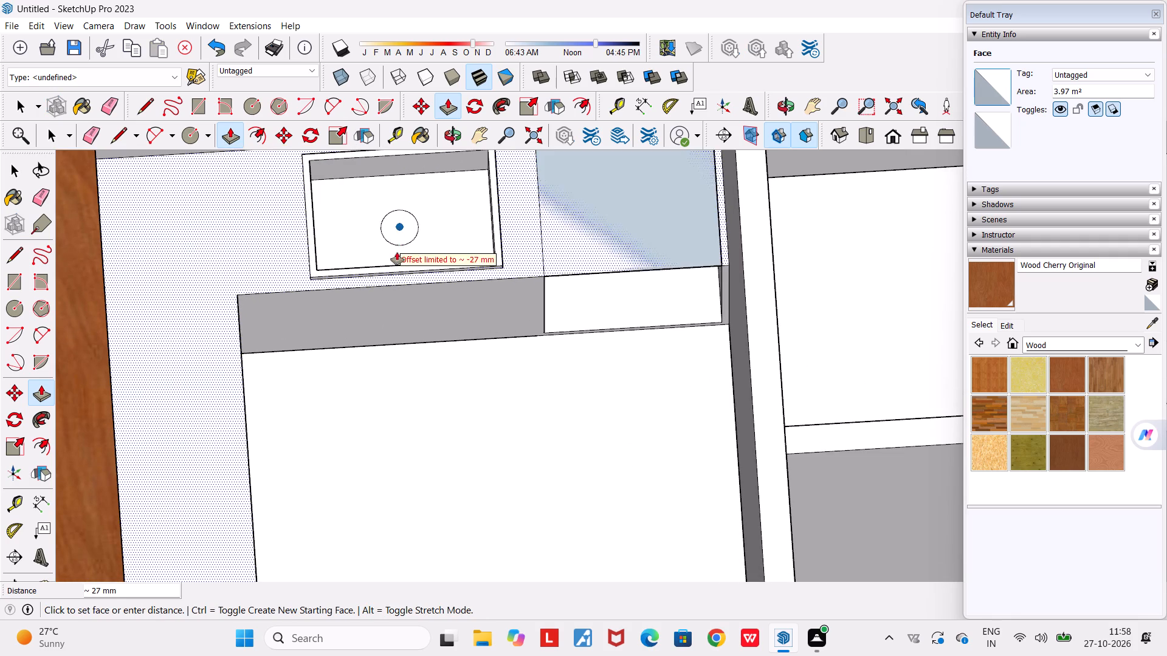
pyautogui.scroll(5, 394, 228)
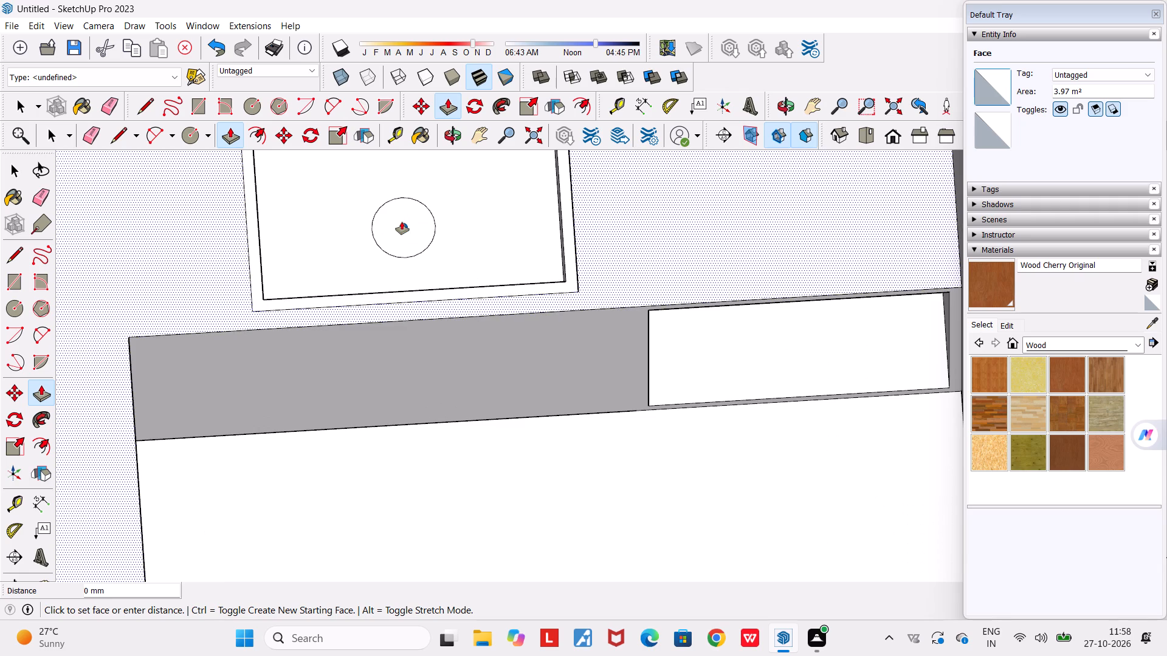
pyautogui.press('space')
# Push/Pull the circular drain face in the basin floor about 175 mm down.
pyautogui.scroll(3, 400, 227)
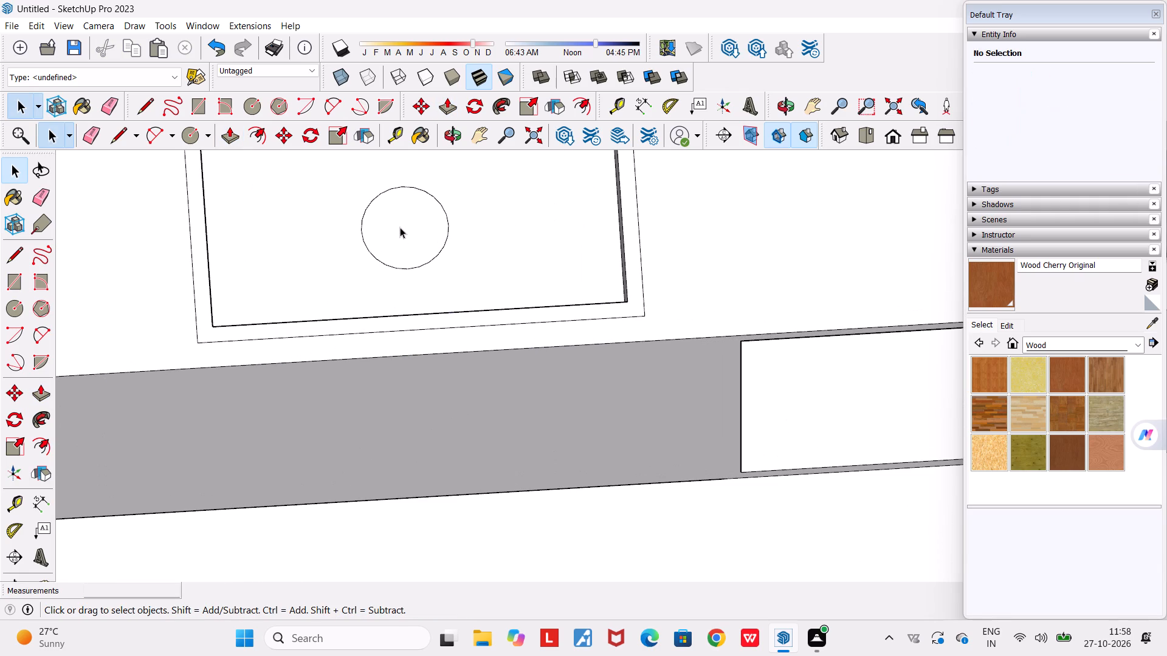
pyautogui.click(400, 227)
pyautogui.click(228, 135)
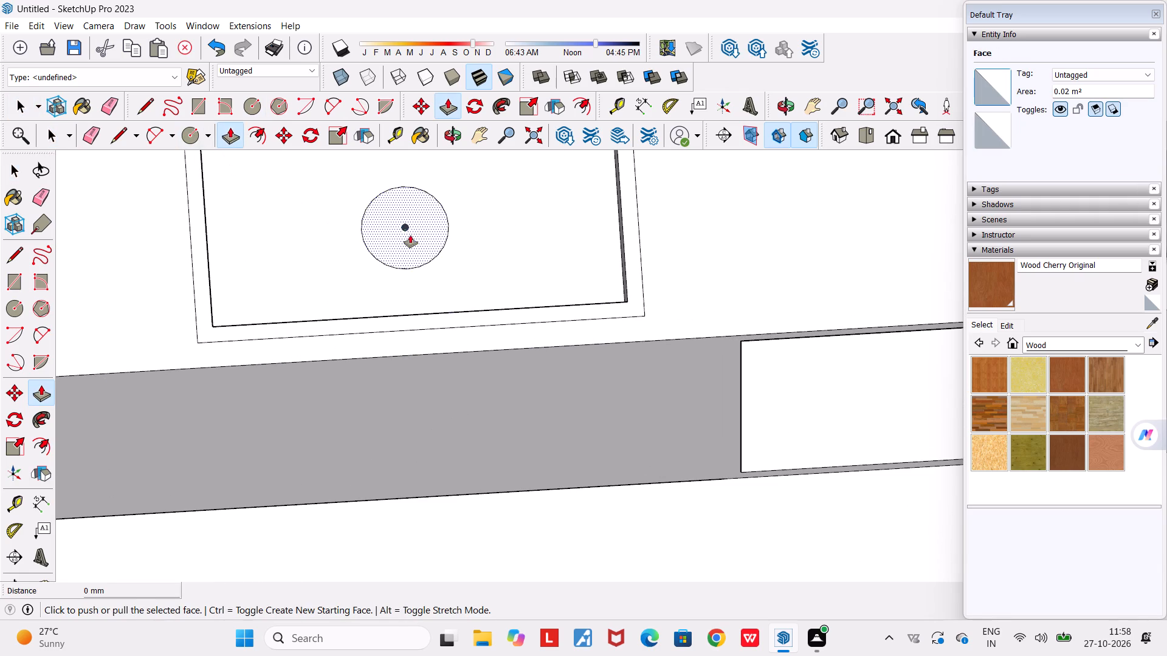
pyautogui.click(409, 234)
pyautogui.click(409, 264)
# Push/Pull the narrow rim face around the sink basin about 4 mm up above the countertop.
pyautogui.moveTo(405, 262); pyautogui.dragTo(360, 179, button='middle')
pyautogui.scroll(-14, 360, 179)
pyautogui.moveTo(370, 373); pyautogui.dragTo(371, 267, button='middle')
pyautogui.scroll(-4, 371, 267)
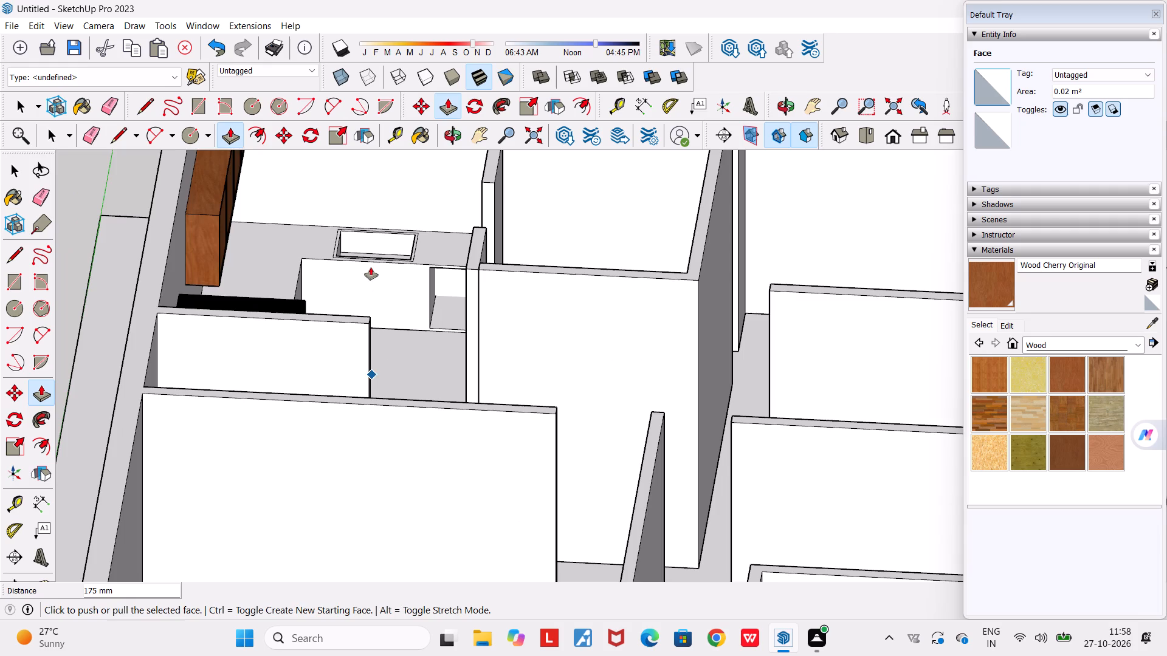
pyautogui.moveTo(400, 361); pyautogui.dragTo(531, 321, button='middle')
pyautogui.scroll(-4, 531, 321)
pyautogui.moveTo(531, 321); pyautogui.dragTo(487, 409, button='middle')
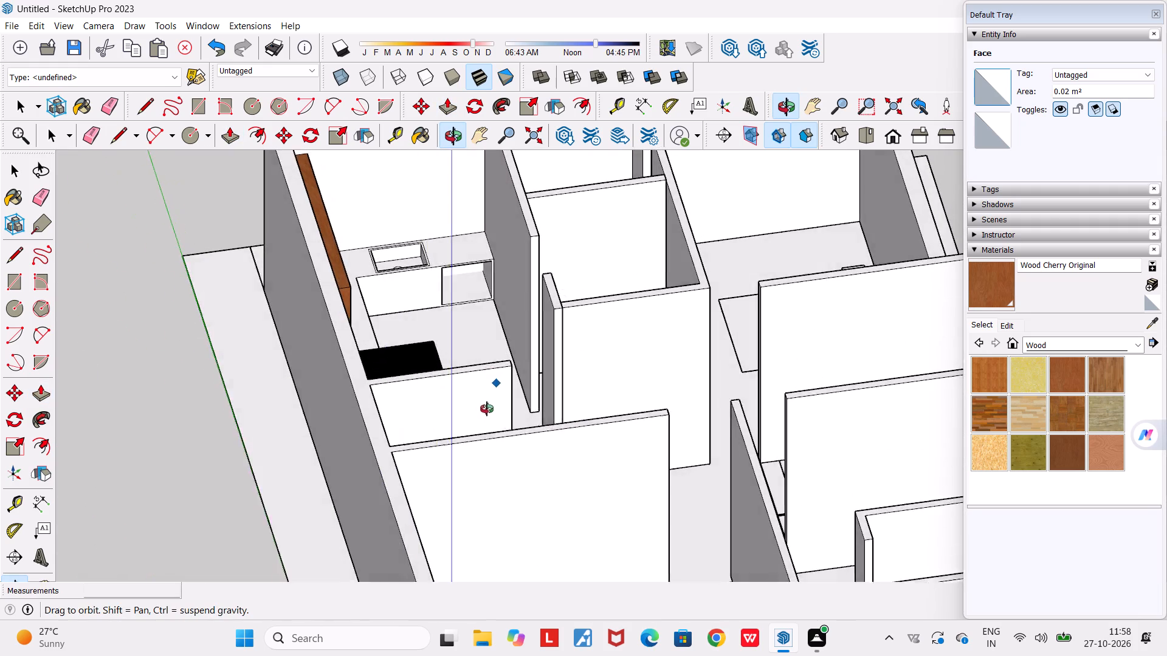
pyautogui.moveTo(487, 409); pyautogui.dragTo(486, 408, button='middle')
pyautogui.scroll(19, 408, 239)
pyautogui.scroll(6, 359, 328)
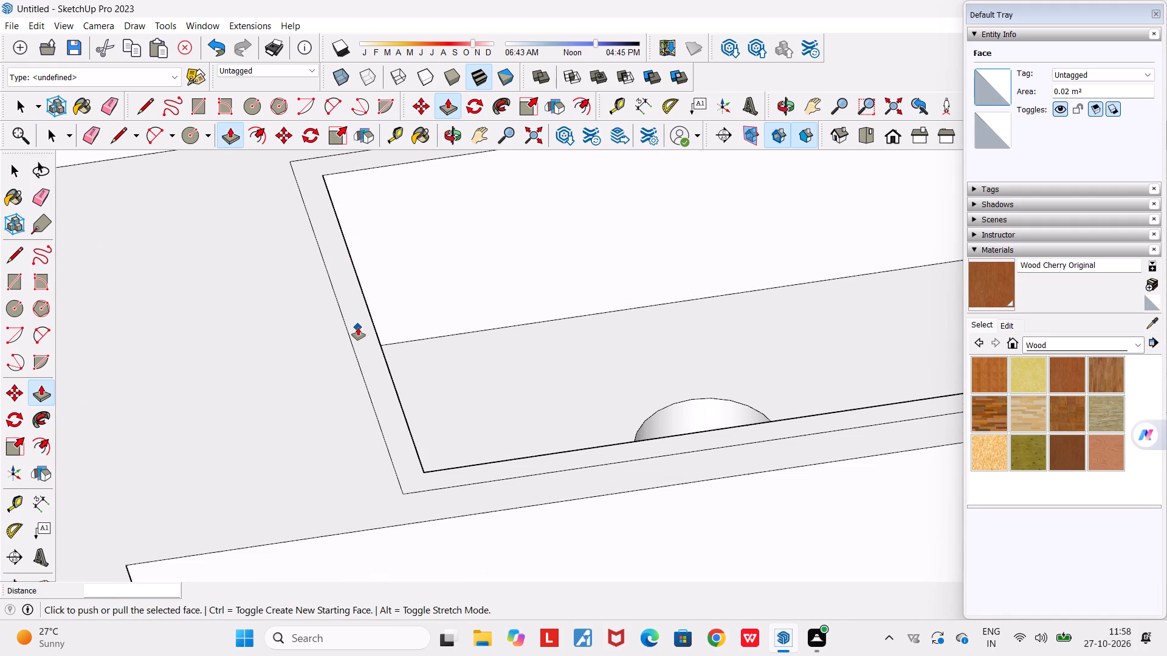
pyautogui.press('space')
pyautogui.press('space')
pyautogui.click(361, 335)
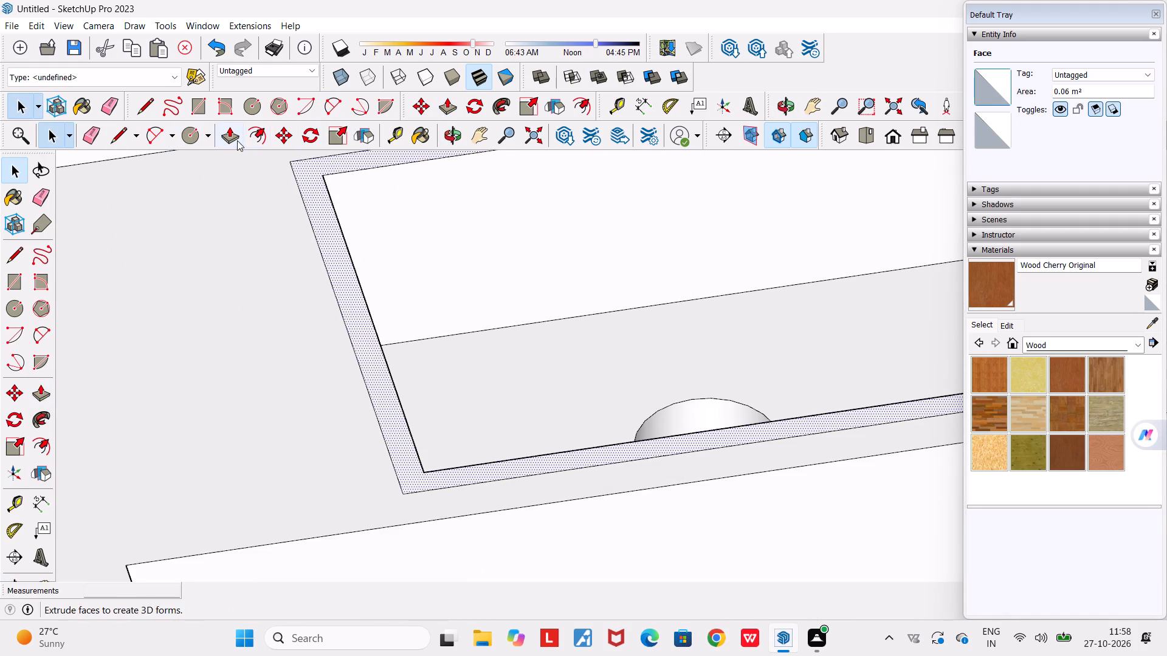
pyautogui.click(231, 138)
pyautogui.click(363, 338)
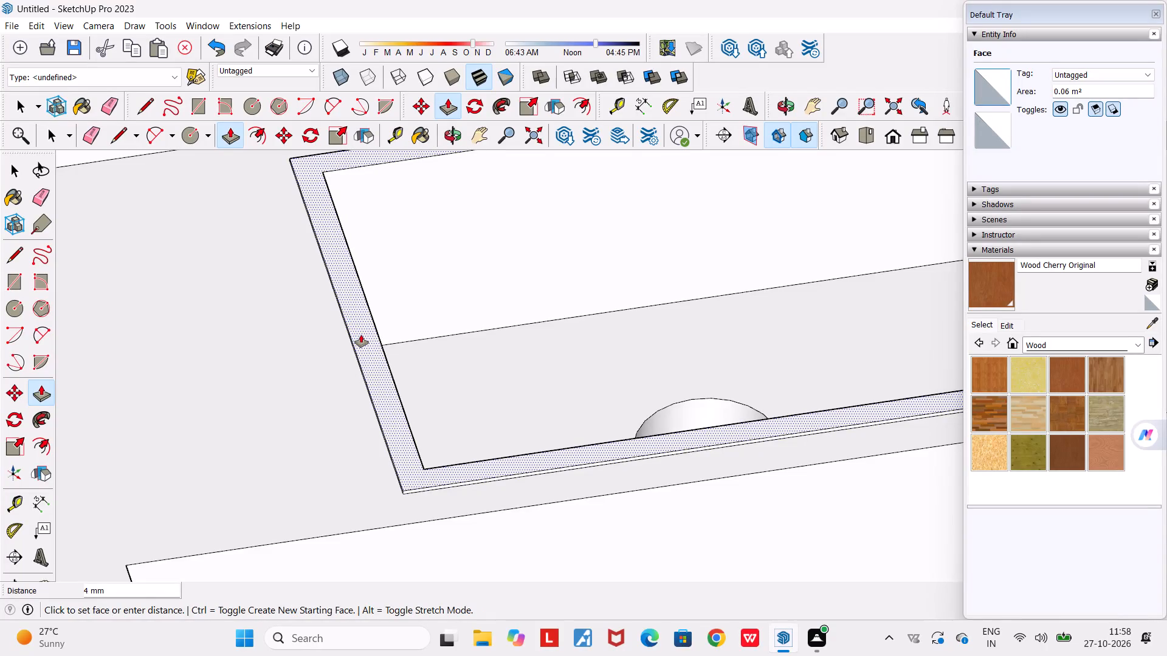
pyautogui.click(361, 335)
# Examine the sink basin, its rim and drain, and its place in the kitchen from several angles.
pyautogui.scroll(-11, 359, 335)
pyautogui.moveTo(370, 373); pyautogui.dragTo(297, 328, button='middle')
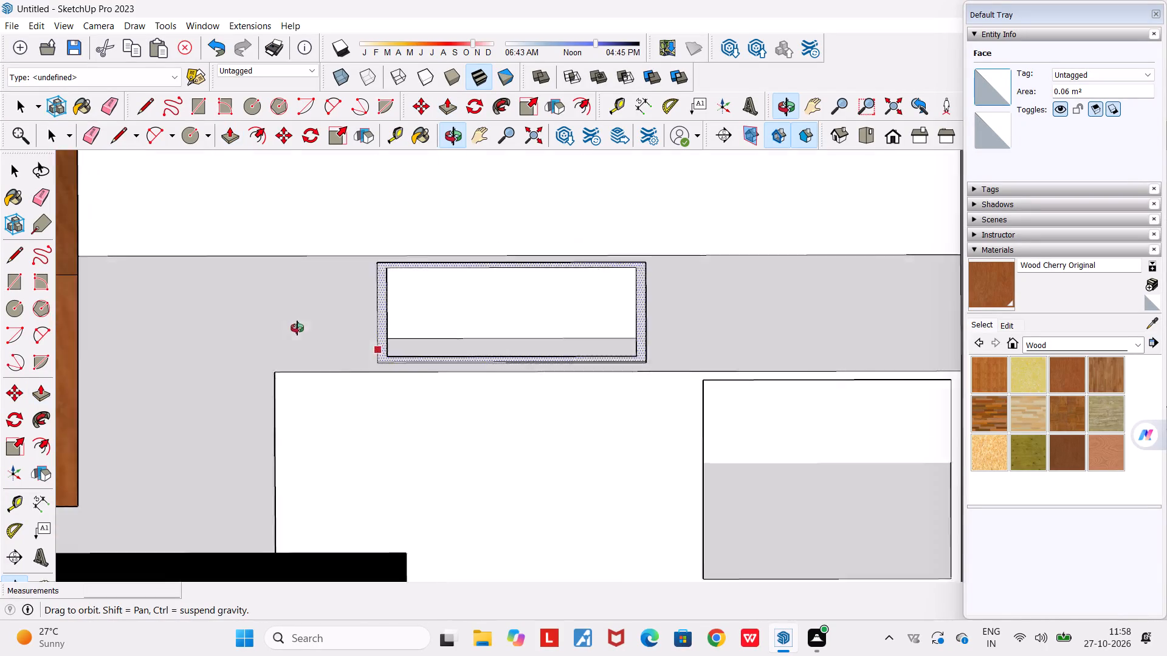
pyautogui.moveTo(297, 328); pyautogui.dragTo(278, 297, button='middle')
pyautogui.scroll(-4, 278, 297)
pyautogui.moveTo(432, 396); pyautogui.dragTo(537, 435, button='middle')
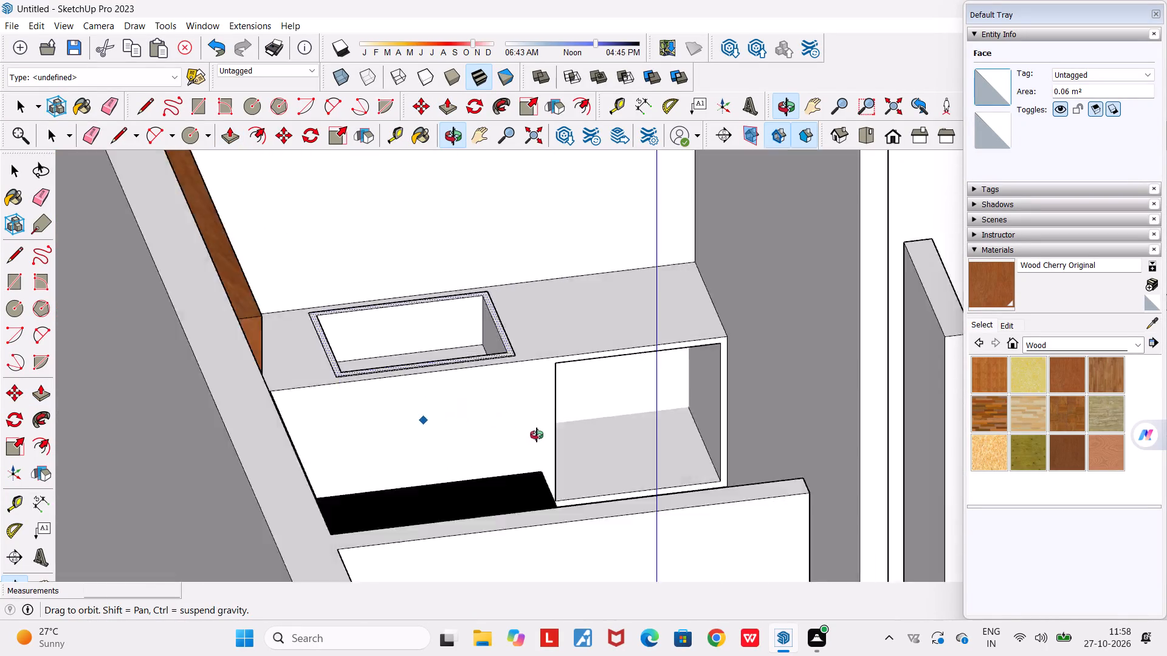
pyautogui.moveTo(537, 435); pyautogui.dragTo(500, 462, button='middle')
pyautogui.scroll(-9, 500, 462)
pyautogui.moveTo(539, 481); pyautogui.dragTo(426, 449, button='middle')
pyautogui.scroll(16, 465, 363)
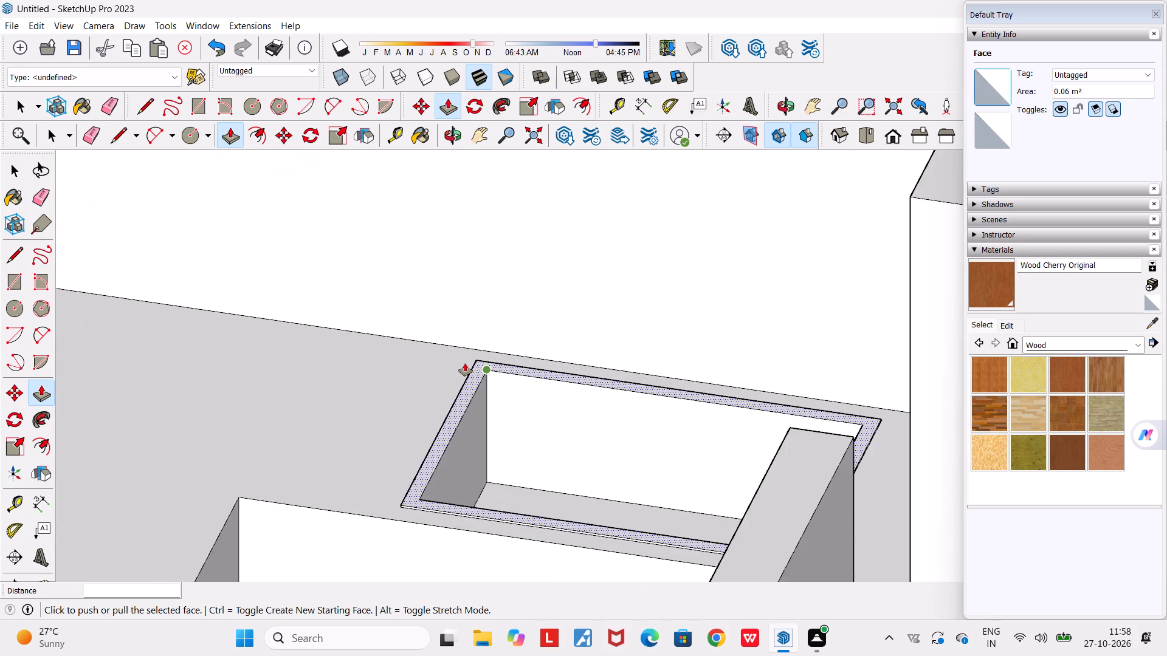
pyautogui.scroll(1, 456, 431)
pyautogui.moveTo(456, 431); pyautogui.dragTo(553, 439, button='middle')
pyautogui.scroll(-4, 553, 439)
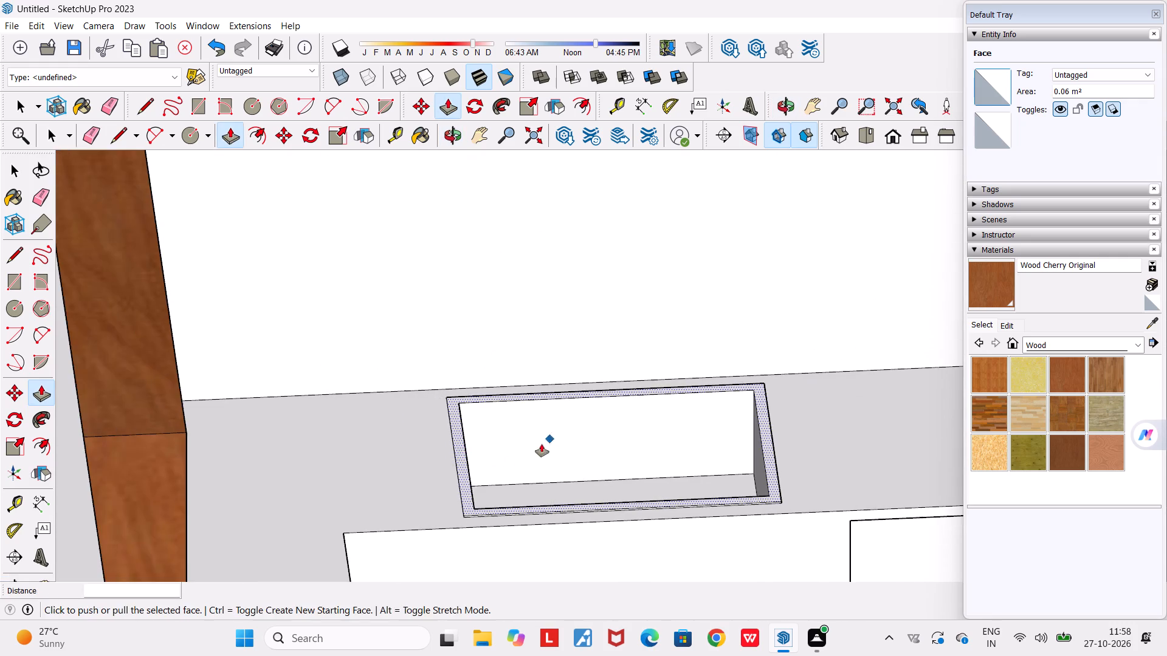
pyautogui.moveTo(470, 477); pyautogui.dragTo(525, 523, button='middle')
pyautogui.scroll(-2, 512, 518)
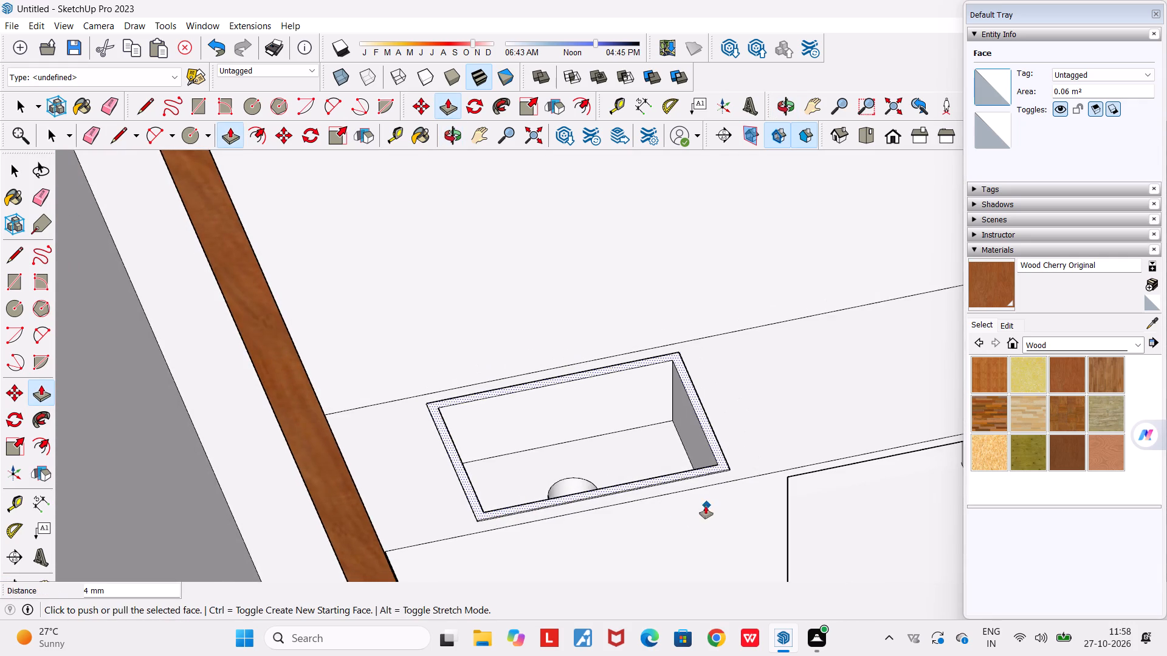
pyautogui.moveTo(700, 502); pyautogui.dragTo(574, 480, button='middle')
pyautogui.scroll(-7, 573, 454)
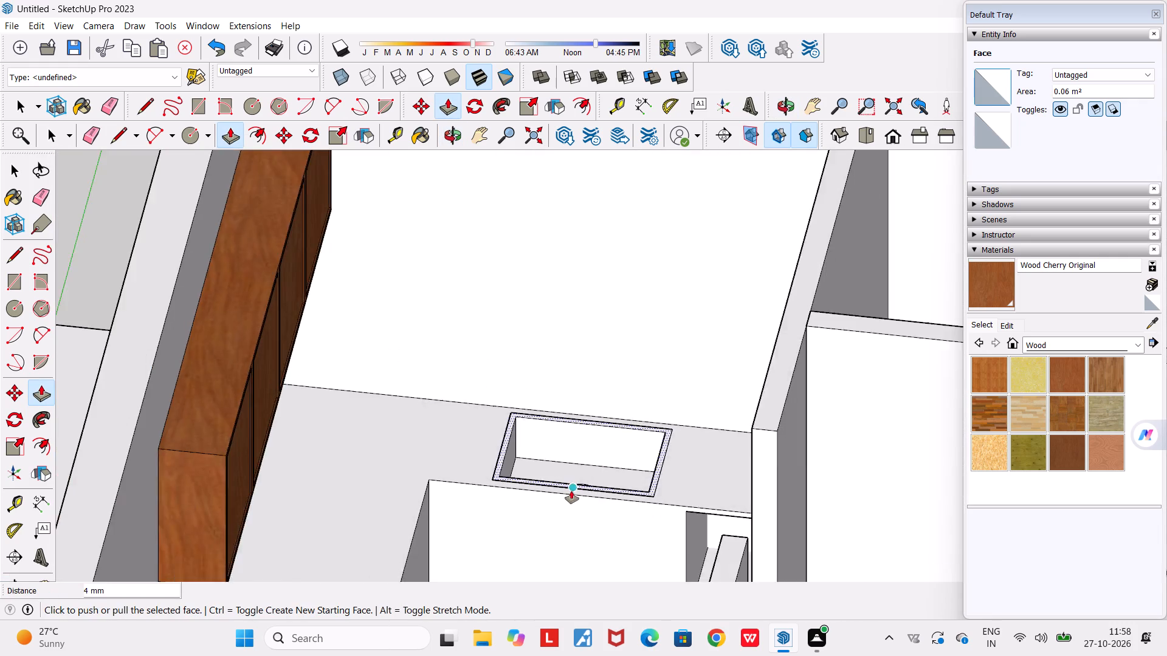
pyautogui.scroll(-9, 571, 491)
pyautogui.moveTo(577, 542); pyautogui.dragTo(513, 504, button='middle')
pyautogui.scroll(-3, 513, 504)
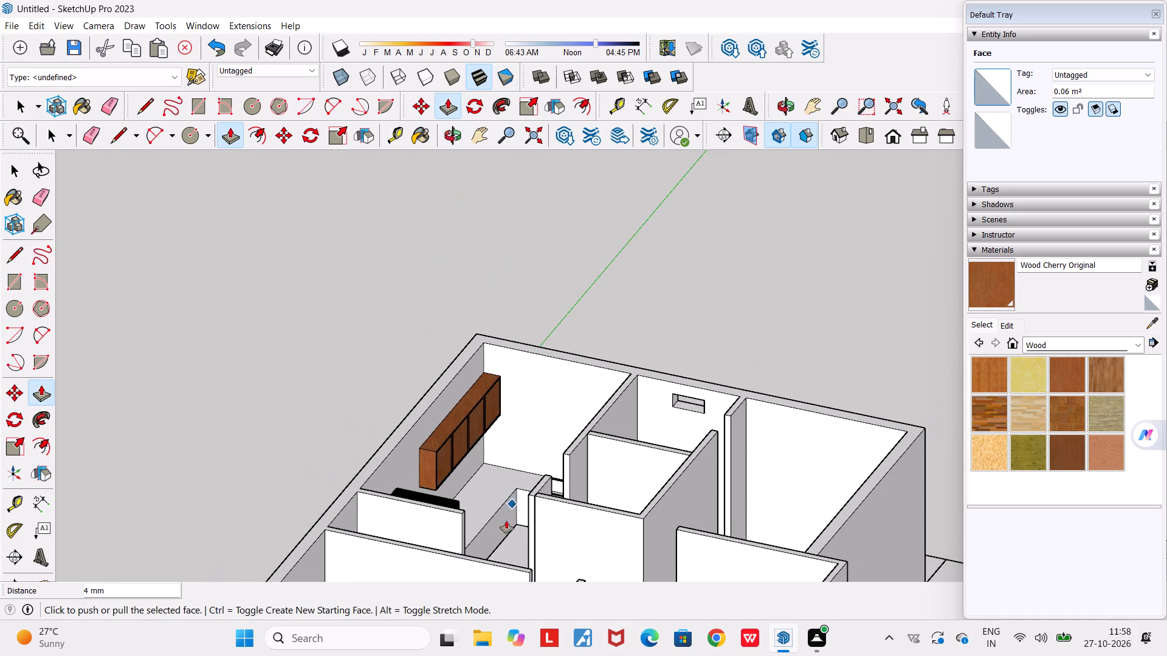
pyautogui.scroll(6, 490, 538)
pyautogui.moveTo(516, 552); pyautogui.dragTo(520, 595, button='middle')
pyautogui.scroll(-3, 520, 595)
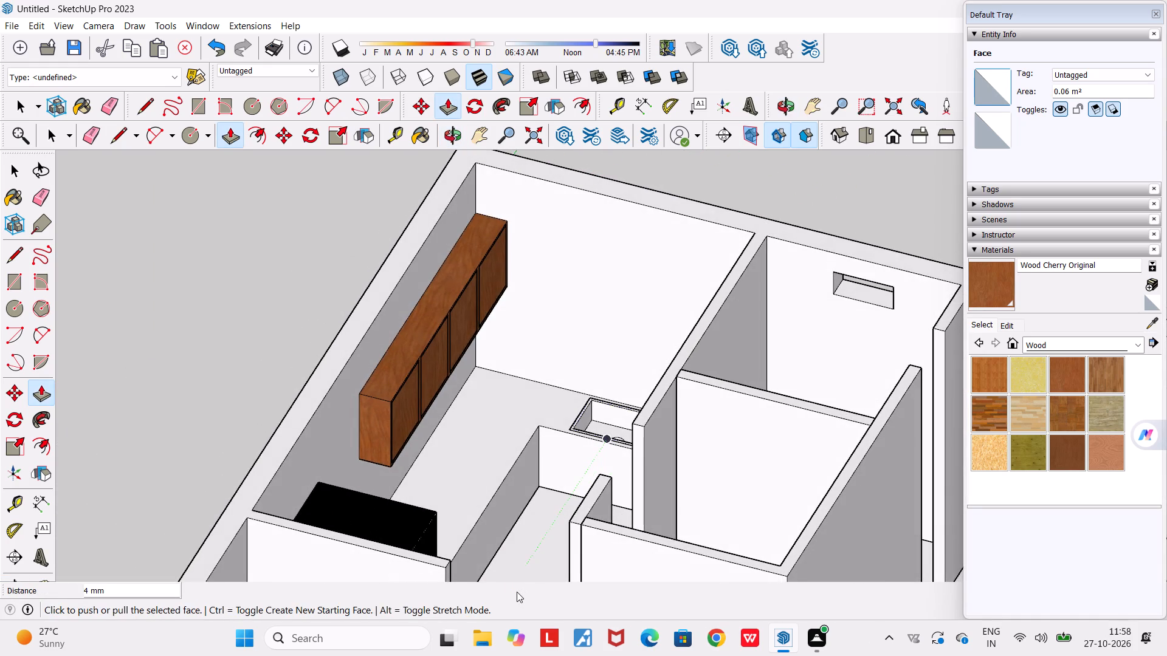
pyautogui.scroll(-6, 512, 570)
pyautogui.press('space')
pyautogui.scroll(-5, 497, 483)
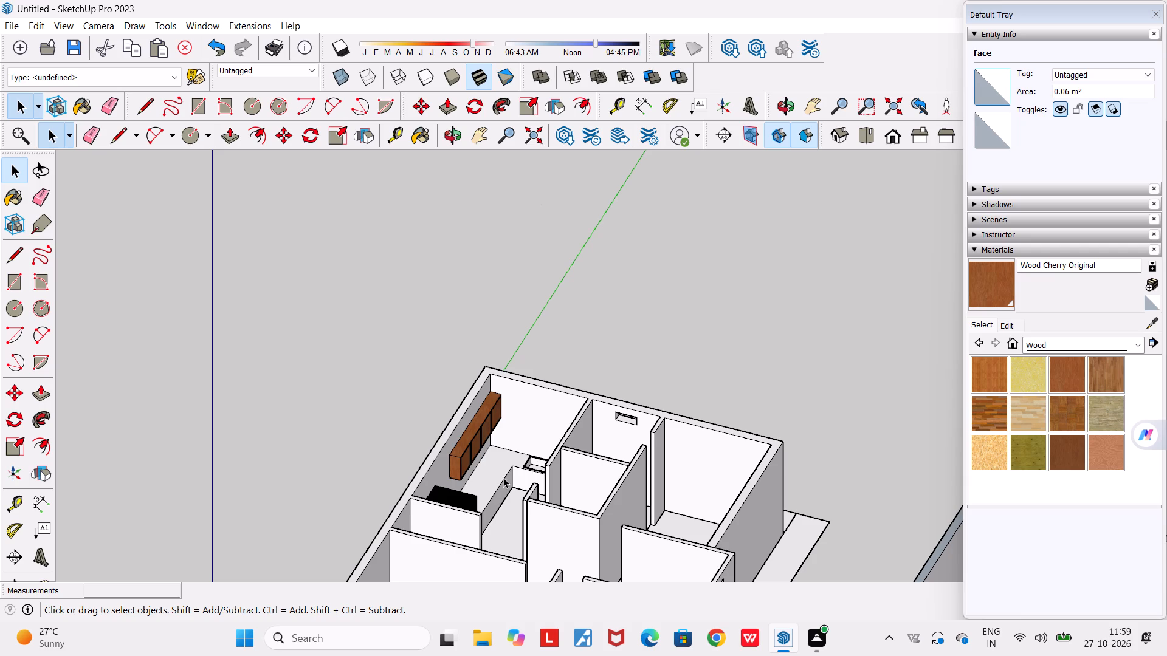
# Paint the kitchen countertop surface with Grass Dark Green from the Landscaping, Fencing and Vegetation materials.
pyautogui.scroll(2, 503, 477)
pyautogui.moveTo(460, 536); pyautogui.dragTo(88, 603, button='middle')
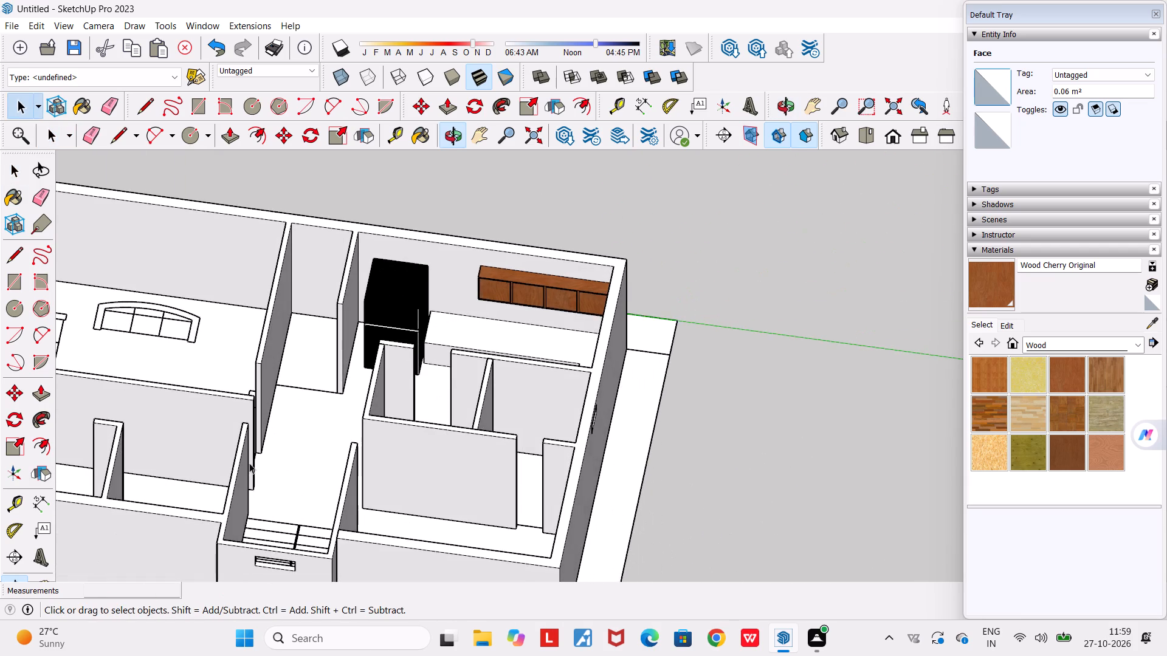
pyautogui.scroll(5, 465, 363)
pyautogui.moveTo(448, 373); pyautogui.dragTo(533, 417, button='middle')
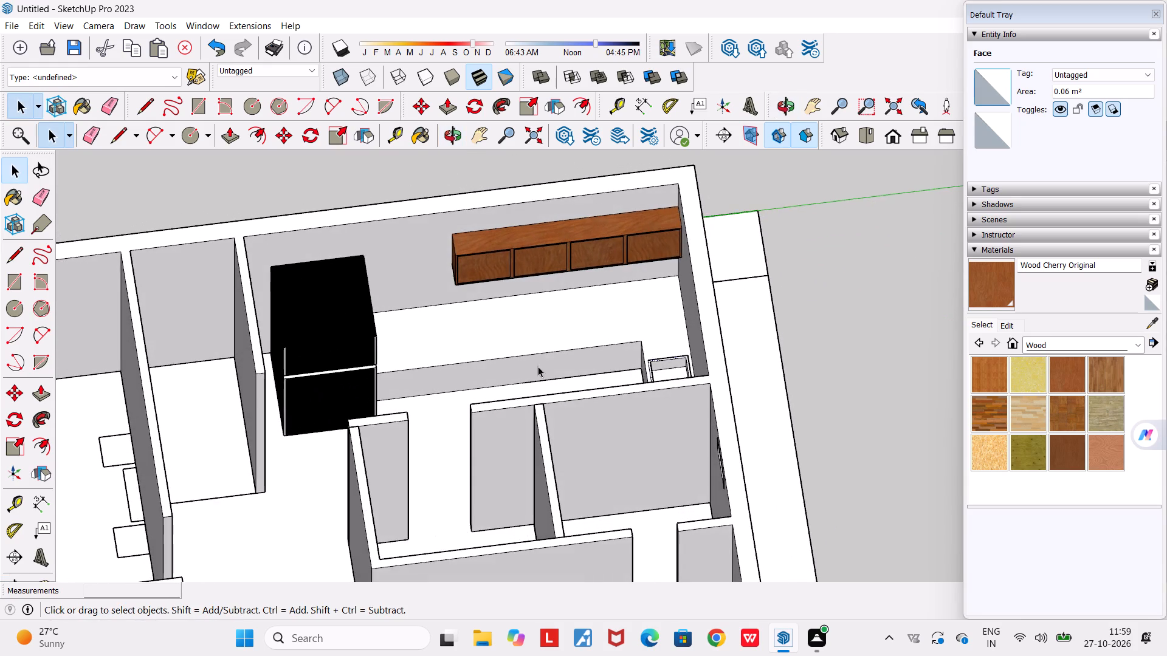
pyautogui.scroll(4, 542, 344)
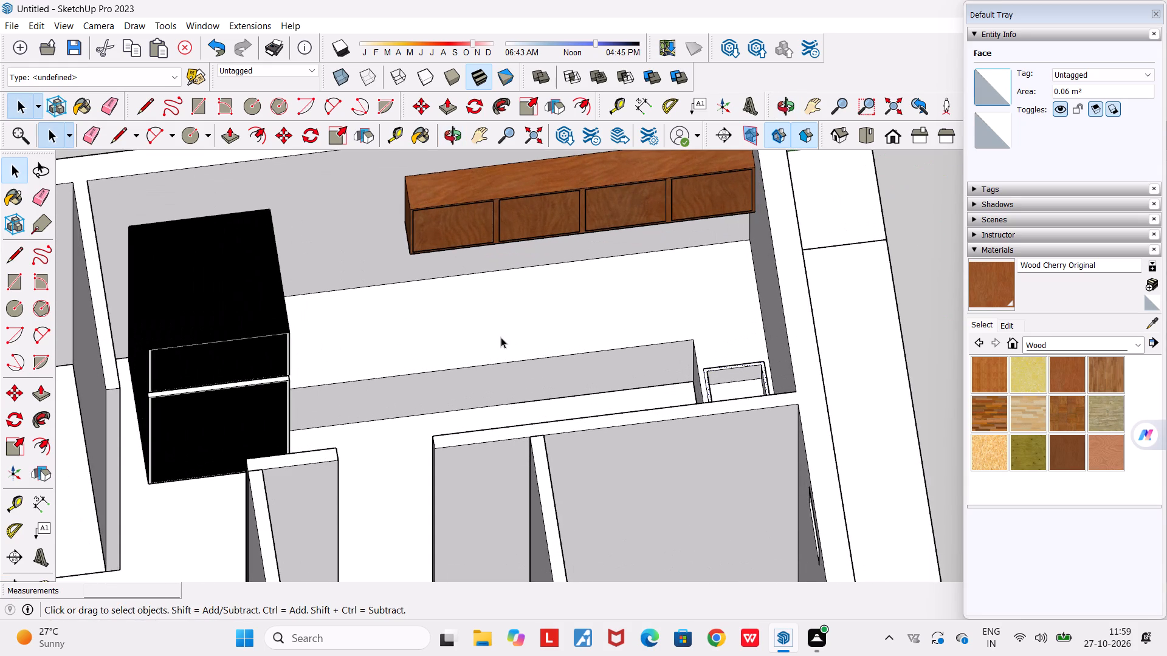
pyautogui.click(1106, 341)
pyautogui.scroll(1, 1048, 499)
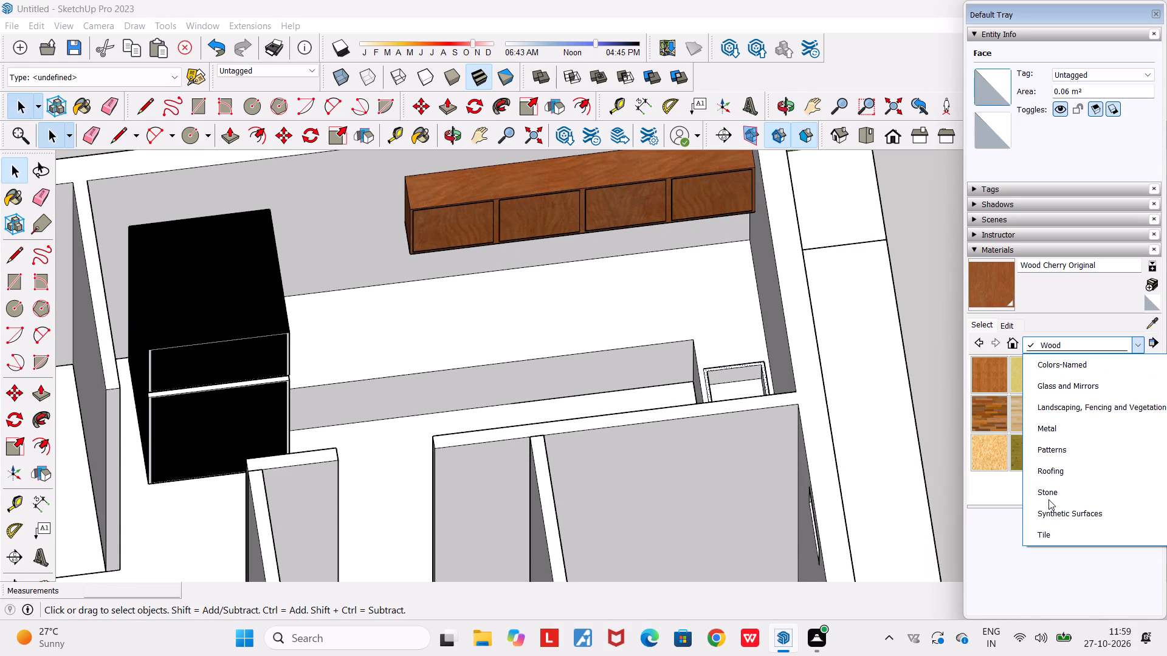
pyautogui.scroll(2, 1048, 499)
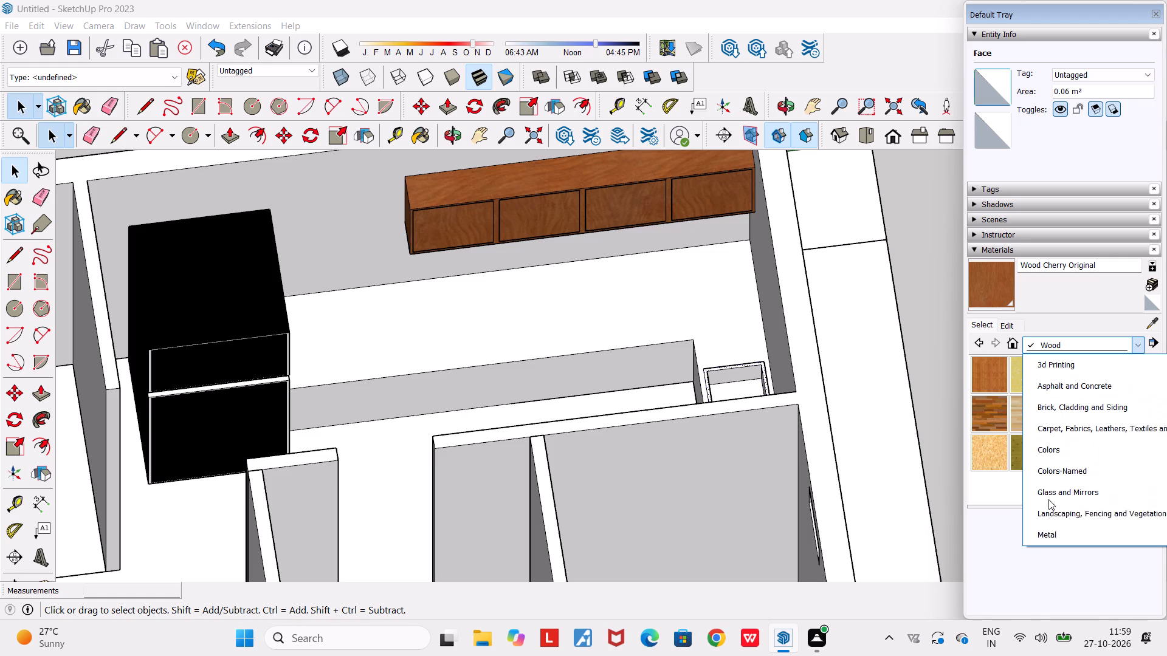
pyautogui.click(1050, 503)
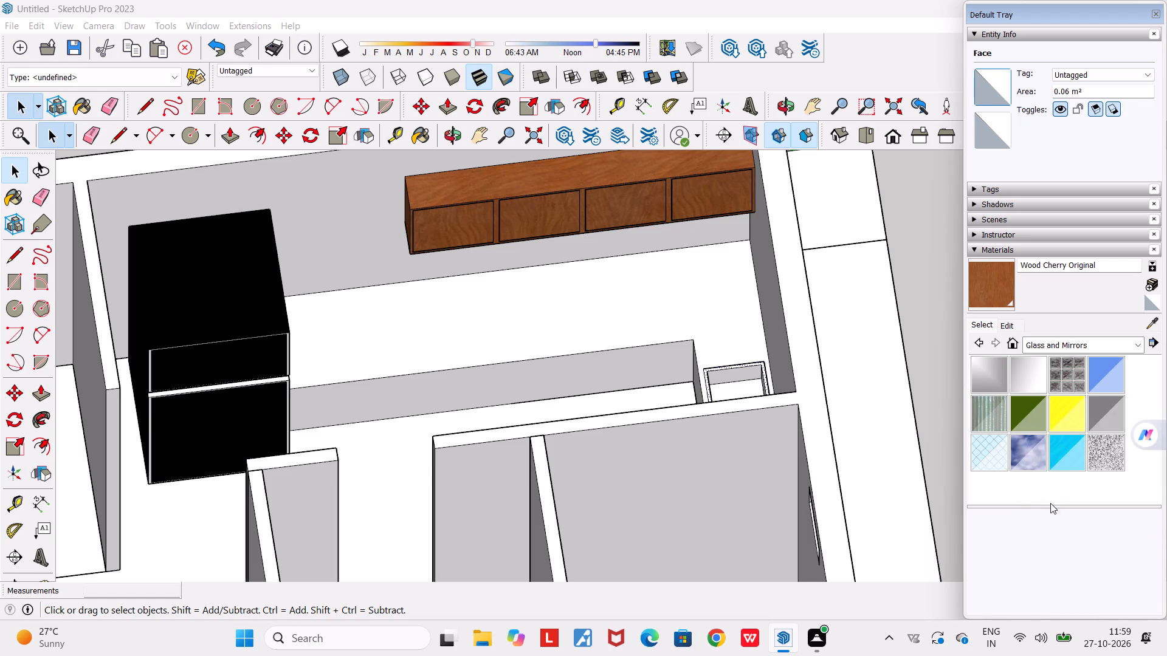
pyautogui.scroll(4, 1055, 445)
pyautogui.click(1072, 350)
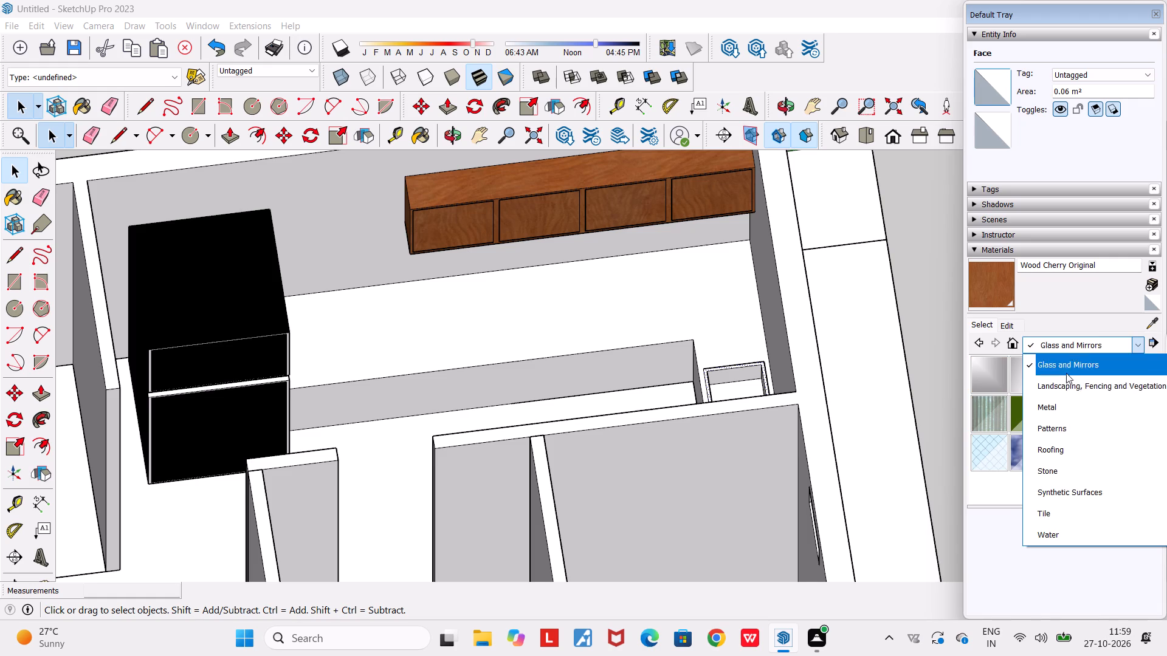
pyautogui.click(1058, 386)
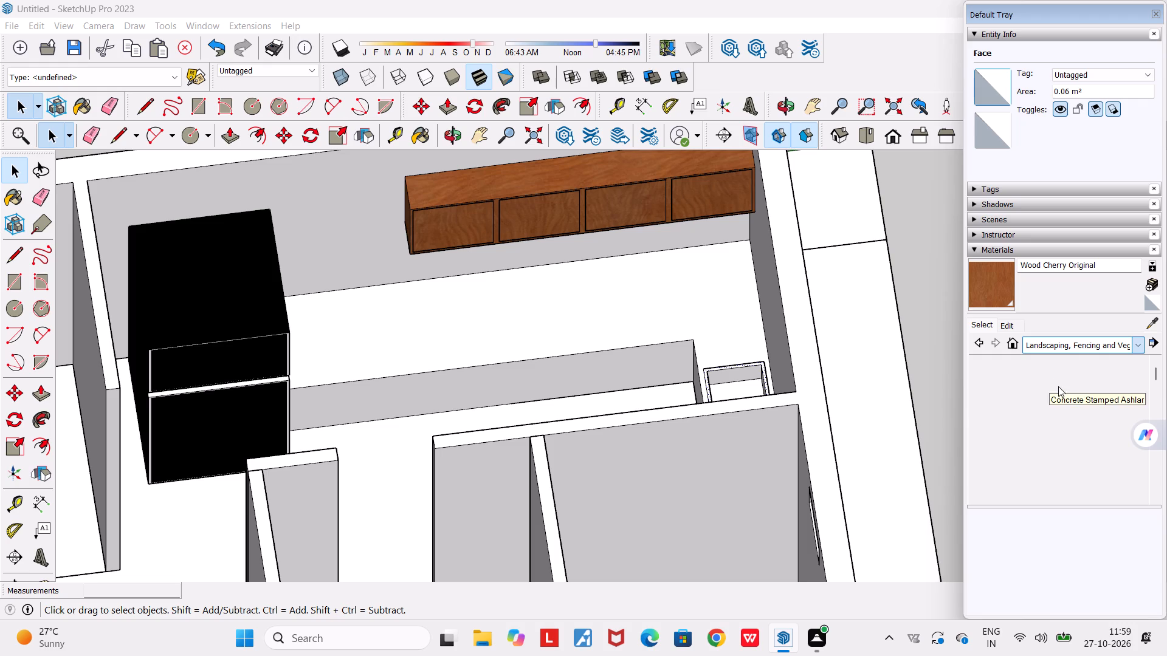
pyautogui.scroll(2, 1052, 454)
pyautogui.click(1107, 453)
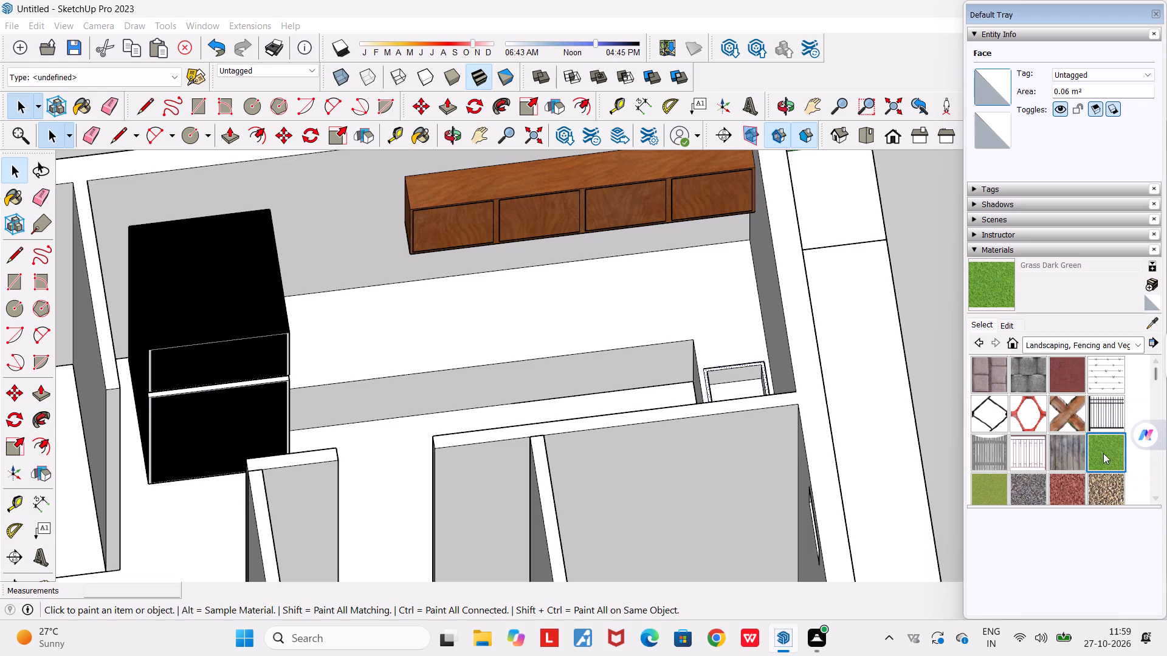
pyautogui.click(569, 338)
# Paint the long vertical front of the counter below the wall cabinet with Wood Veneer 01 from the Wood materials.
pyautogui.moveTo(569, 338); pyautogui.dragTo(716, 271, button='middle')
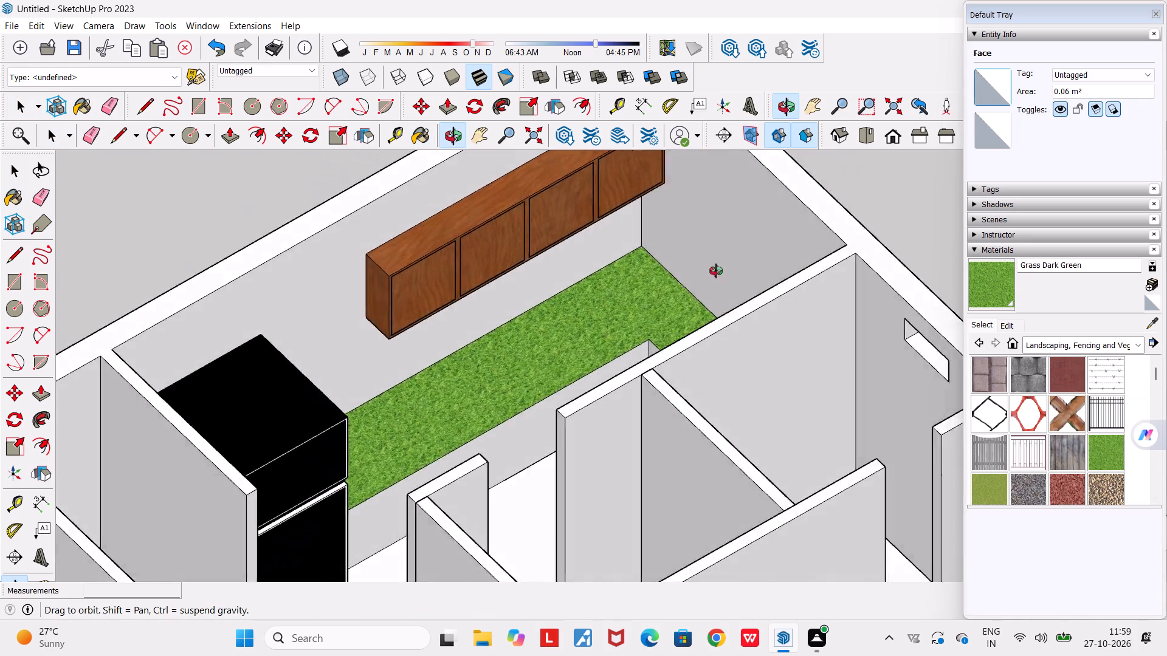
pyautogui.moveTo(716, 271); pyautogui.dragTo(670, 288, button='middle')
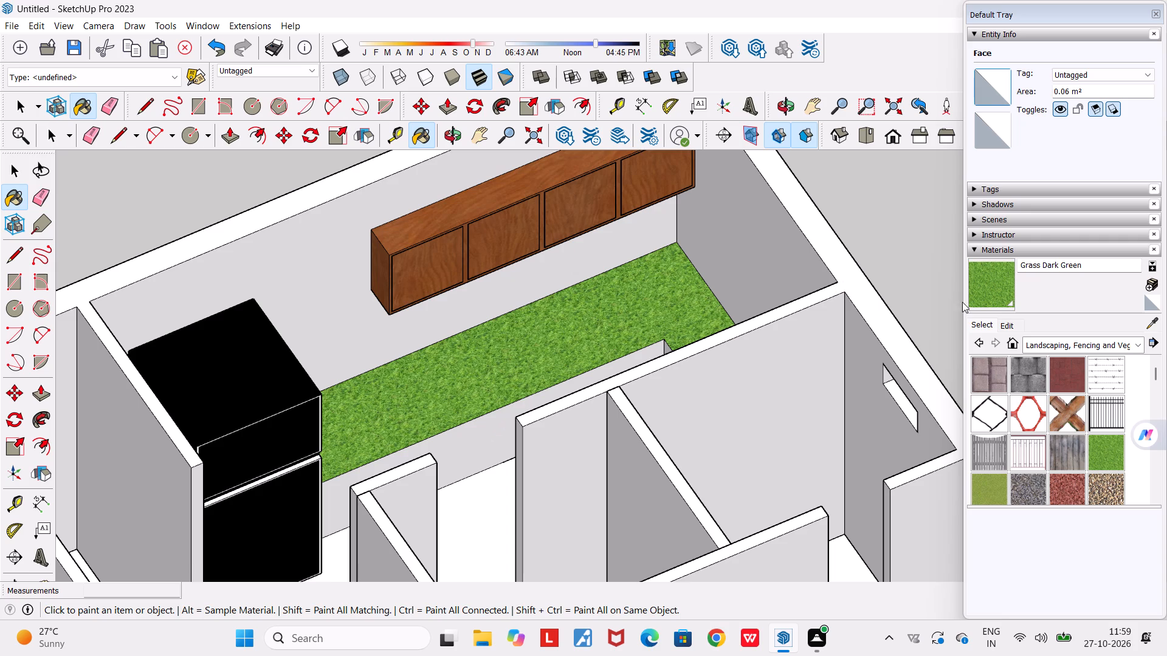
pyautogui.click(1045, 348)
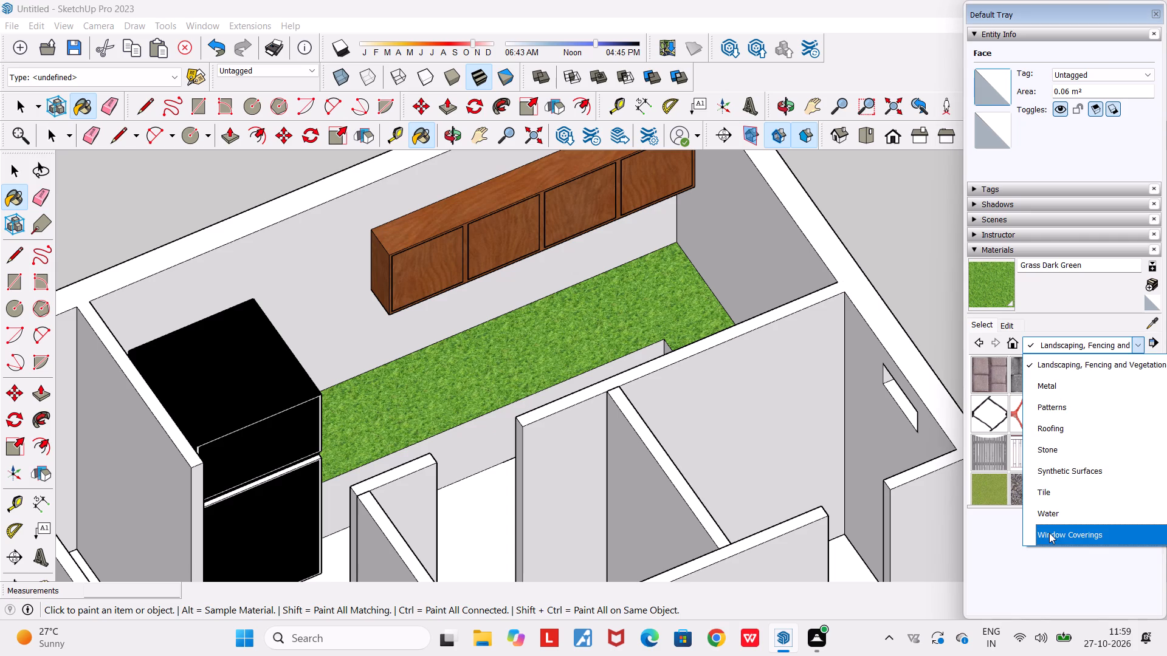
pyautogui.scroll(-6, 1049, 532)
pyautogui.click(1049, 532)
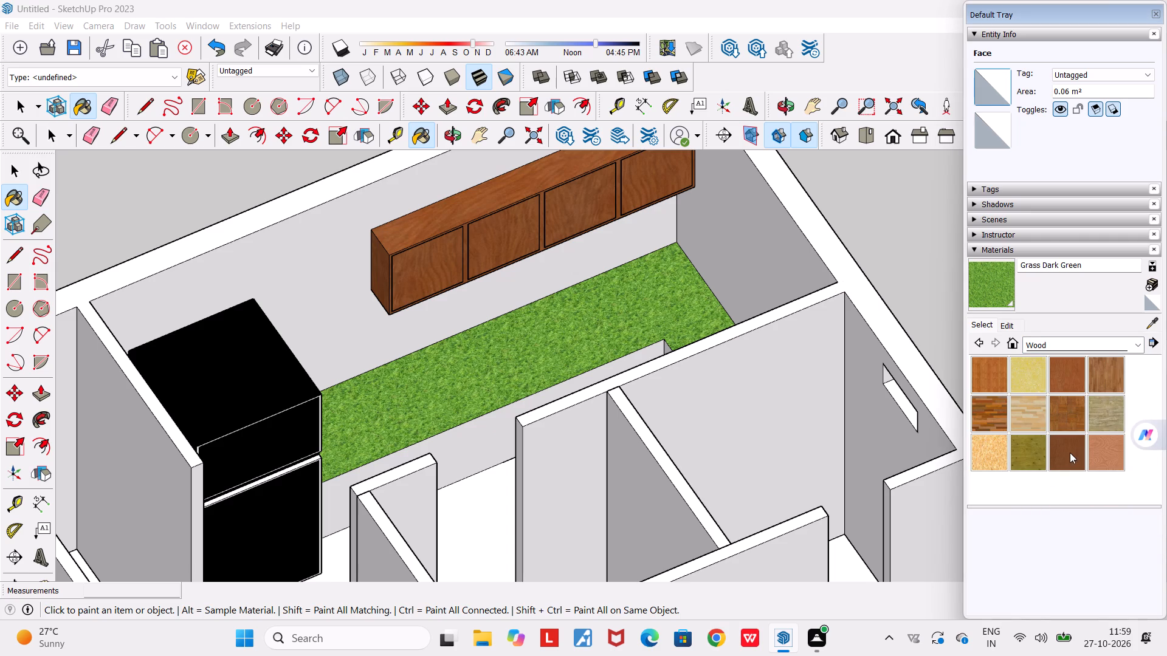
pyautogui.click(1070, 453)
pyautogui.click(460, 451)
pyautogui.moveTo(460, 451); pyautogui.dragTo(624, 431, button='middle')
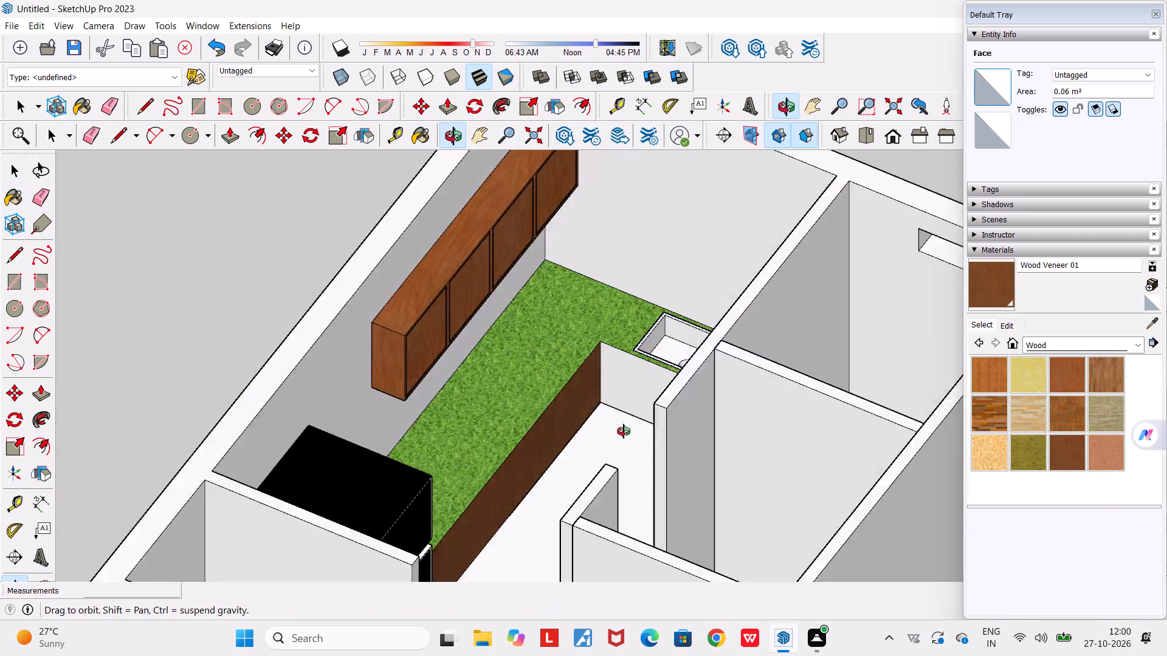
# Paint the counter front below the sink and the inner faces of its open compartment with Wood Veneer 01.
pyautogui.moveTo(624, 431); pyautogui.dragTo(697, 426, button='middle')
pyautogui.click(653, 391)
pyautogui.moveTo(673, 389); pyautogui.dragTo(764, 383, button='middle')
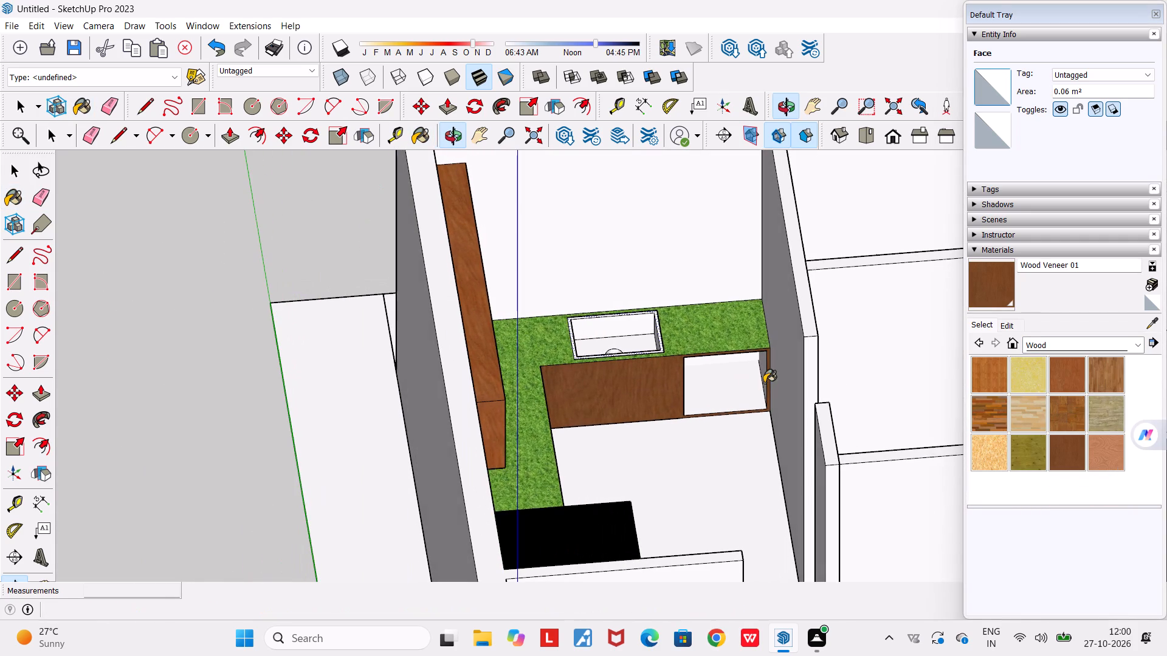
pyautogui.click(729, 395)
pyautogui.scroll(1, 729, 395)
pyautogui.moveTo(719, 389); pyautogui.dragTo(728, 341, button='middle')
pyautogui.scroll(4, 724, 383)
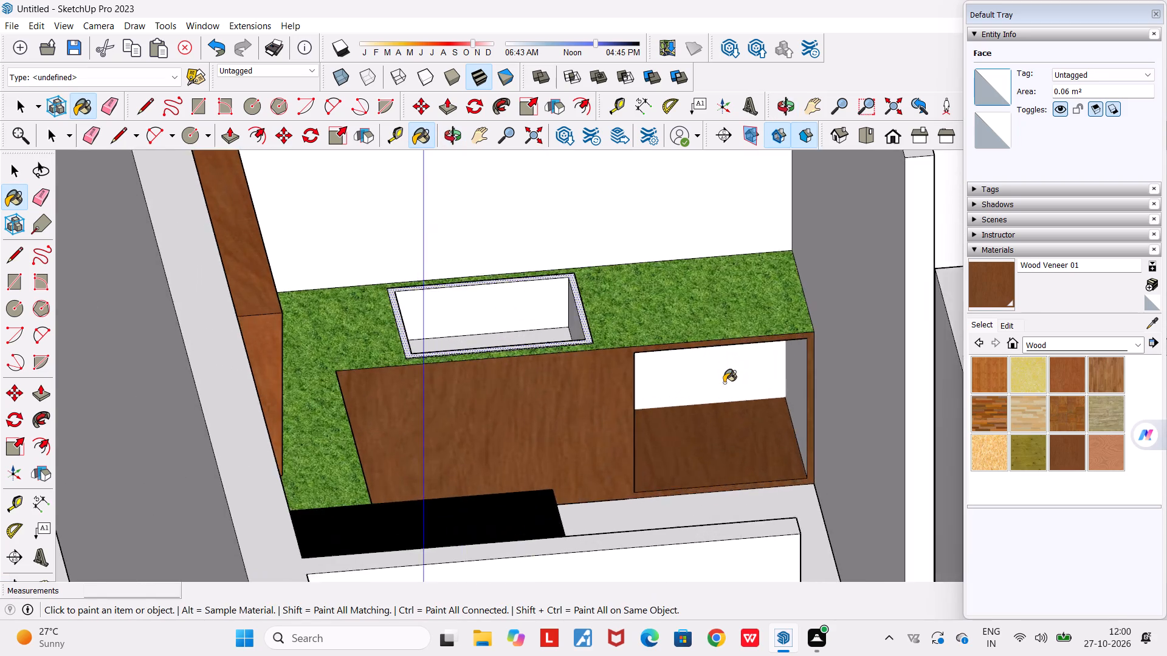
pyautogui.scroll(6, 724, 383)
pyautogui.click(828, 387)
pyautogui.moveTo(624, 384); pyautogui.dragTo(532, 372, button='middle')
pyautogui.moveTo(553, 382); pyautogui.dragTo(573, 394, button='middle')
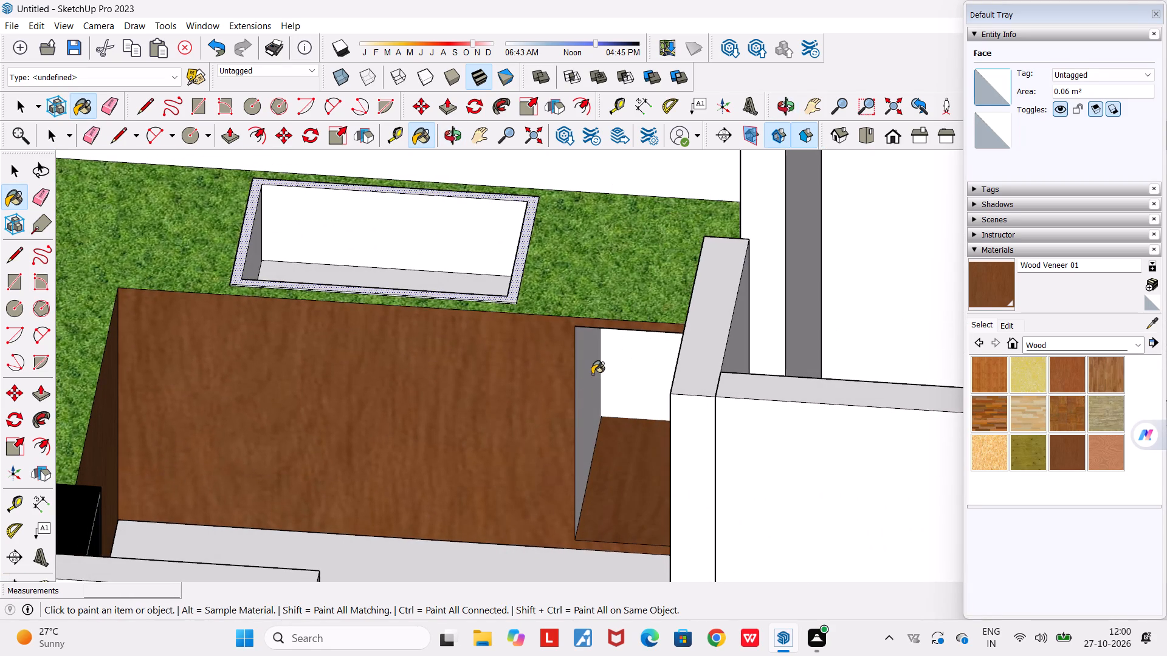
pyautogui.click(591, 374)
pyautogui.scroll(-4, 591, 374)
pyautogui.moveTo(588, 372); pyautogui.dragTo(601, 332, button='middle')
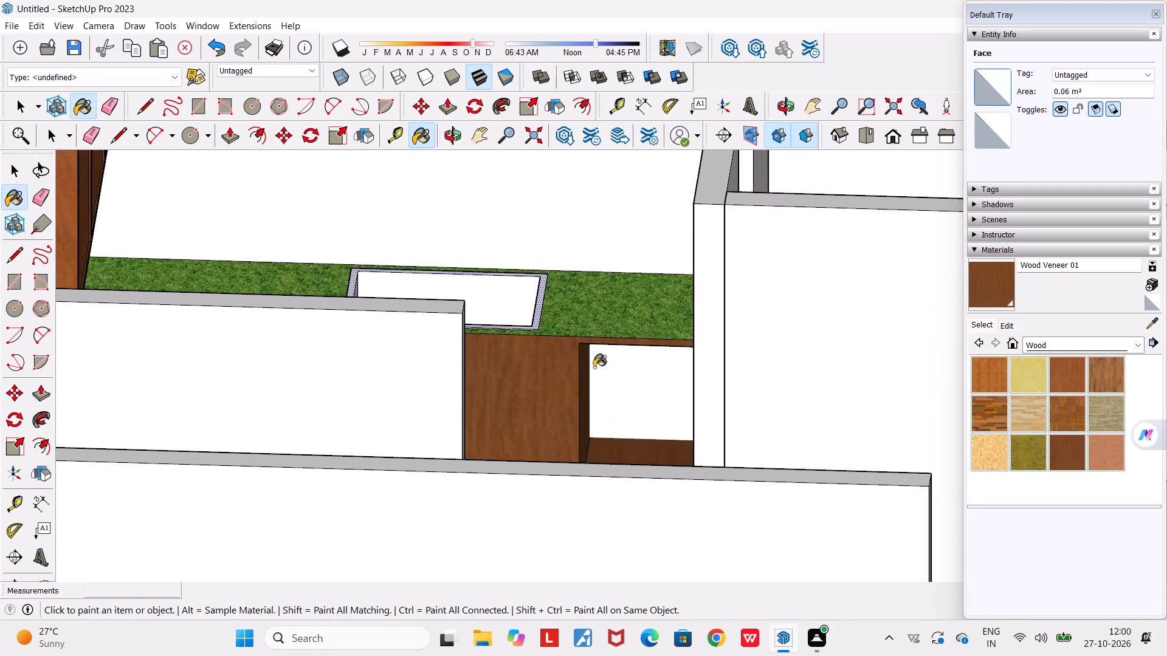
# Examine the painted kitchen counter, sink and wall cabinets from several angles and within the whole first house.
pyautogui.moveTo(594, 367); pyautogui.dragTo(516, 414, button='middle')
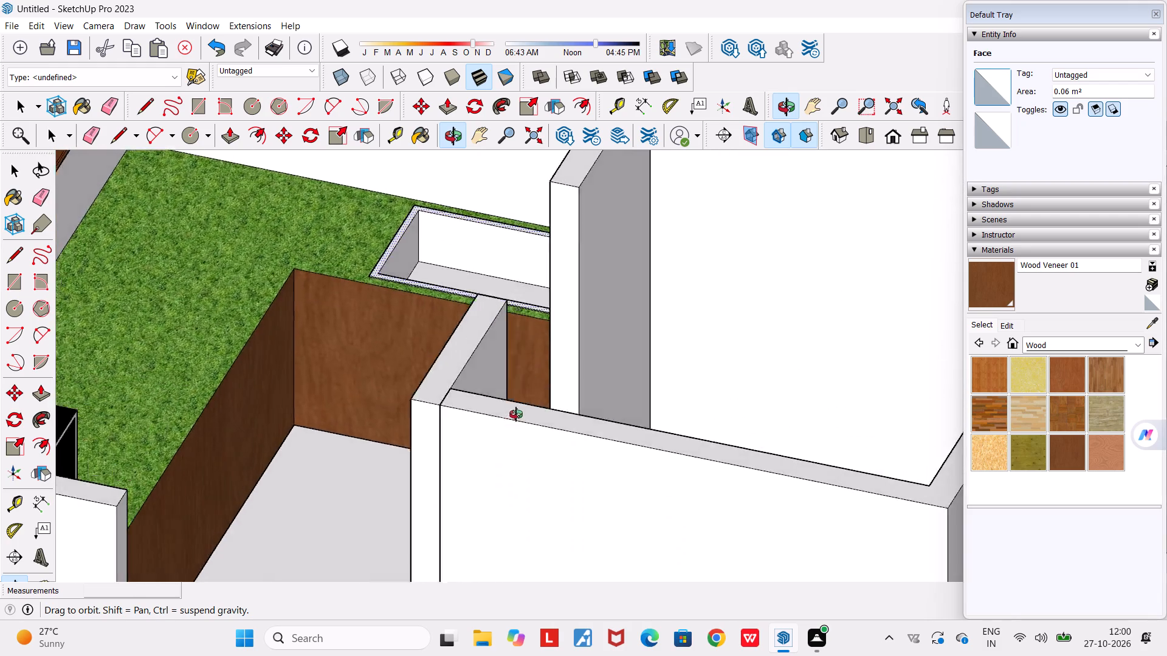
pyautogui.moveTo(516, 414); pyautogui.dragTo(441, 408, button='middle')
pyautogui.scroll(-6, 437, 404)
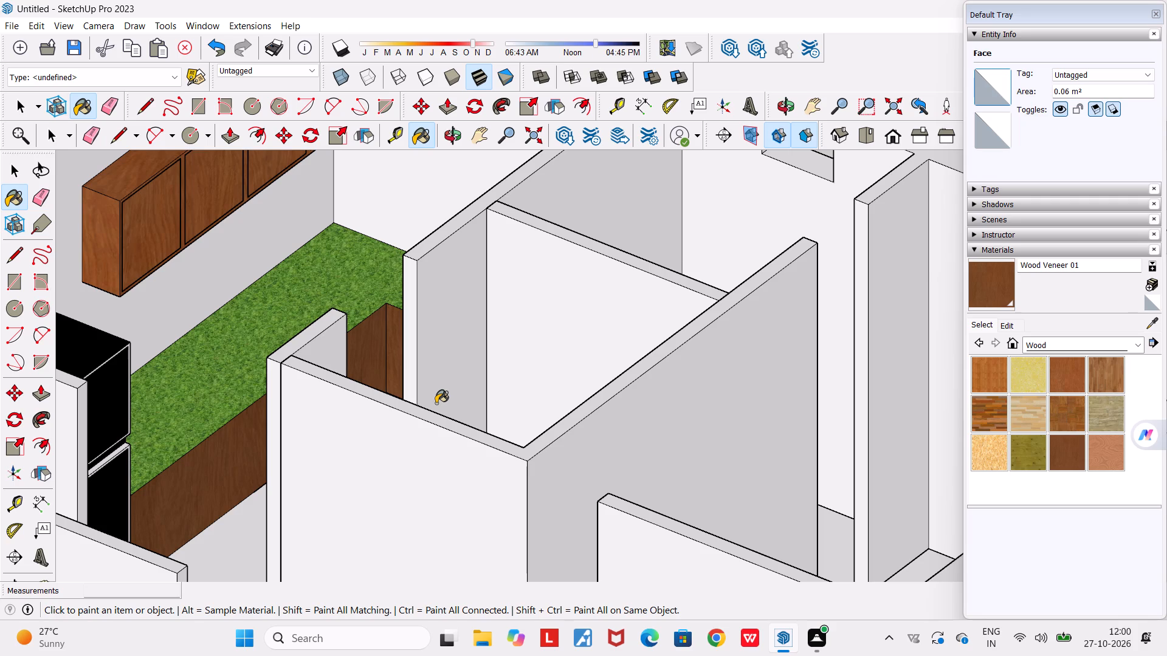
pyautogui.scroll(-3, 436, 403)
pyautogui.moveTo(436, 403); pyautogui.dragTo(534, 463, button='middle')
pyautogui.scroll(-3, 534, 463)
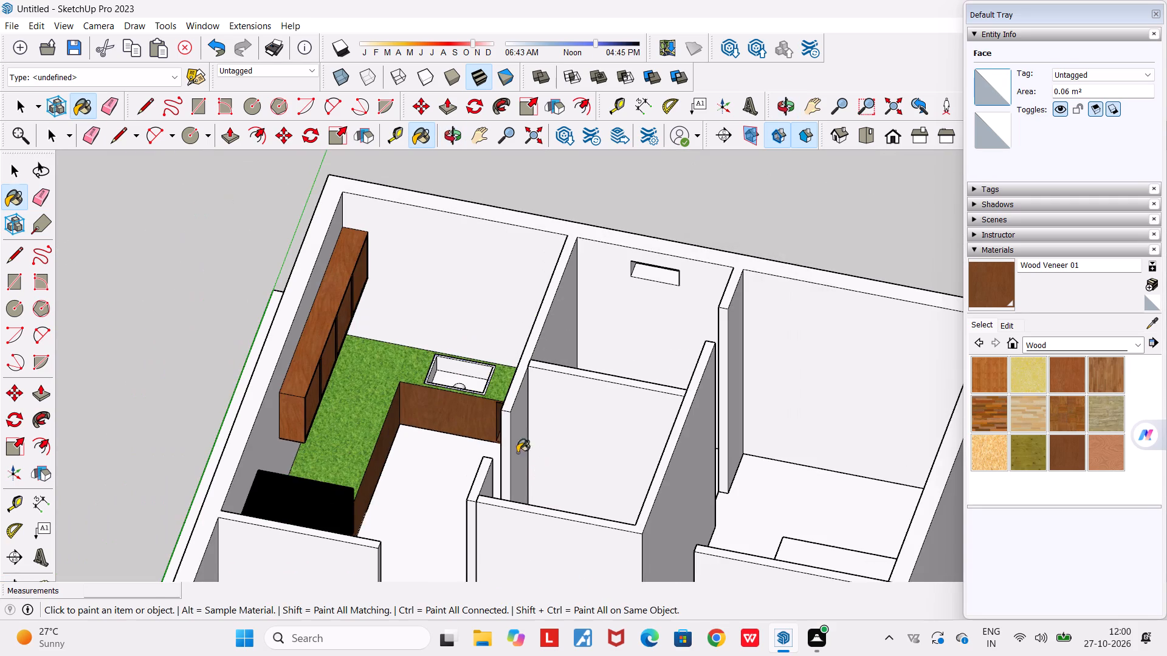
pyautogui.scroll(5, 444, 408)
pyautogui.press('space')
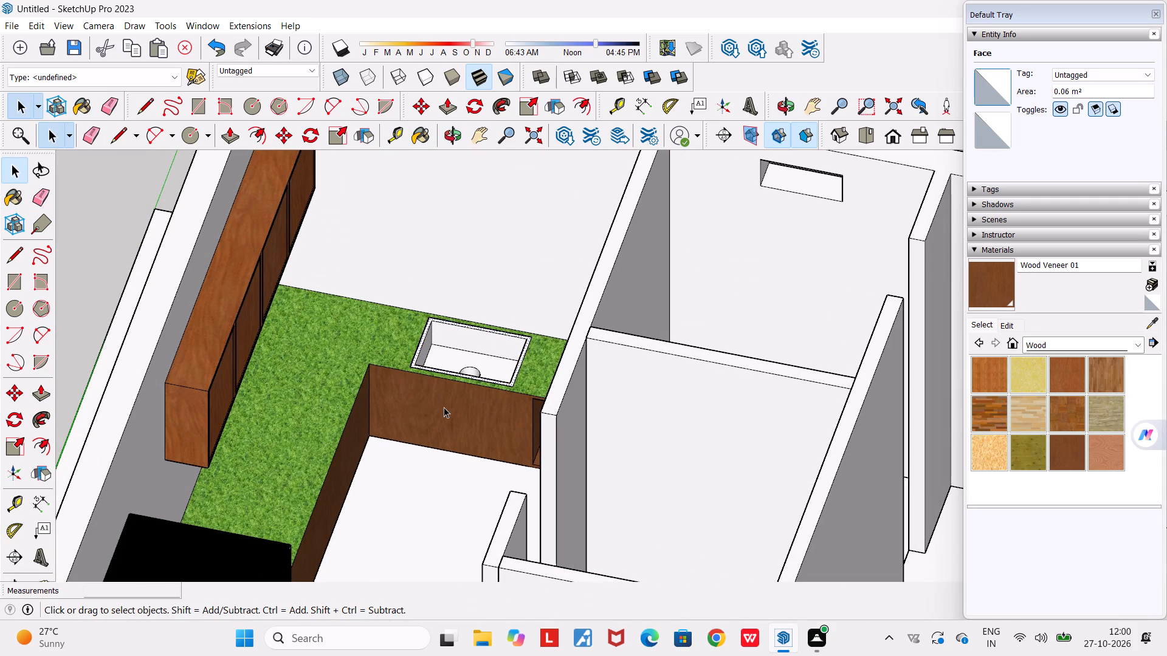
pyautogui.moveTo(440, 448); pyautogui.dragTo(652, 462, button='middle')
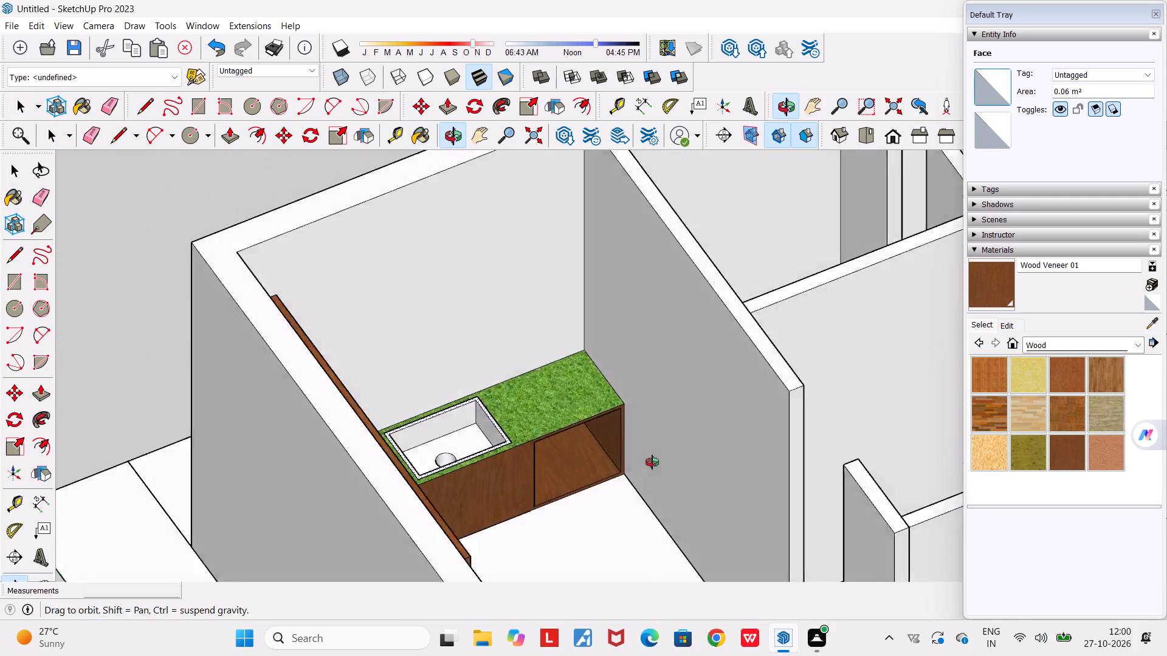
pyautogui.moveTo(652, 462); pyautogui.dragTo(95, 480, button='middle')
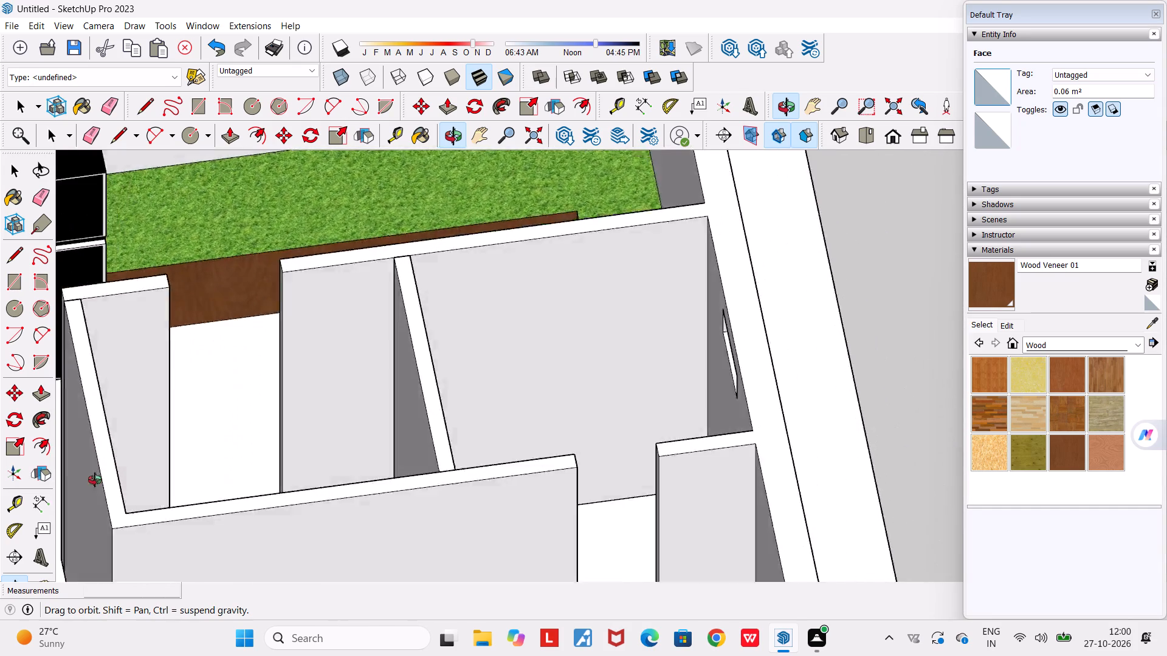
pyautogui.moveTo(95, 480); pyautogui.dragTo(61, 474, button='middle')
pyautogui.scroll(-6, 61, 474)
pyautogui.scroll(3, 292, 208)
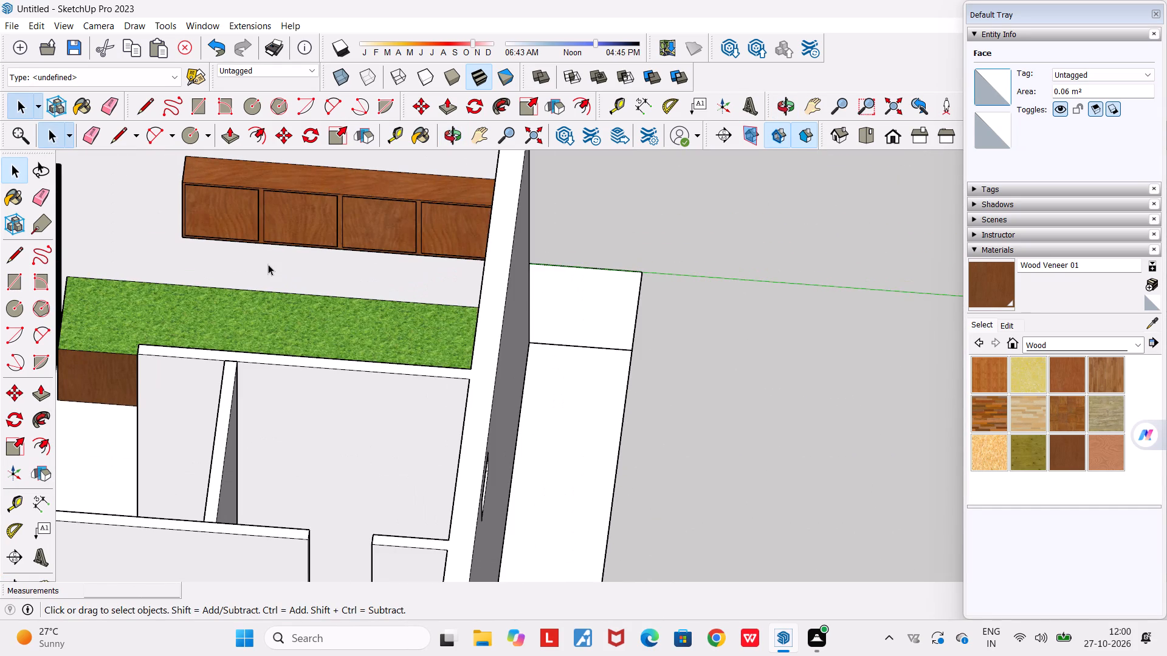
pyautogui.moveTo(269, 325); pyautogui.dragTo(484, 306, button='middle')
pyautogui.scroll(-3, 484, 306)
pyautogui.moveTo(387, 436); pyautogui.dragTo(574, 405, button='middle')
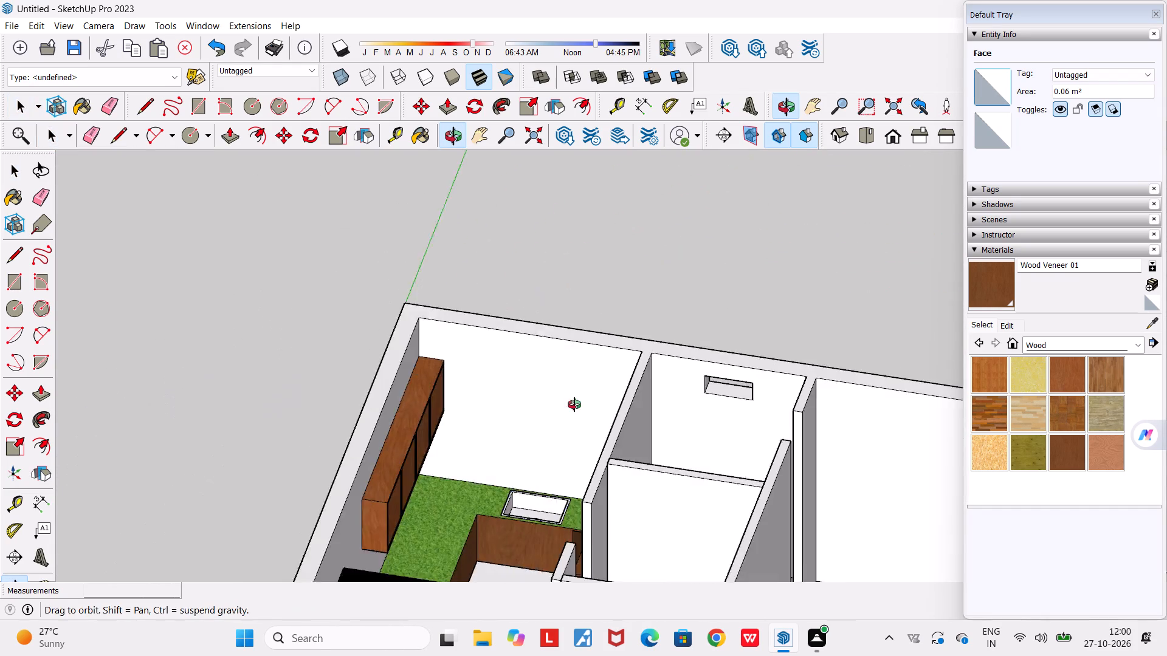
pyautogui.moveTo(574, 405); pyautogui.dragTo(580, 401, button='middle')
pyautogui.scroll(-15, 580, 401)
pyautogui.moveTo(556, 488); pyautogui.dragTo(482, 475, button='middle')
pyautogui.scroll(-4, 482, 475)
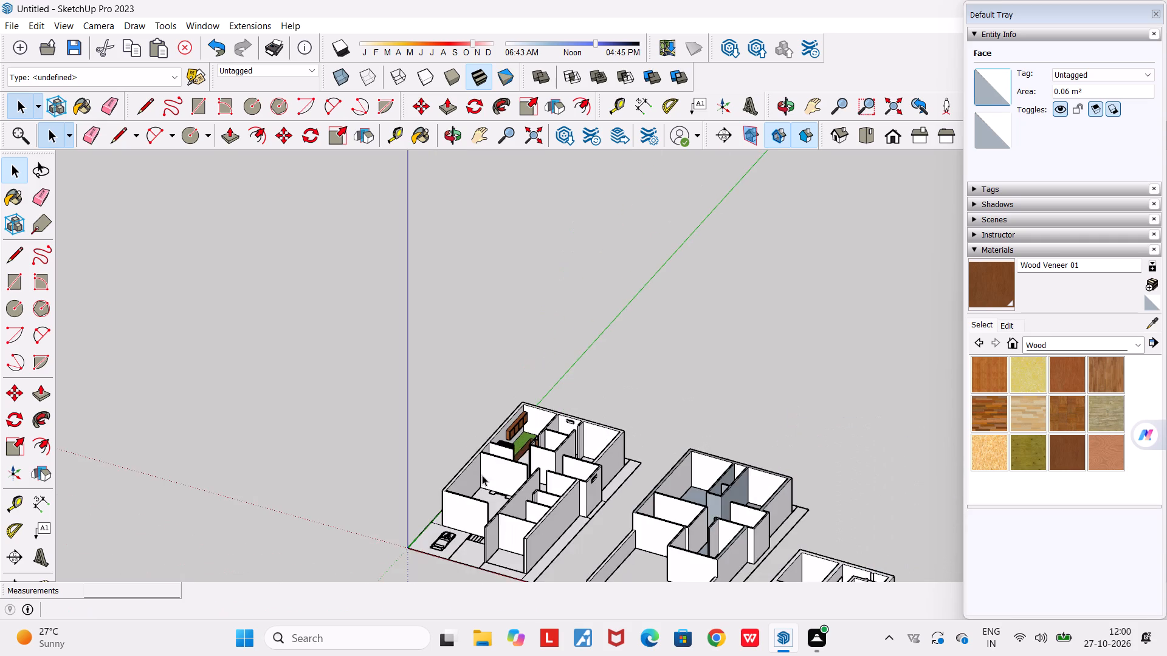
pyautogui.scroll(4, 519, 445)
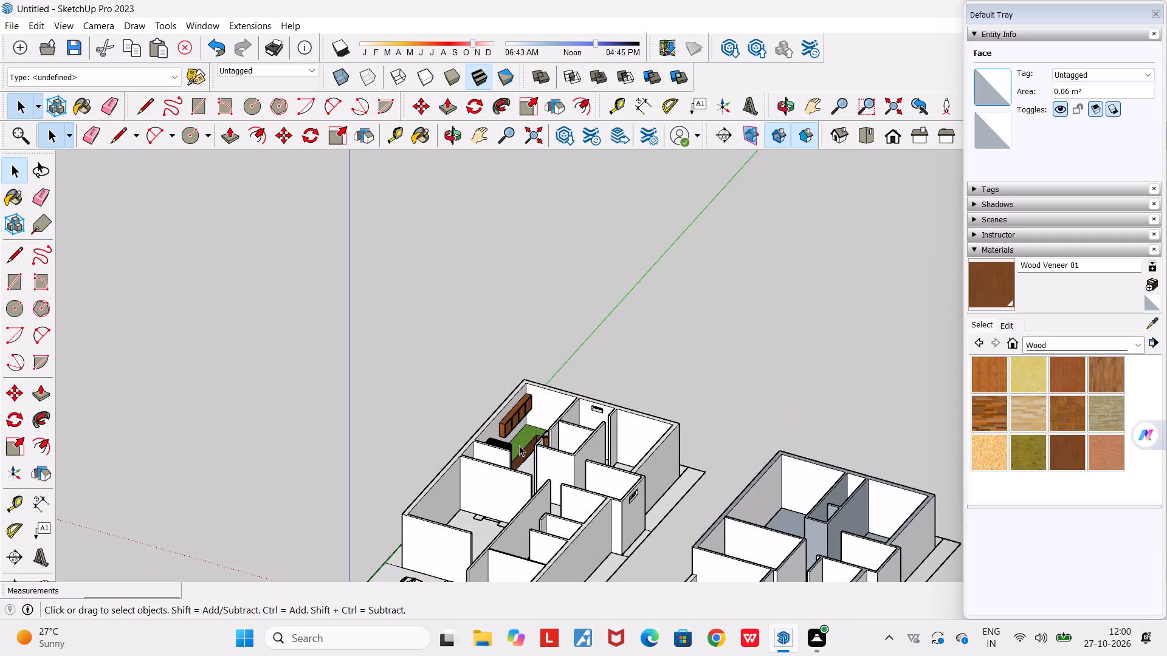
pyautogui.scroll(-3, 519, 445)
pyautogui.scroll(7, 531, 460)
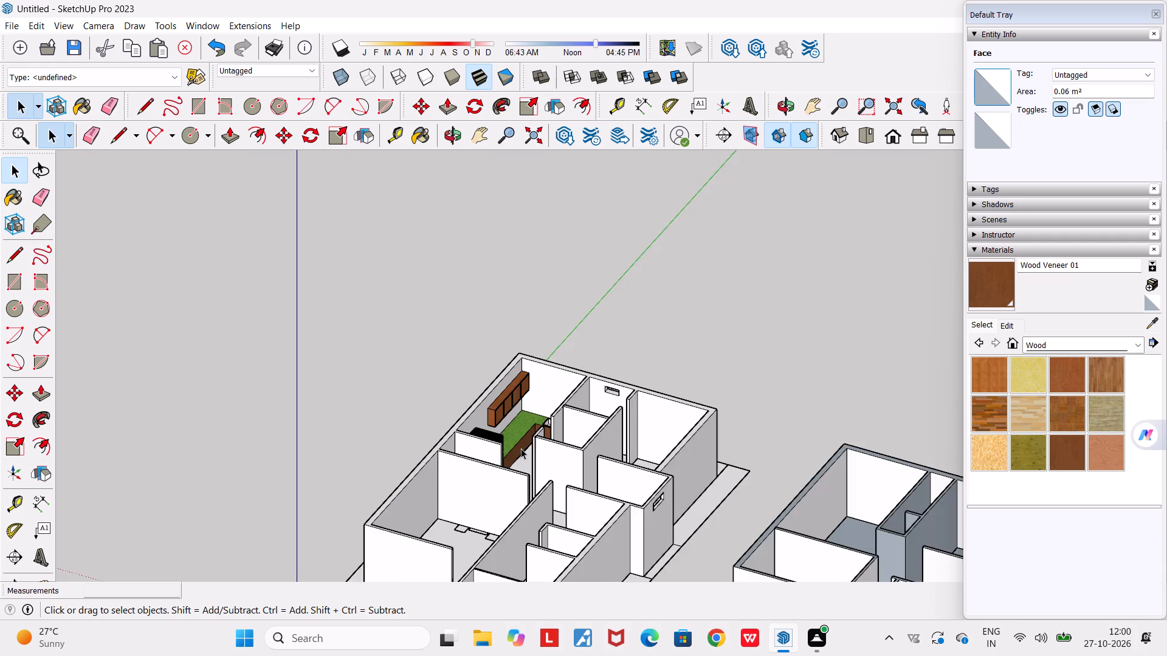
pyautogui.scroll(2, 521, 448)
pyautogui.moveTo(523, 449); pyautogui.dragTo(842, 493, button='middle')
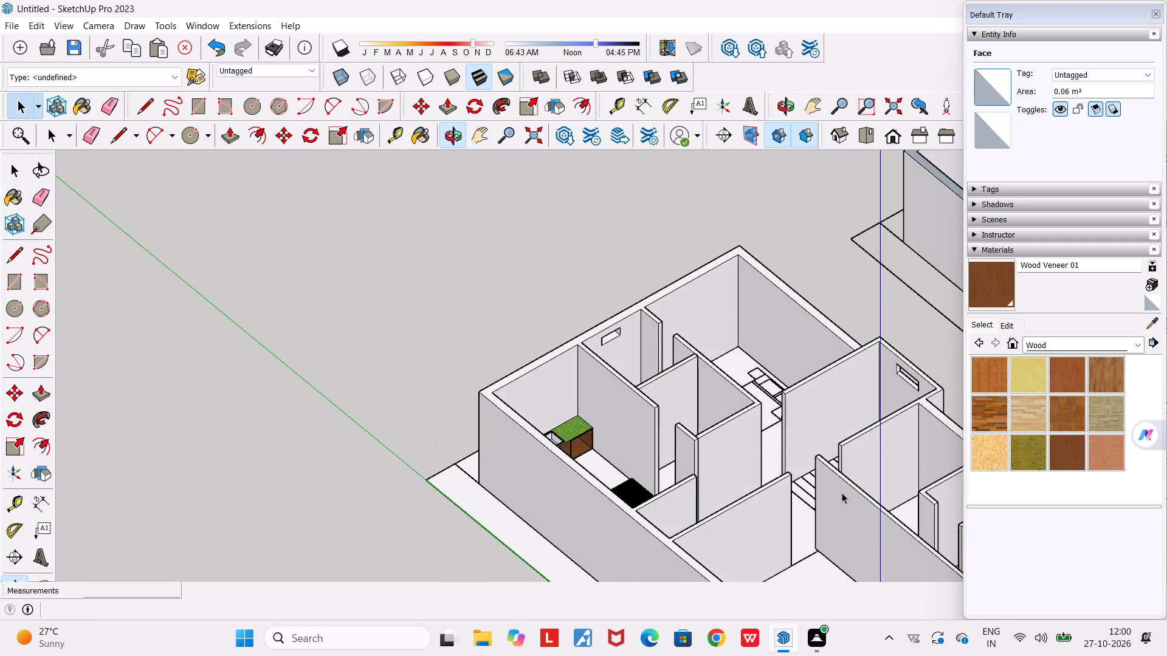
pyautogui.scroll(6, 658, 476)
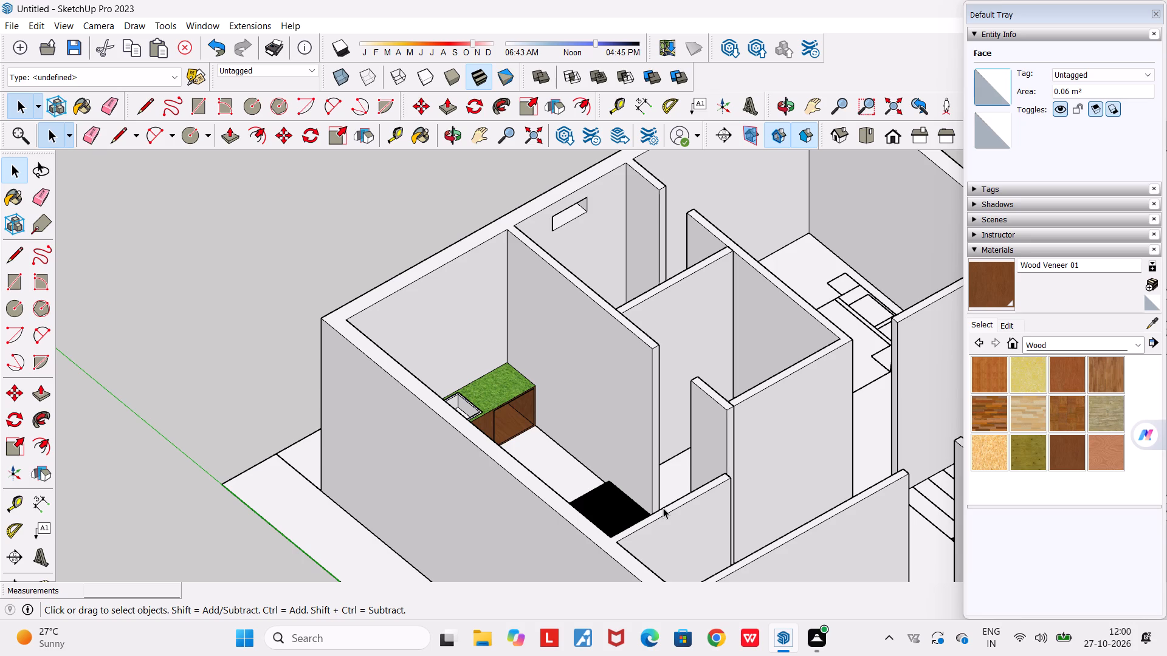
# Examine the front of the black two-door refrigerator and the thin white strips outlining its doors.
pyautogui.moveTo(658, 514); pyautogui.dragTo(371, 501, button='middle')
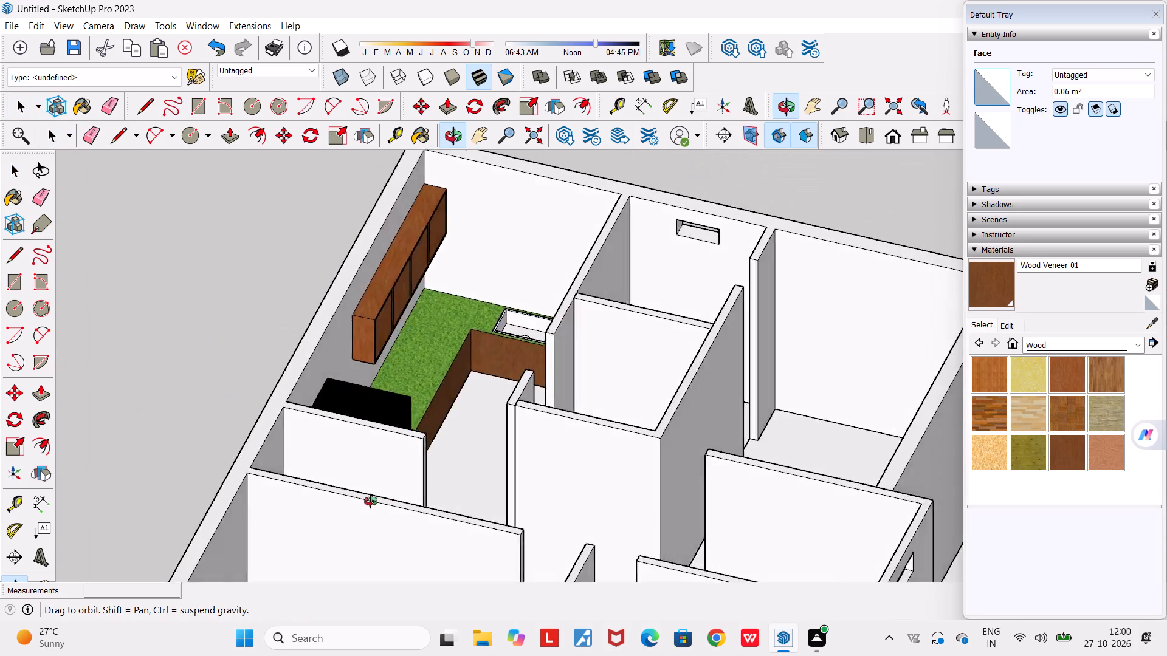
pyautogui.moveTo(371, 501); pyautogui.dragTo(140, 476, button='middle')
pyautogui.scroll(11, 353, 304)
pyautogui.scroll(4, 317, 372)
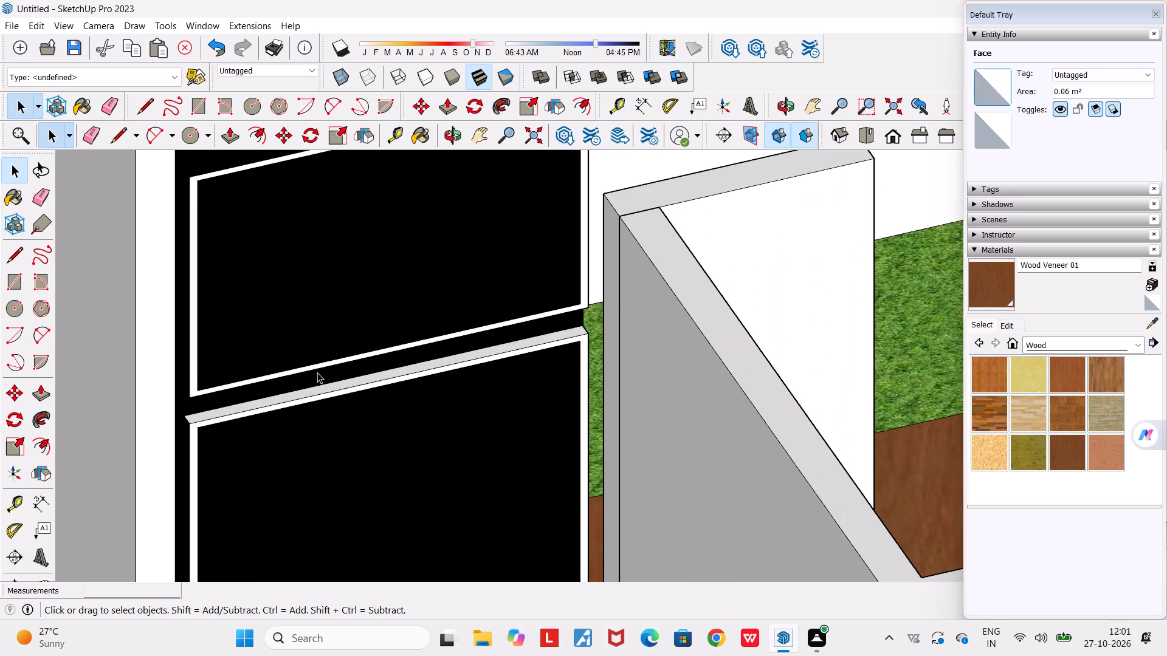
pyautogui.moveTo(317, 372); pyautogui.dragTo(378, 409, button='middle')
pyautogui.scroll(-7, 378, 409)
pyautogui.moveTo(363, 419); pyautogui.dragTo(292, 378, button='middle')
pyautogui.scroll(-4, 292, 378)
pyautogui.scroll(3, 270, 262)
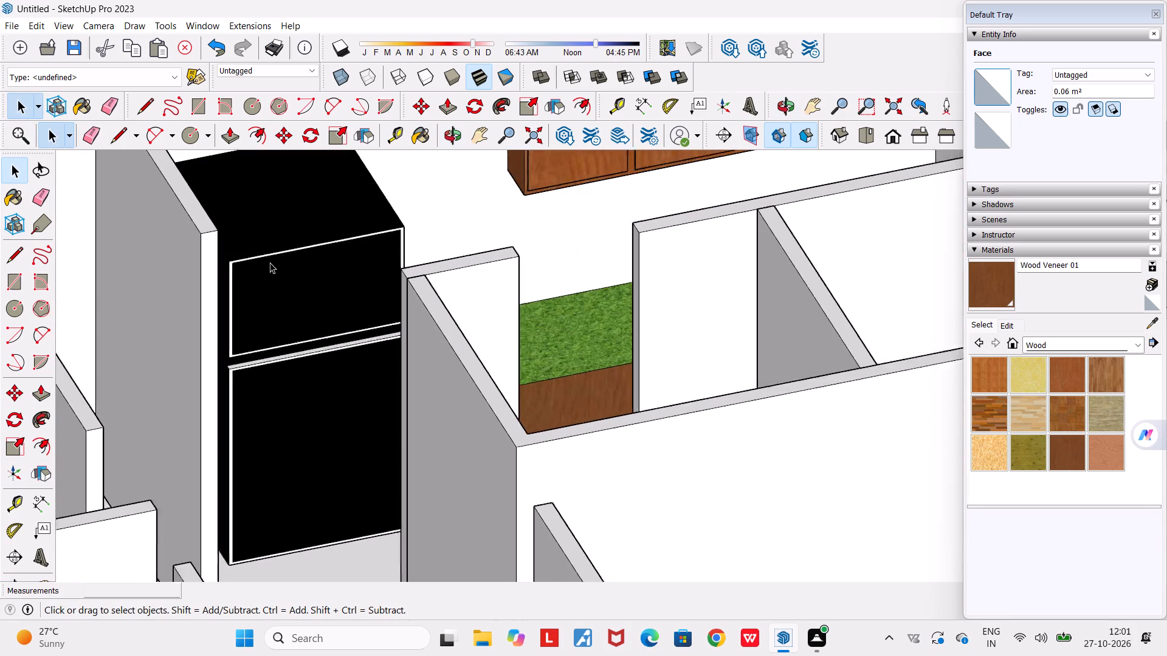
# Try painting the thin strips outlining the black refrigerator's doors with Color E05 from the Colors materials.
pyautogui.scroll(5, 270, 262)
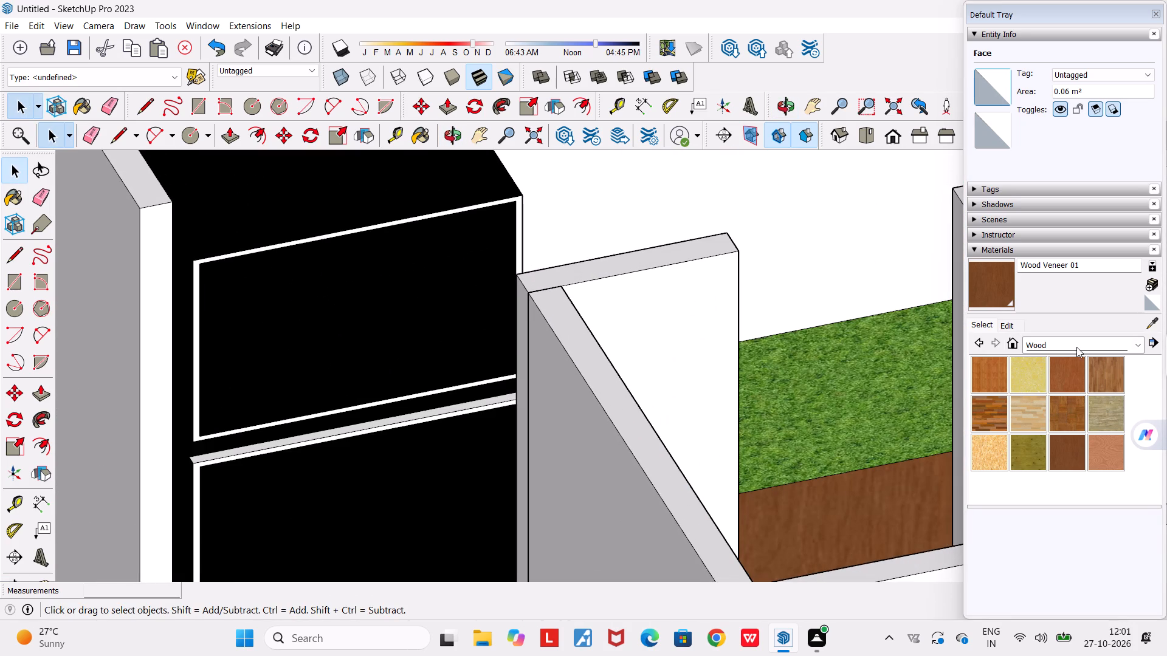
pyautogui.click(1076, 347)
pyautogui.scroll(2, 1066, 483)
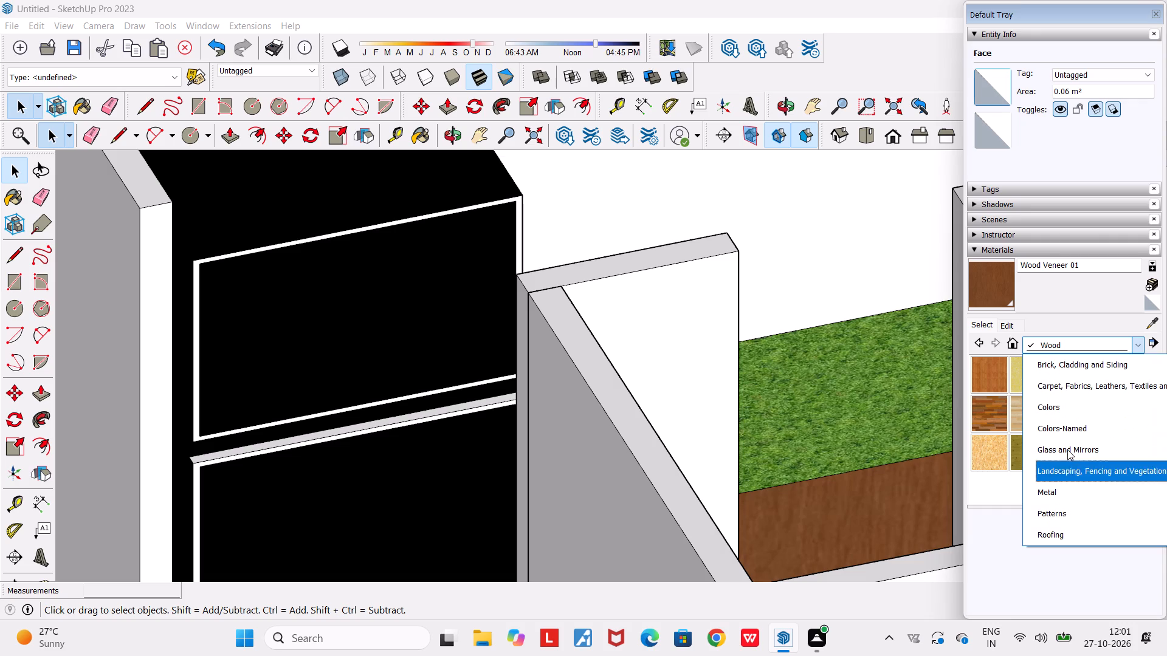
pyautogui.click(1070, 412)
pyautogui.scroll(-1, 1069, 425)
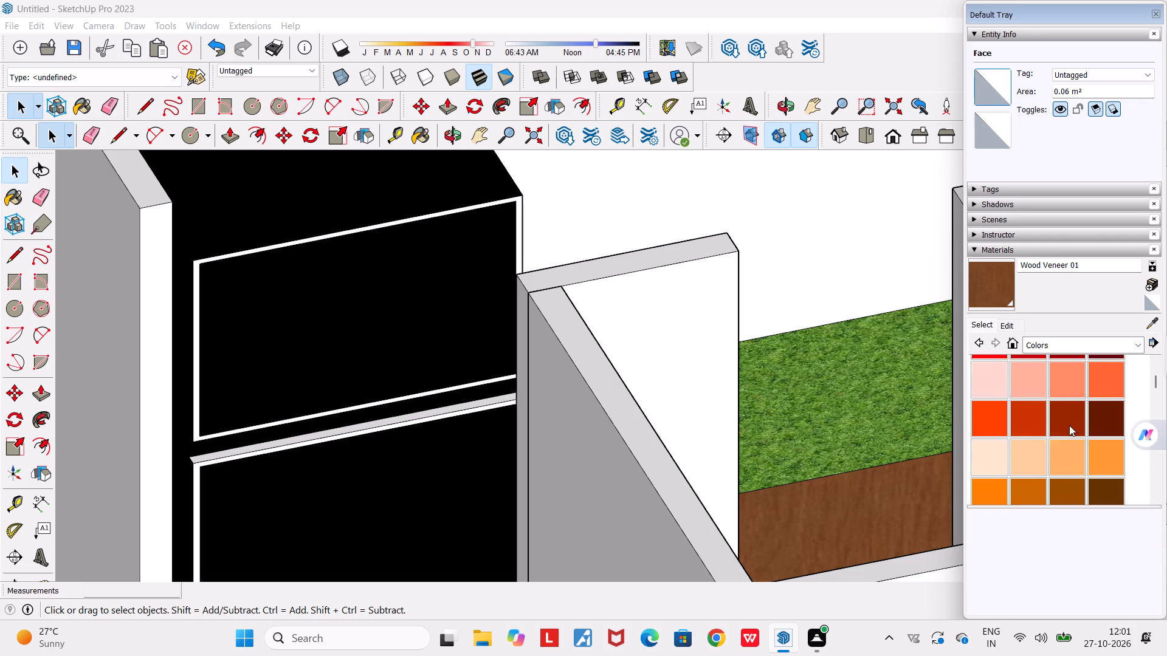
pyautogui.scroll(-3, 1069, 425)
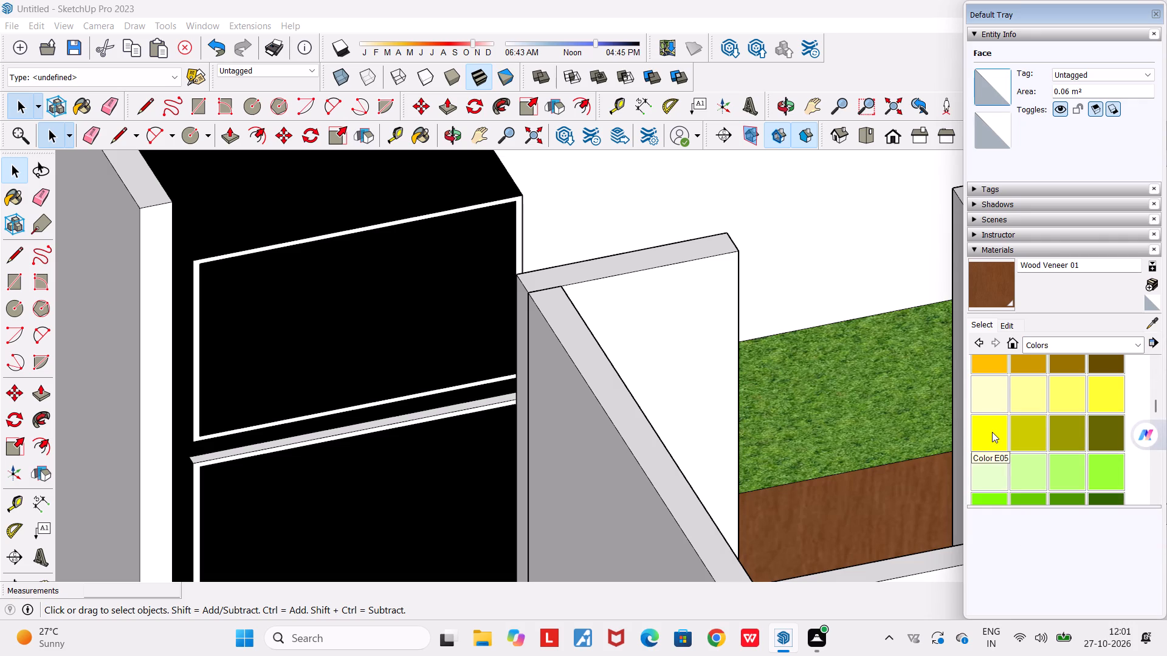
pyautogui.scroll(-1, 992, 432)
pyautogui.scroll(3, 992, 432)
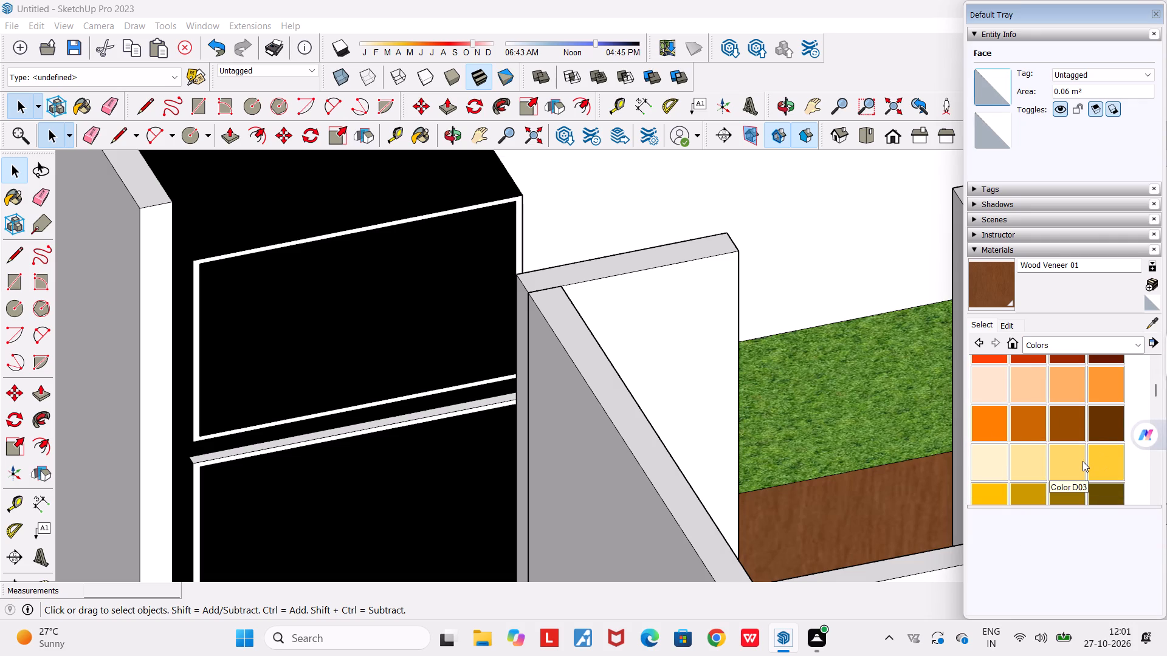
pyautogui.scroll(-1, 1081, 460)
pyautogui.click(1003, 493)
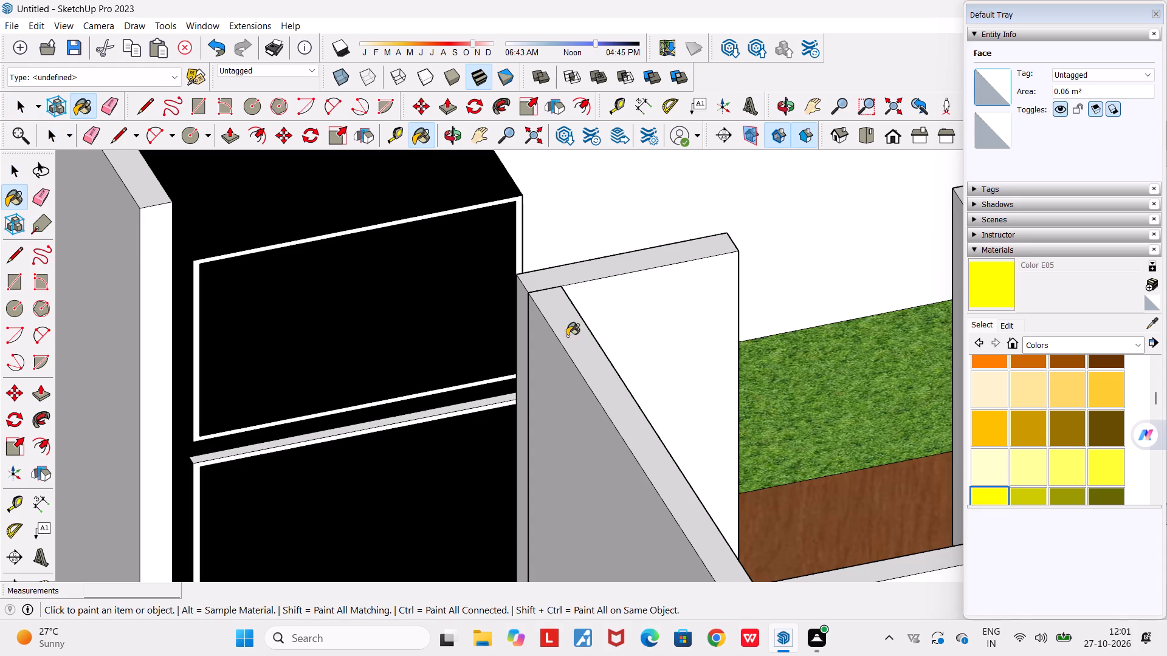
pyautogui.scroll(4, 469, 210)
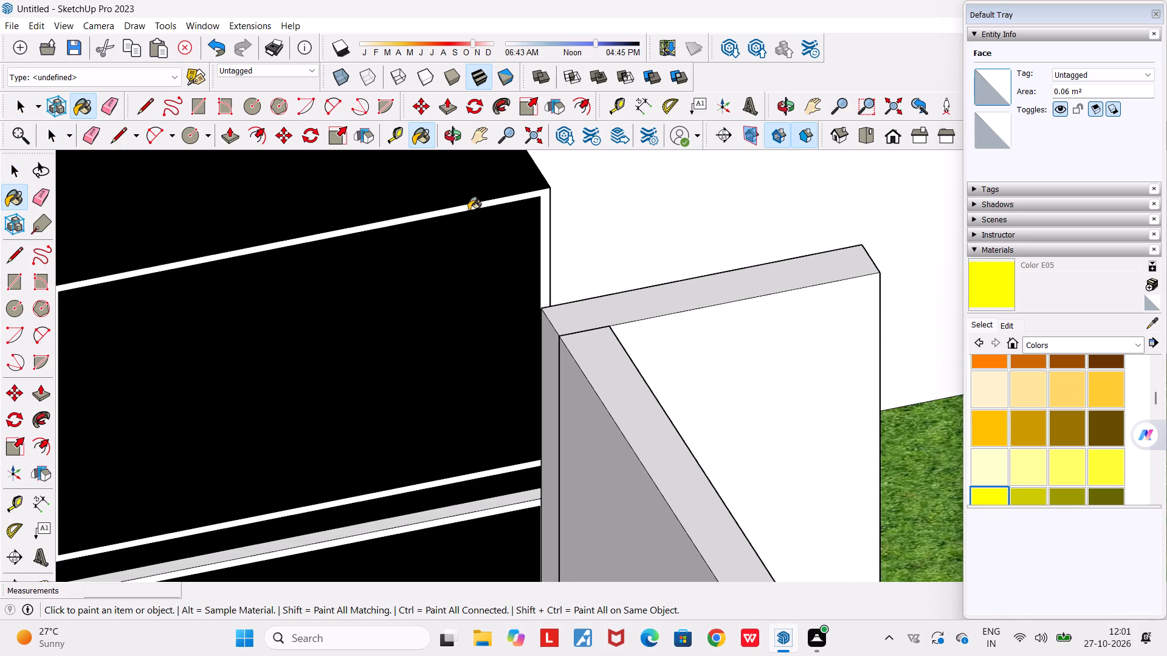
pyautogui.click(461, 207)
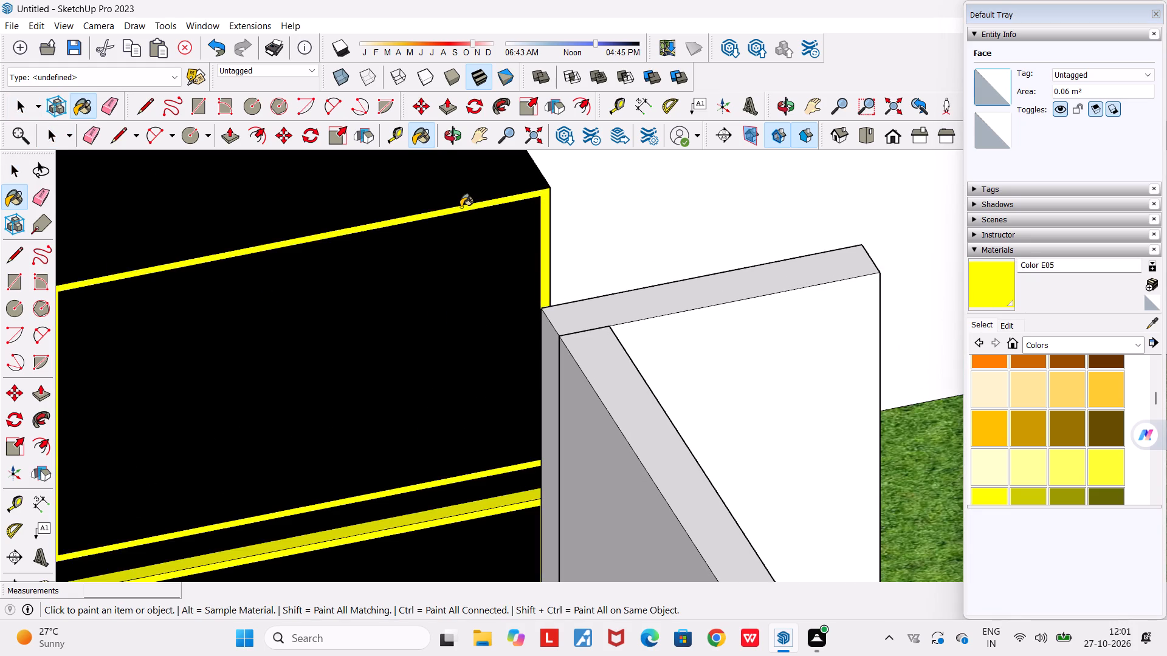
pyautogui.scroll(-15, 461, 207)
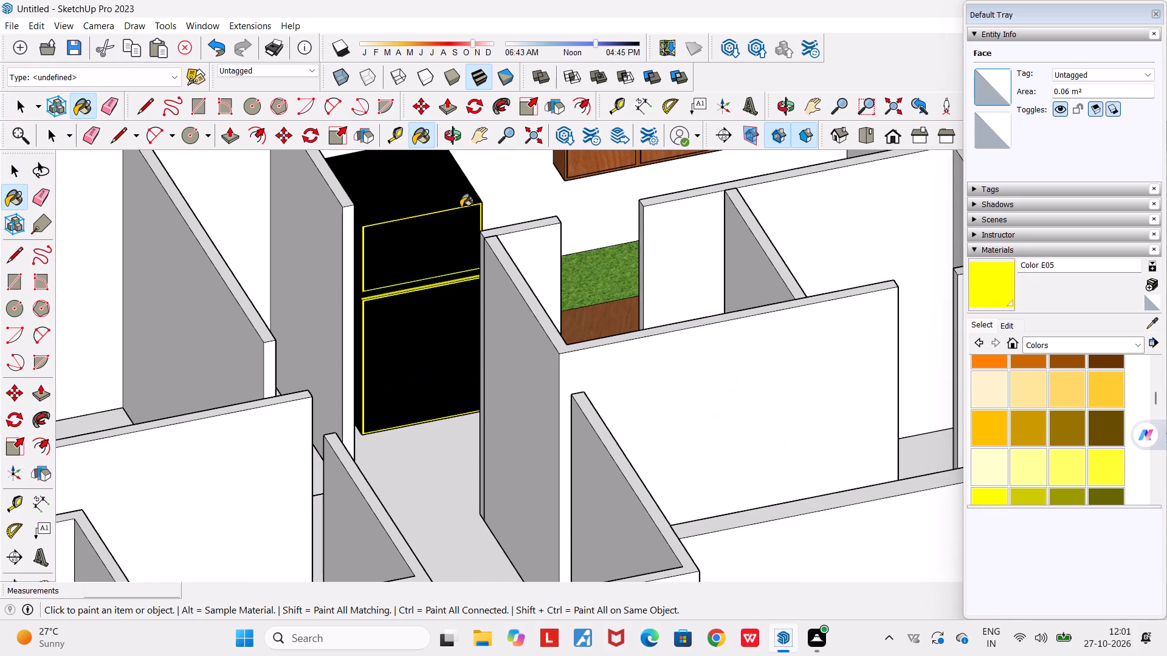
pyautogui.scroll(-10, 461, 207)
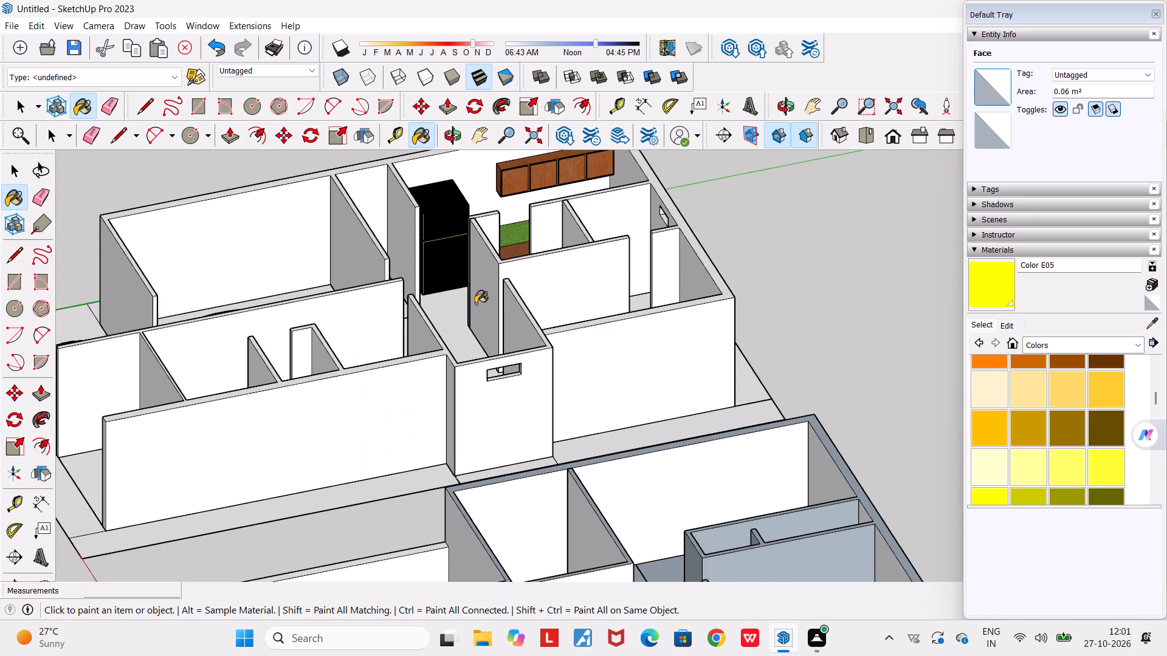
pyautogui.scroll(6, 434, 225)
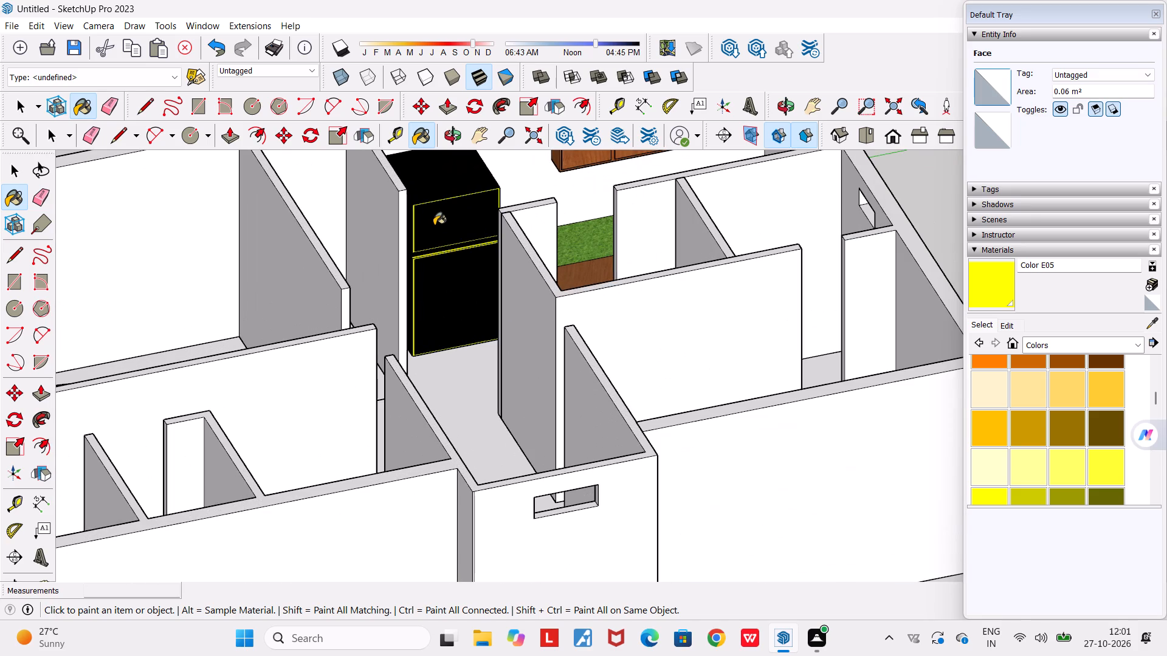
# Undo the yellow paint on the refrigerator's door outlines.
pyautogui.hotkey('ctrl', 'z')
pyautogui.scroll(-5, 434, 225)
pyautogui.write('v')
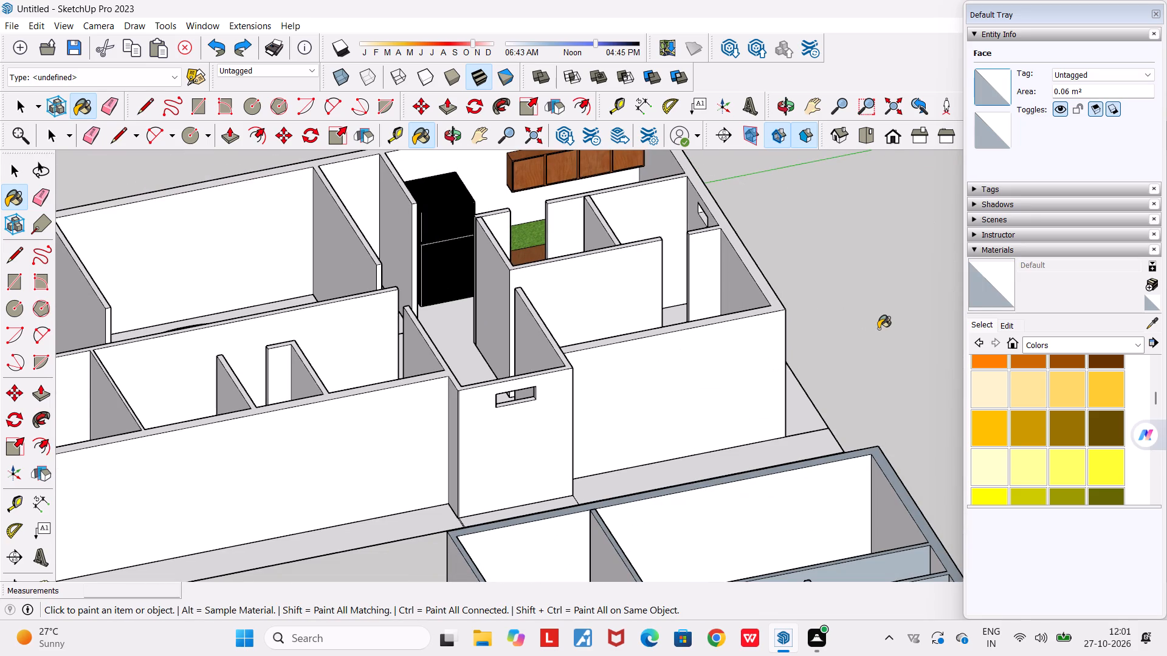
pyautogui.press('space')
# Examine the first house's kitchen, refrigerator and surrounding walls from several angles.
pyautogui.scroll(-4, 878, 329)
pyautogui.moveTo(878, 329); pyautogui.dragTo(997, 361, button='middle')
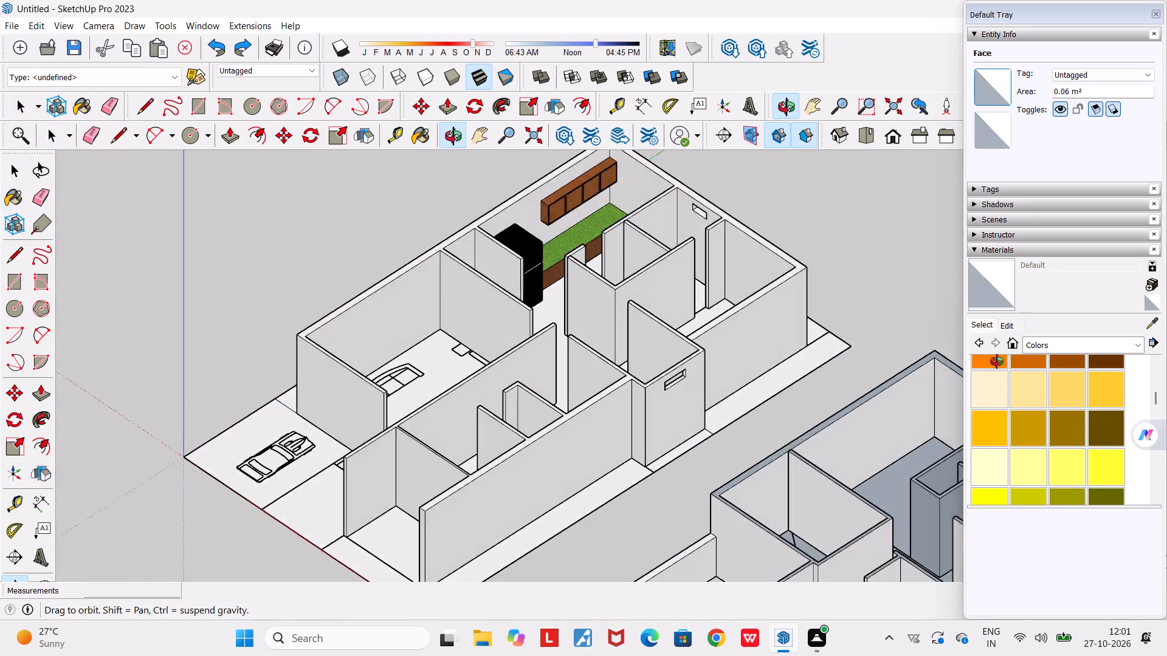
pyautogui.moveTo(997, 361); pyautogui.dragTo(1117, 322, button='middle')
pyautogui.scroll(5, 570, 306)
pyautogui.moveTo(570, 304); pyautogui.dragTo(859, 272, button='middle')
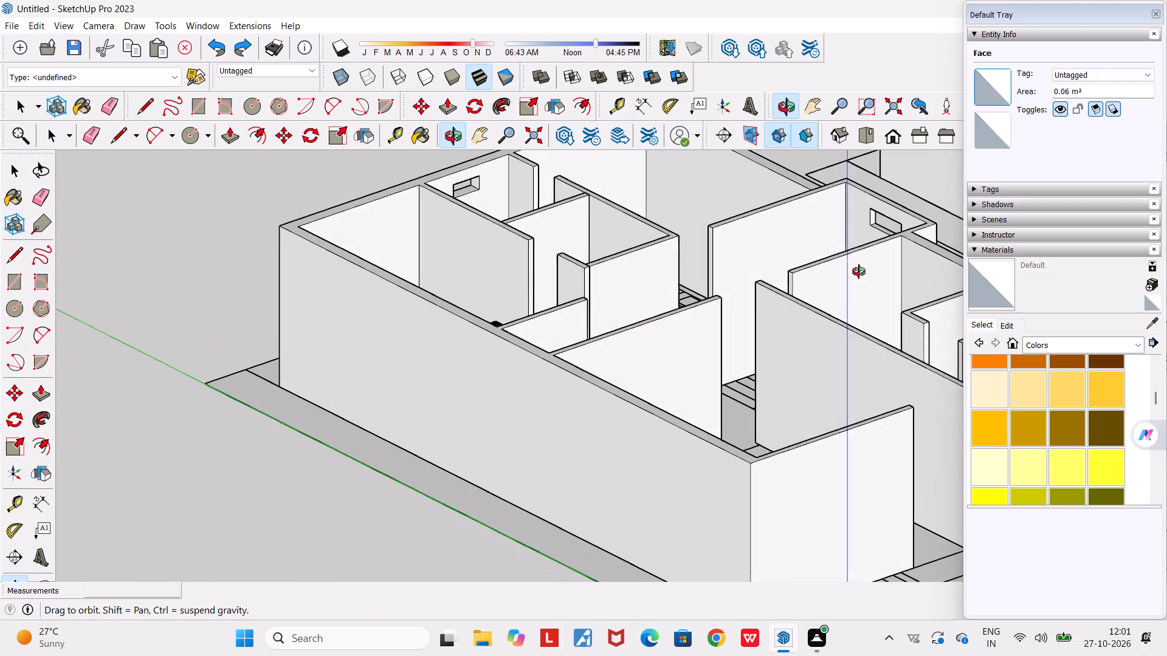
pyautogui.moveTo(859, 272); pyautogui.dragTo(861, 273, button='middle')
pyautogui.scroll(3, 546, 279)
pyautogui.moveTo(513, 305); pyautogui.dragTo(1084, 375, button='middle')
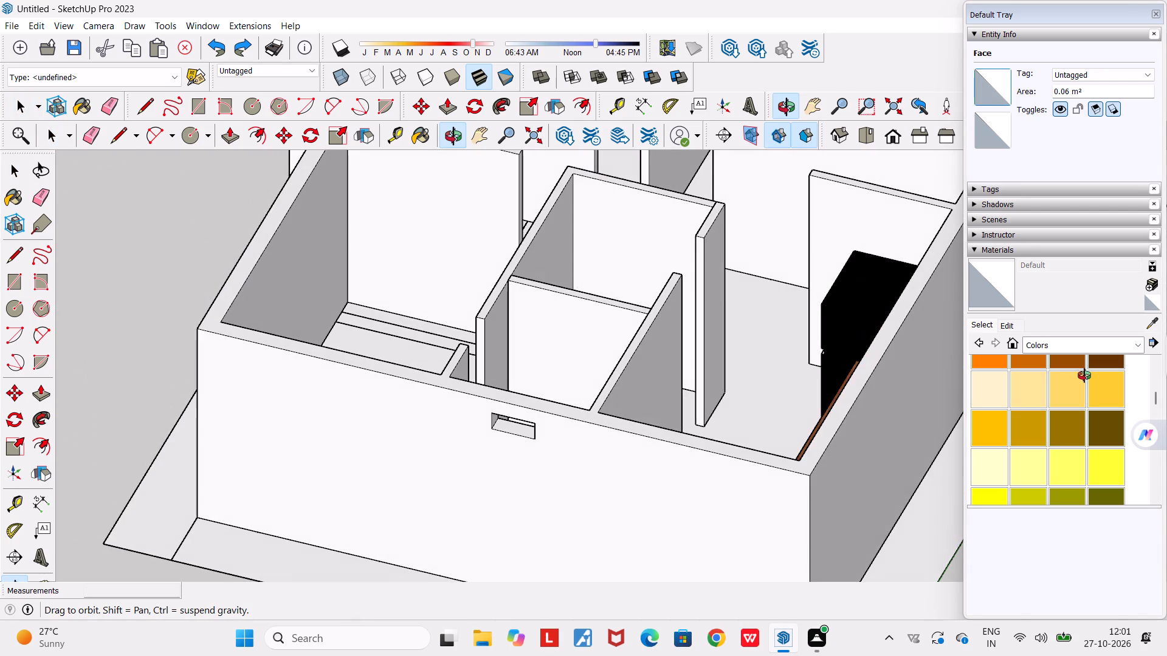
pyautogui.moveTo(1084, 375); pyautogui.dragTo(303, 375, button='middle')
pyautogui.scroll(-4, 303, 375)
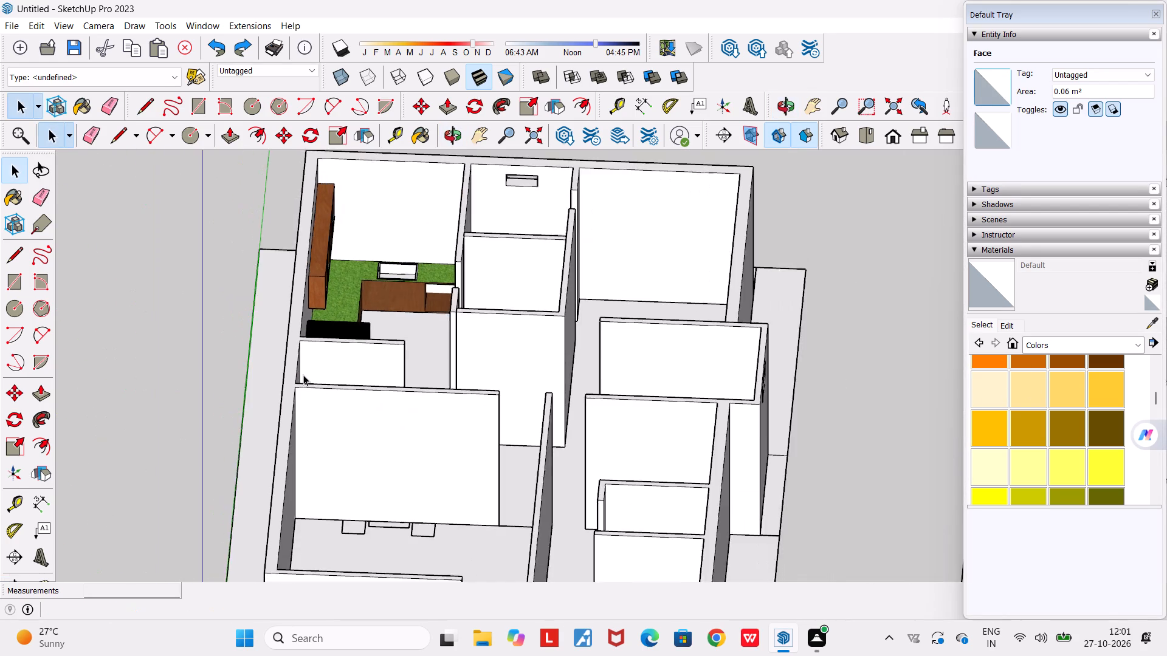
pyautogui.scroll(-6, 303, 375)
pyautogui.moveTo(644, 424); pyautogui.dragTo(366, 401, button='middle')
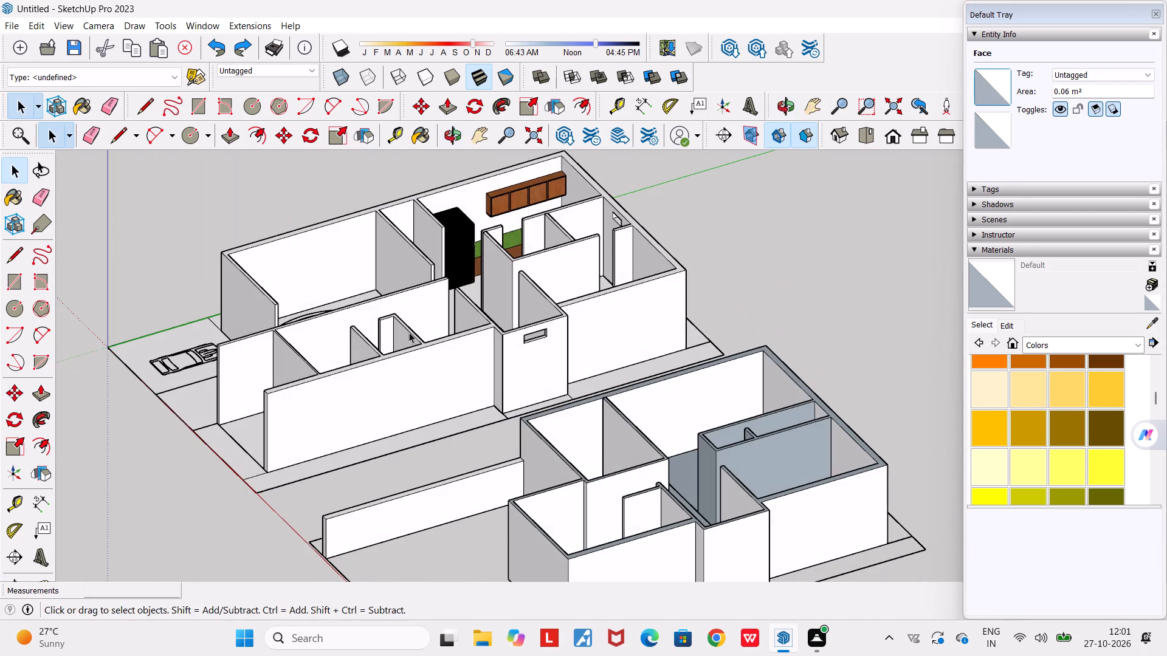
pyautogui.scroll(5, 514, 129)
pyautogui.scroll(5, 491, 188)
pyautogui.moveTo(494, 286); pyautogui.dragTo(508, 387, button='middle')
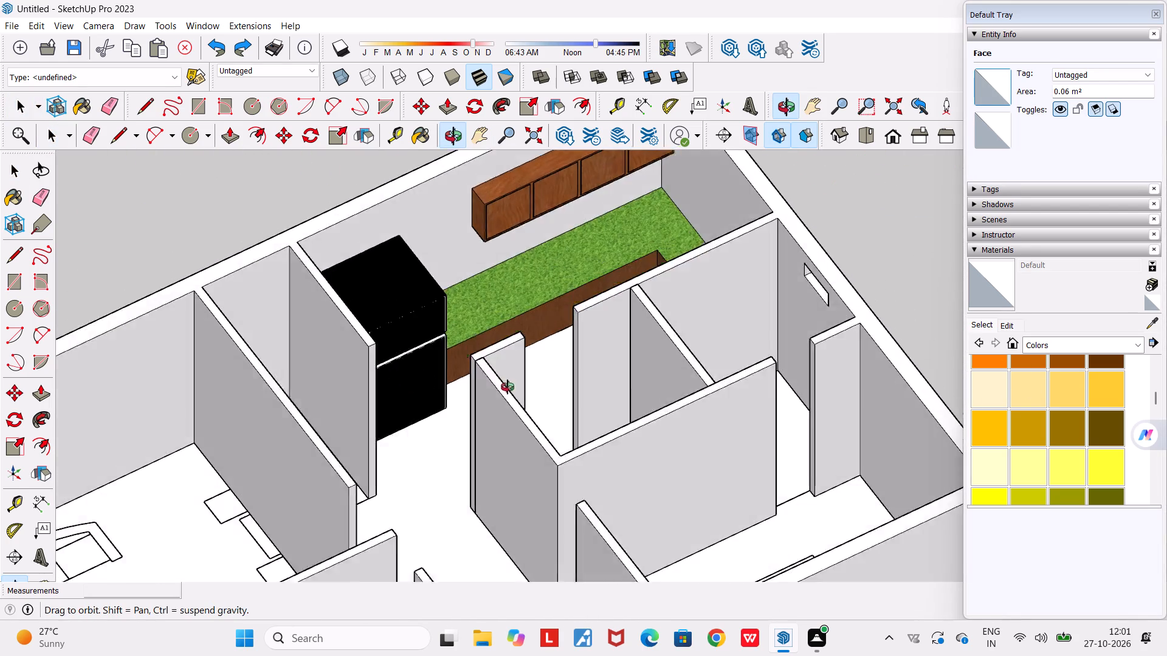
pyautogui.moveTo(508, 387); pyautogui.dragTo(517, 459, button='middle')
pyautogui.scroll(4, 497, 390)
# Paint the kitchen's long cabinet wall, sink-end wall and the wall beside the refrigerator with Color H07 from the Colors materials.
pyautogui.scroll(-5, 497, 390)
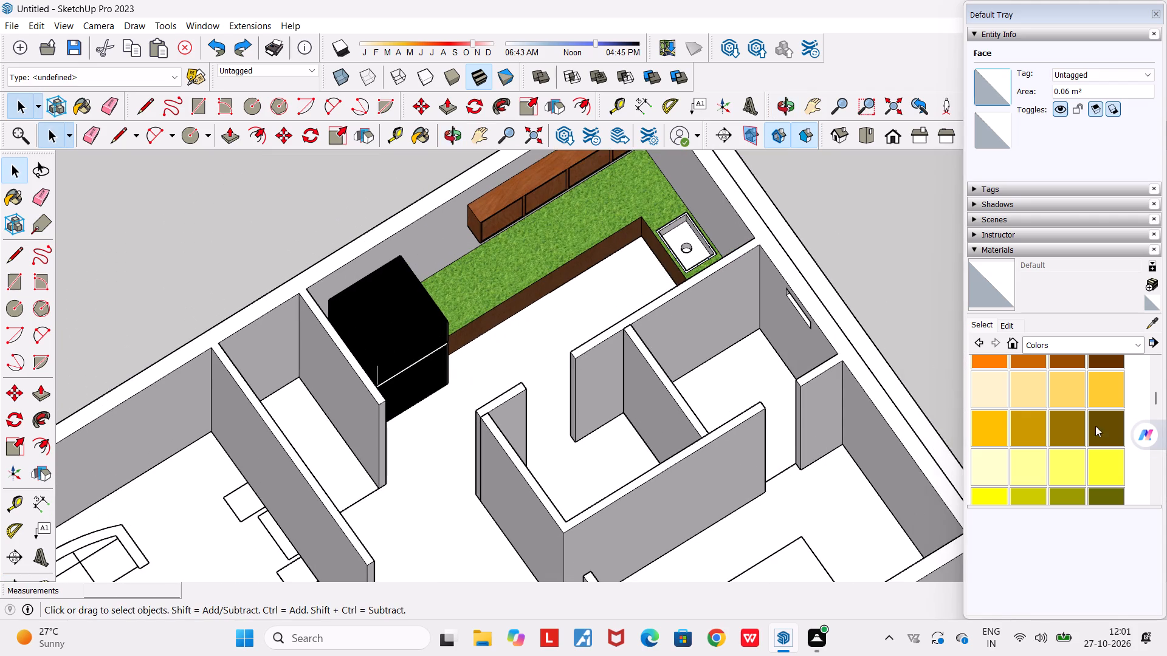
pyautogui.scroll(-4, 1081, 458)
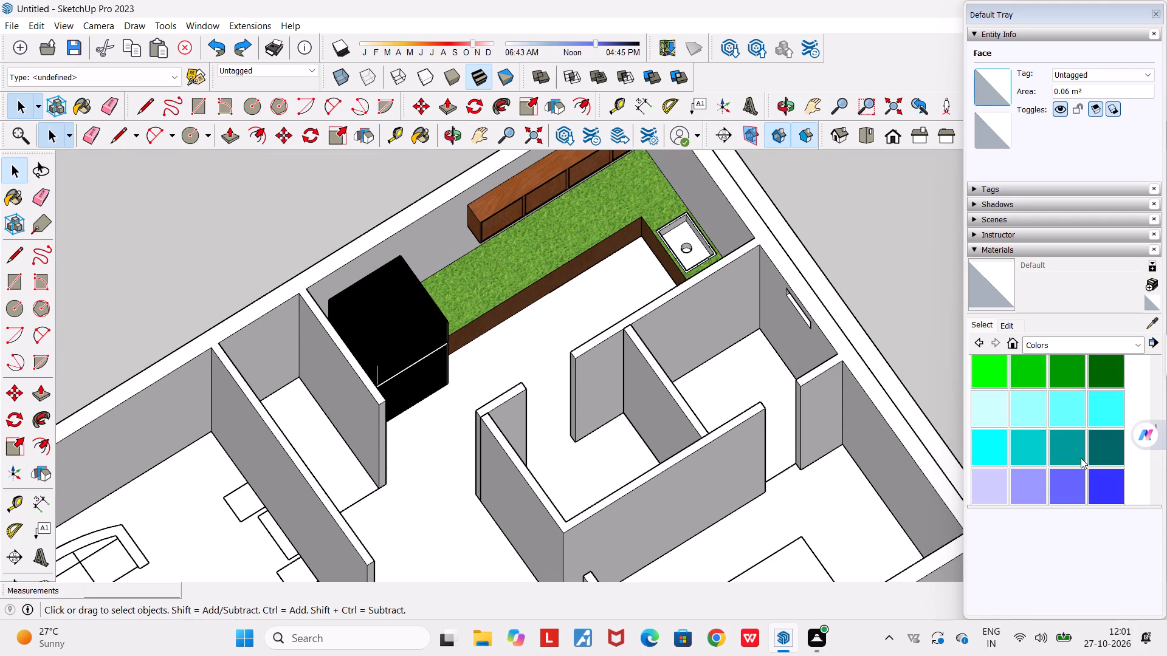
pyautogui.scroll(-1, 1081, 458)
pyautogui.scroll(1, 1081, 458)
pyautogui.click(1070, 451)
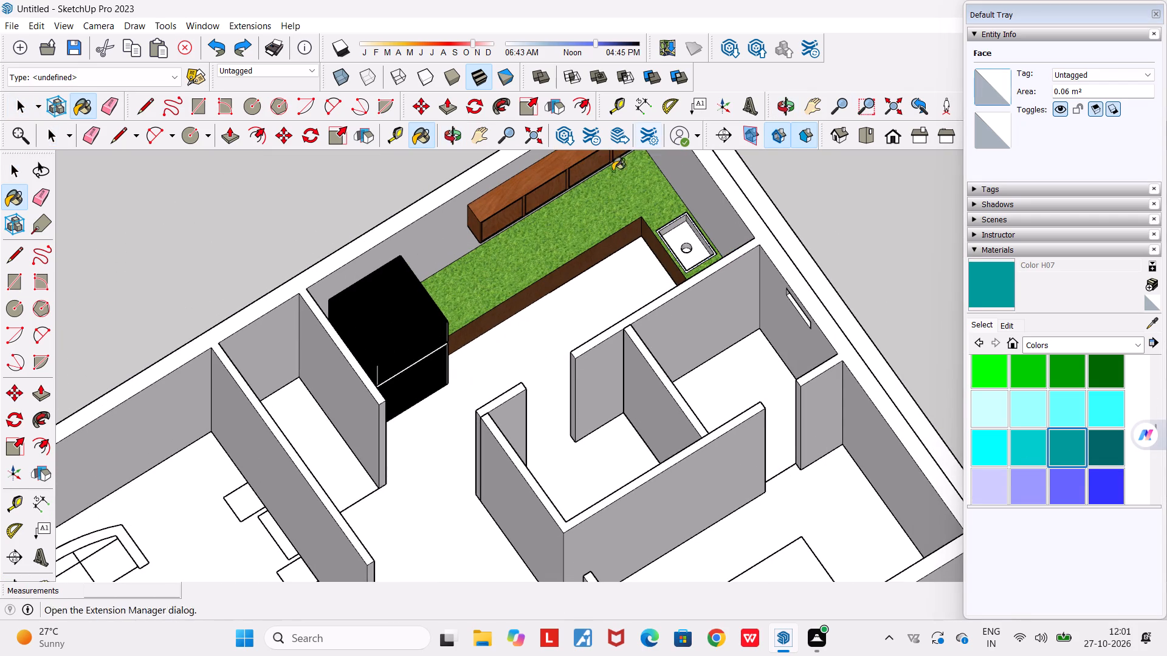
pyautogui.click(414, 235)
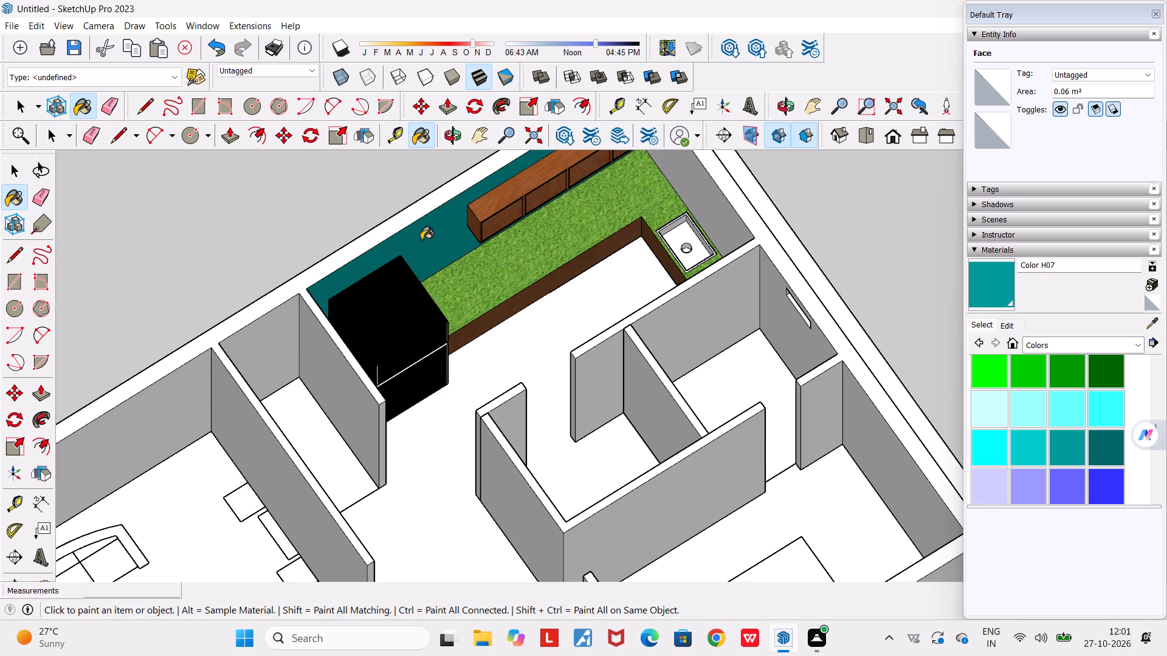
pyautogui.moveTo(407, 230); pyautogui.dragTo(780, 96, button='middle')
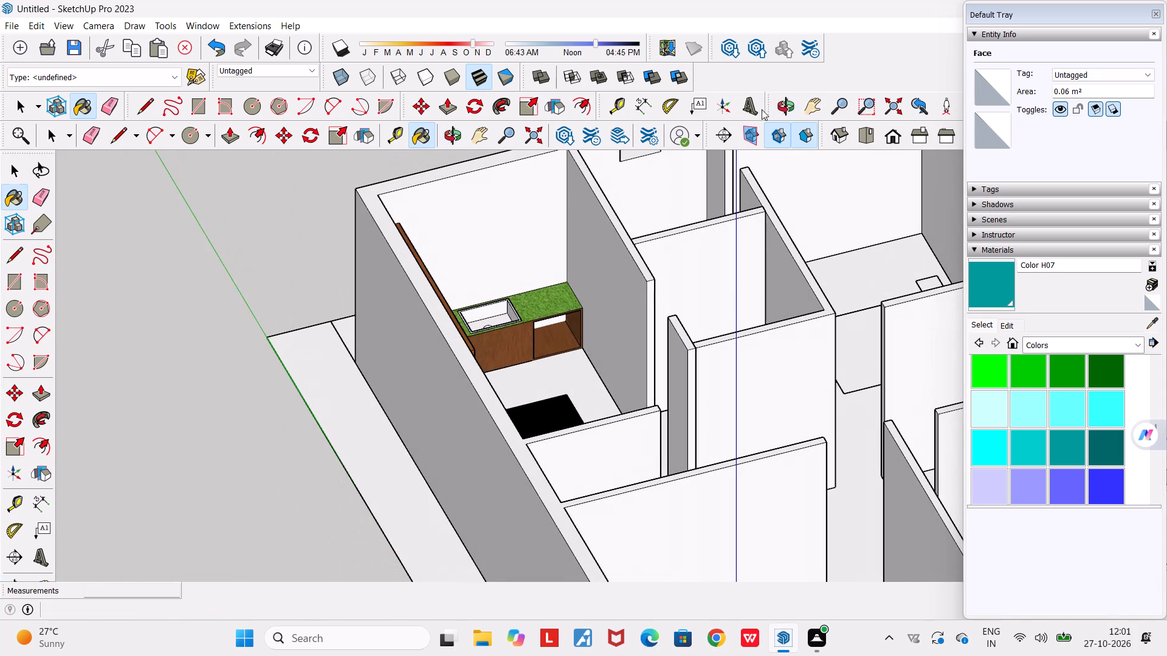
pyautogui.click(476, 231)
pyautogui.moveTo(519, 289); pyautogui.dragTo(238, 243, button='middle')
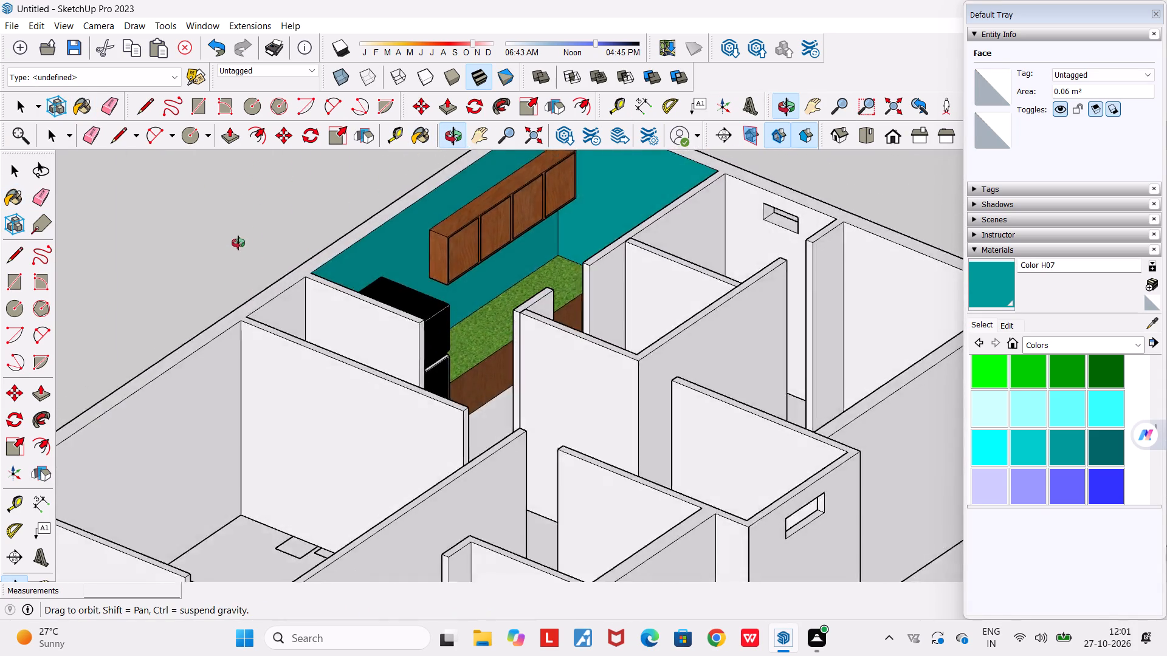
pyautogui.moveTo(238, 243); pyautogui.dragTo(1166, 290, button='middle')
pyautogui.scroll(-2, 1166, 290)
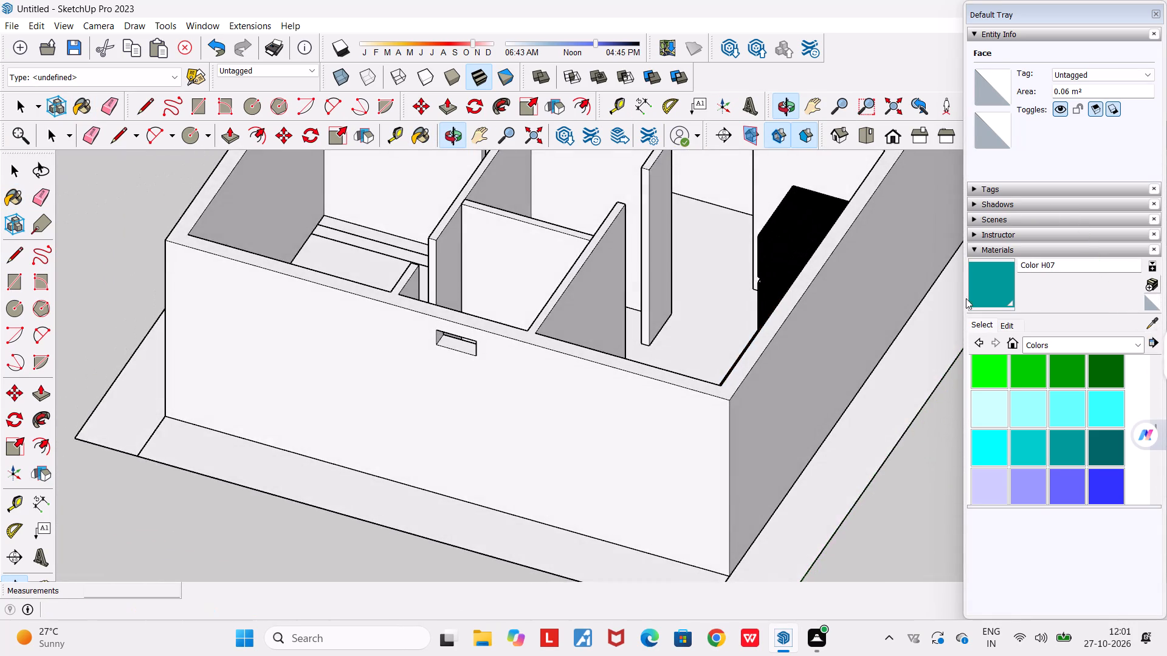
pyautogui.scroll(-1, 966, 298)
pyautogui.scroll(-6, 768, 293)
pyautogui.click(796, 231)
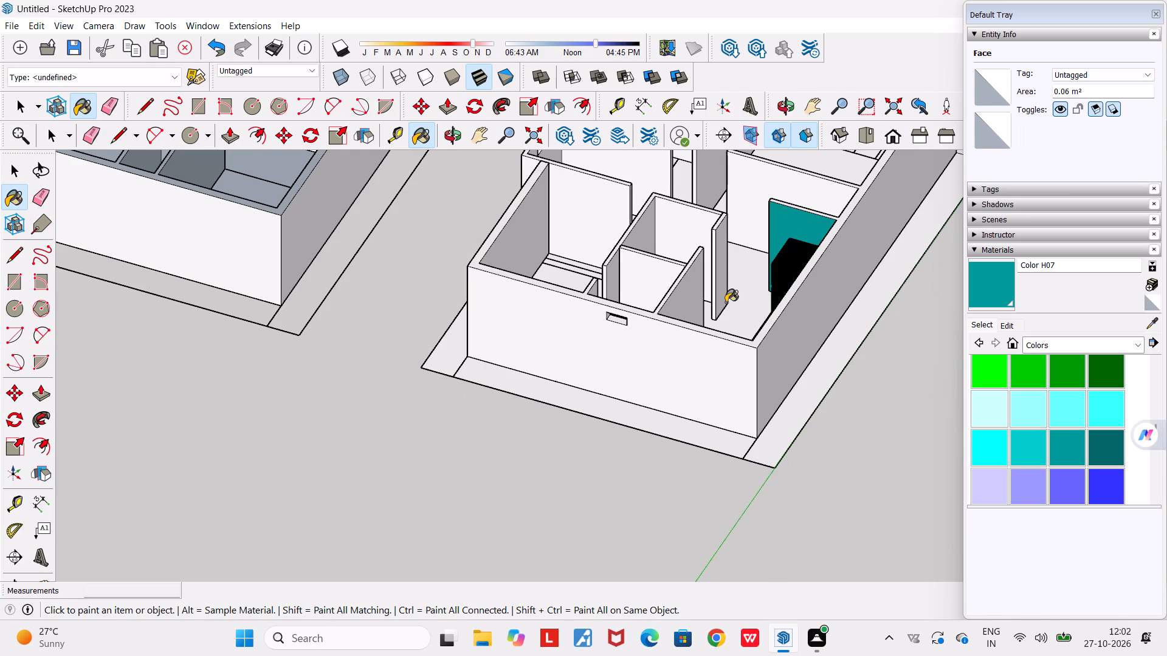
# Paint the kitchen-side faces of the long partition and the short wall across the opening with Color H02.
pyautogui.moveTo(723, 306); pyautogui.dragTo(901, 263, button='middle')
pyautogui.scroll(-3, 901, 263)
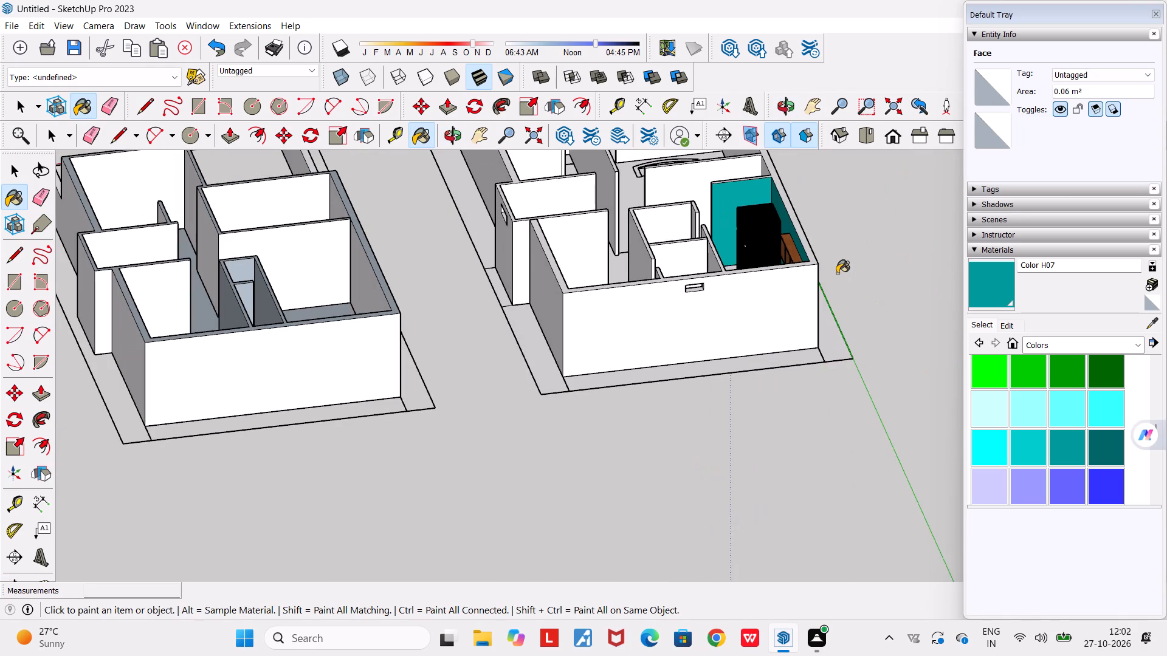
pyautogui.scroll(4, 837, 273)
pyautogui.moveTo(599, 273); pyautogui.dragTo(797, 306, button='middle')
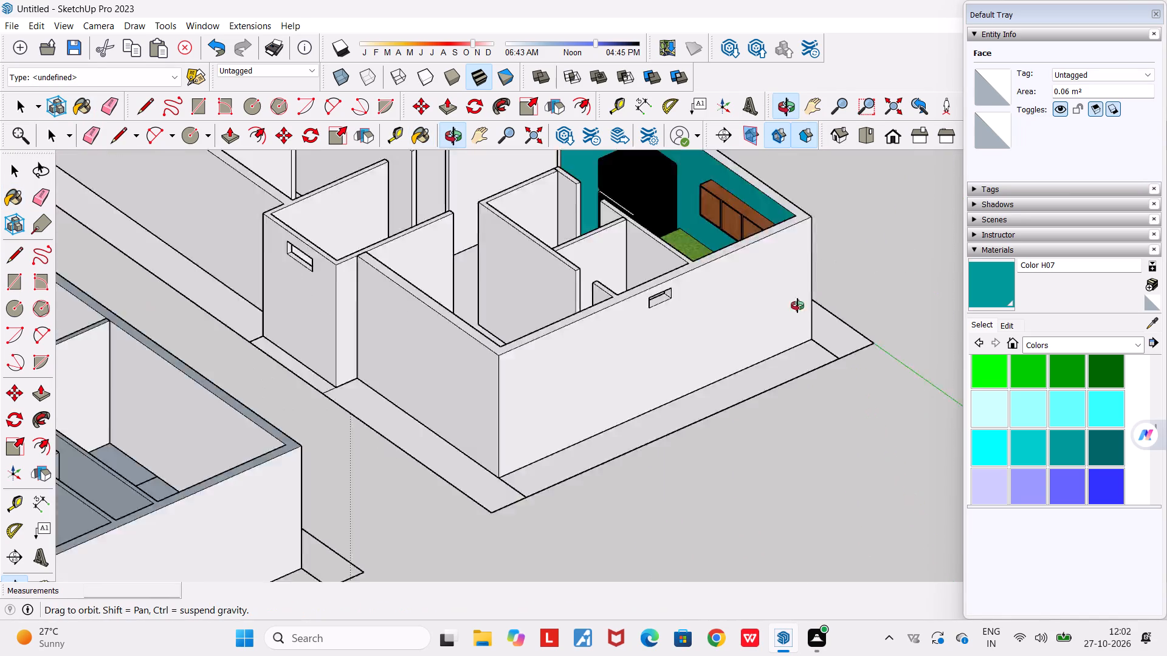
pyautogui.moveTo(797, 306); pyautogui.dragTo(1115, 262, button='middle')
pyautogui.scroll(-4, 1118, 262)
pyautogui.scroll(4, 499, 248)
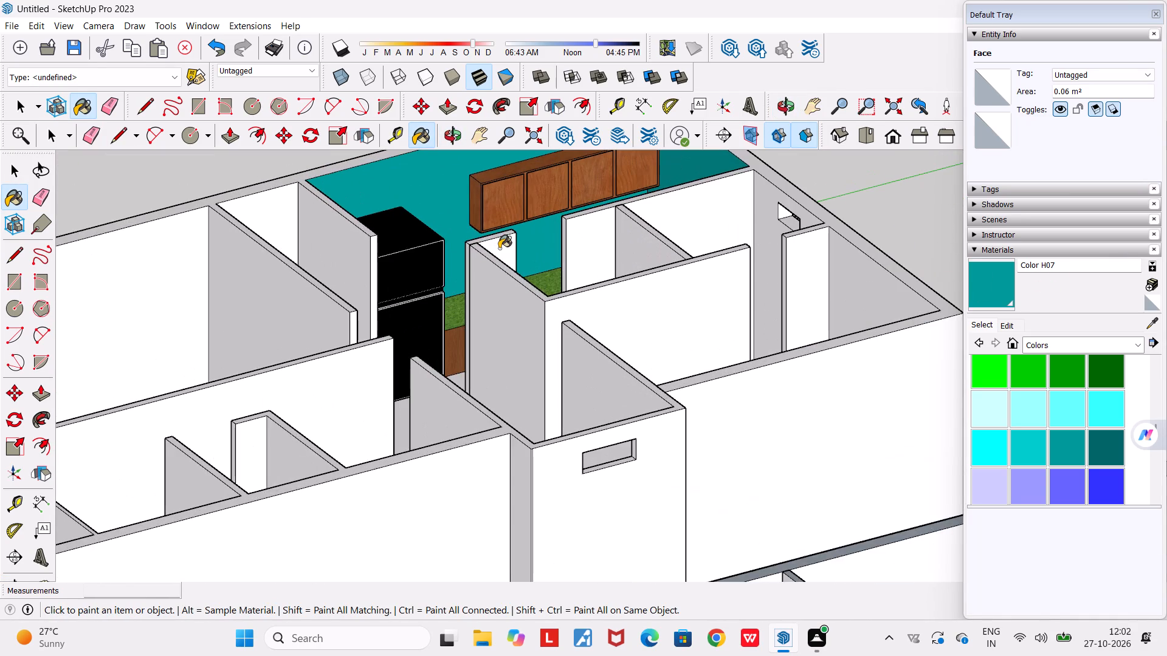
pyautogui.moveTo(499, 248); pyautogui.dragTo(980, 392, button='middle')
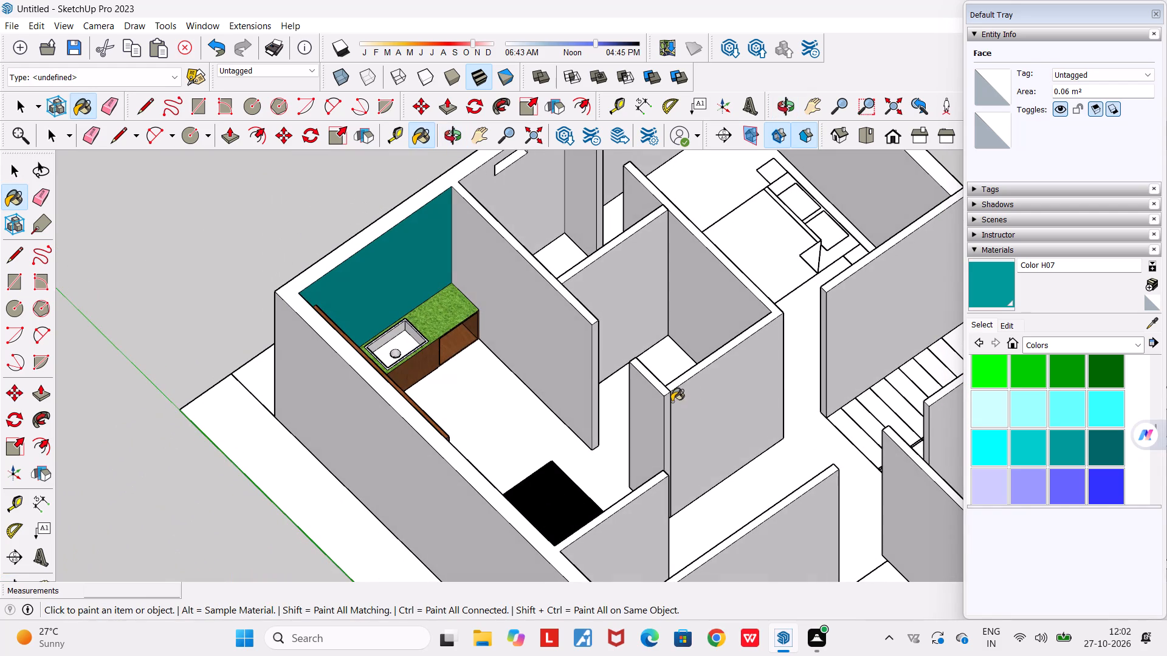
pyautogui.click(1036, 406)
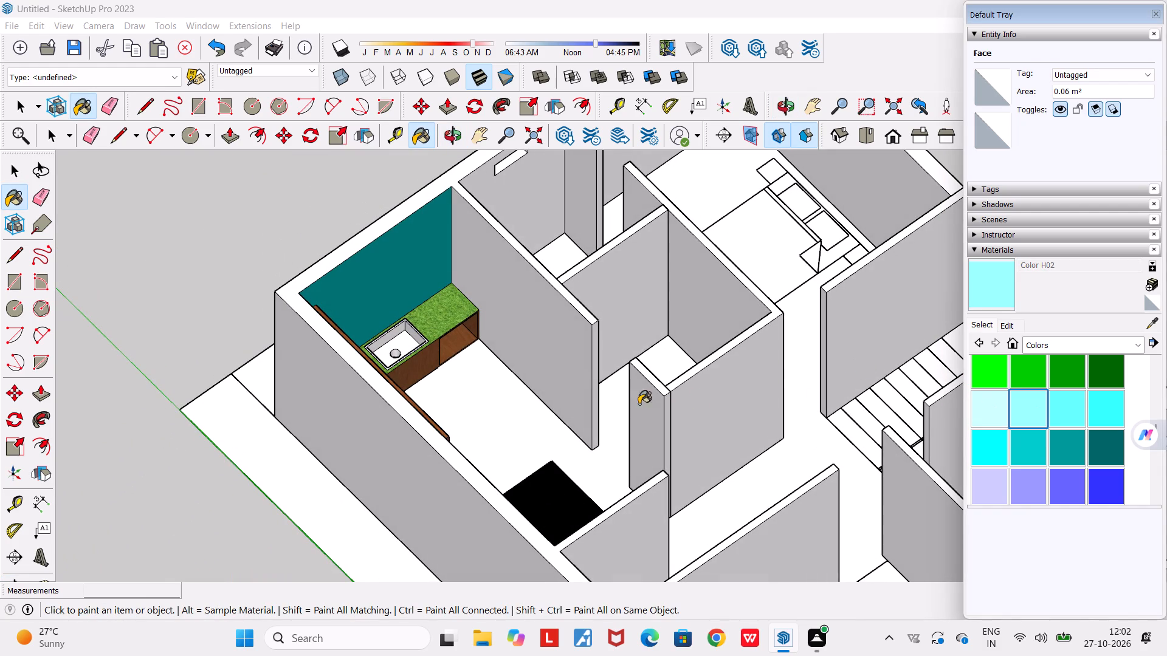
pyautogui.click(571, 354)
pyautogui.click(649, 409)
# Repaint the kitchen-side faces of the long partition and the short wall across the opening with Color H01.
pyautogui.moveTo(658, 416); pyautogui.dragTo(829, 370, button='middle')
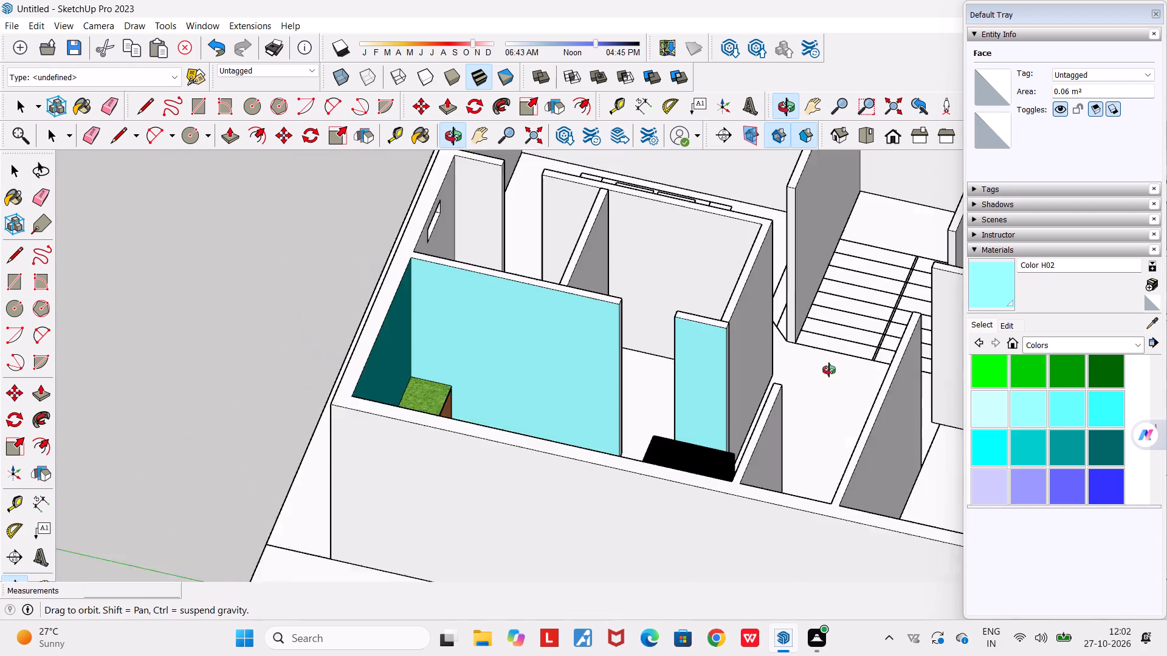
pyautogui.moveTo(829, 370); pyautogui.dragTo(278, 297, button='middle')
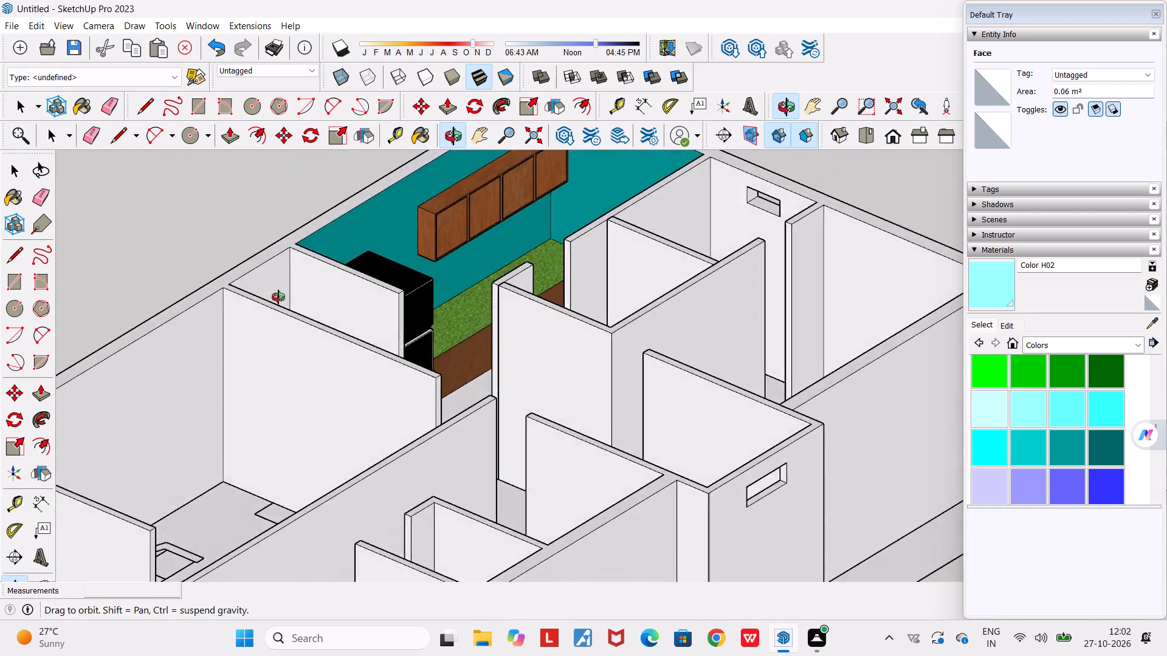
pyautogui.moveTo(278, 297); pyautogui.dragTo(808, 308, button='middle')
pyautogui.scroll(-7, 808, 308)
pyautogui.moveTo(773, 344); pyautogui.dragTo(594, 401, button='middle')
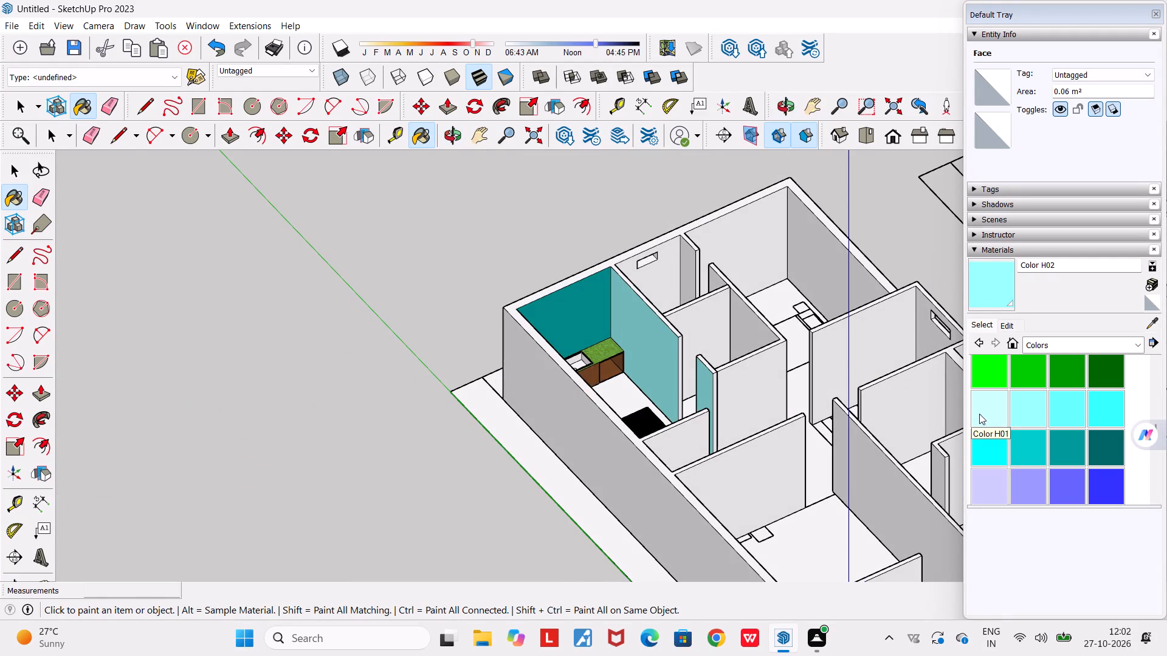
pyautogui.click(980, 415)
pyautogui.click(659, 337)
pyautogui.click(706, 376)
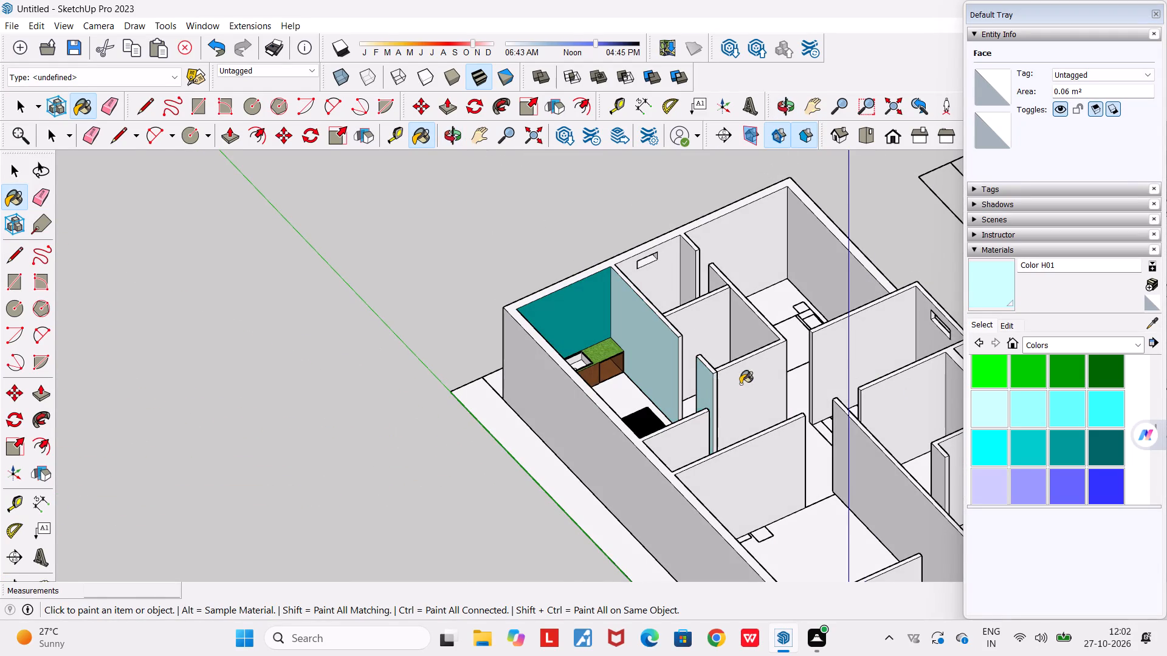
# Examine the painted kitchen walls together with the counter, wall cabinets and refrigerator from several angles, and leave the Paint Bucket.
pyautogui.moveTo(785, 375); pyautogui.dragTo(319, 372, button='middle')
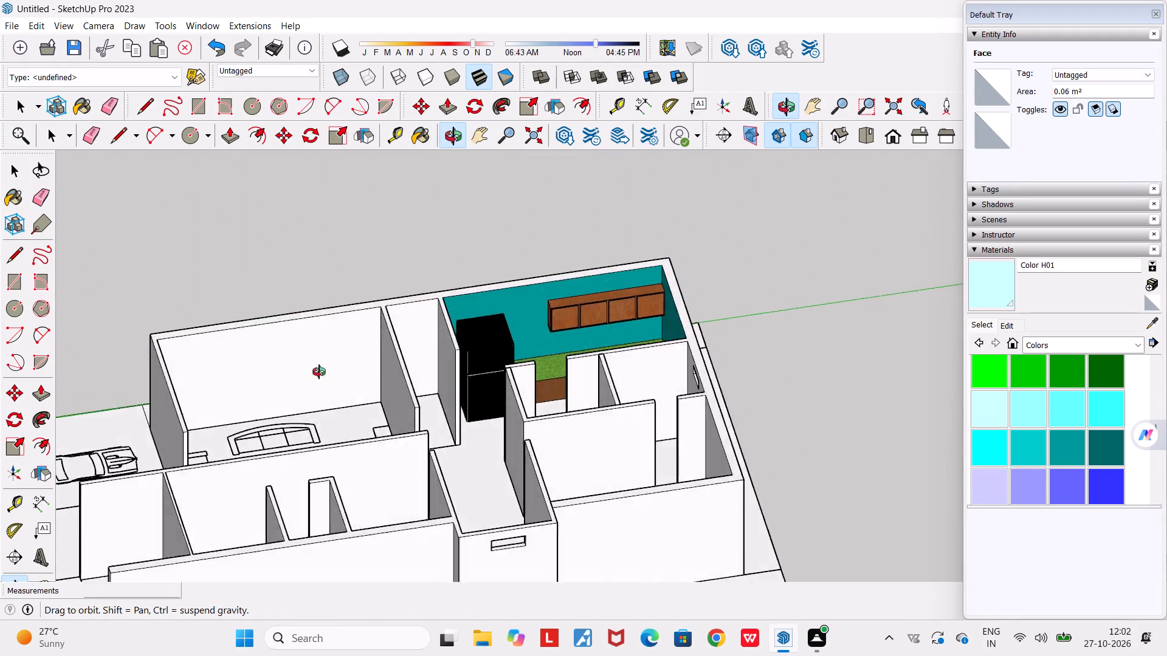
pyautogui.moveTo(319, 372); pyautogui.dragTo(983, 403, button='middle')
pyautogui.scroll(5, 636, 386)
pyautogui.moveTo(619, 363); pyautogui.dragTo(686, 565, button='middle')
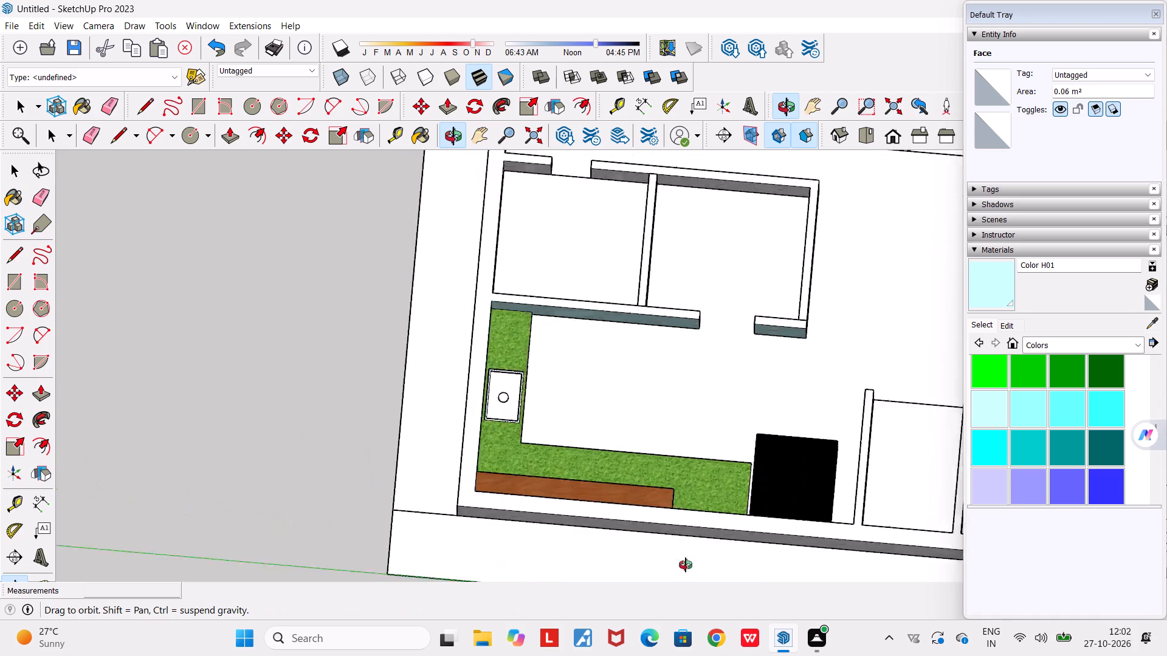
pyautogui.moveTo(686, 565); pyautogui.dragTo(1026, 493, button='middle')
pyautogui.scroll(4, 748, 420)
pyautogui.moveTo(680, 427); pyautogui.dragTo(1030, 348, button='middle')
pyautogui.scroll(-2, 1030, 348)
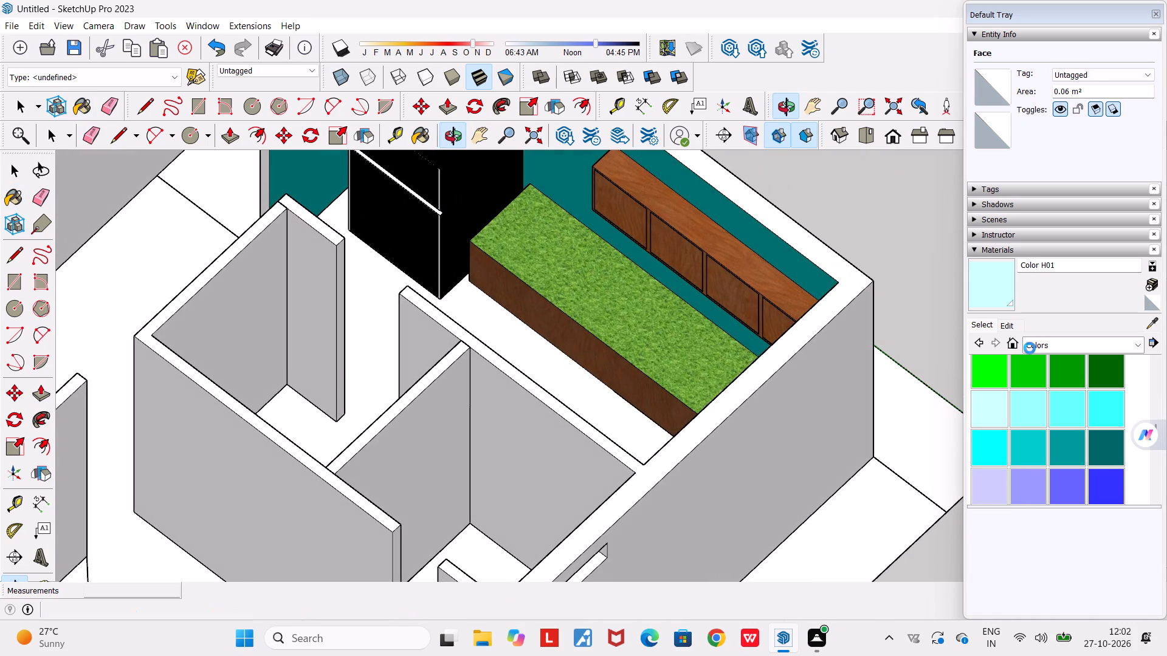
pyautogui.scroll(-2, 1030, 348)
pyautogui.scroll(-5, 560, 344)
pyautogui.press('v')
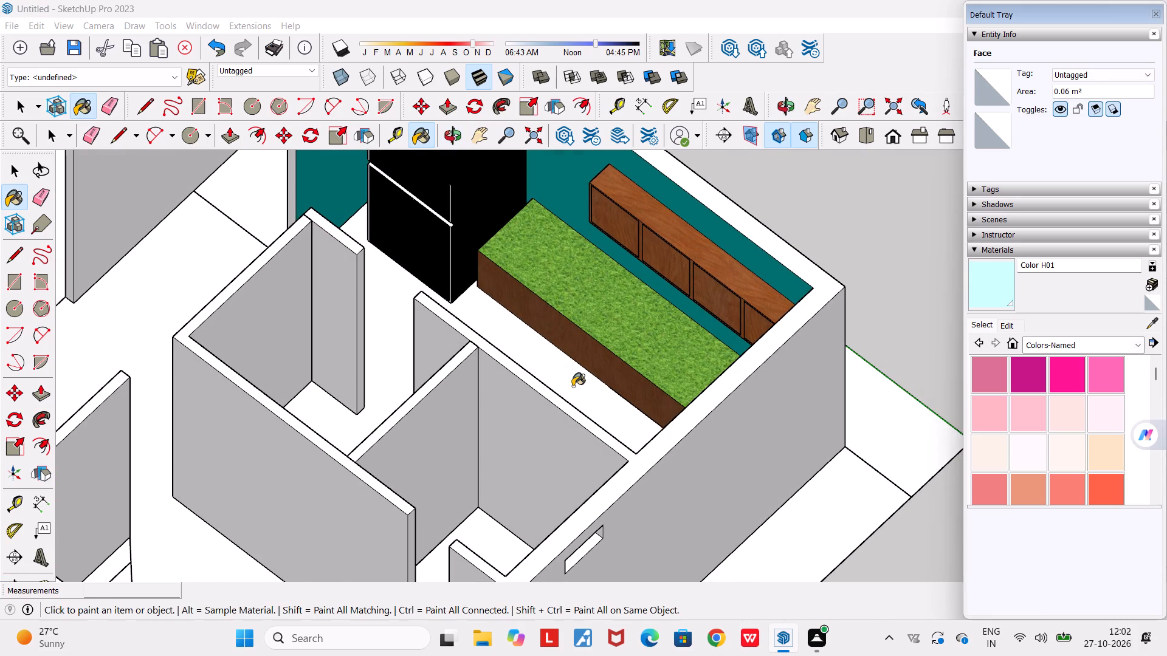
pyautogui.press('Escape')
pyautogui.press('space')
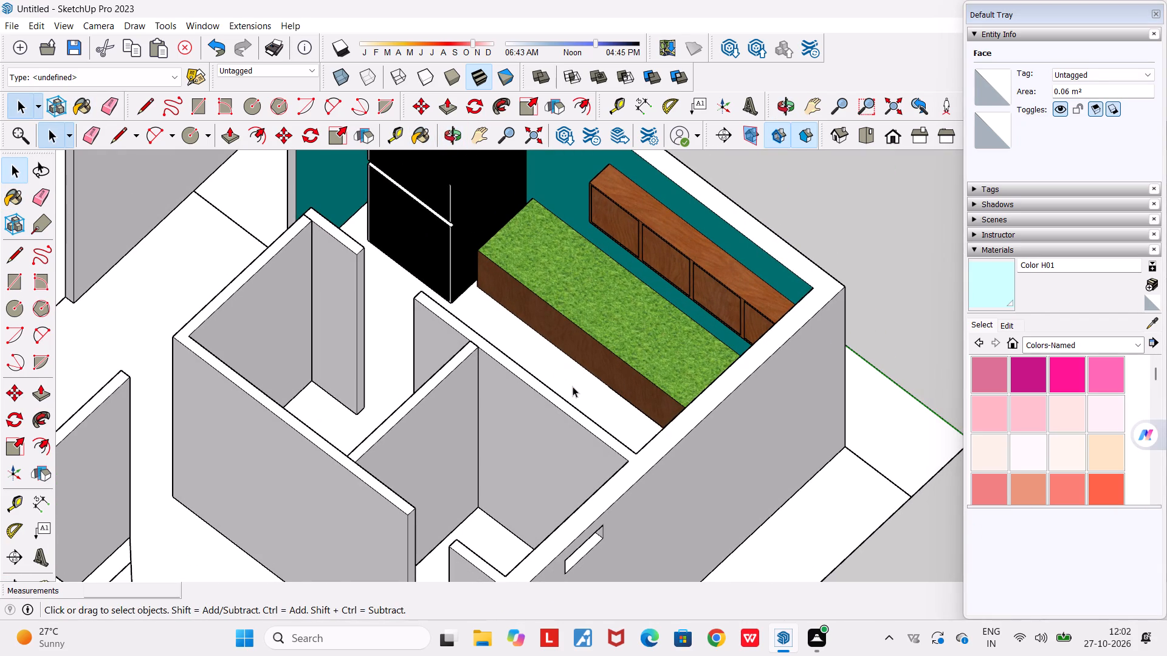
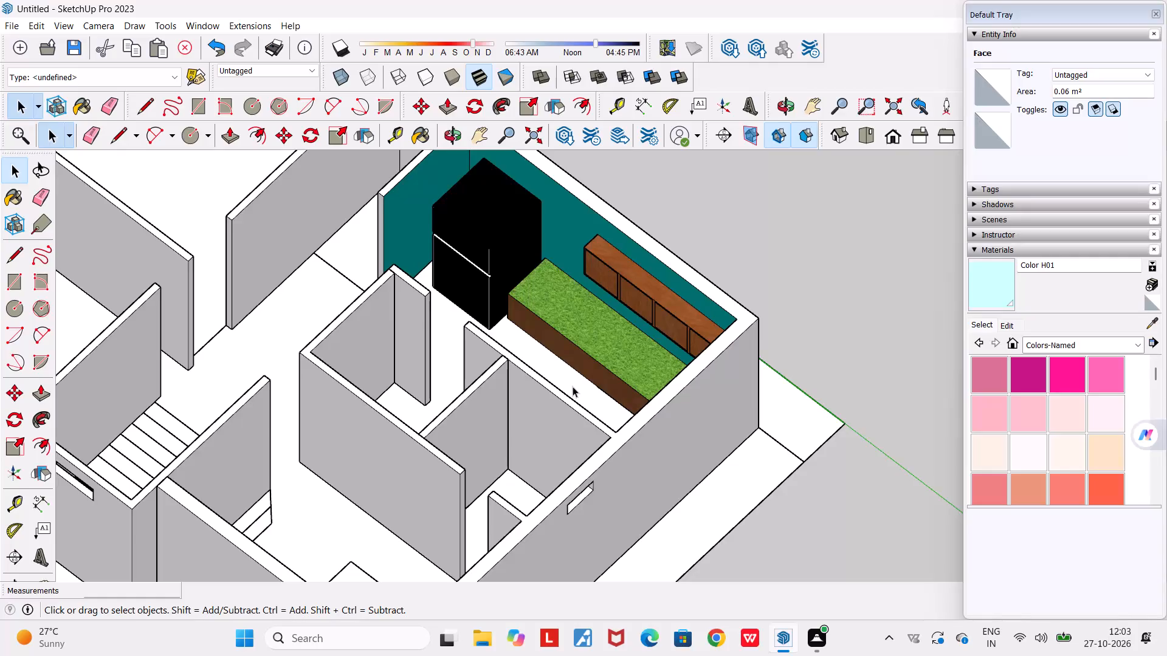
# Examine the kitchen's painted walls, green counter, wooden cabinets, sink and black refrigerator, and its bare floor, from several sides.
pyautogui.scroll(-5, 573, 386)
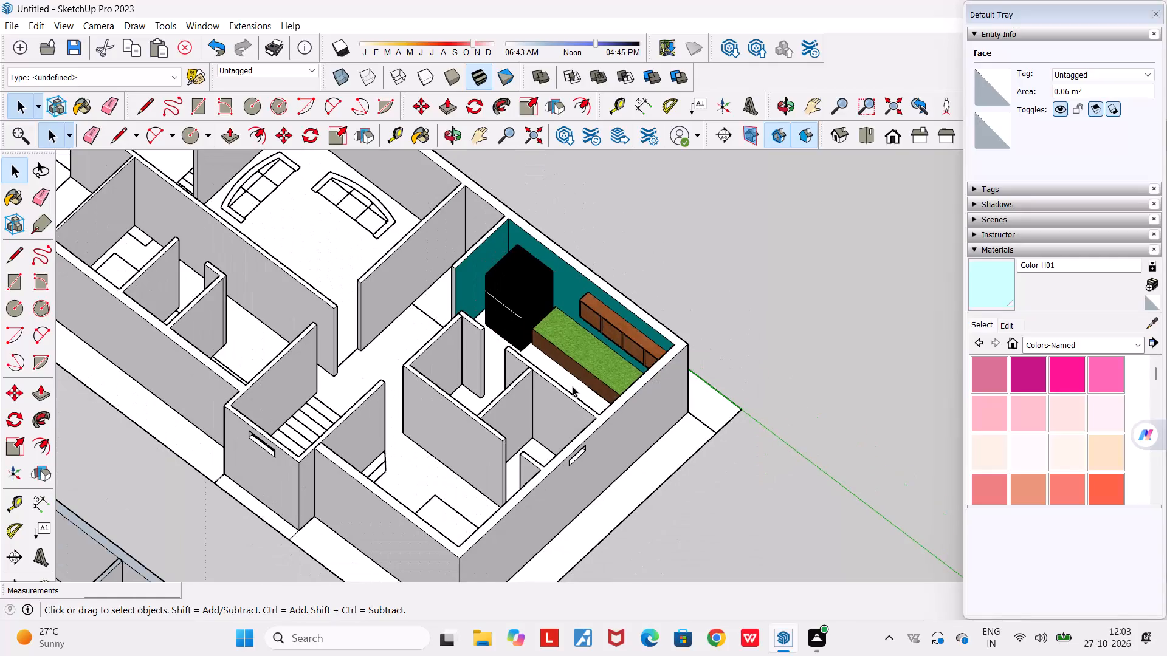
pyautogui.moveTo(715, 466); pyautogui.dragTo(1025, 487, button='middle')
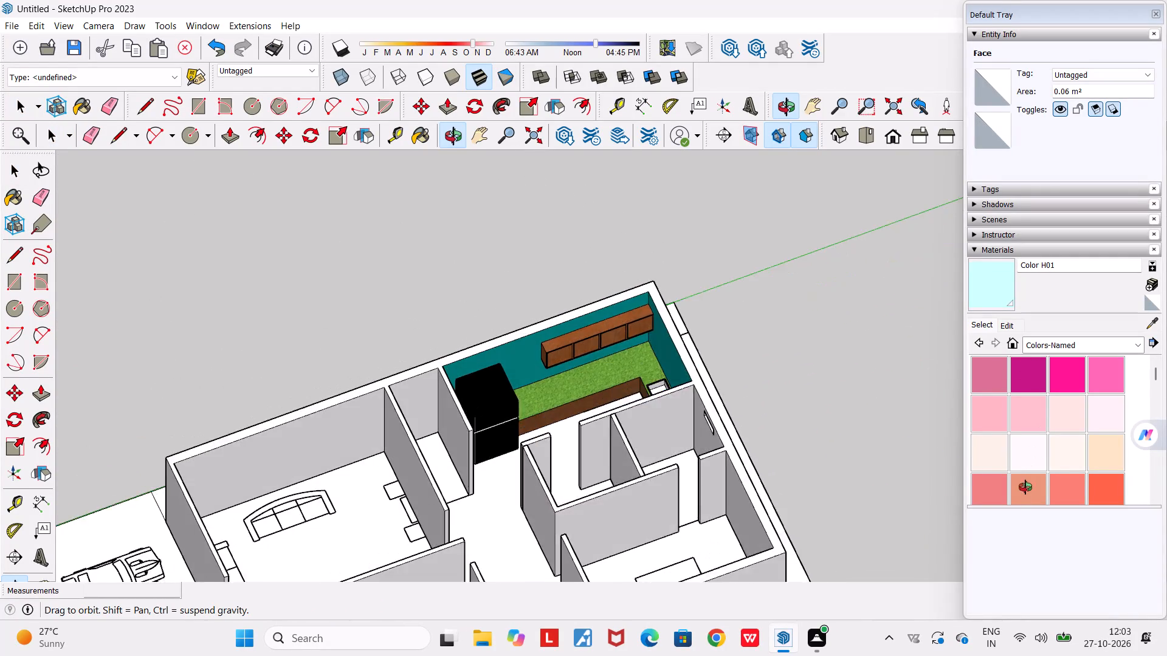
pyautogui.moveTo(1025, 487); pyautogui.dragTo(1002, 518, button='middle')
pyautogui.scroll(4, 545, 499)
pyautogui.moveTo(545, 499); pyautogui.dragTo(288, 536, button='middle')
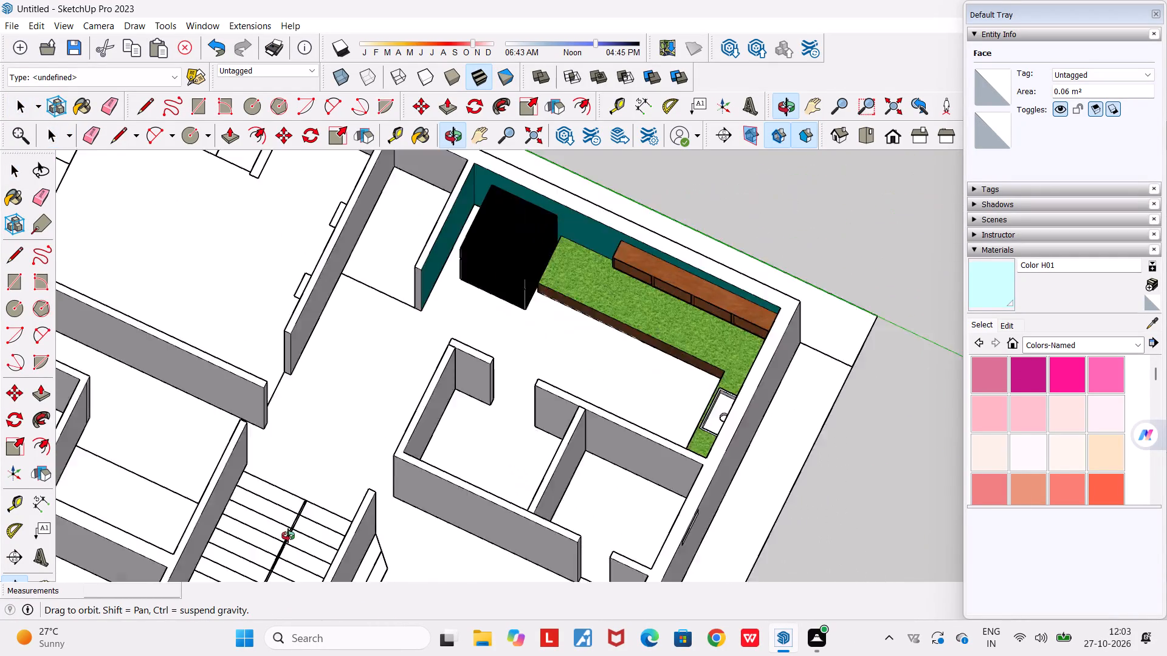
pyautogui.moveTo(288, 536); pyautogui.dragTo(1117, 454, button='middle')
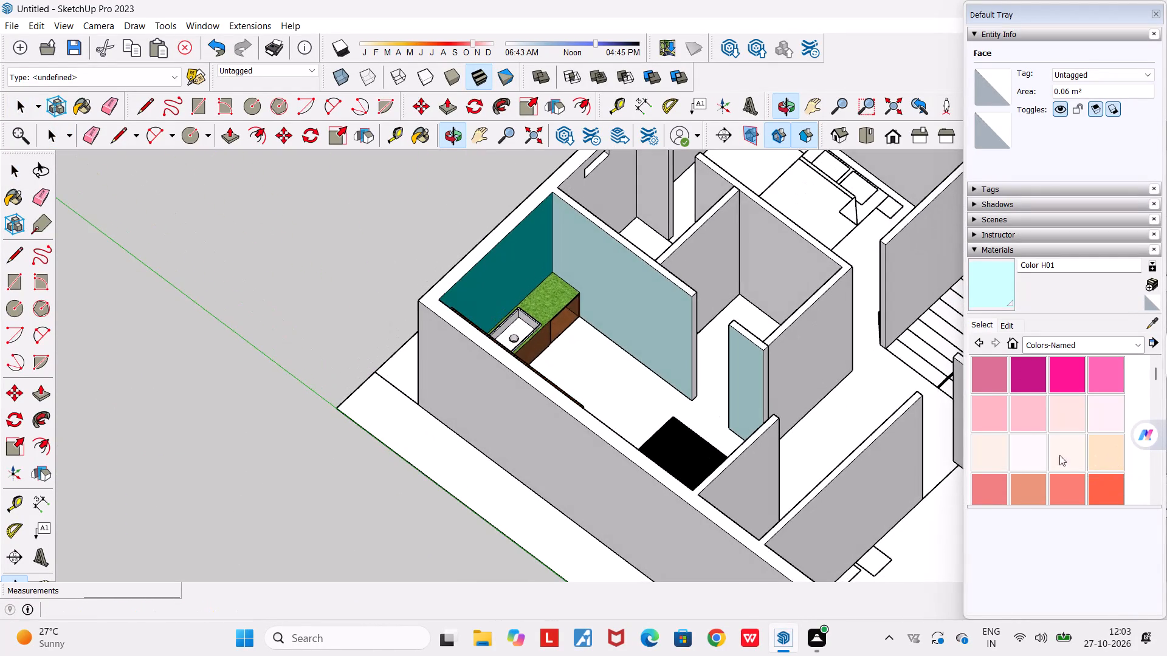
pyautogui.scroll(1, 704, 394)
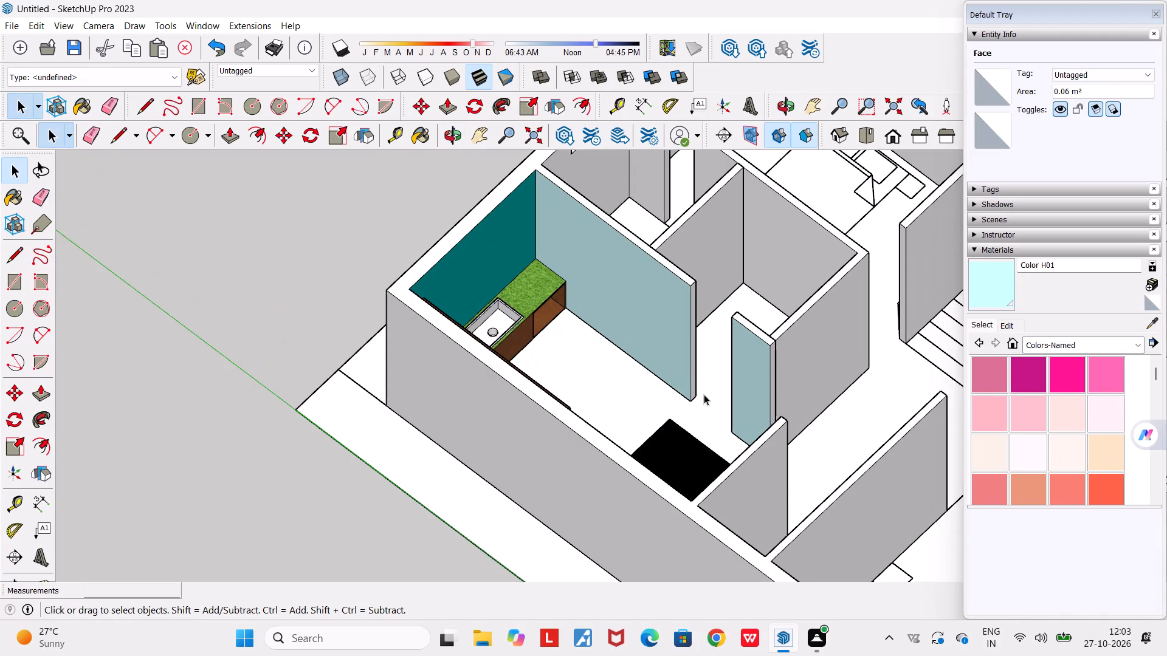
pyautogui.scroll(1, 704, 394)
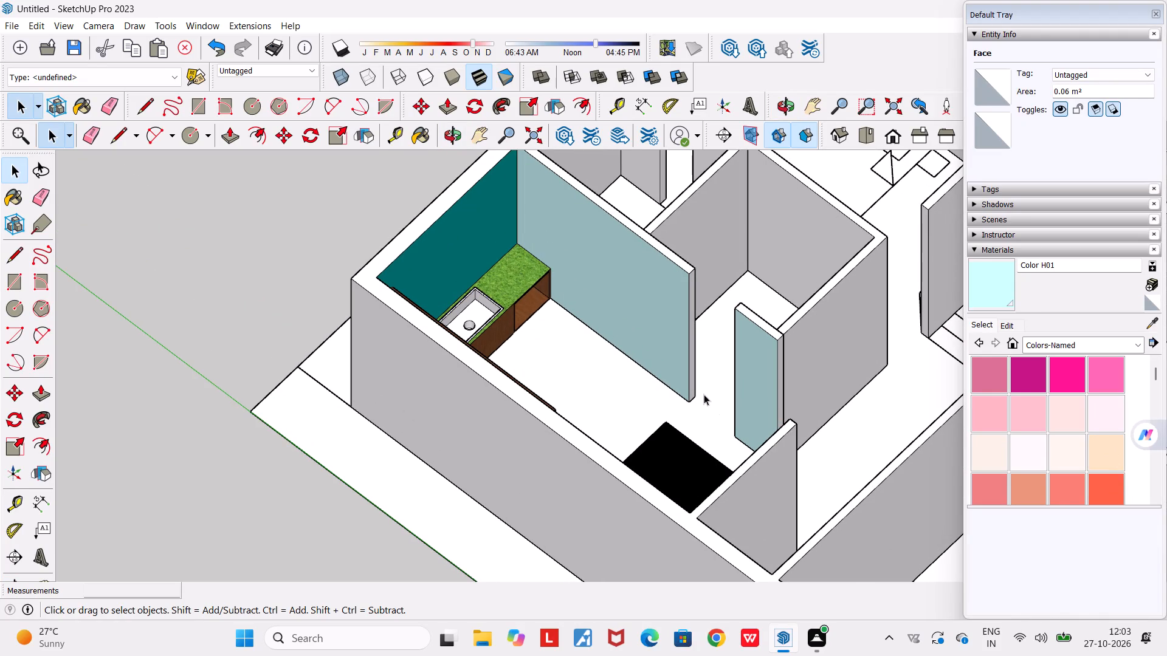
pyautogui.scroll(-1, 704, 394)
pyautogui.scroll(2, 704, 394)
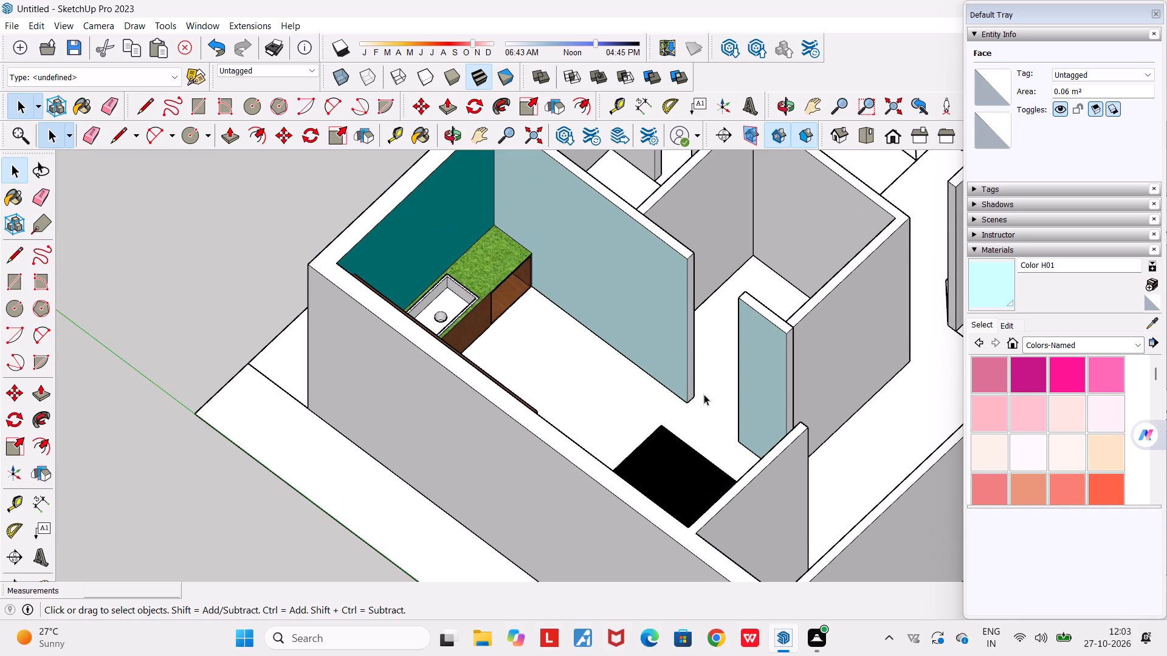
pyautogui.scroll(-6, 704, 394)
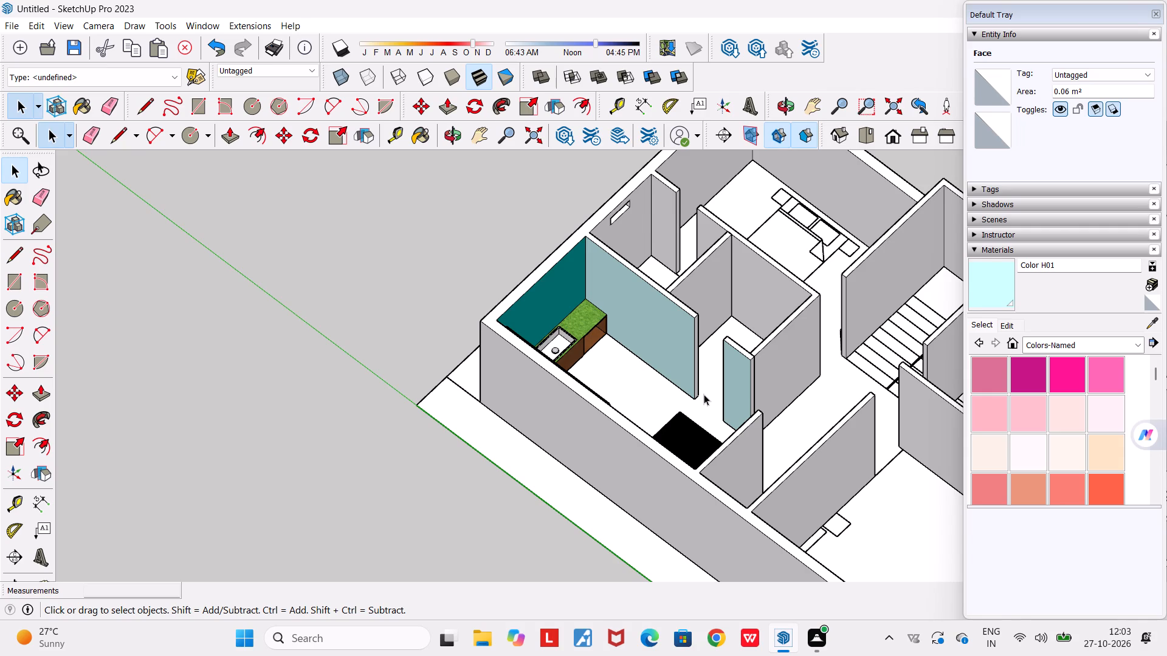
pyautogui.scroll(-4, 704, 394)
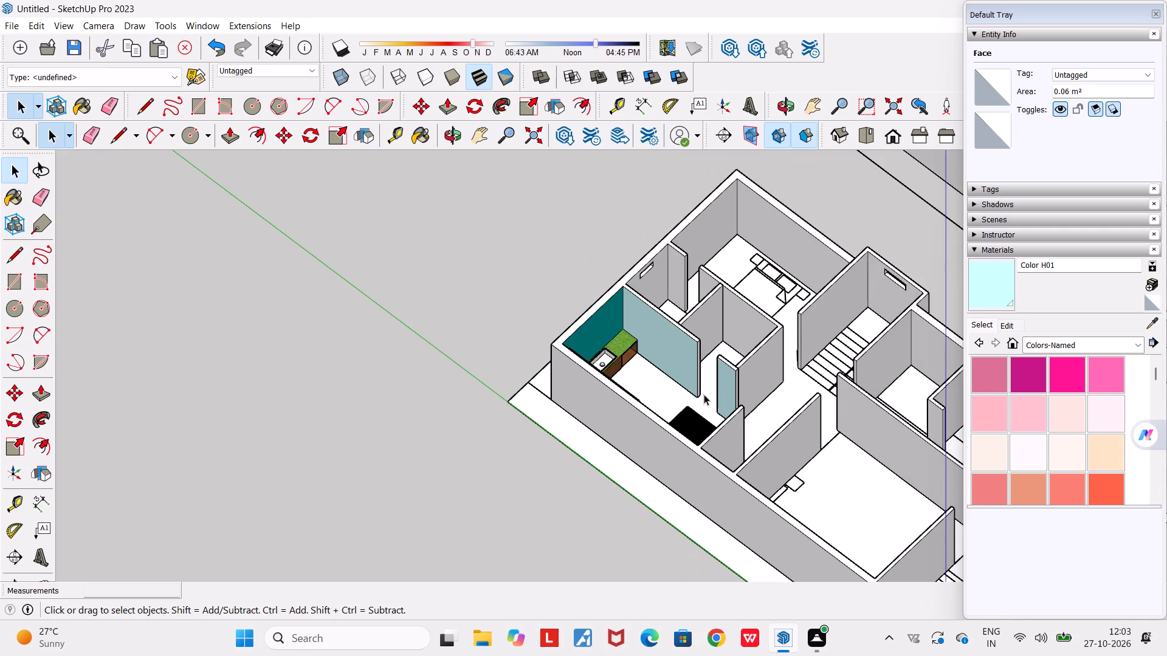
pyautogui.moveTo(704, 394); pyautogui.dragTo(329, 473, button='middle')
pyautogui.scroll(4, 460, 452)
pyautogui.moveTo(459, 450); pyautogui.dragTo(201, 292, button='middle')
pyautogui.scroll(6, 518, 290)
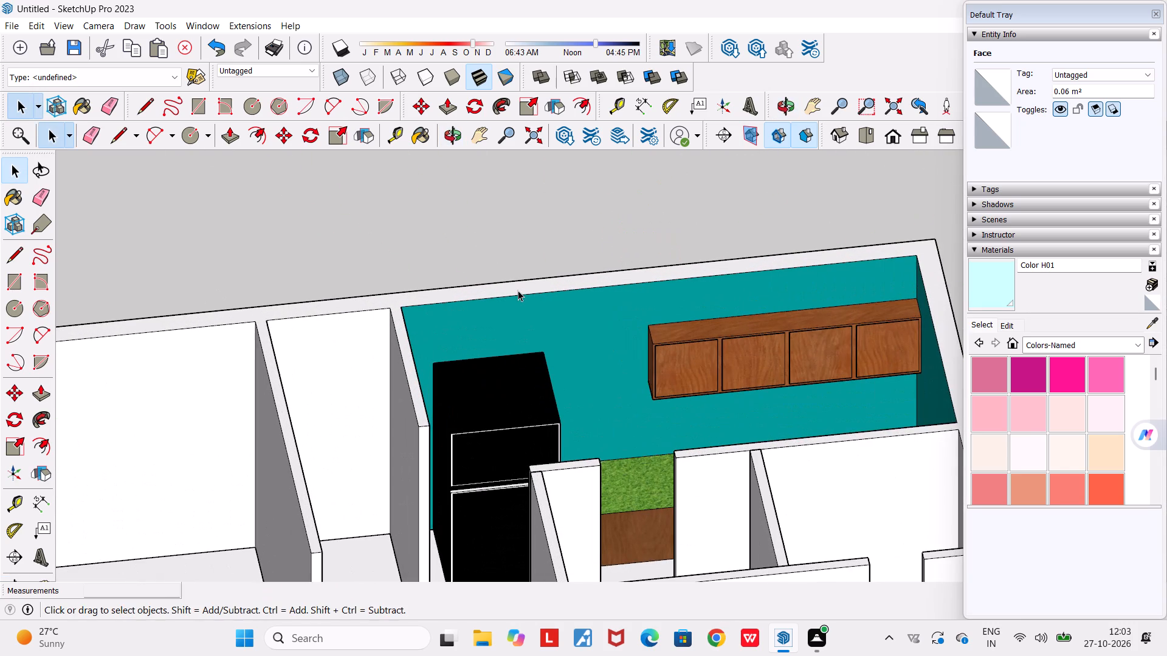
pyautogui.moveTo(712, 432); pyautogui.dragTo(985, 459, button='middle')
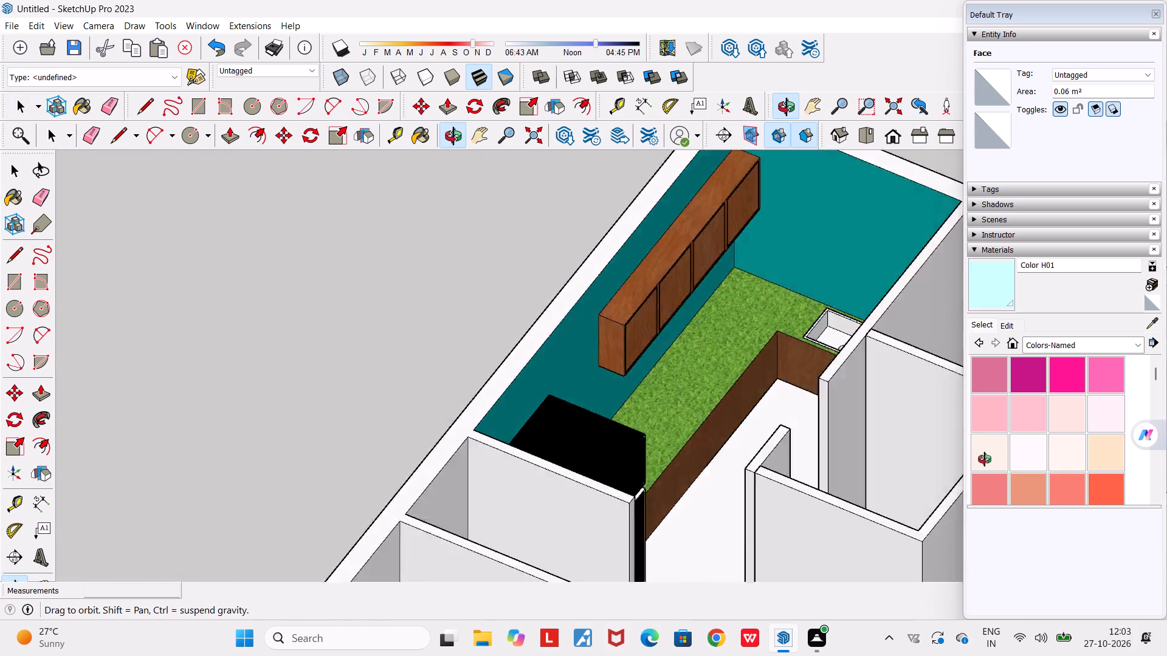
pyautogui.moveTo(985, 459); pyautogui.dragTo(1166, 458, button='middle')
pyautogui.moveTo(743, 448); pyautogui.dragTo(962, 443, button='middle')
pyautogui.scroll(4, 875, 276)
pyautogui.moveTo(824, 353); pyautogui.dragTo(824, 354, button='middle')
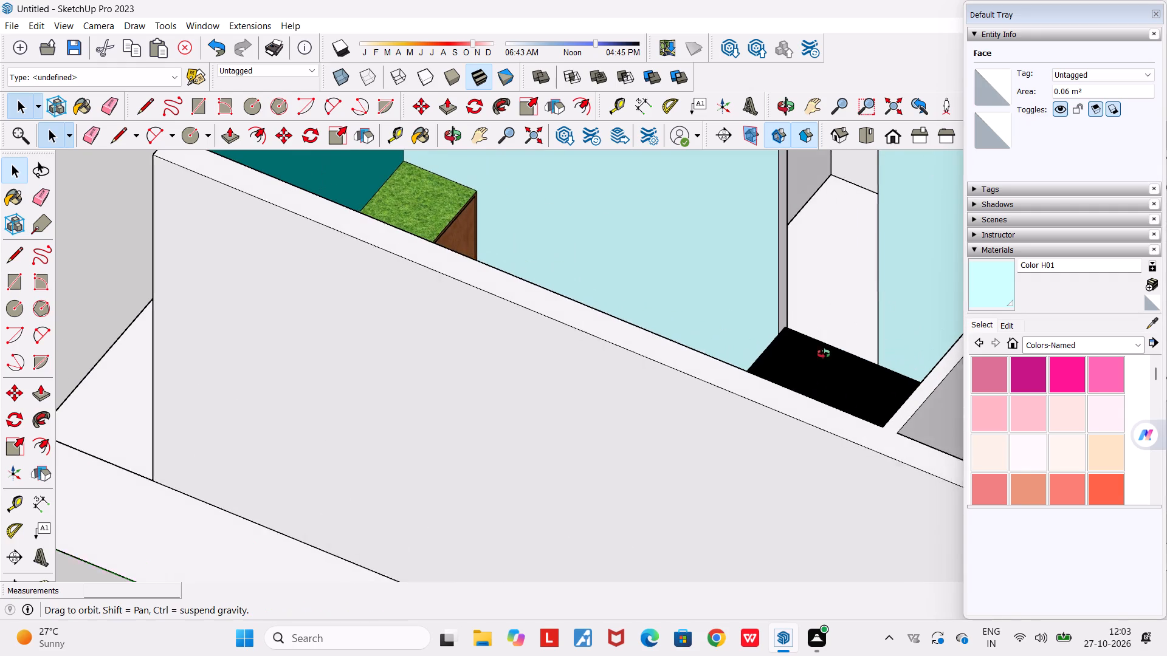
pyautogui.moveTo(824, 354); pyautogui.dragTo(266, 394, button='middle')
pyautogui.scroll(4, 267, 392)
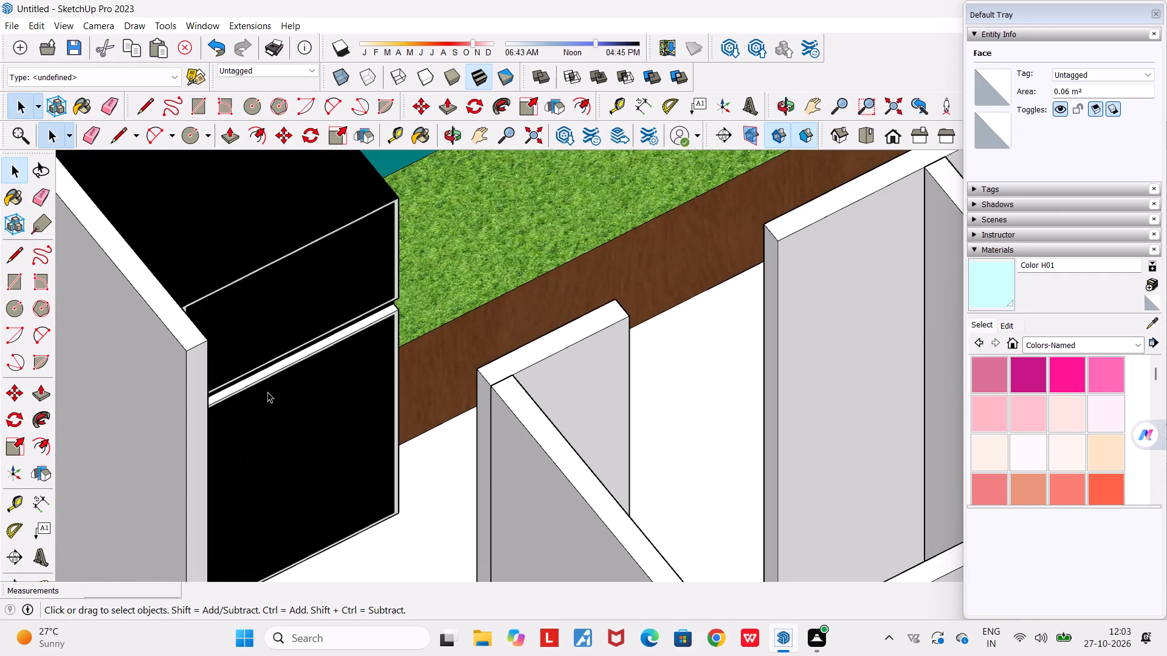
pyautogui.moveTo(447, 429); pyautogui.dragTo(773, 460, button='middle')
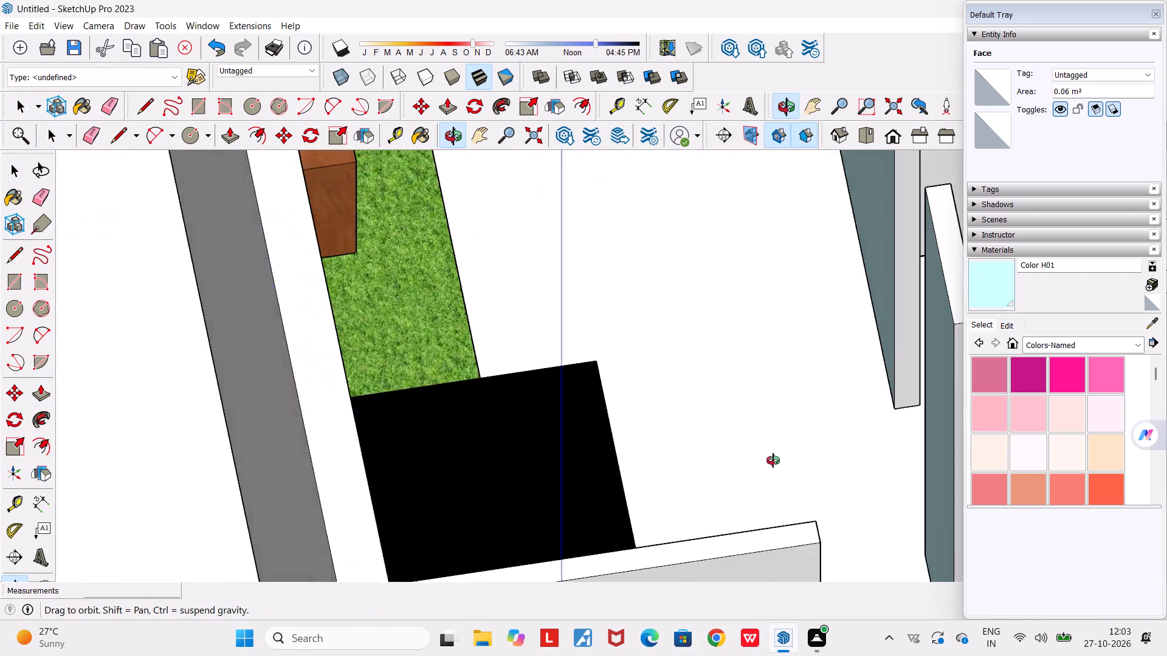
pyautogui.moveTo(773, 460); pyautogui.dragTo(1000, 445, button='middle')
pyautogui.scroll(-4, 1000, 445)
pyautogui.scroll(-12, 880, 350)
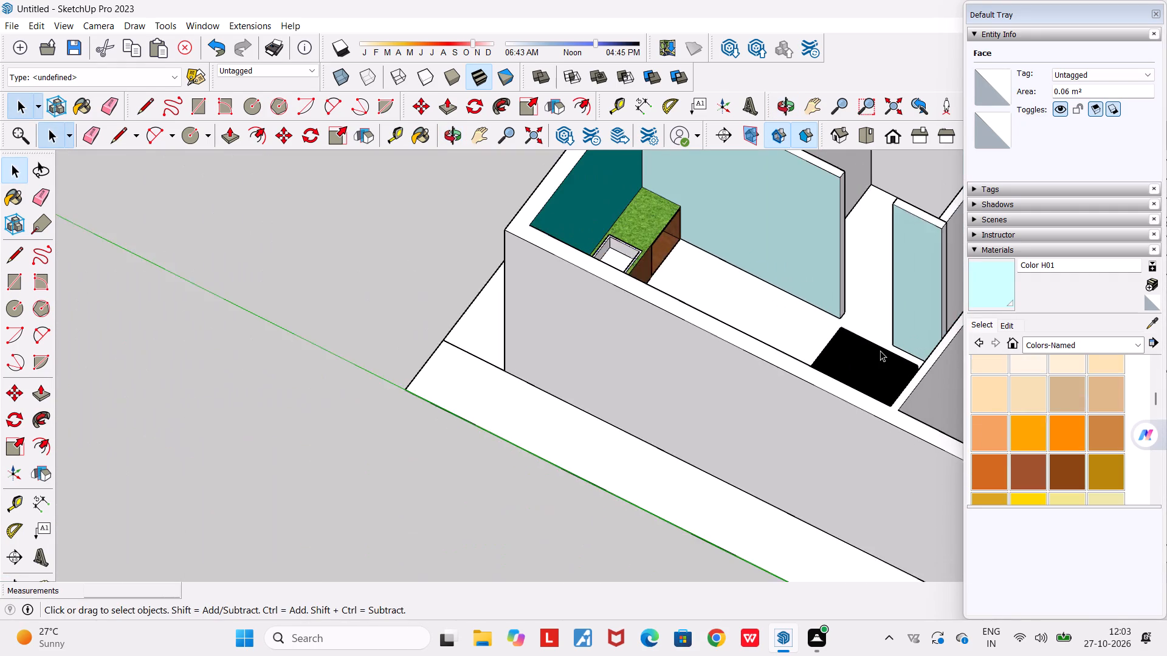
pyautogui.moveTo(880, 313); pyautogui.dragTo(375, 326, button='middle')
pyautogui.scroll(-8, 375, 326)
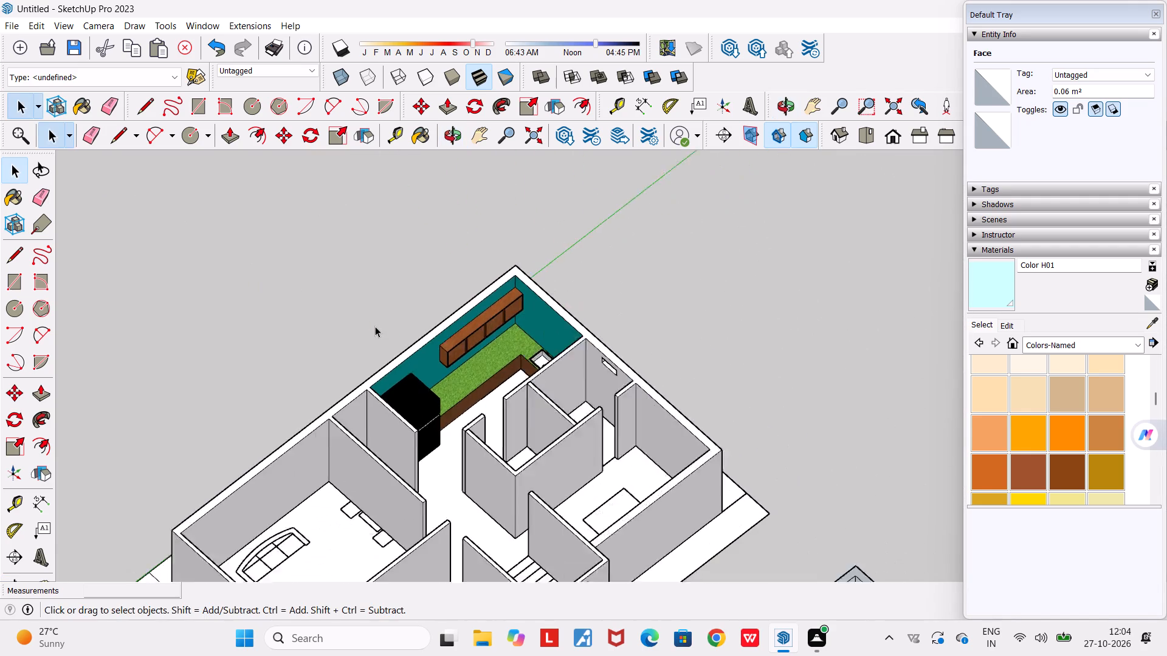
pyautogui.scroll(-2, 375, 326)
pyautogui.moveTo(420, 465); pyautogui.dragTo(742, 449, button='middle')
pyautogui.scroll(4, 641, 491)
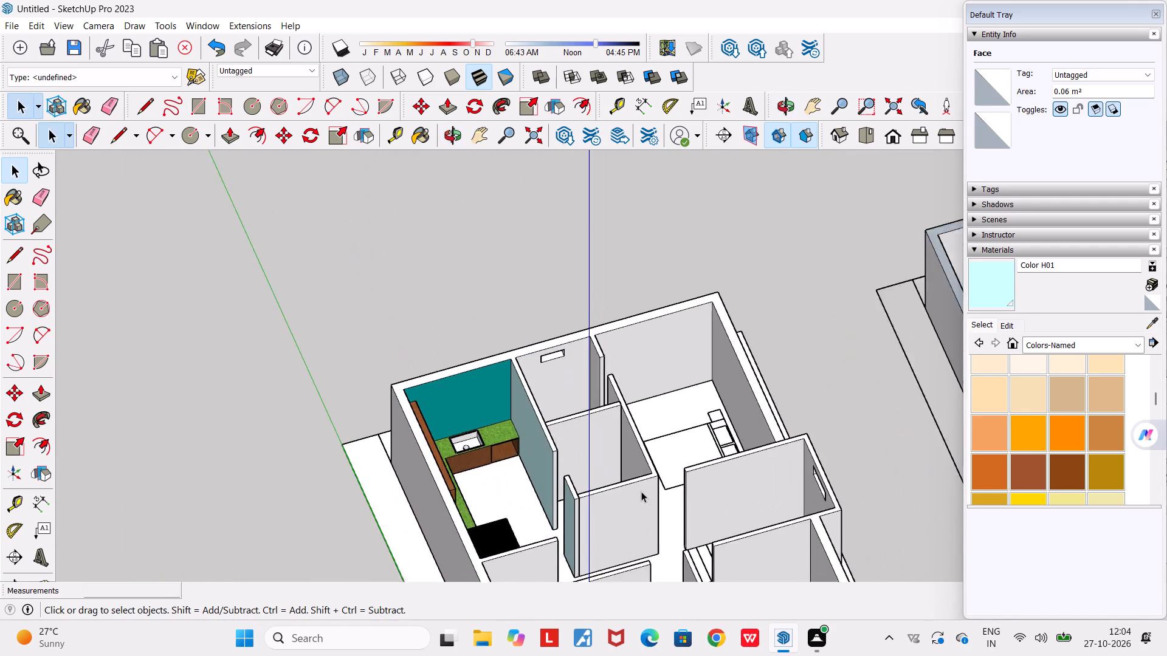
pyautogui.scroll(1, 641, 491)
pyautogui.moveTo(630, 502); pyautogui.dragTo(865, 490, button='middle')
pyautogui.scroll(5, 798, 494)
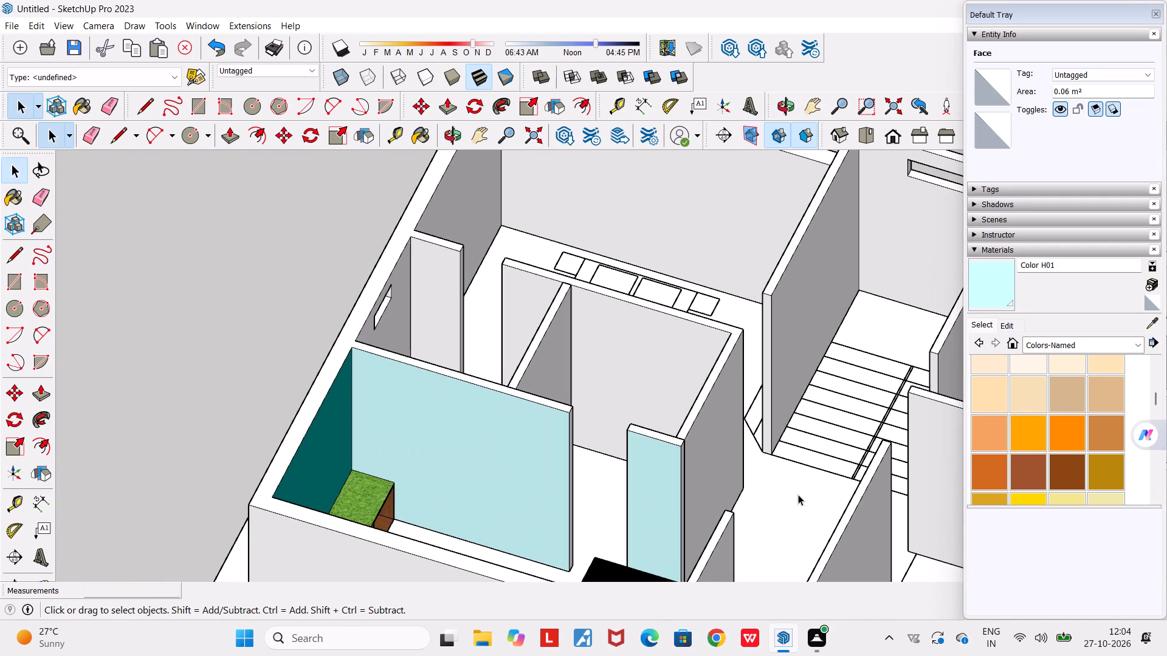
pyautogui.moveTo(680, 460); pyautogui.dragTo(277, 571, button='middle')
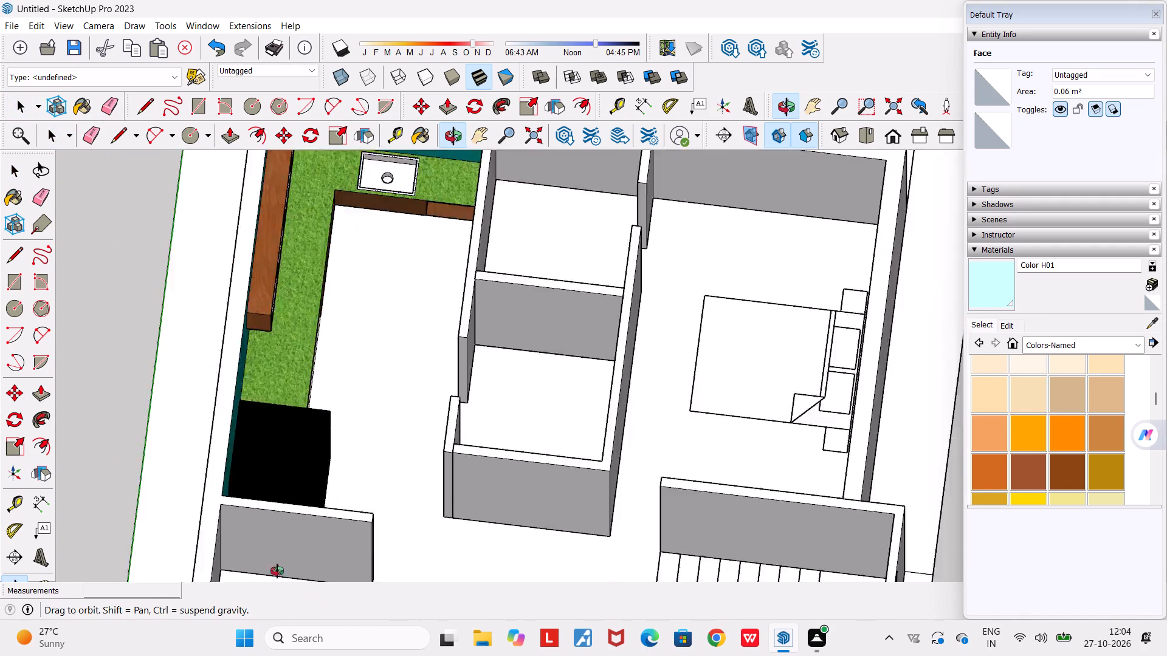
pyautogui.moveTo(277, 571); pyautogui.dragTo(105, 440, button='middle')
pyautogui.scroll(-4, 105, 439)
pyautogui.scroll(-5, 272, 360)
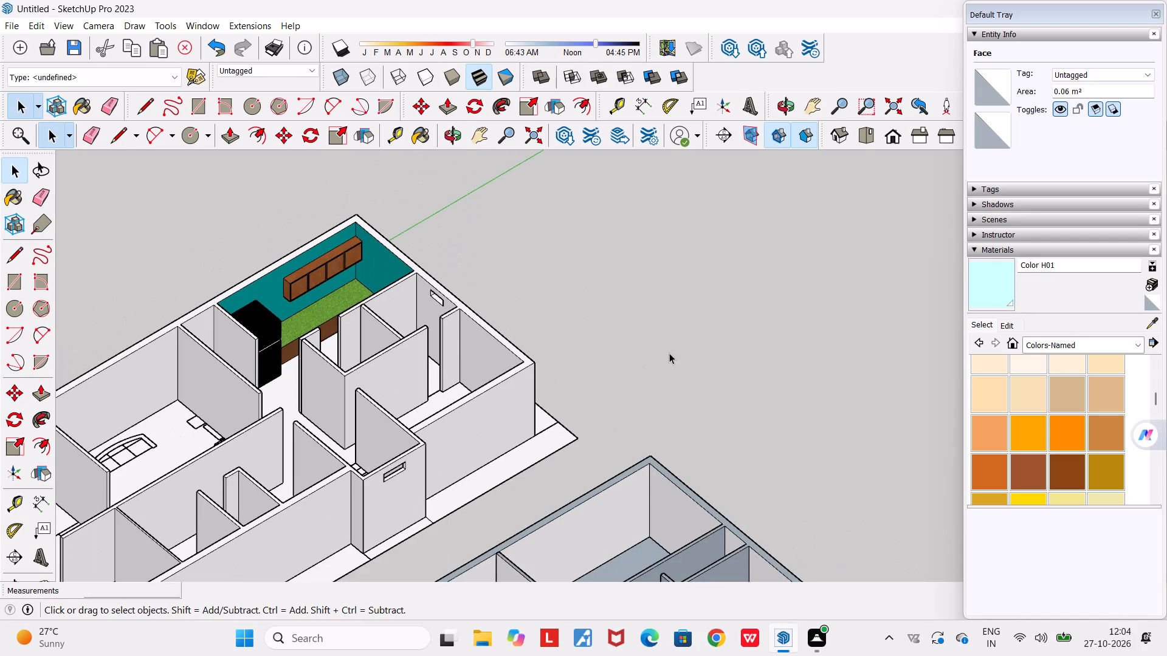
# Look over the separate building models, and inspect the kitchen and the rooms around it from above.
pyautogui.moveTo(669, 352); pyautogui.dragTo(257, 348, button='middle')
pyautogui.scroll(-10, 263, 346)
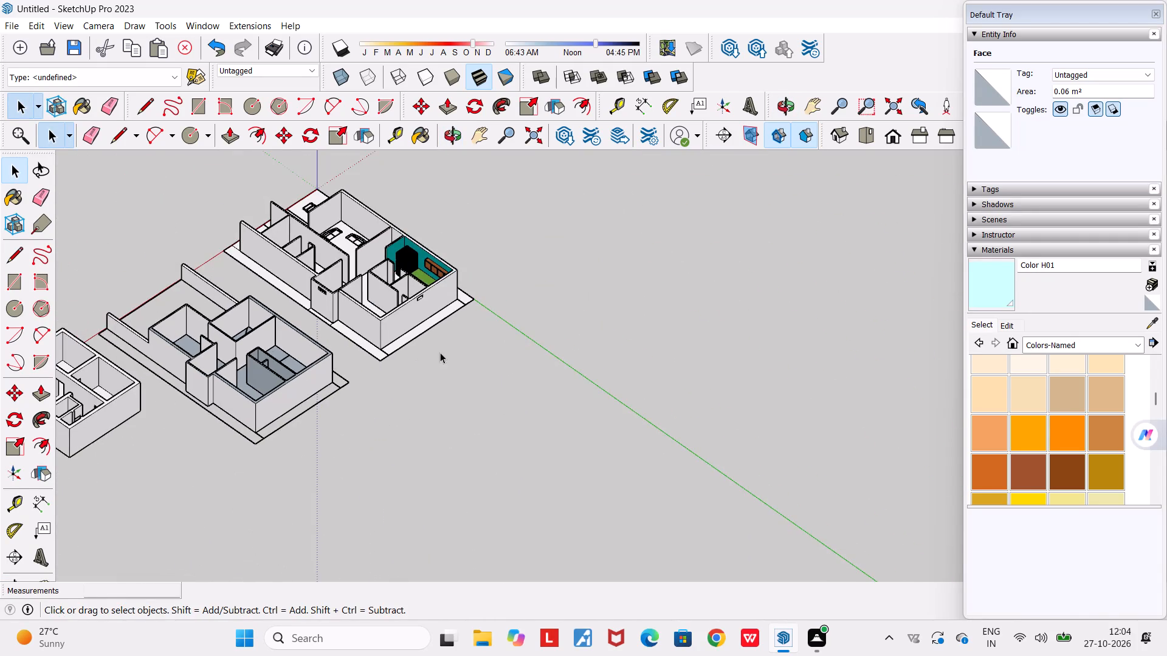
pyautogui.moveTo(896, 298); pyautogui.dragTo(1030, 265, button='middle')
pyautogui.moveTo(462, 440); pyautogui.dragTo(709, 443, button='middle')
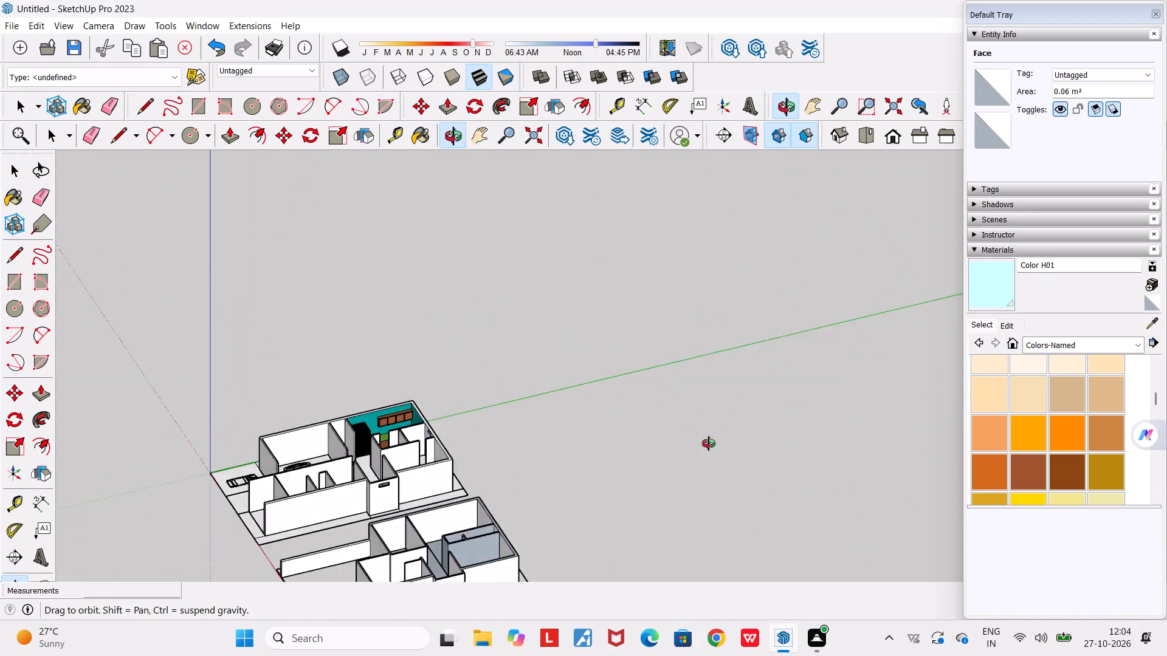
pyautogui.moveTo(709, 443); pyautogui.dragTo(1016, 382, button='middle')
pyautogui.scroll(-6, 724, 428)
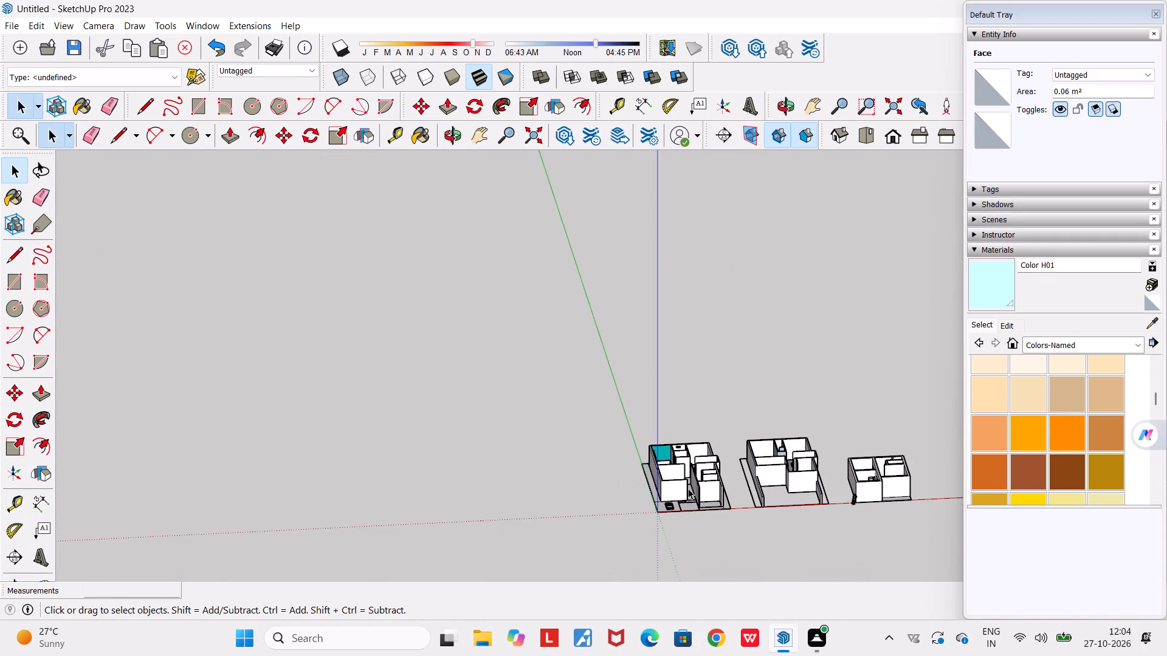
pyautogui.moveTo(707, 527); pyautogui.dragTo(929, 597, button='middle')
pyautogui.scroll(3, 686, 461)
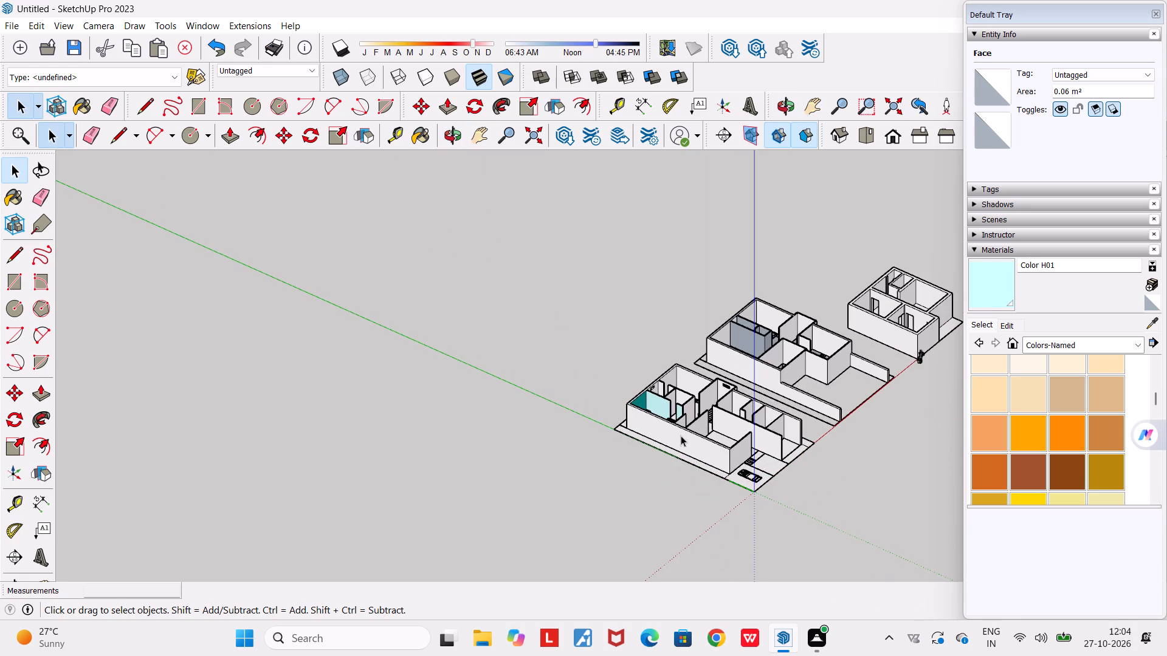
pyautogui.scroll(4, 677, 410)
pyautogui.moveTo(679, 439); pyautogui.dragTo(680, 487, button='middle')
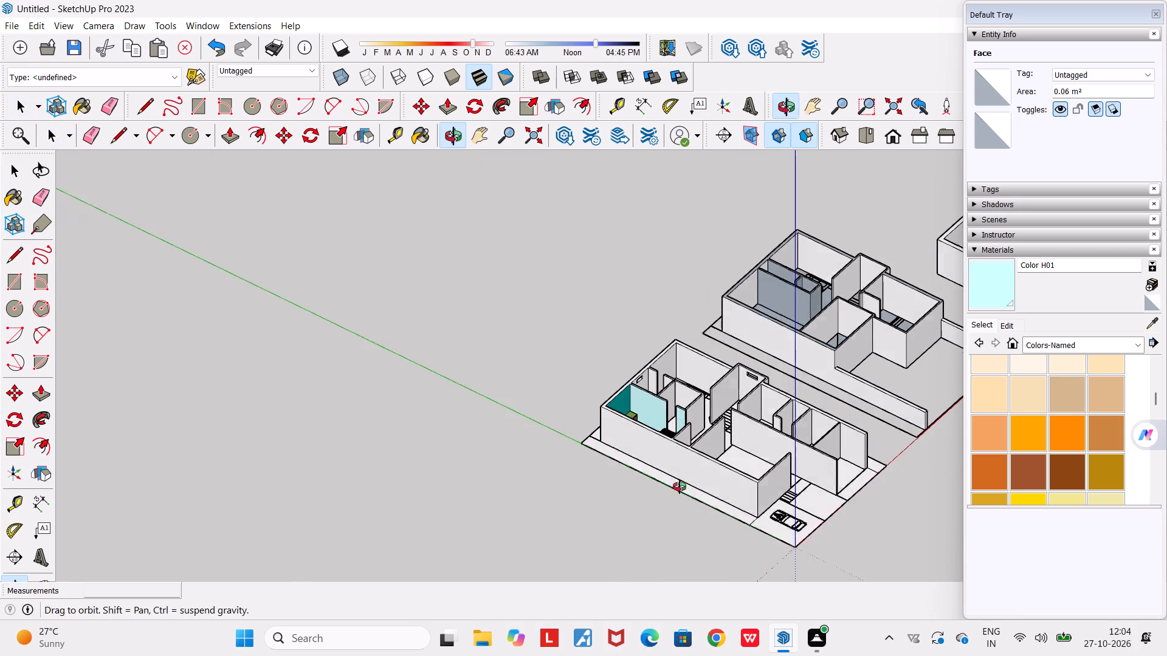
pyautogui.moveTo(680, 487); pyautogui.dragTo(679, 527, button='middle')
pyautogui.scroll(11, 684, 442)
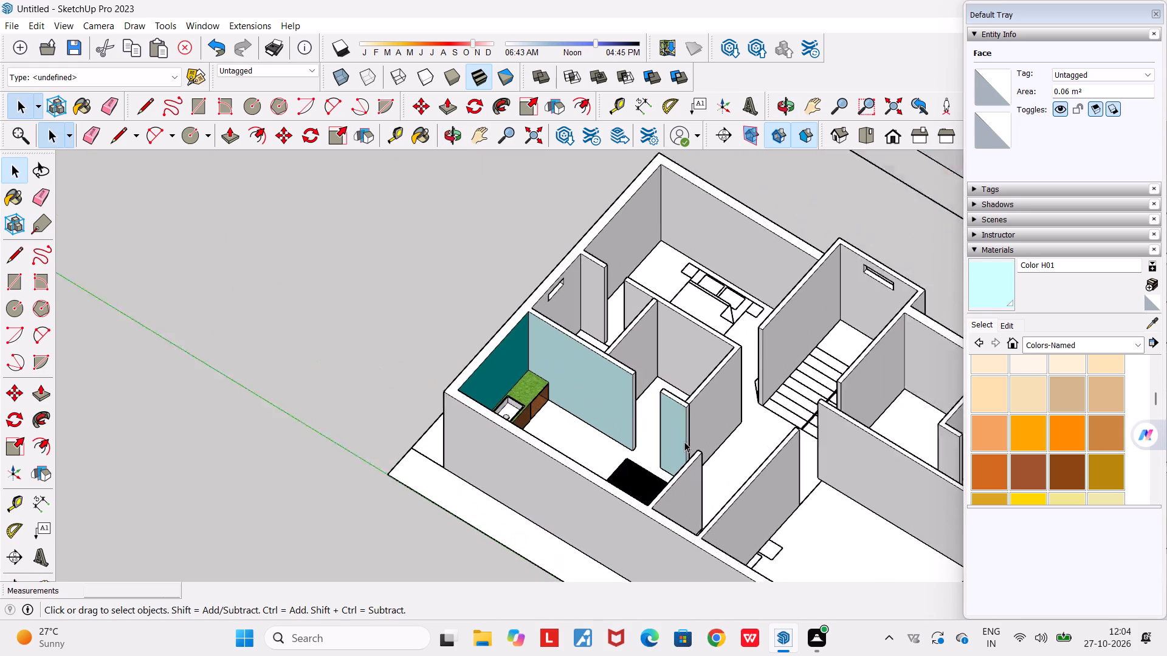
pyautogui.scroll(1, 684, 442)
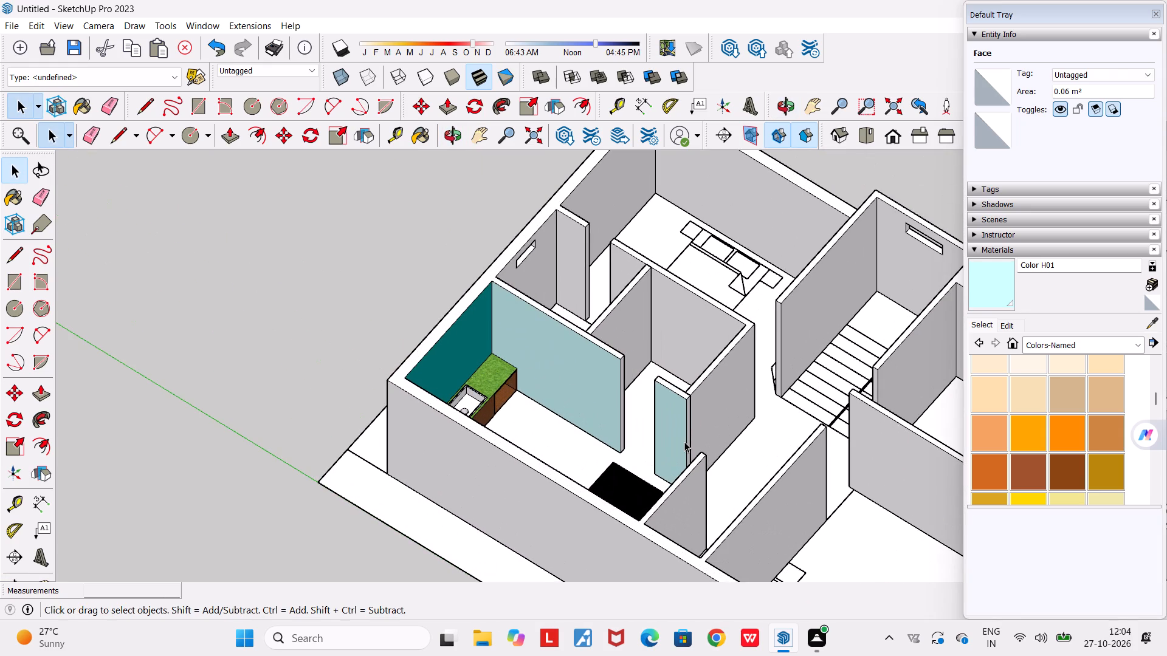
pyautogui.moveTo(687, 442); pyautogui.dragTo(687, 511, button='middle')
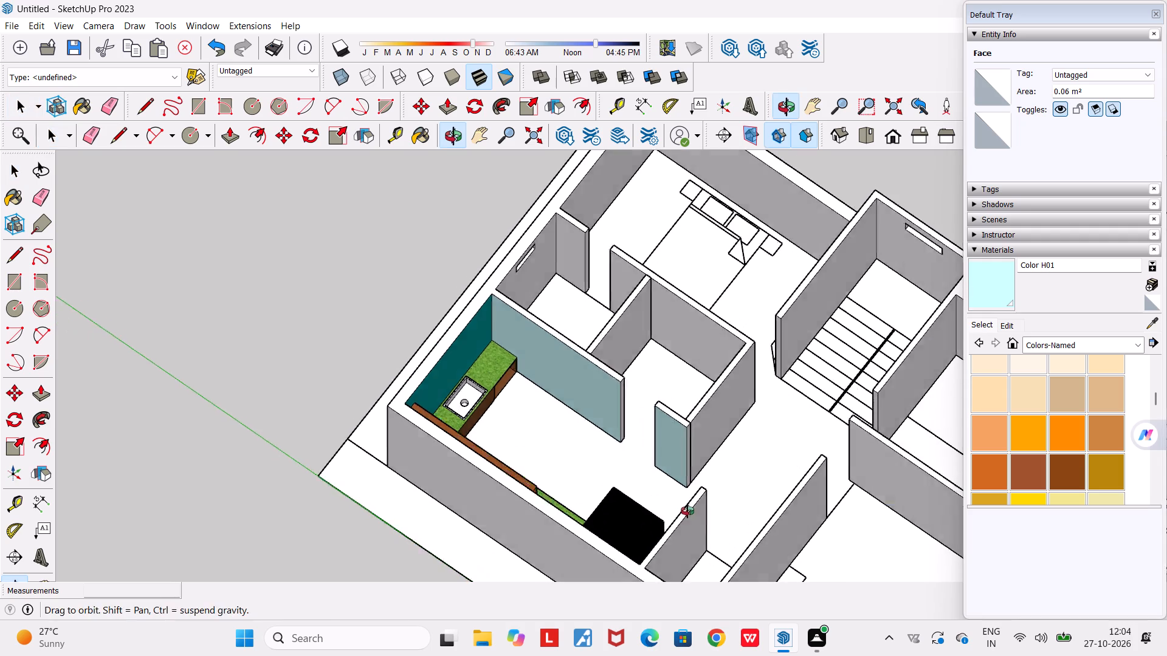
pyautogui.moveTo(687, 511); pyautogui.dragTo(686, 519, button='middle')
pyautogui.scroll(4, 687, 462)
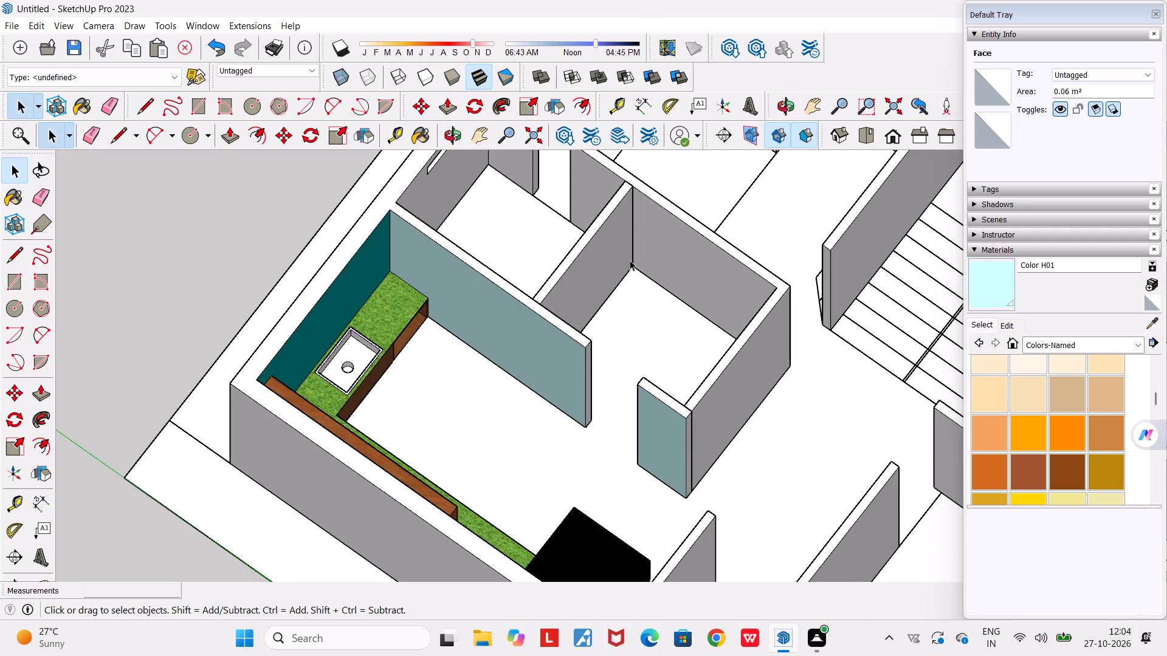
# Paint the house's floor, including the kitchen, with the Tile Various Tan material from the Tile collection.
pyautogui.scroll(-6, 602, 264)
pyautogui.moveTo(666, 323); pyautogui.dragTo(163, 287, button='middle')
pyautogui.moveTo(735, 327); pyautogui.dragTo(525, 329, button='middle')
pyautogui.moveTo(537, 337); pyautogui.dragTo(538, 337, button='middle')
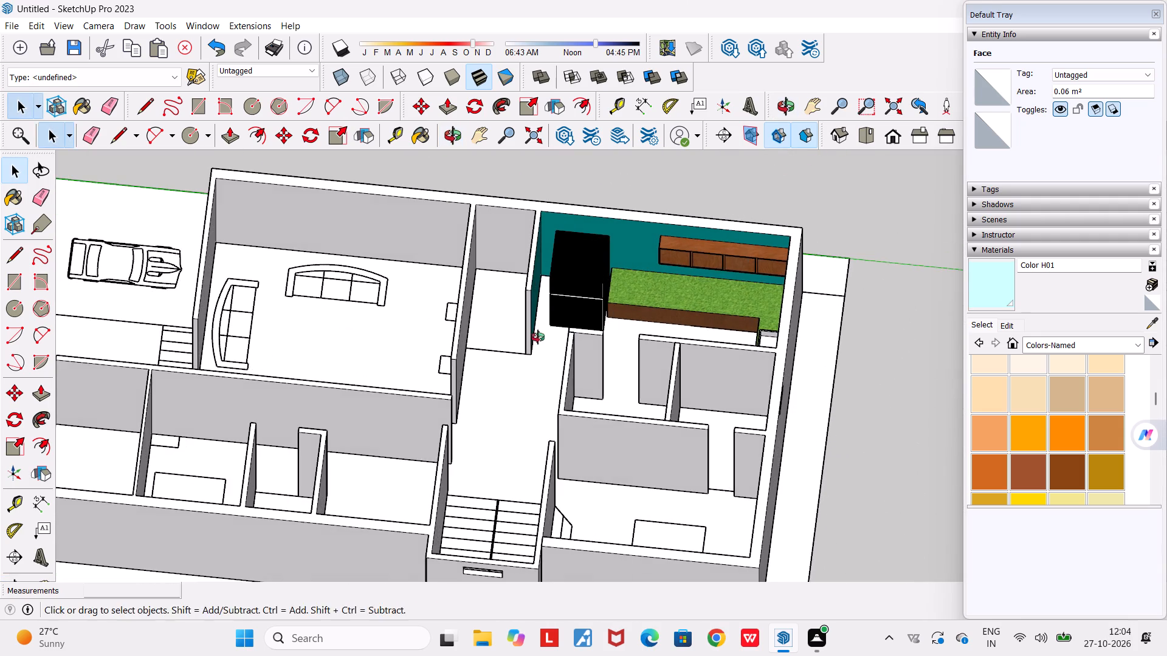
pyautogui.moveTo(538, 337); pyautogui.dragTo(950, 354, button='middle')
pyautogui.click(1107, 335)
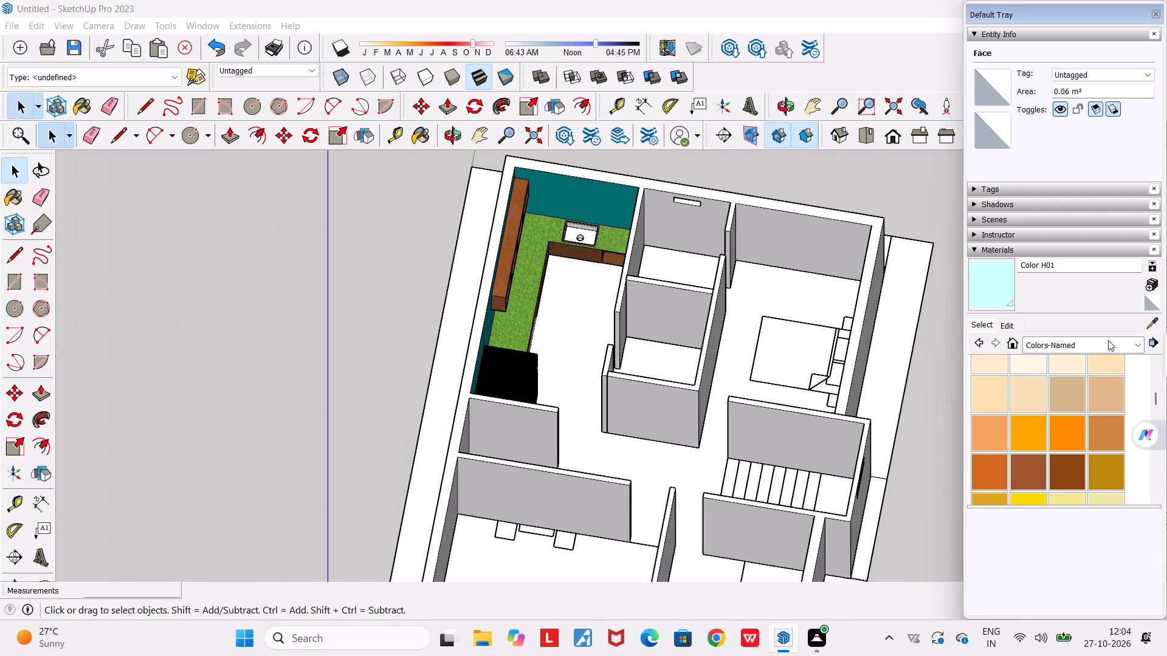
pyautogui.click(1108, 340)
pyautogui.click(1069, 524)
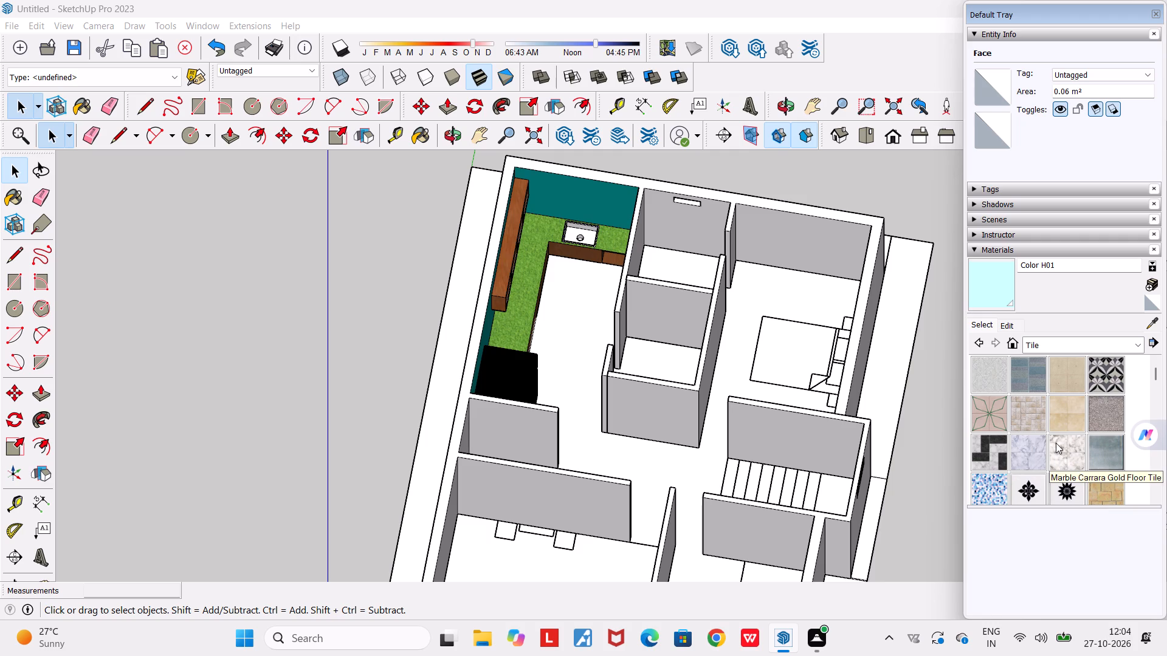
pyautogui.scroll(4, 1056, 443)
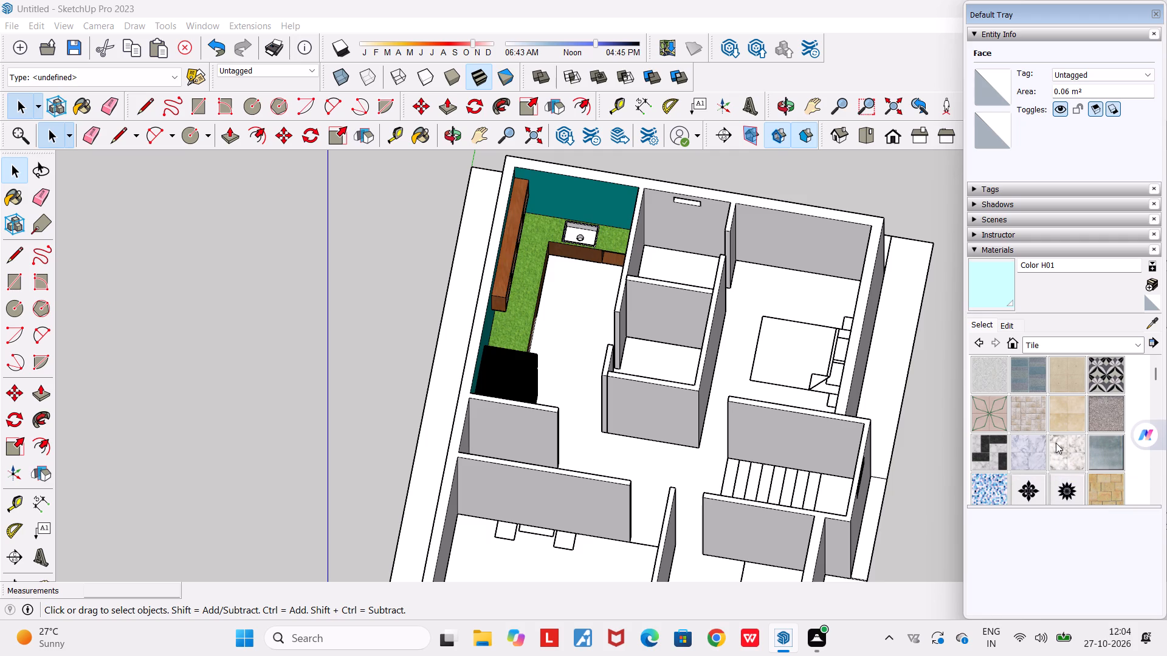
pyautogui.scroll(-2, 1056, 443)
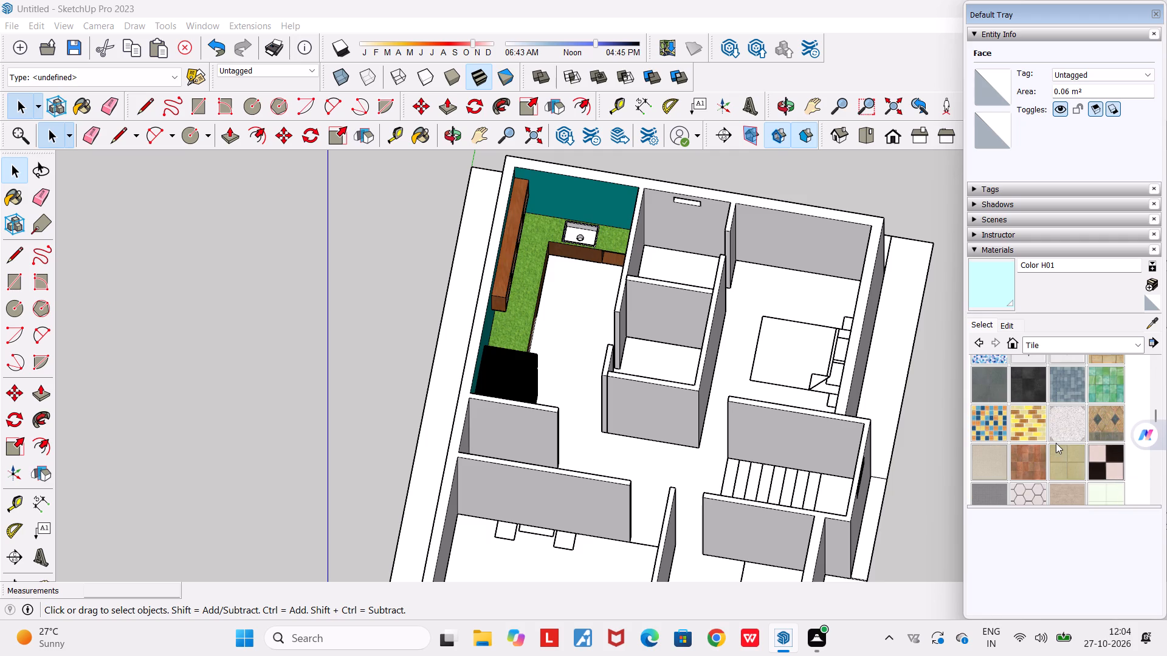
pyautogui.scroll(-2, 1056, 443)
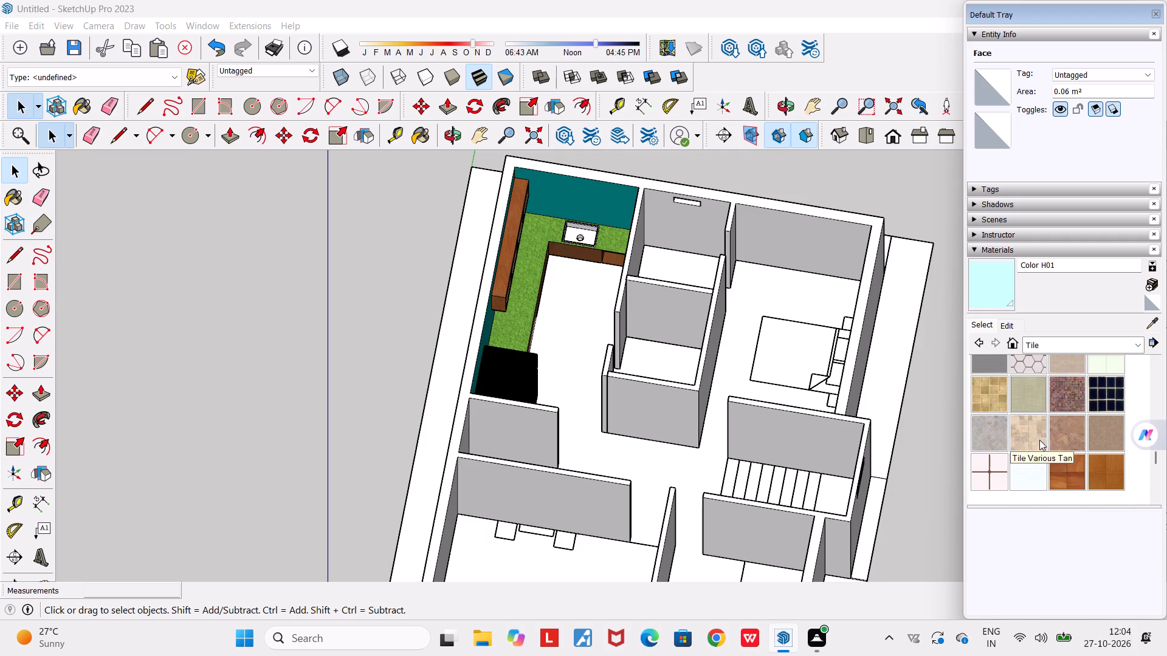
pyautogui.click(1039, 439)
pyautogui.click(558, 347)
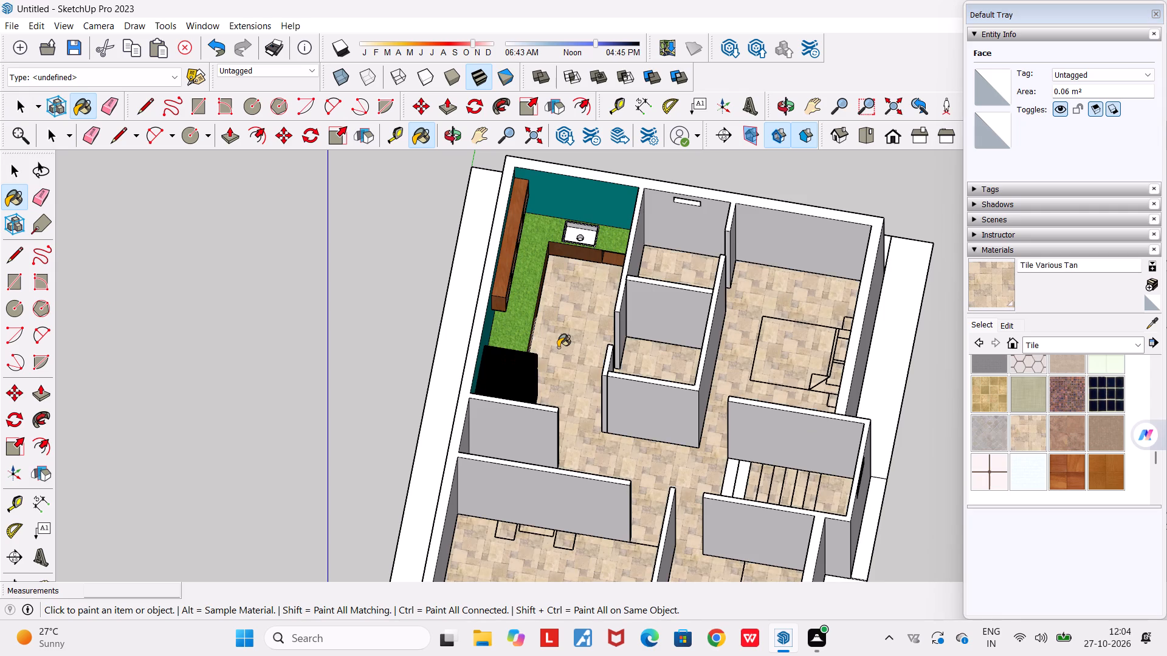
pyautogui.moveTo(625, 446); pyautogui.dragTo(701, 316, button='middle')
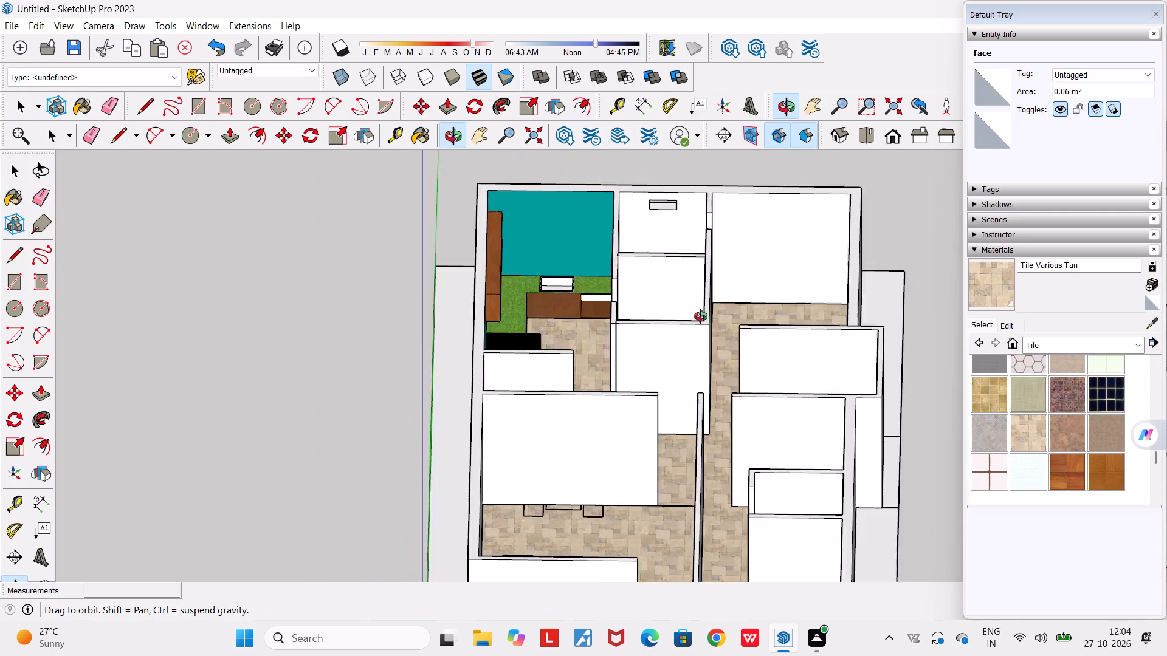
pyautogui.moveTo(701, 316); pyautogui.dragTo(509, 371, button='middle')
pyautogui.press('space')
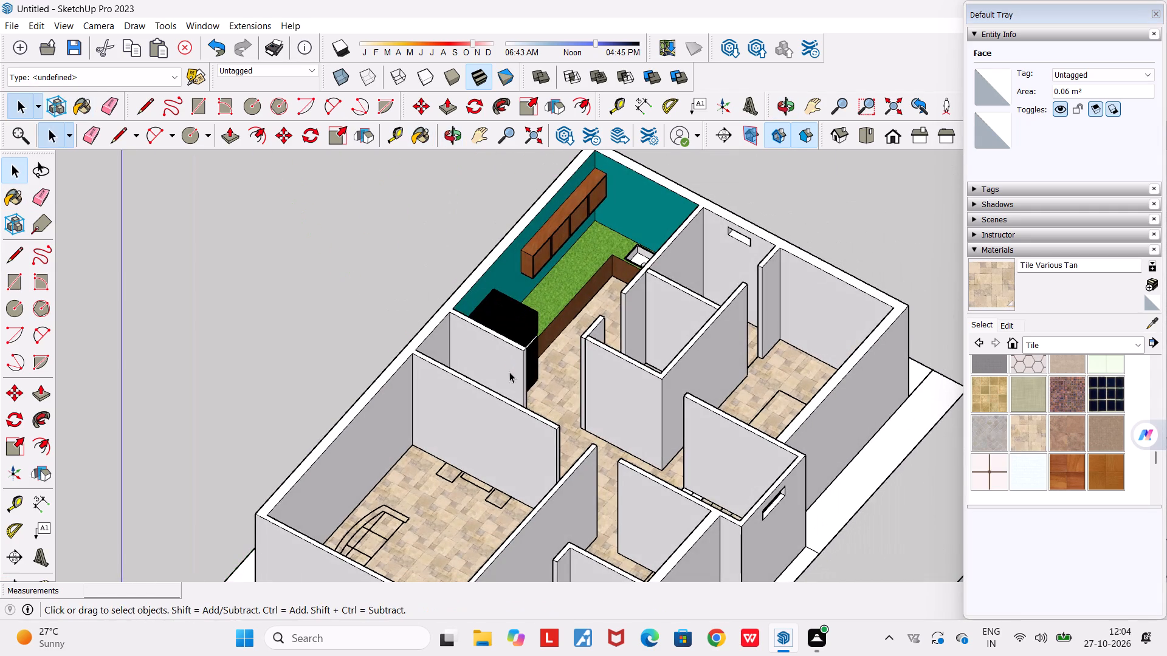
# Bring the small rooms beside the kitchen into close view and browse the material collections for their finish.
pyautogui.moveTo(677, 404); pyautogui.dragTo(822, 400, button='middle')
pyautogui.scroll(3, 679, 237)
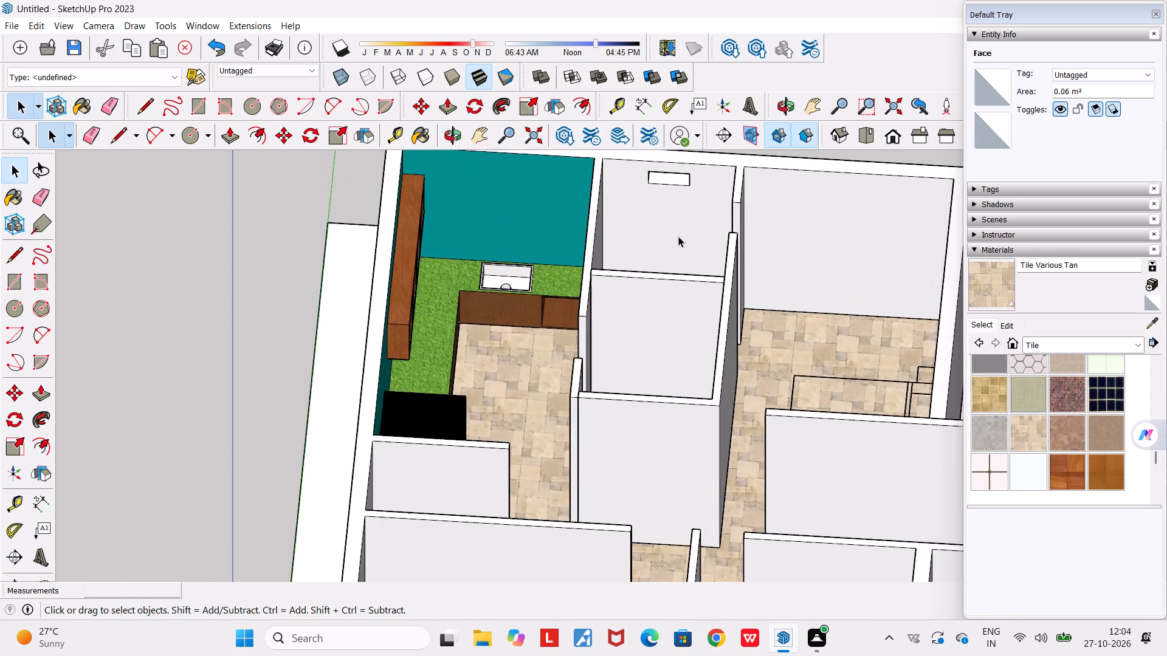
pyautogui.scroll(3, 678, 236)
pyautogui.moveTo(708, 360); pyautogui.dragTo(256, 357, button='middle')
pyautogui.scroll(1, 604, 292)
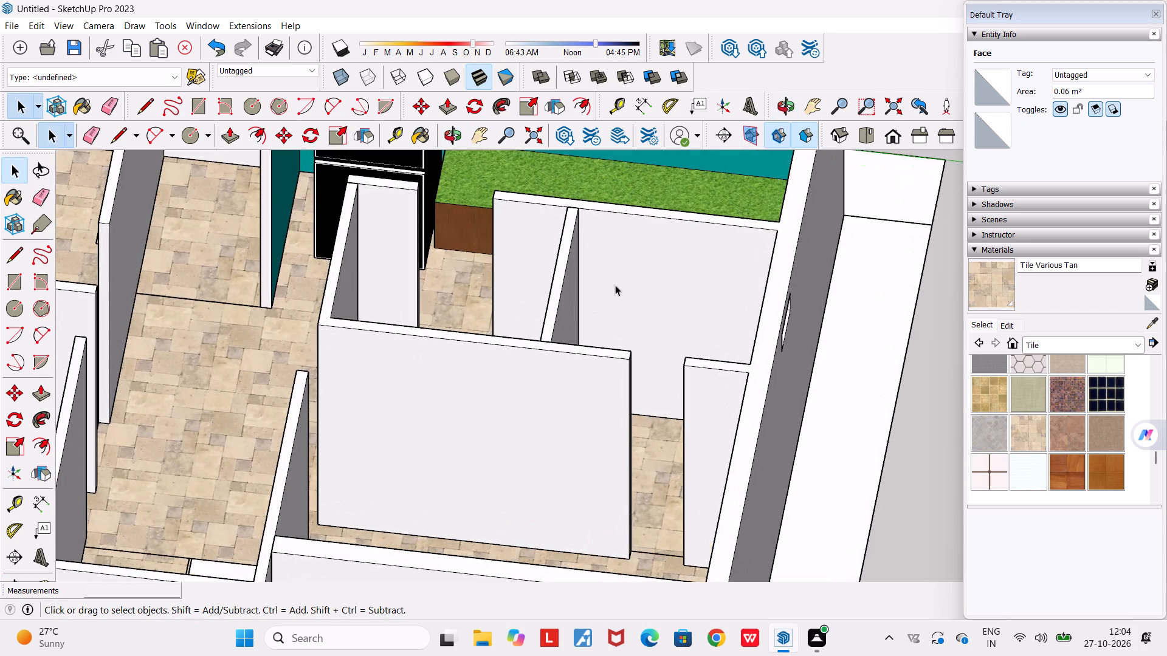
pyautogui.click(1070, 341)
pyautogui.scroll(2, 1075, 468)
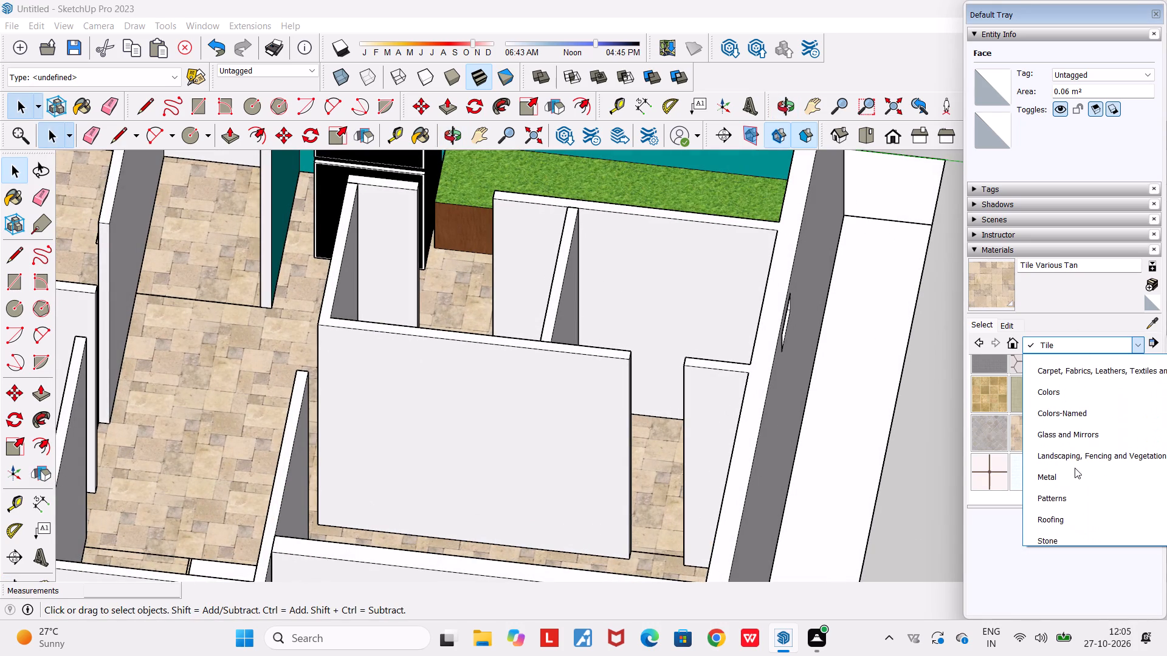
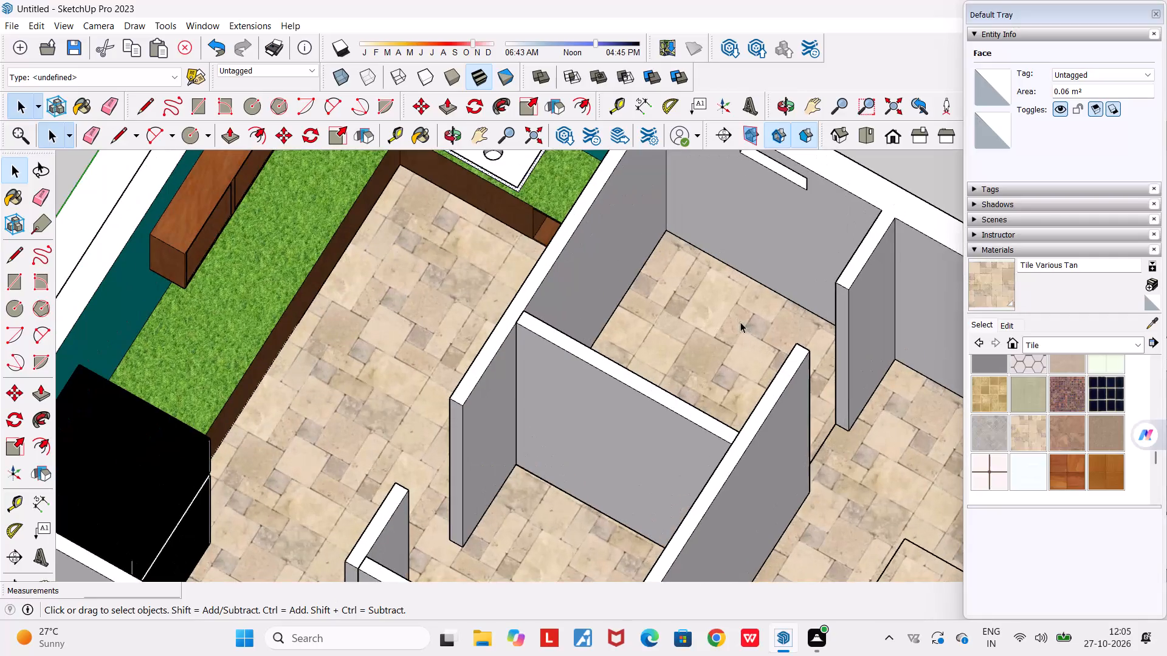
# Switch the material library from the Tile collection to the Colors collection and browse its swatches.
pyautogui.moveTo(736, 320); pyautogui.dragTo(734, 319, button='middle')
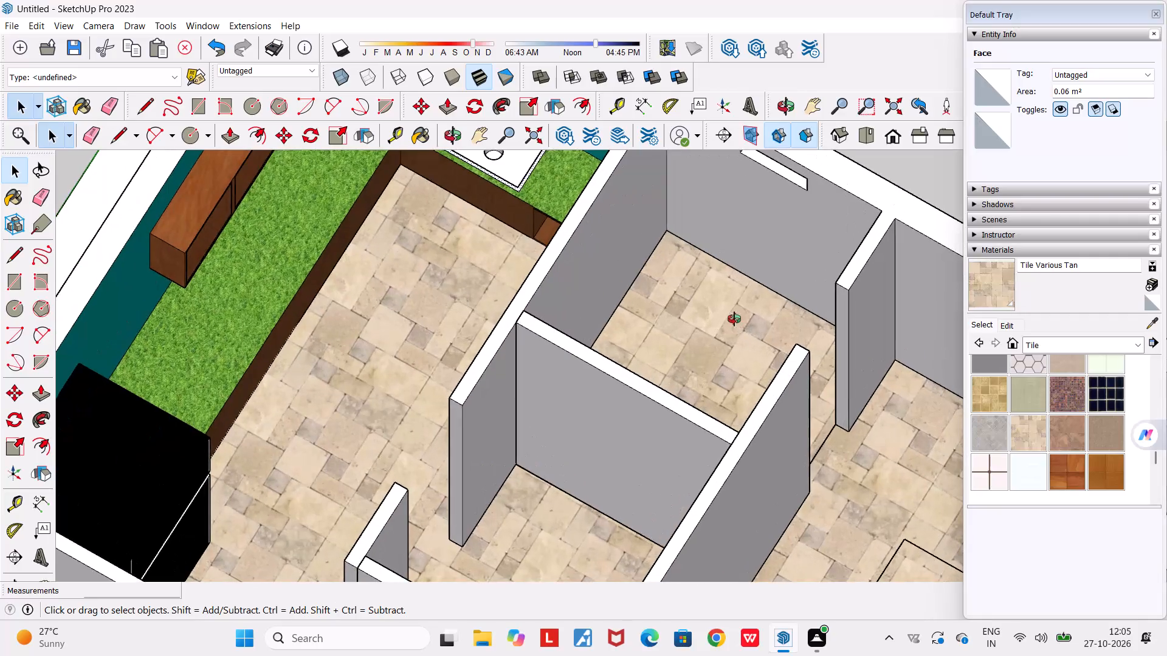
pyautogui.moveTo(734, 319); pyautogui.dragTo(906, 285, button='middle')
pyautogui.scroll(-4, 906, 285)
pyautogui.scroll(-5, 871, 328)
pyautogui.moveTo(847, 344); pyautogui.dragTo(552, 405, button='middle')
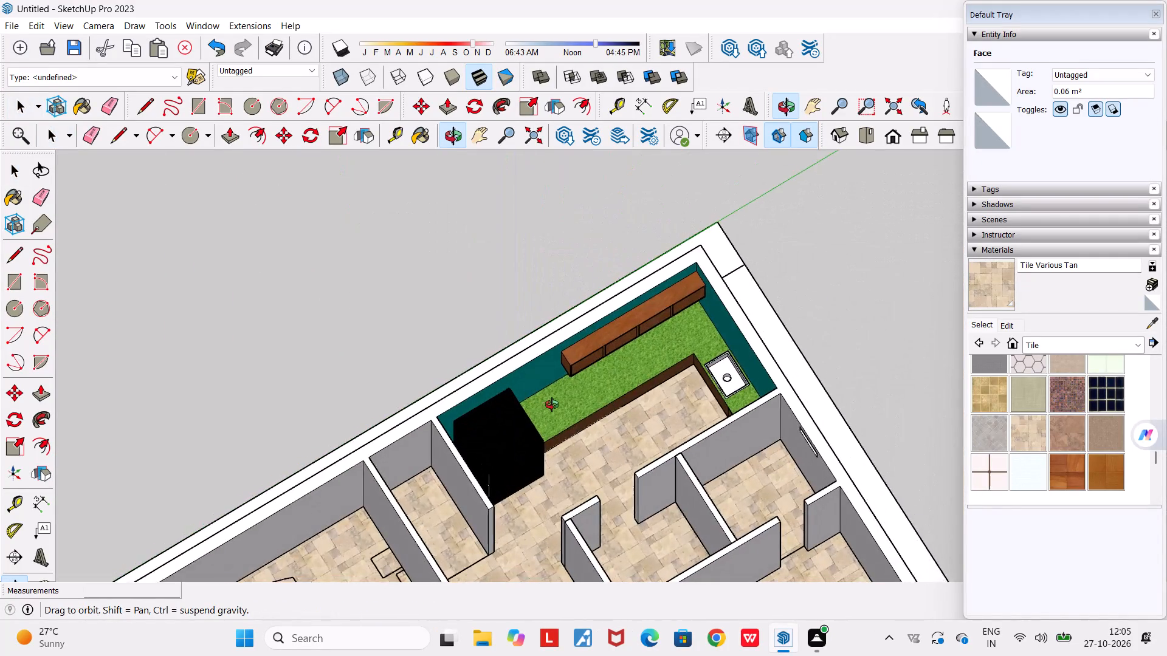
pyautogui.moveTo(552, 405); pyautogui.dragTo(593, 378, button='middle')
pyautogui.scroll(1, 833, 489)
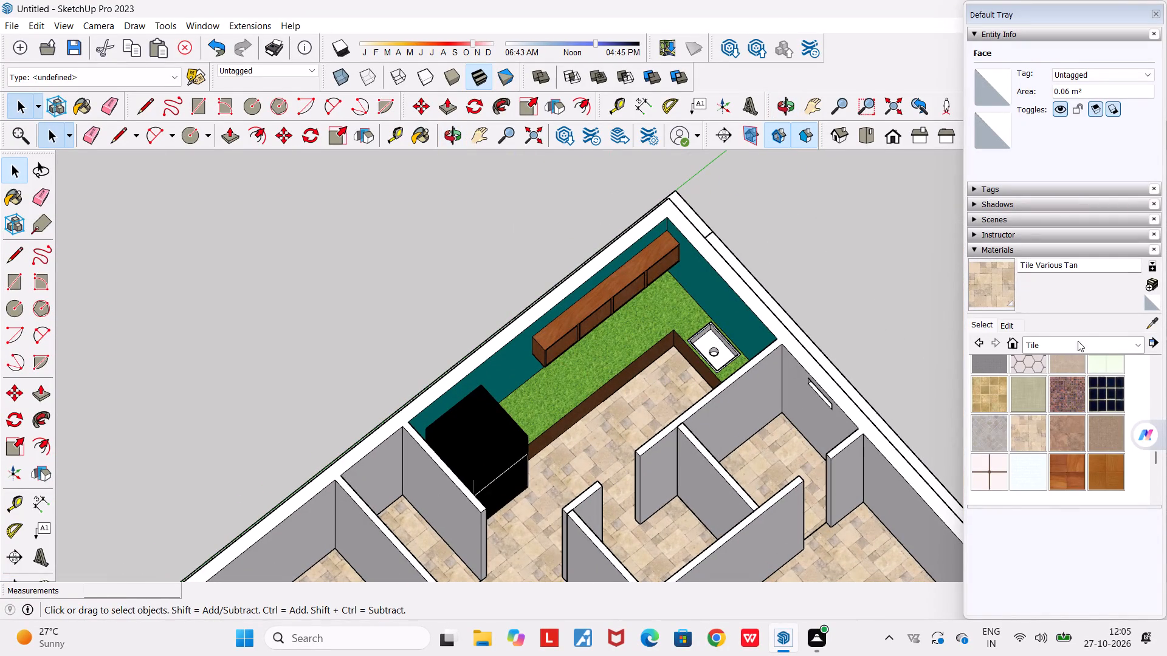
pyautogui.click(1085, 337)
pyautogui.scroll(3, 1064, 438)
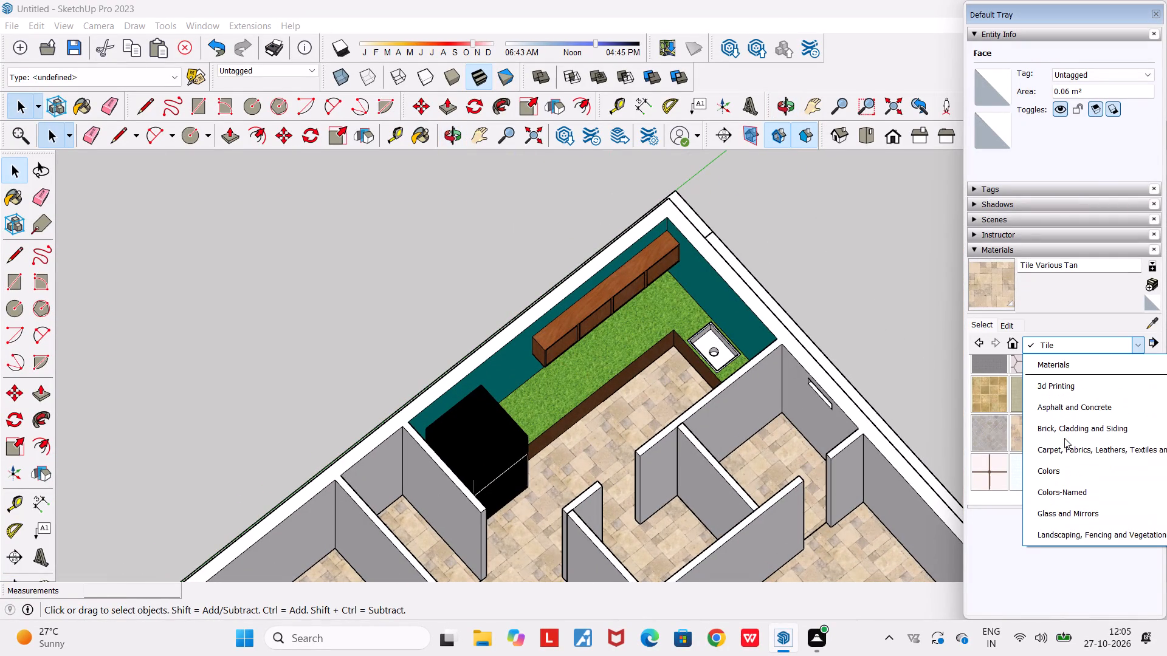
pyautogui.scroll(-1, 1064, 438)
pyautogui.scroll(1, 1064, 438)
pyautogui.click(1056, 461)
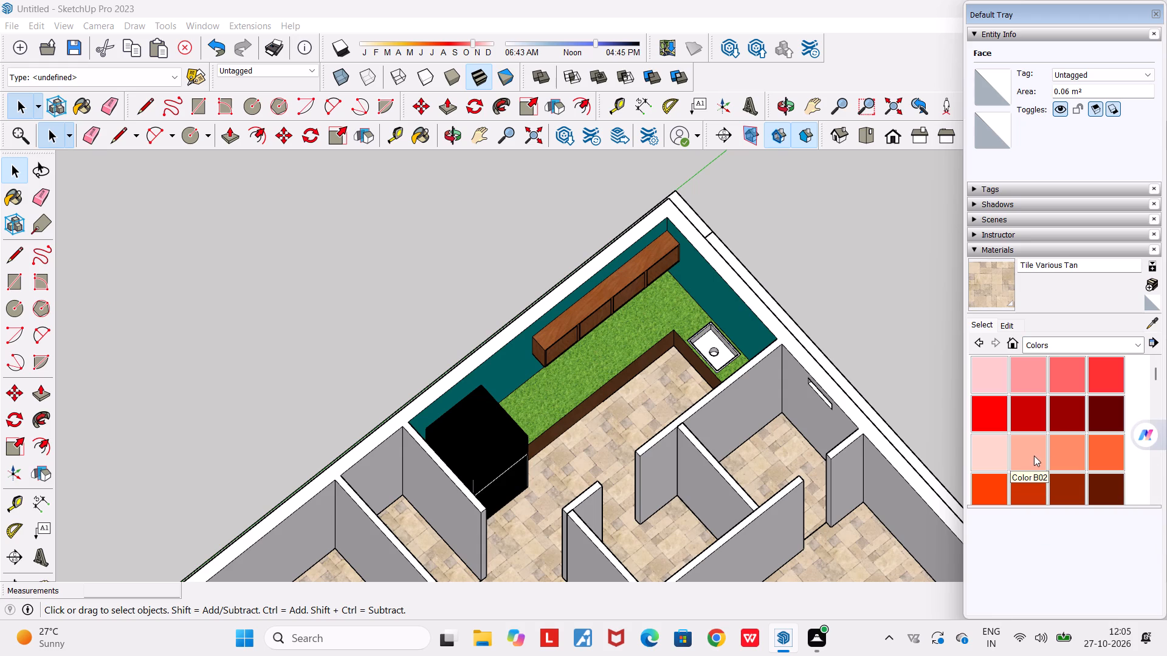
pyautogui.scroll(-4, 1034, 456)
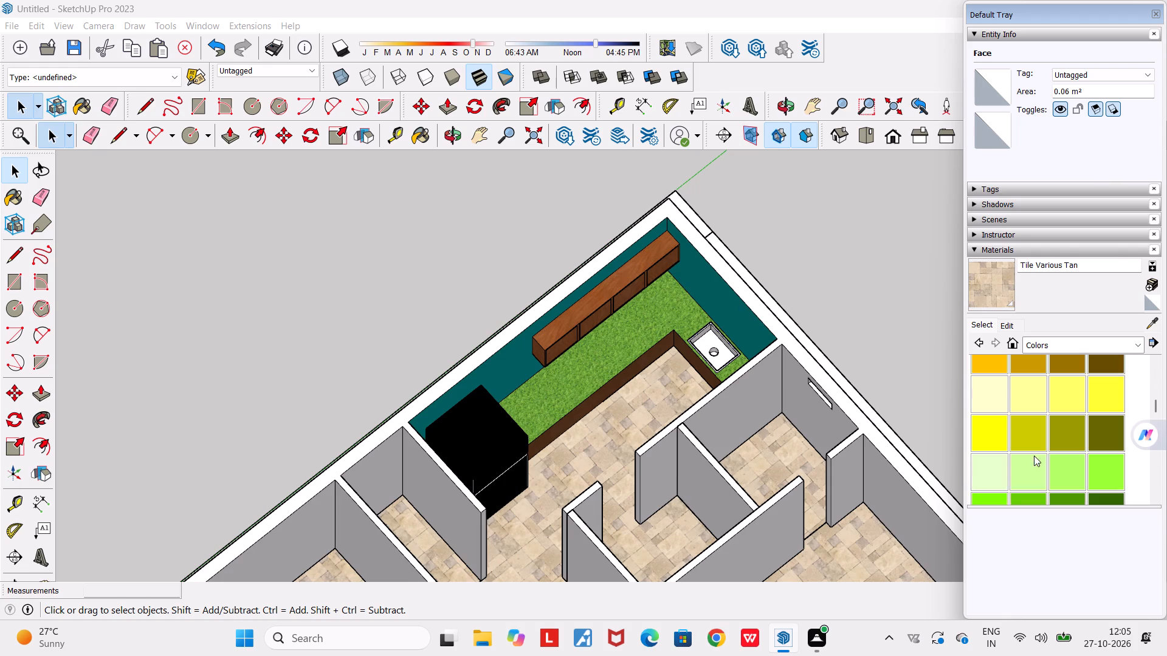
pyautogui.scroll(-10, 884, 491)
# Look over the tiled house from several sides and inspect the bedroom and staircase walls next to the unpainted building.
pyautogui.moveTo(871, 521); pyautogui.dragTo(1021, 502, button='middle')
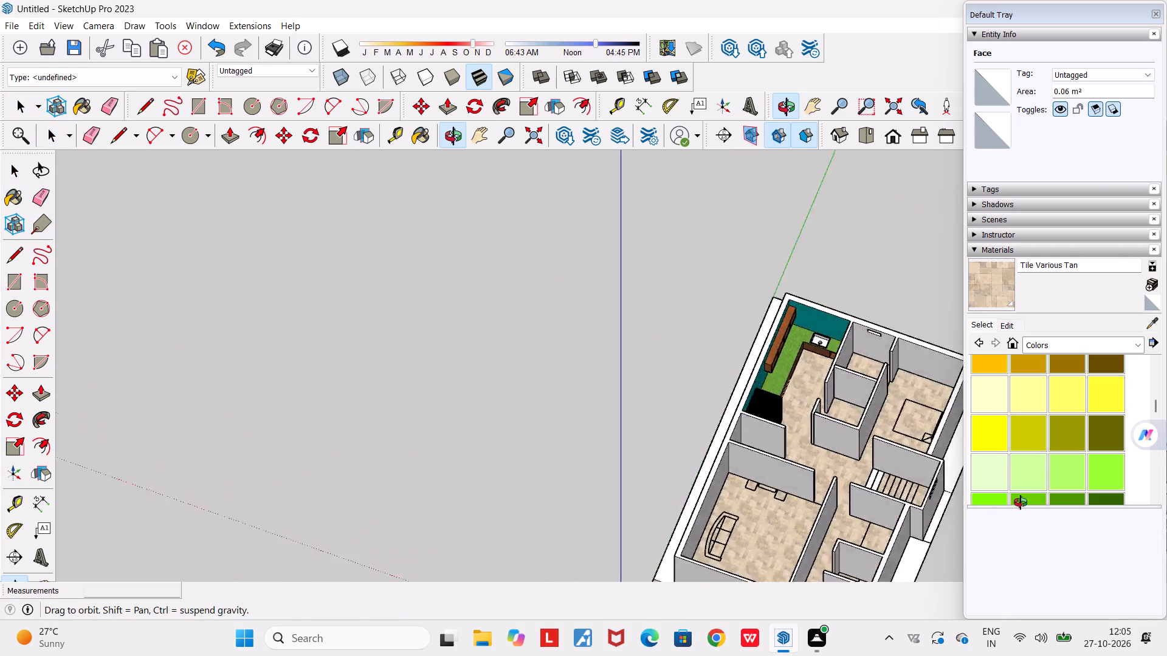
pyautogui.moveTo(1021, 502); pyautogui.dragTo(1143, 483, button='middle')
pyautogui.scroll(-5, 635, 387)
pyautogui.moveTo(675, 454); pyautogui.dragTo(1062, 443, button='middle')
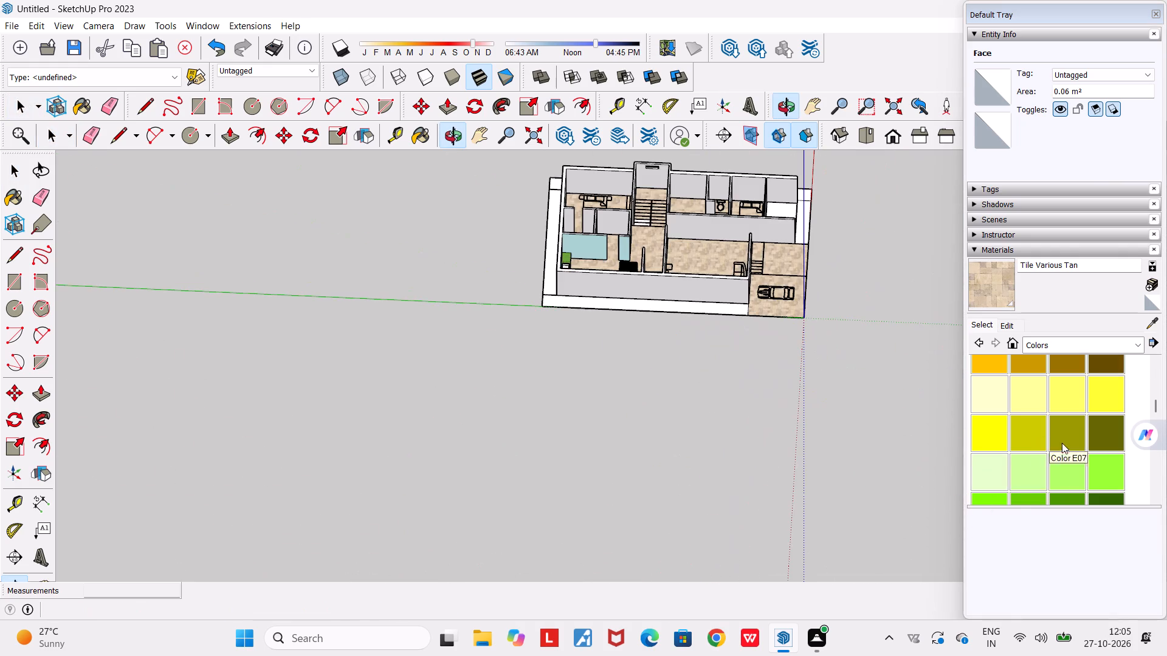
pyautogui.scroll(11, 606, 173)
pyautogui.moveTo(515, 302); pyautogui.dragTo(515, 302, button='middle')
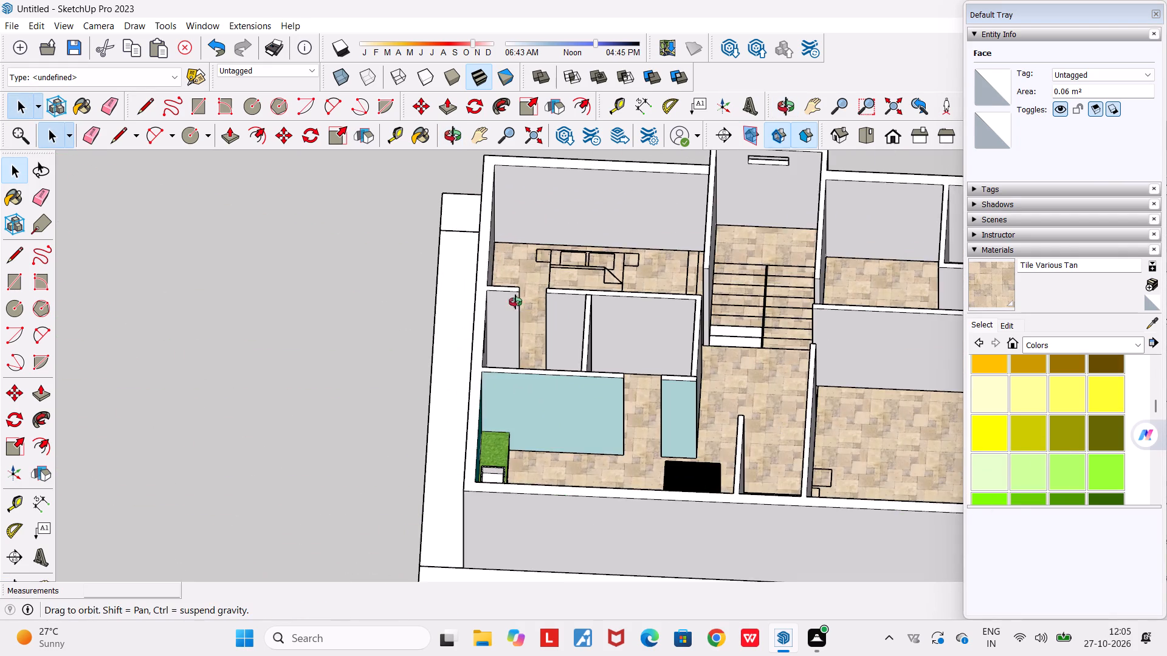
pyautogui.moveTo(515, 302); pyautogui.dragTo(921, 350, button='middle')
pyautogui.scroll(4, 500, 310)
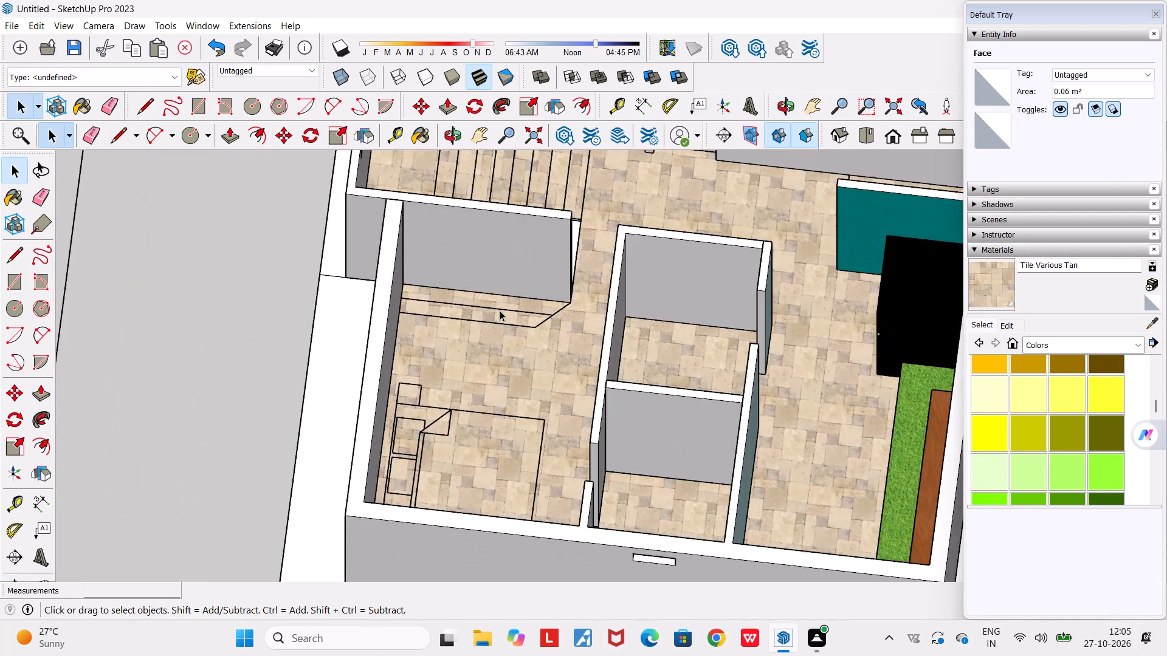
pyautogui.moveTo(499, 309); pyautogui.dragTo(151, 304, button='middle')
pyautogui.scroll(-10, 151, 304)
pyautogui.moveTo(266, 232); pyautogui.dragTo(243, 219, button='middle')
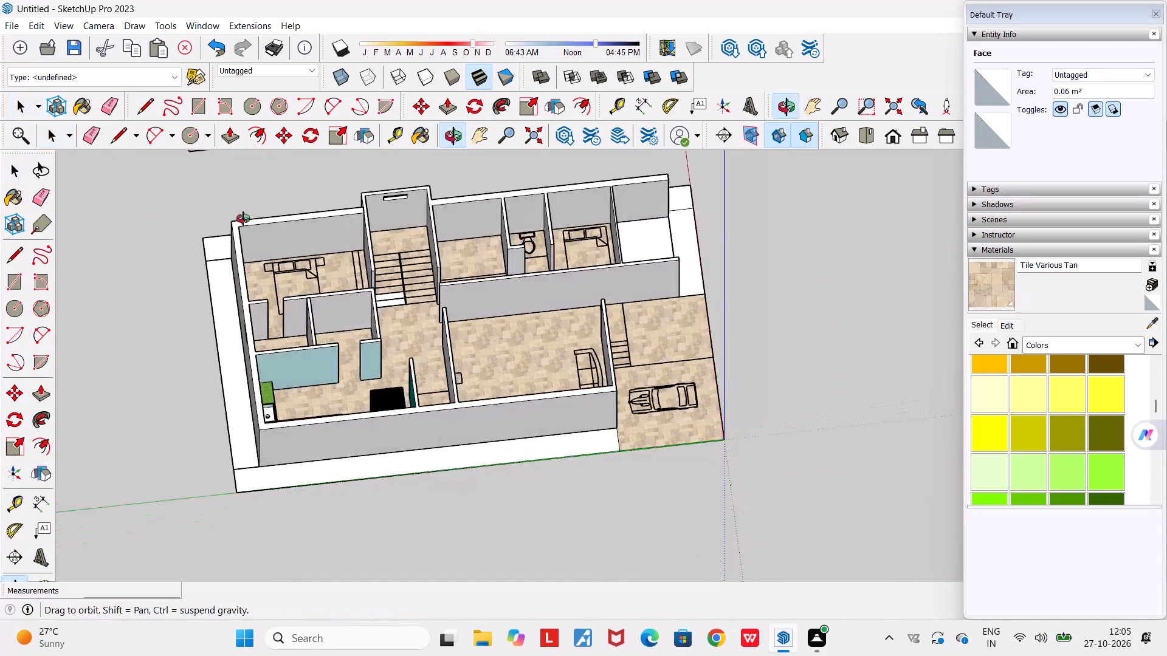
pyautogui.moveTo(243, 219); pyautogui.dragTo(157, 179, button='middle')
pyautogui.scroll(-6, 176, 187)
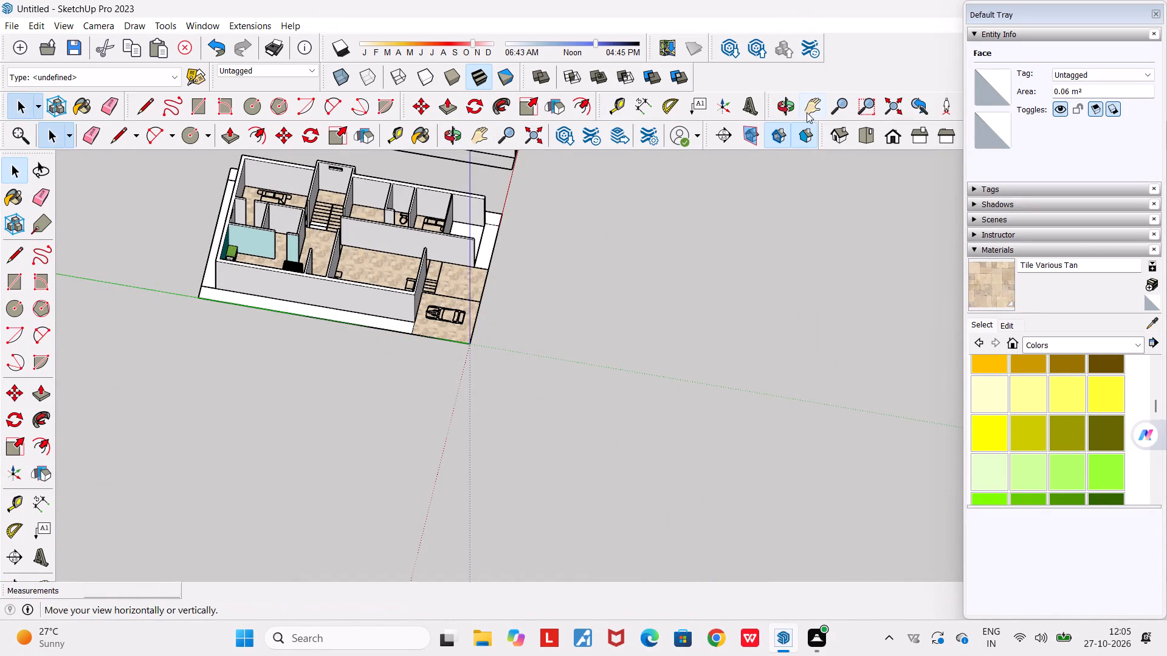
pyautogui.click(819, 101)
pyautogui.moveTo(238, 233); pyautogui.dragTo(293, 447)
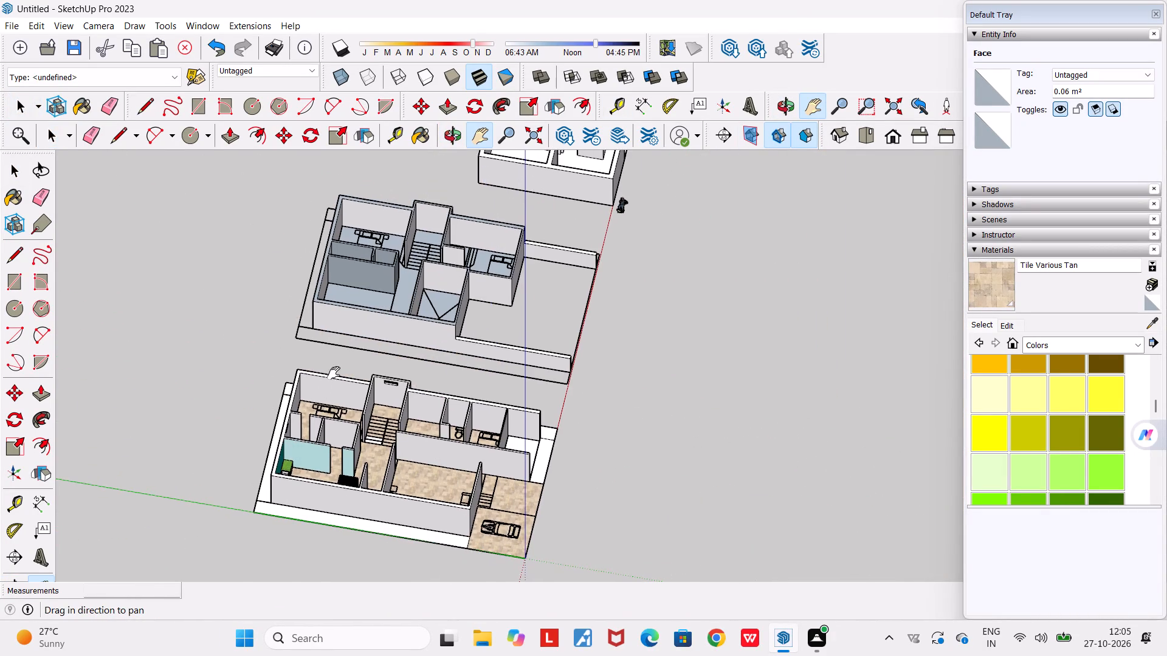
pyautogui.scroll(6, 321, 367)
pyautogui.scroll(4, 314, 461)
pyautogui.moveTo(334, 516); pyautogui.dragTo(551, 530, button='middle')
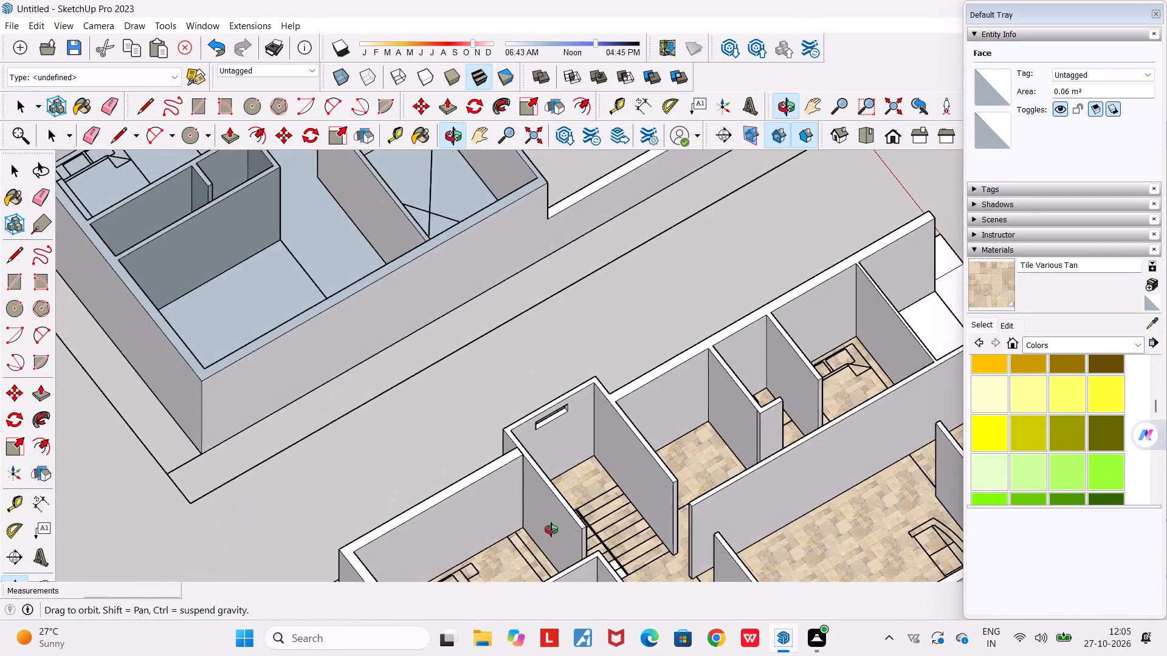
pyautogui.moveTo(551, 530); pyautogui.dragTo(429, 519, button='middle')
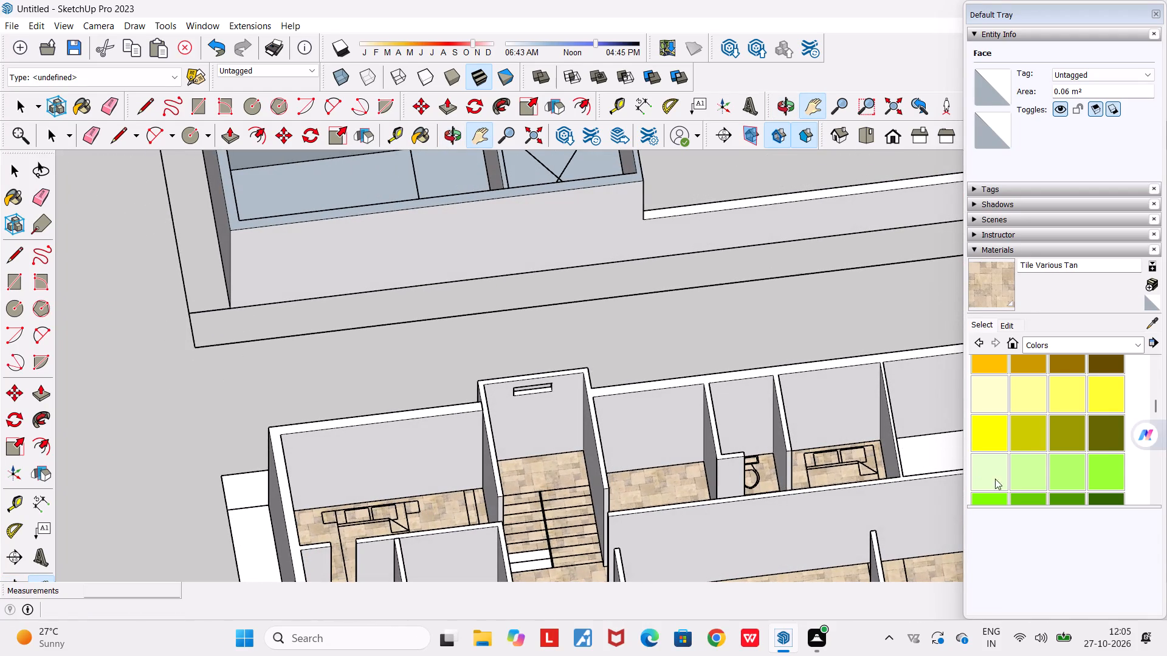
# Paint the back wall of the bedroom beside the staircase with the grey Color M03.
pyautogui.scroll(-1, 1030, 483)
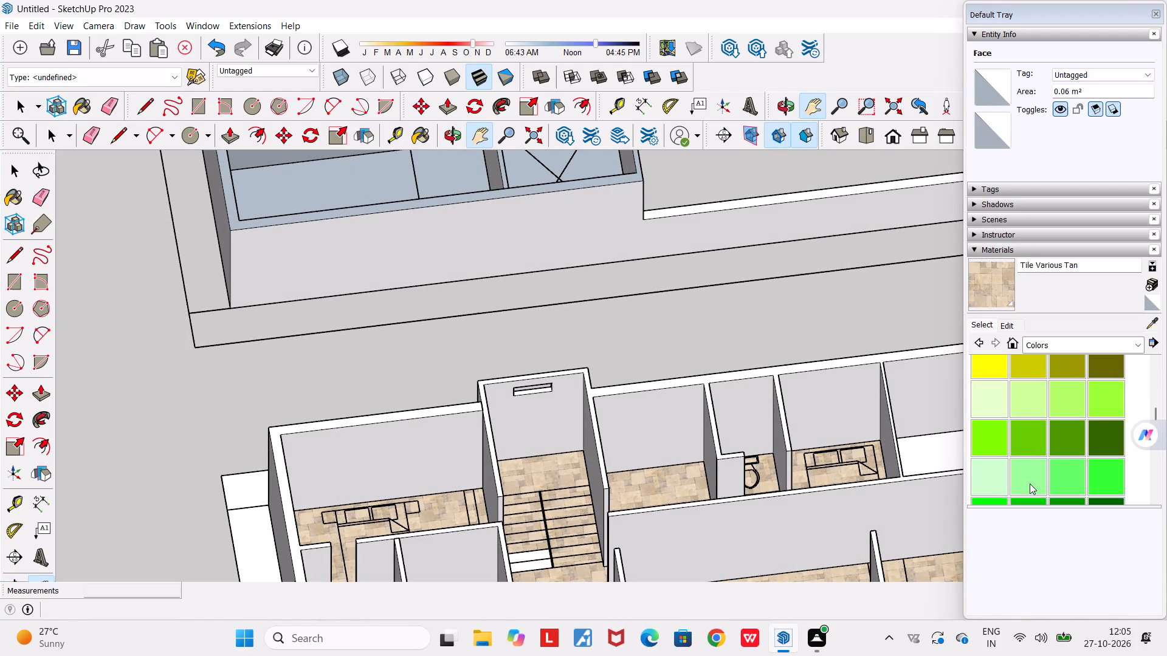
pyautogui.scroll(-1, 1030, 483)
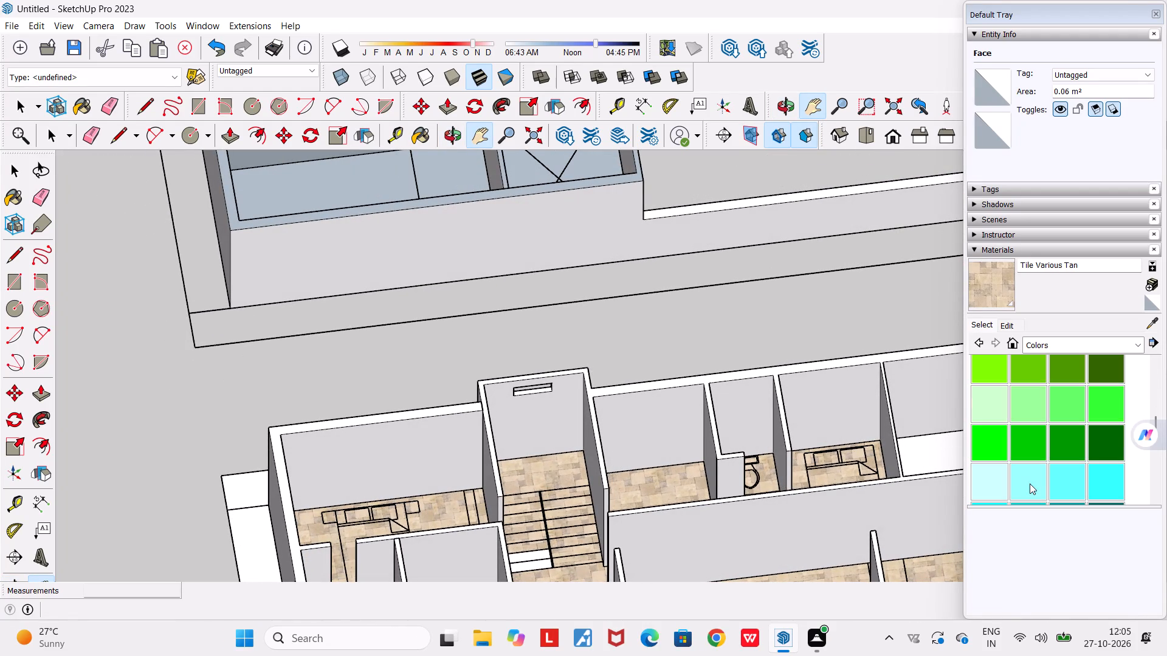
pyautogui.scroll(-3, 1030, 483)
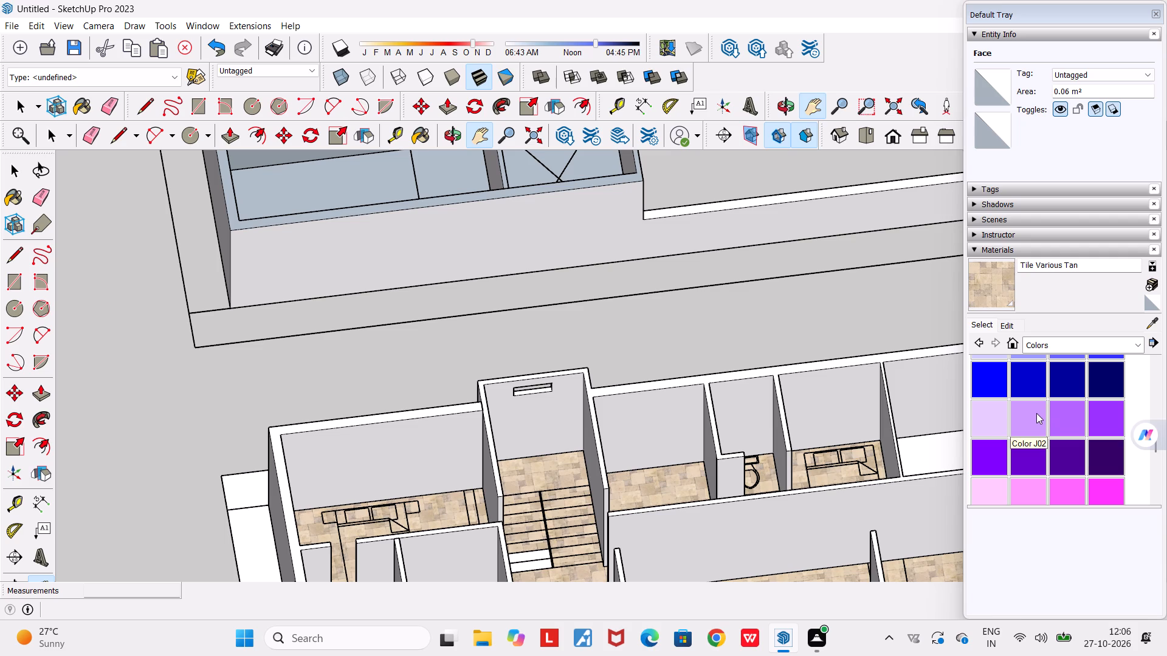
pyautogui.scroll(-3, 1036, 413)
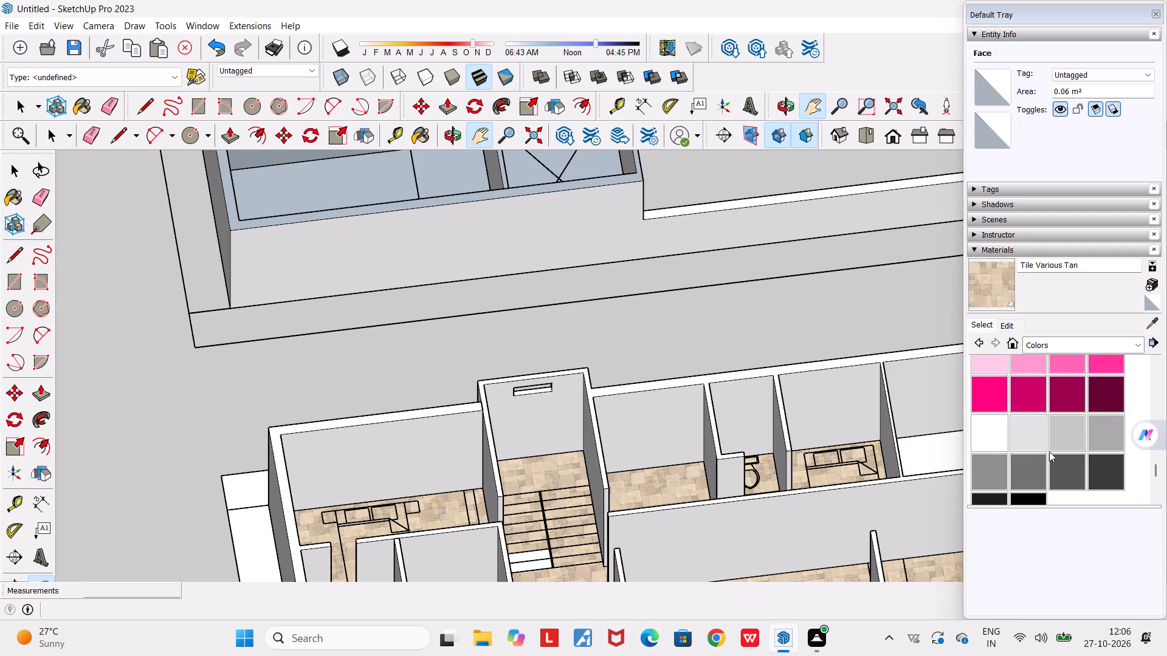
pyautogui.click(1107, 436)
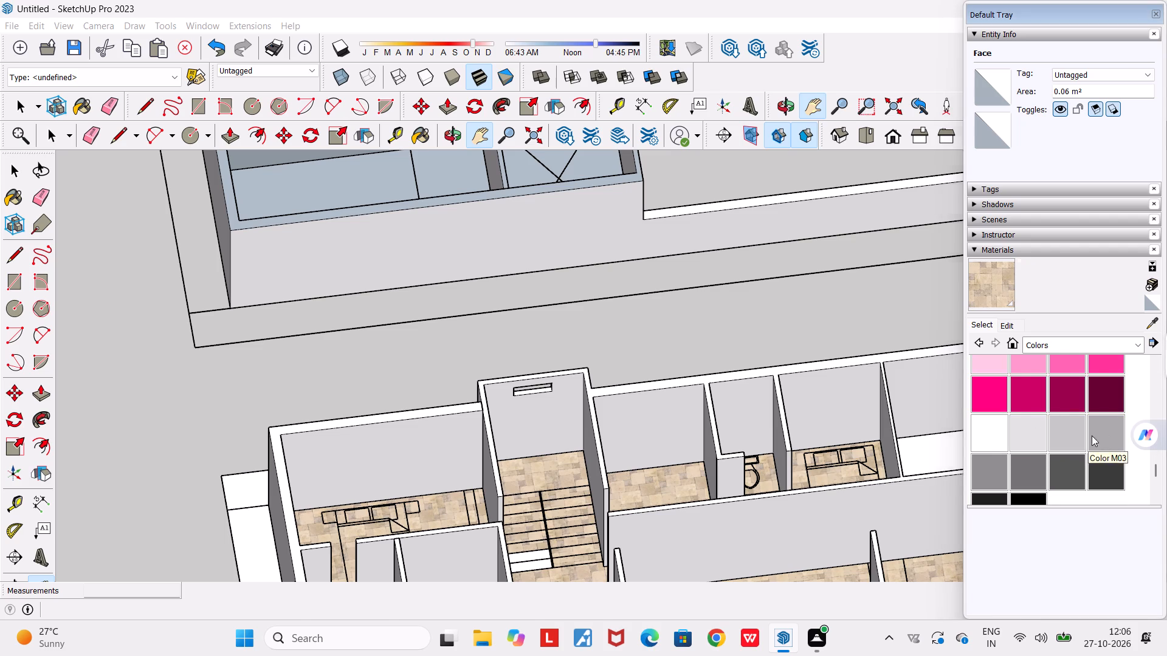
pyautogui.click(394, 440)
# Paint the bedroom's back wall, its outer end wall and the wall shared with the staircase with the crimson Color L11.
pyautogui.moveTo(385, 474); pyautogui.dragTo(184, 482, button='middle')
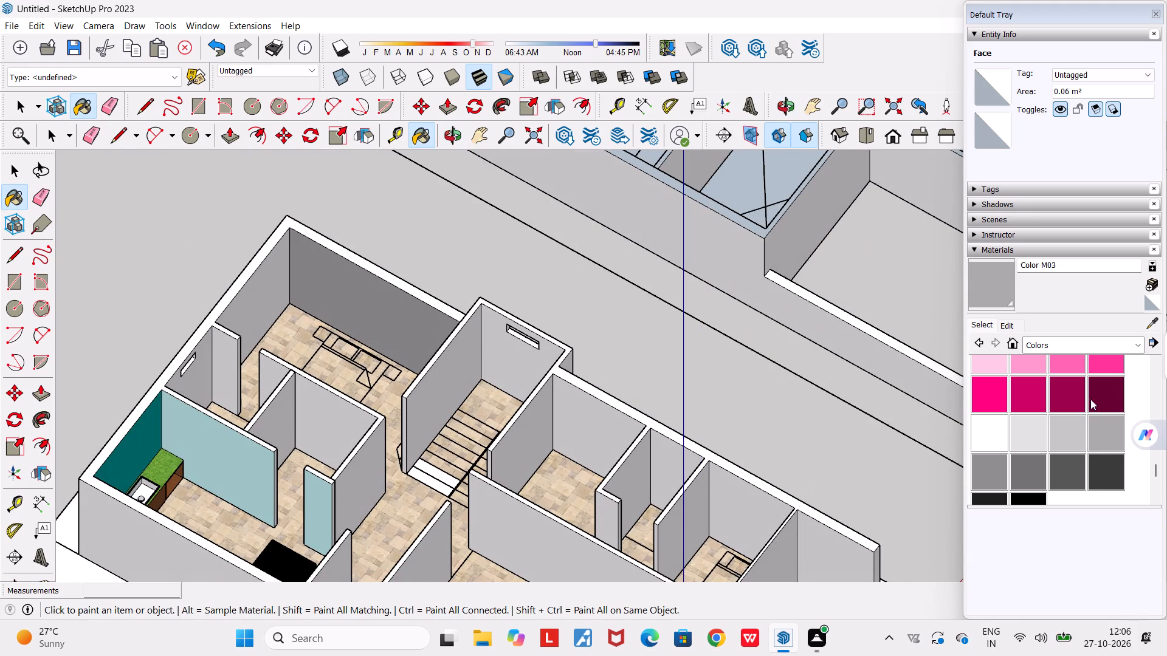
pyautogui.click(1072, 397)
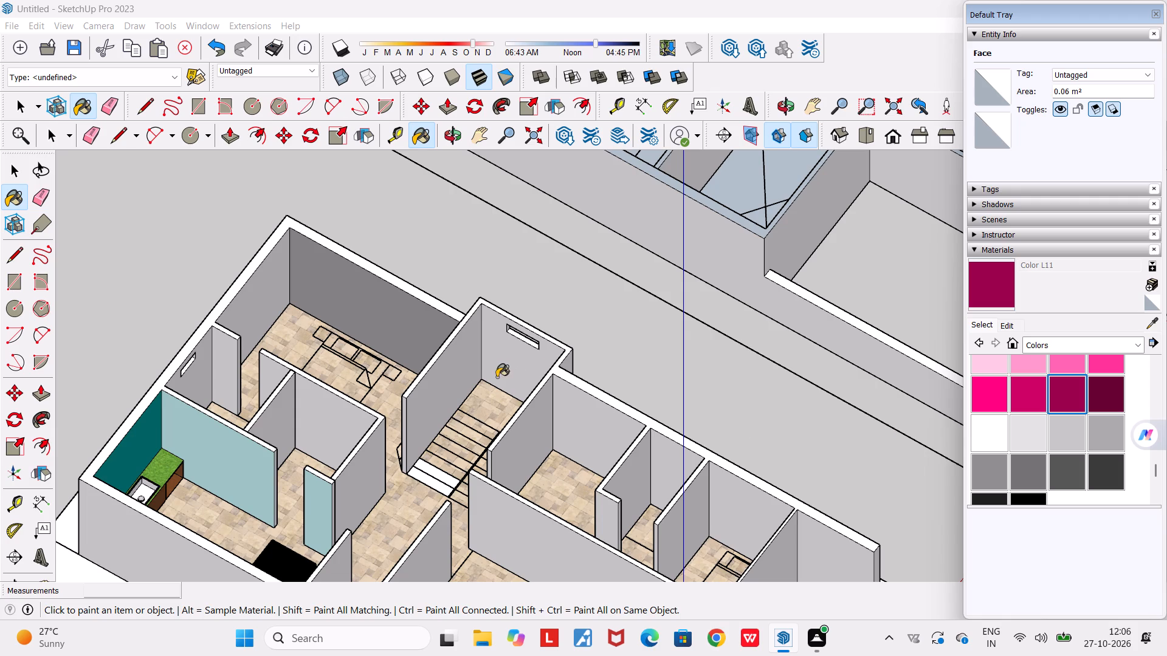
pyautogui.click(400, 304)
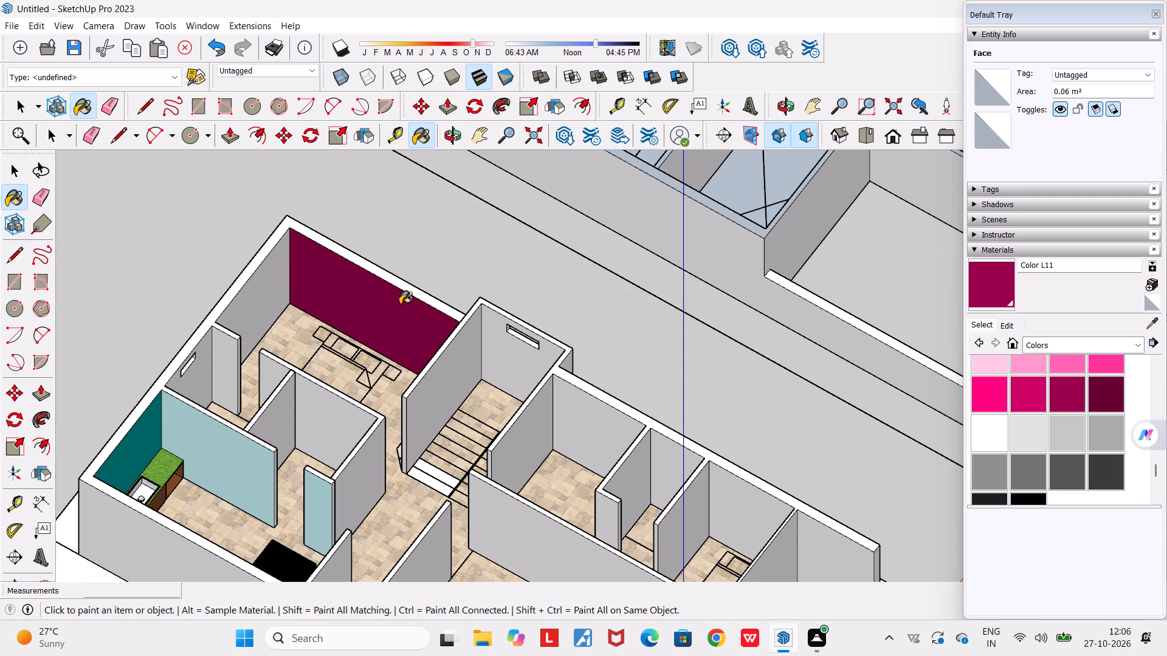
pyautogui.moveTo(418, 325); pyautogui.dragTo(783, 283, button='middle')
pyautogui.scroll(-7, 783, 284)
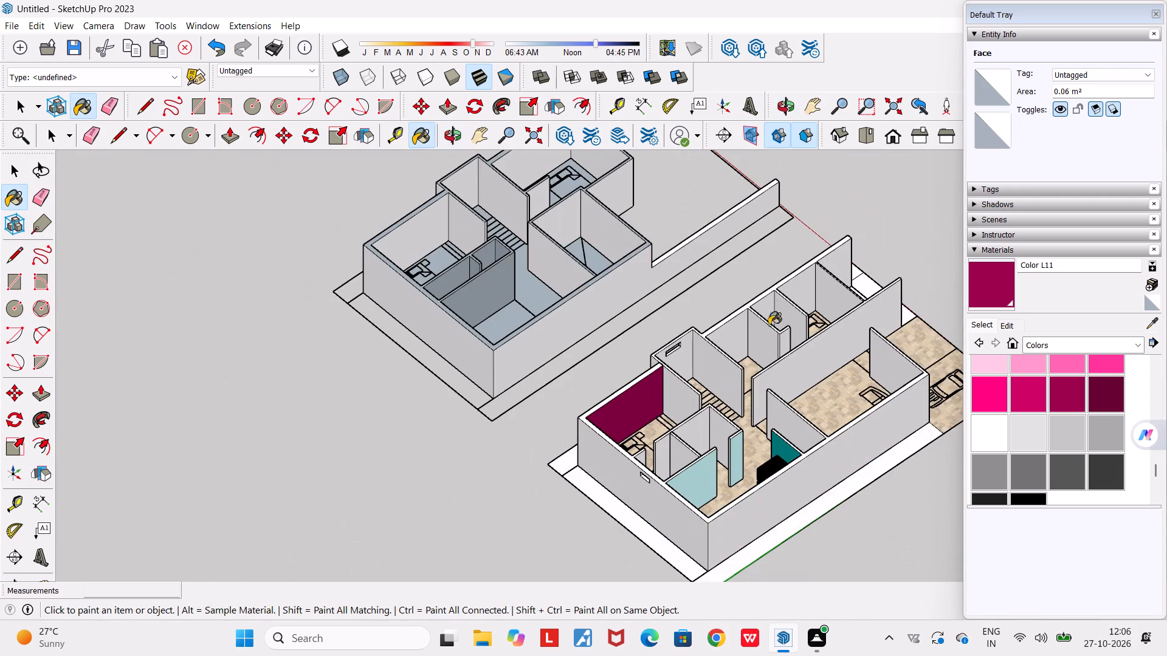
pyautogui.moveTo(745, 378); pyautogui.dragTo(337, 443, button='middle')
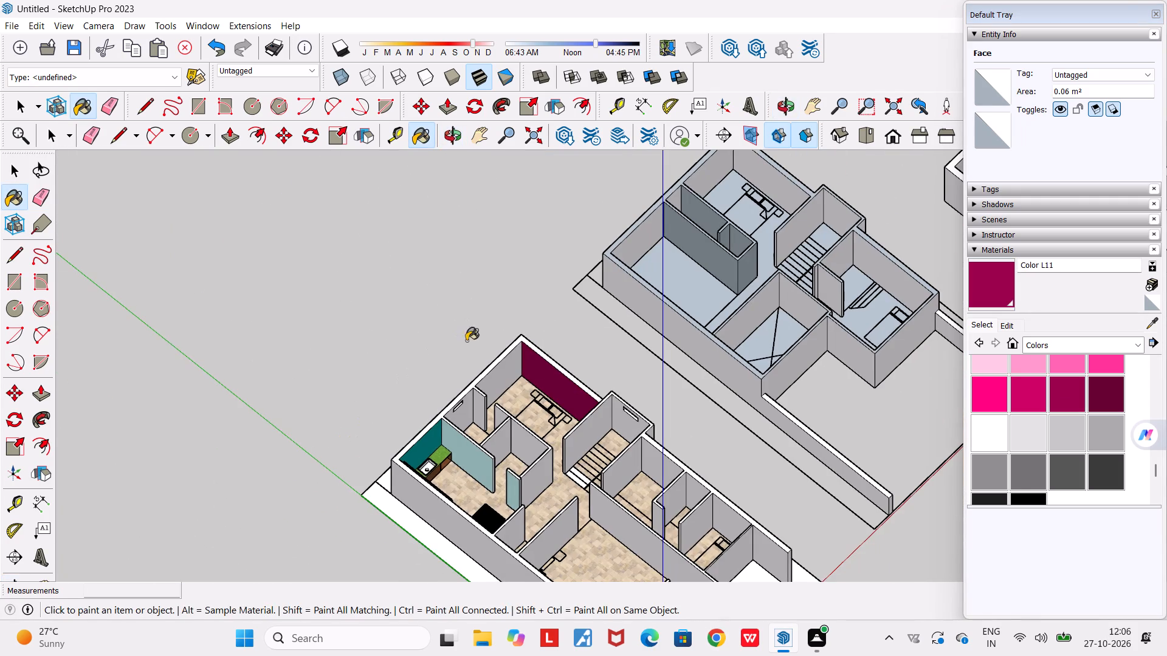
pyautogui.scroll(9, 554, 451)
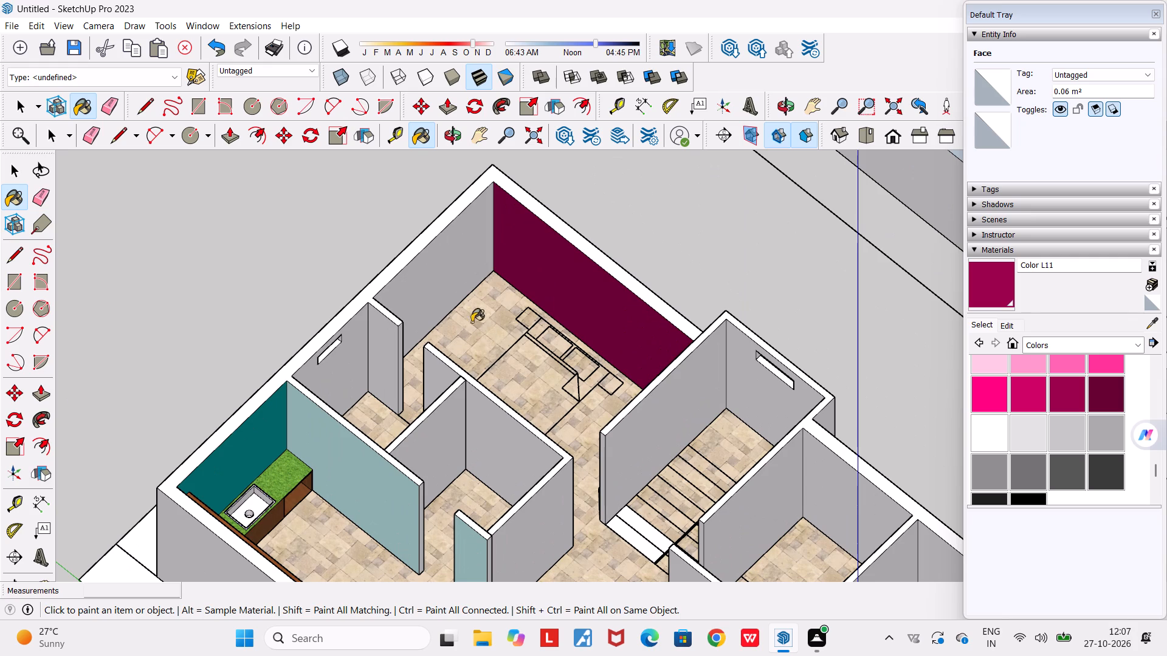
pyautogui.click(424, 267)
pyautogui.moveTo(494, 316); pyautogui.dragTo(943, 302, button='middle')
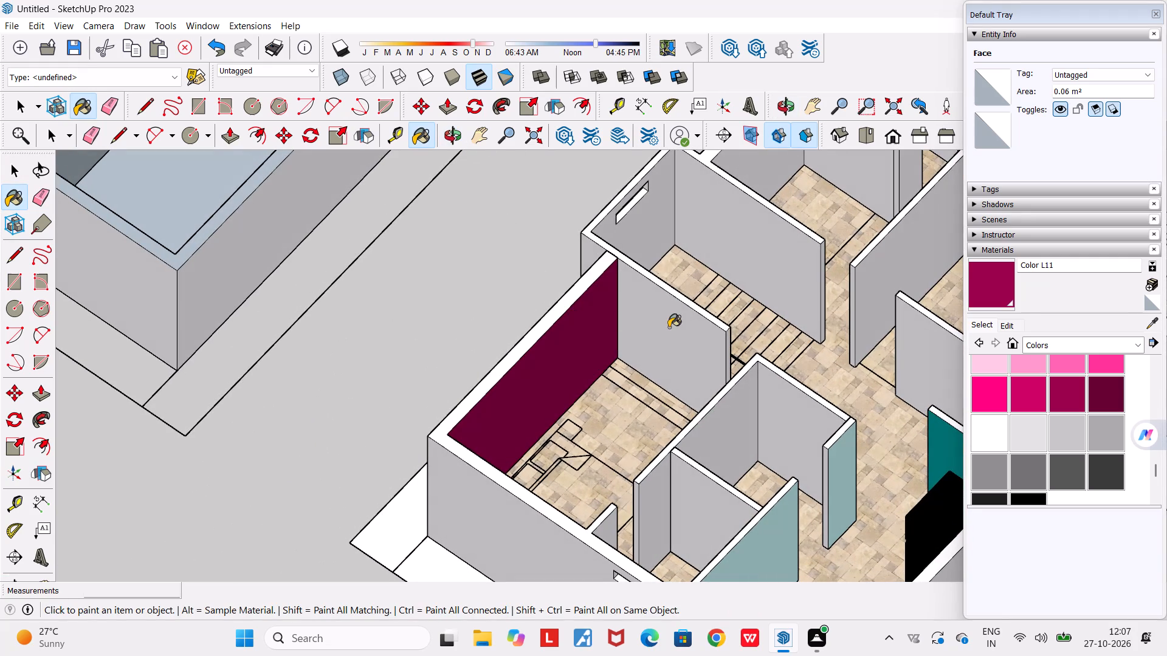
pyautogui.click(680, 323)
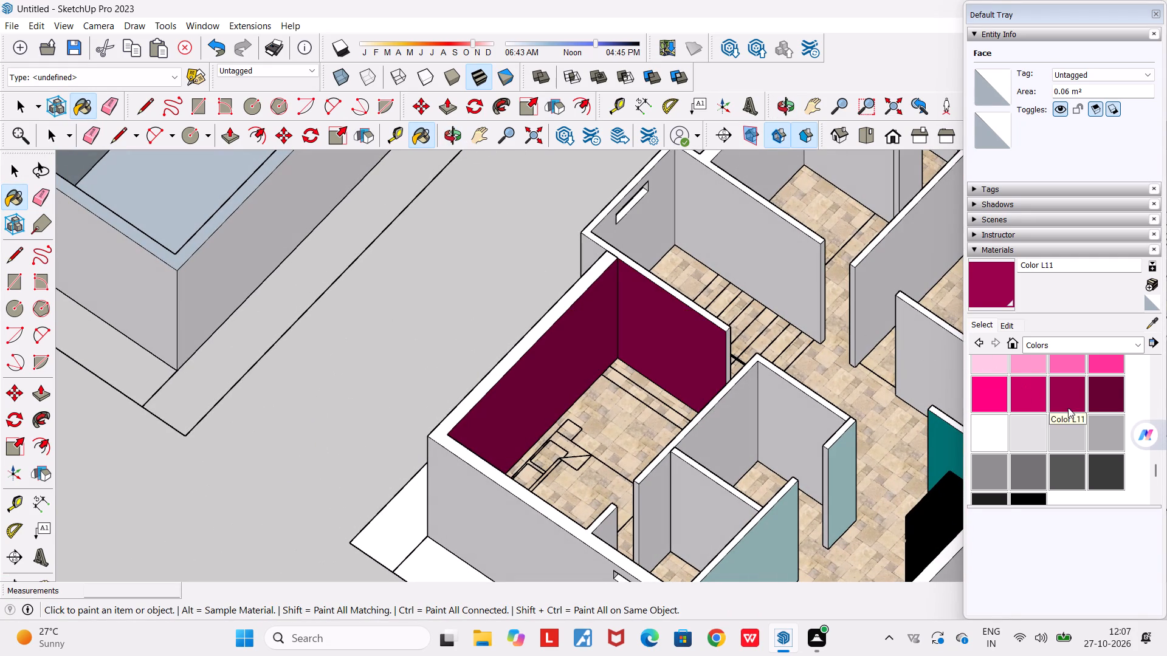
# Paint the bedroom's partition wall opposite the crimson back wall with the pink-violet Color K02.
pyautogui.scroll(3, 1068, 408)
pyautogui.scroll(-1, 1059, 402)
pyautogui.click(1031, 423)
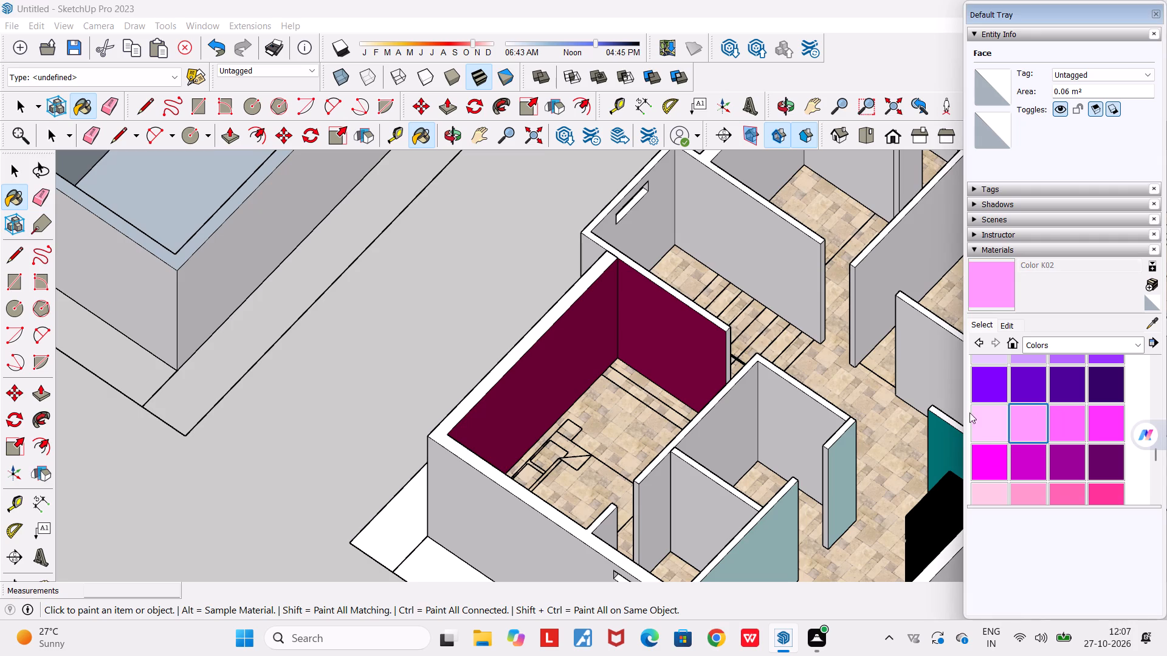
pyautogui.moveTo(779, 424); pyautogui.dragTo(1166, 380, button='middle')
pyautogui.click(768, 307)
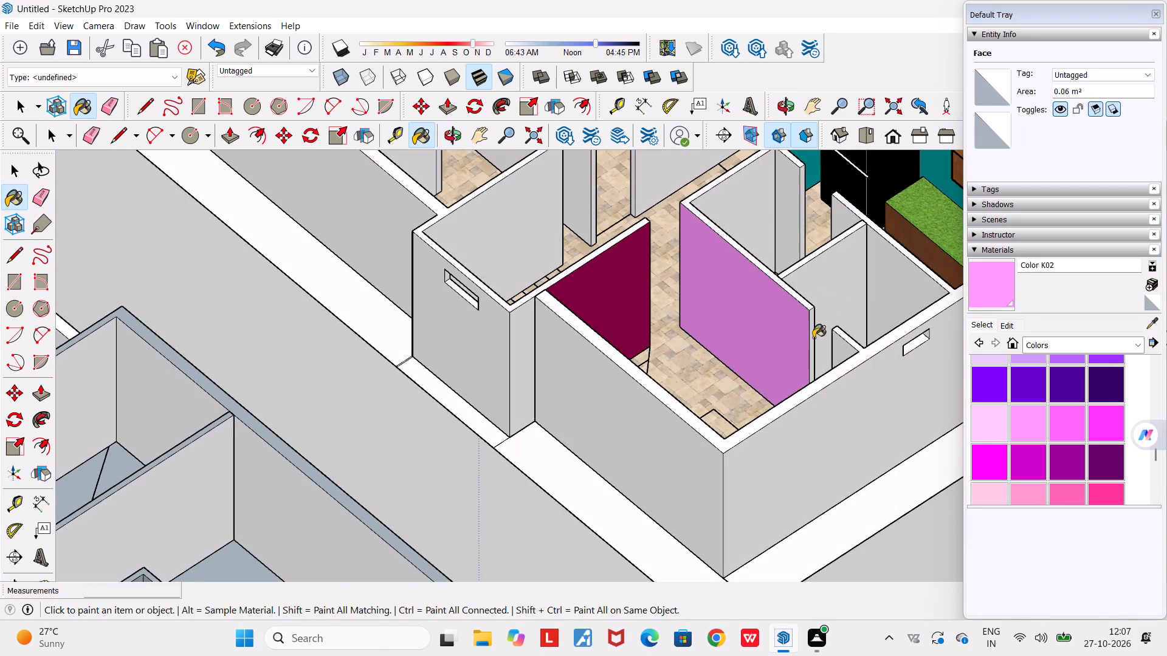
# Paint the bedroom's partition wall facing the back wall with the pink Color L02.
pyautogui.moveTo(813, 338); pyautogui.dragTo(1008, 332, button='middle')
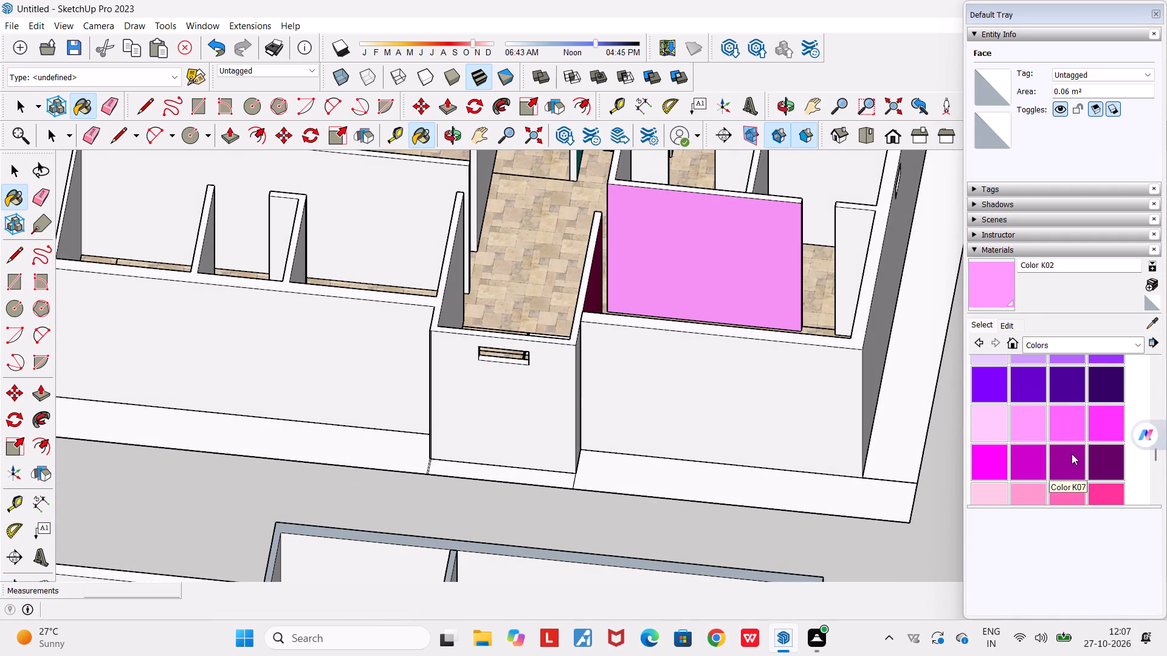
pyautogui.scroll(-2, 1028, 483)
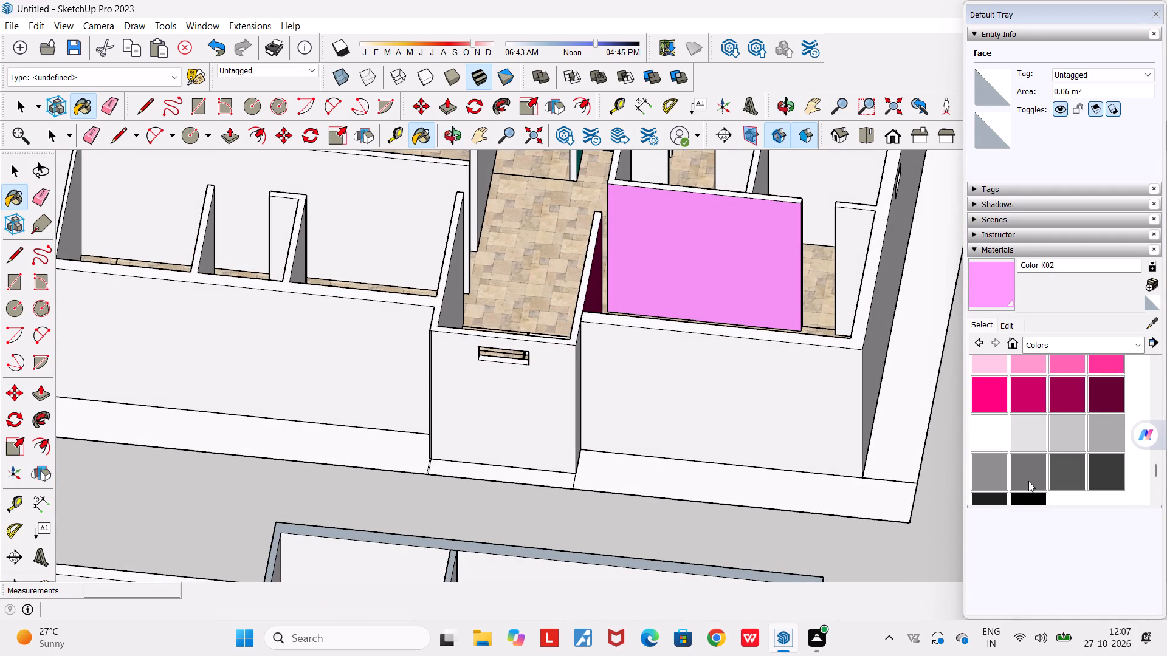
pyautogui.scroll(1, 1033, 443)
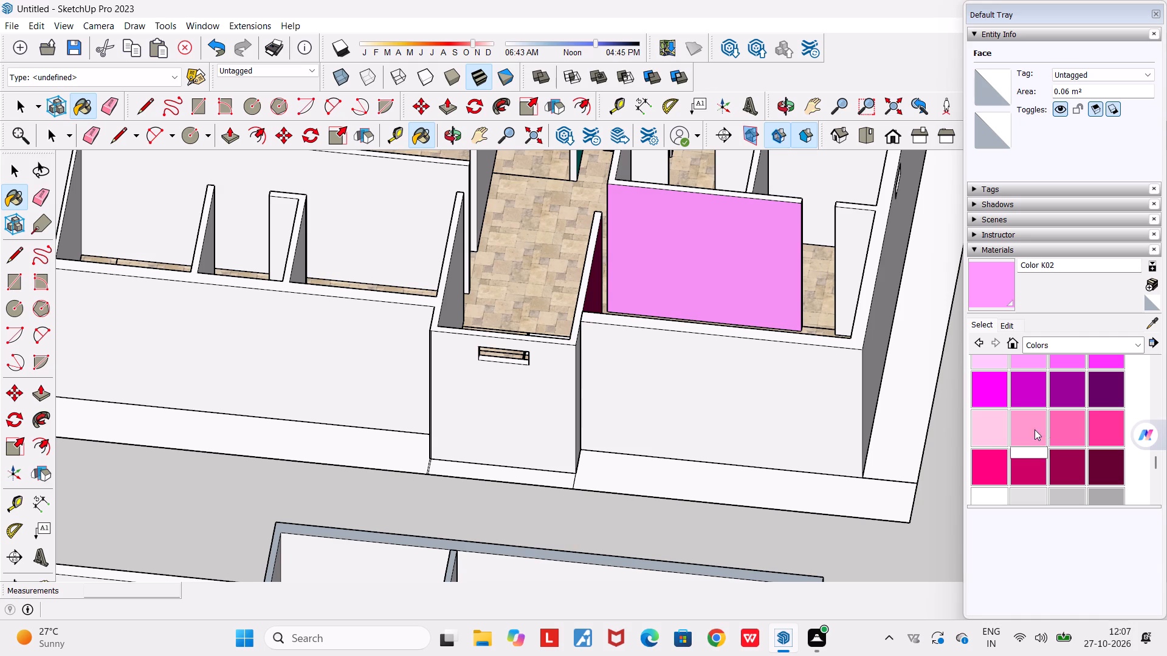
pyautogui.click(1013, 432)
pyautogui.click(673, 245)
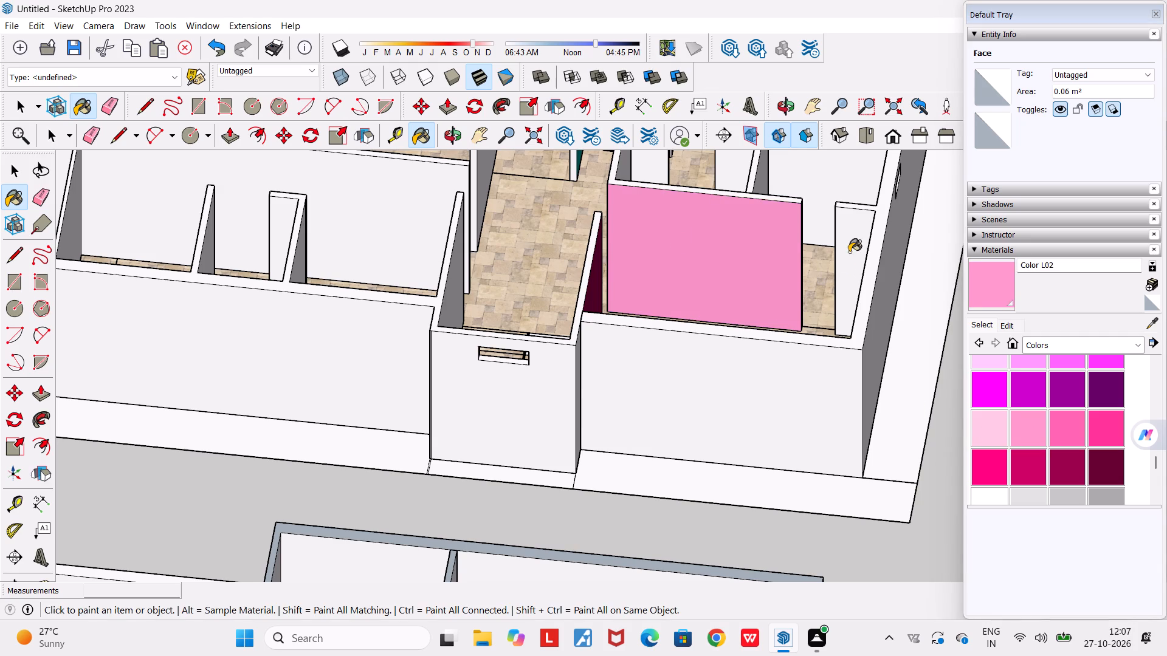
# Paint the short partition wall beside the pink bedroom wall with the pink Color L02.
pyautogui.click(849, 245)
# Examine the painted rooms of the ground-floor model and the layout of the two unpainted floor models beside it.
pyautogui.moveTo(808, 353); pyautogui.dragTo(1059, 325, button='middle')
pyautogui.scroll(-3, 1059, 325)
pyautogui.scroll(-5, 802, 335)
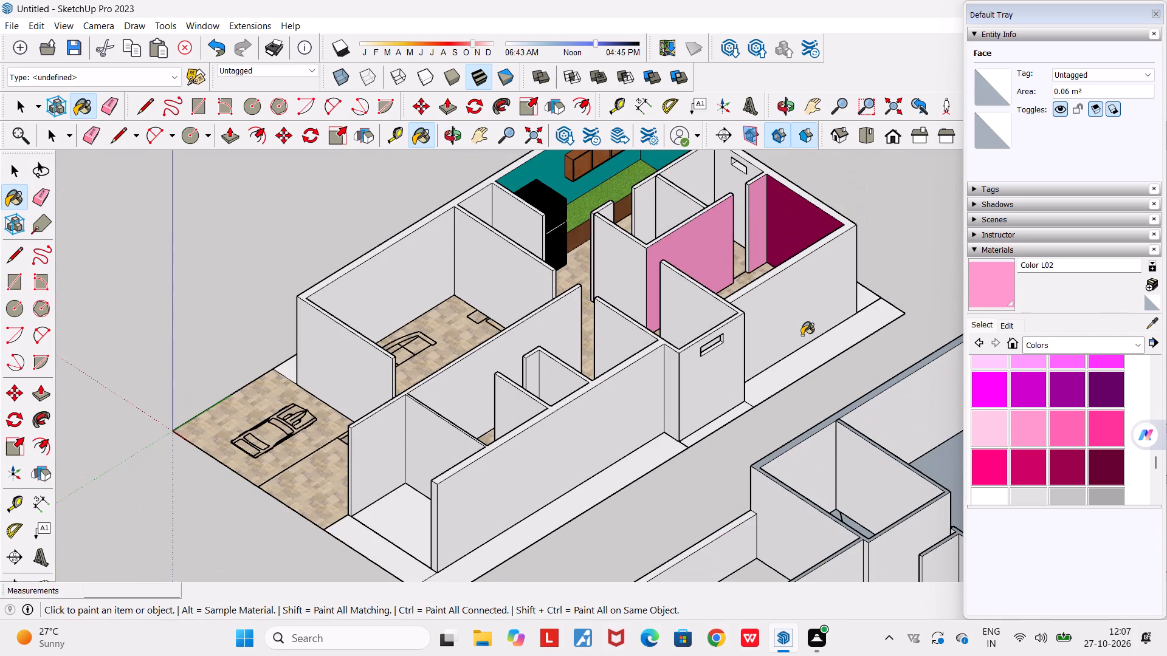
pyautogui.scroll(-2, 802, 335)
pyautogui.moveTo(732, 376); pyautogui.dragTo(793, 376, button='middle')
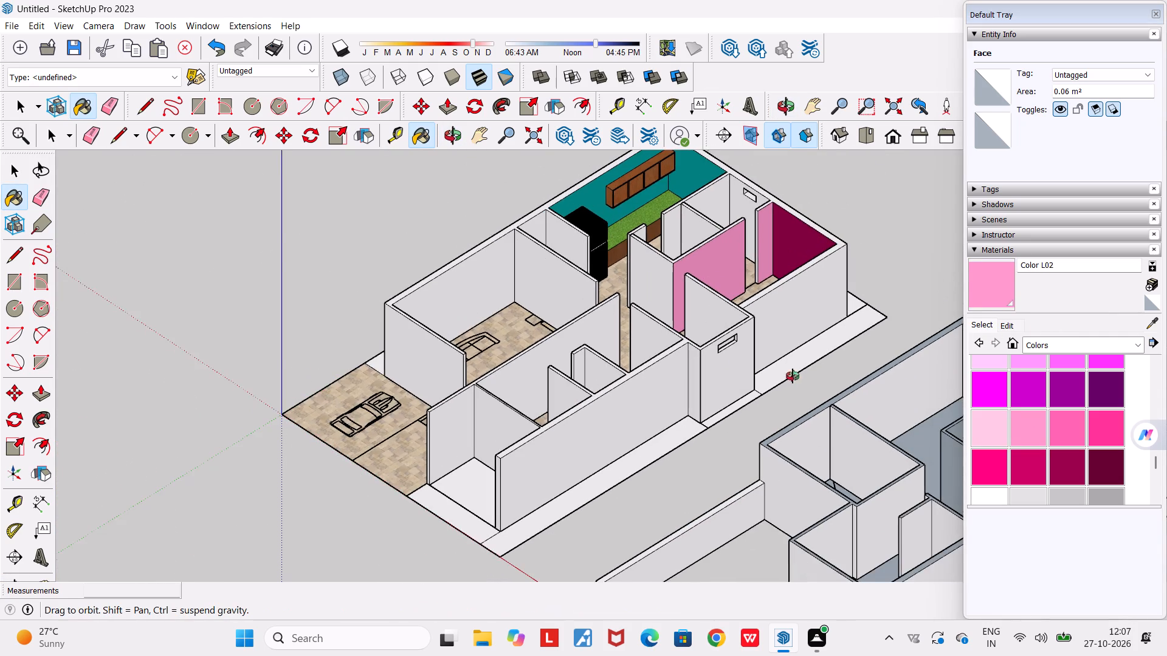
pyautogui.moveTo(793, 376); pyautogui.dragTo(914, 347, button='middle')
pyautogui.scroll(-4, 914, 347)
pyautogui.moveTo(654, 373); pyautogui.dragTo(1005, 386, button='middle')
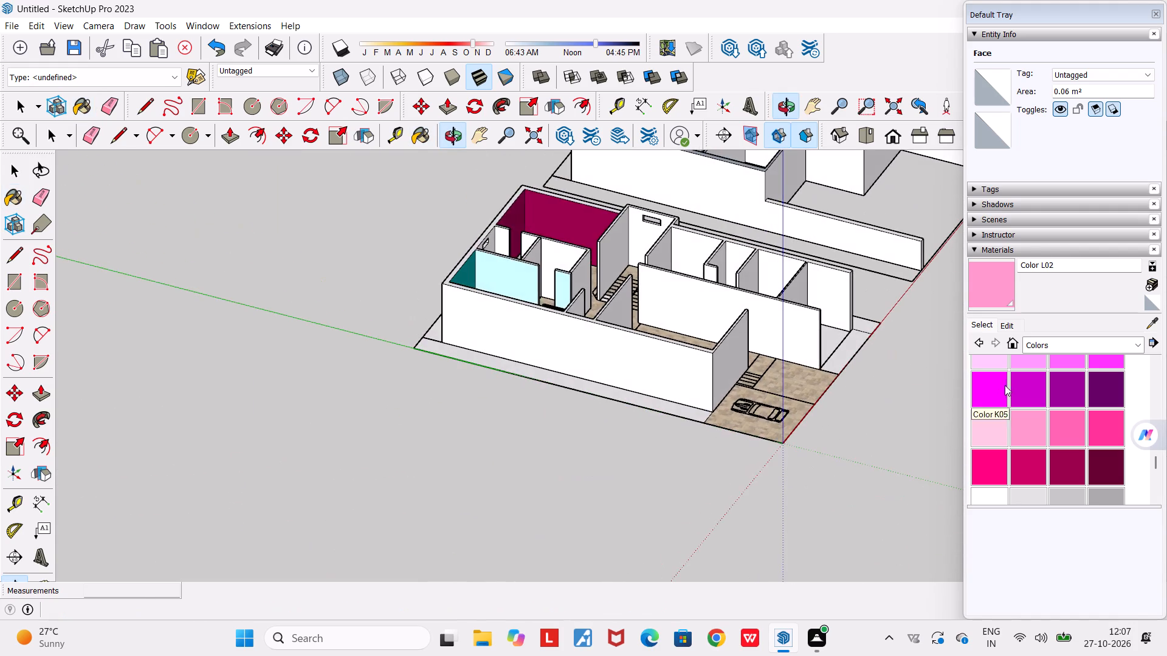
pyautogui.scroll(7, 575, 216)
pyautogui.moveTo(561, 318); pyautogui.dragTo(488, 548, button='middle')
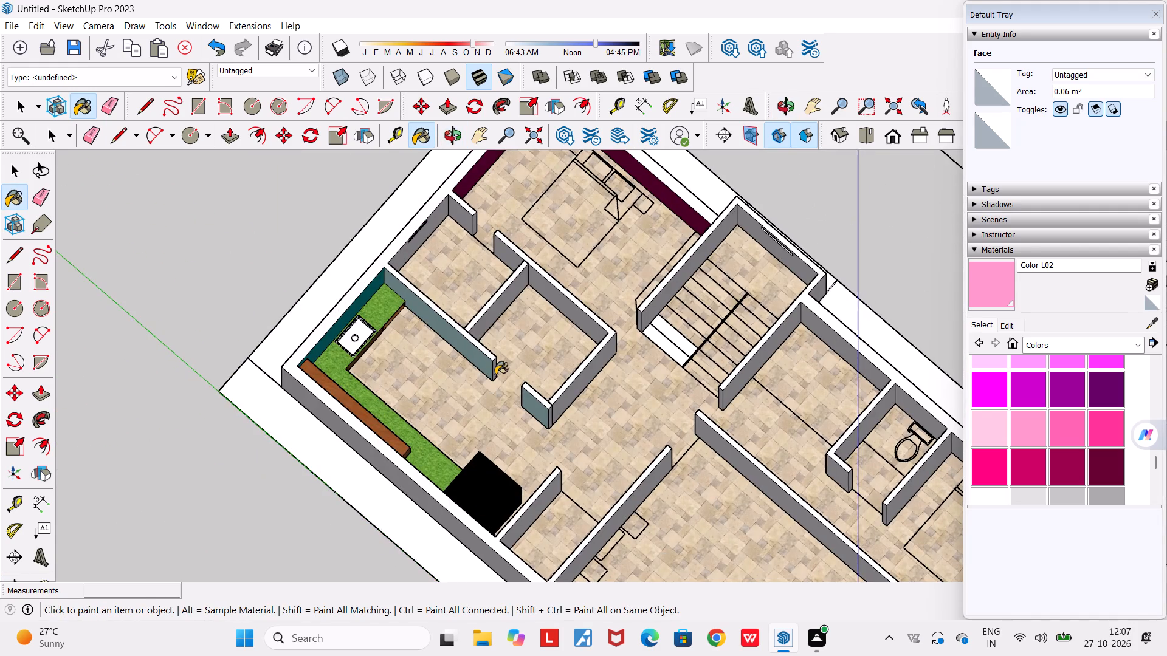
pyautogui.scroll(-4, 495, 375)
pyautogui.press('space')
pyautogui.scroll(-13, 495, 375)
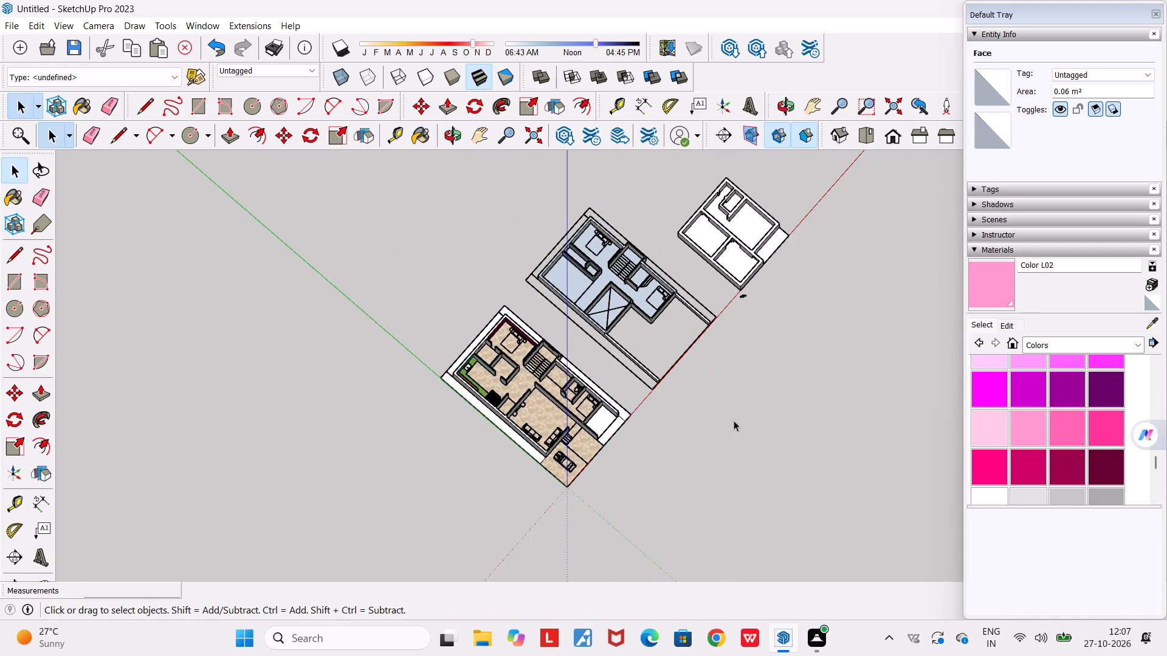
pyautogui.moveTo(792, 416); pyautogui.dragTo(404, 438, button='middle')
pyautogui.scroll(-5, 404, 438)
pyautogui.moveTo(666, 497); pyautogui.dragTo(700, 357, button='middle')
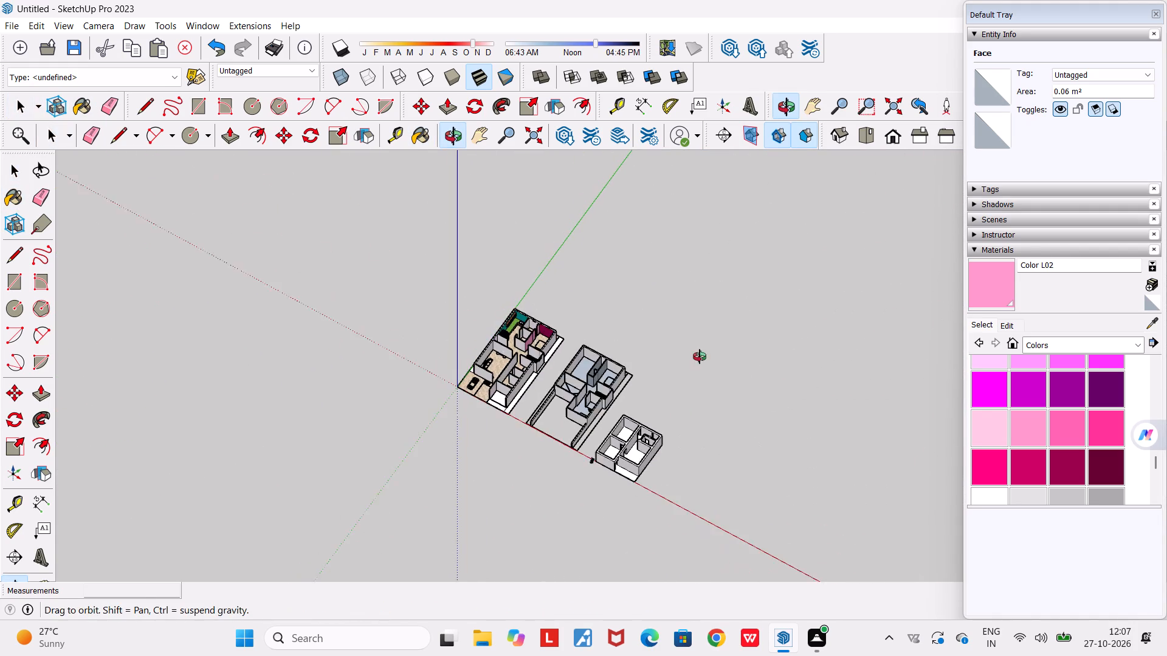
pyautogui.moveTo(700, 357); pyautogui.dragTo(700, 356, button='middle')
pyautogui.scroll(9, 740, 491)
pyautogui.moveTo(628, 500); pyautogui.dragTo(854, 477, button='middle')
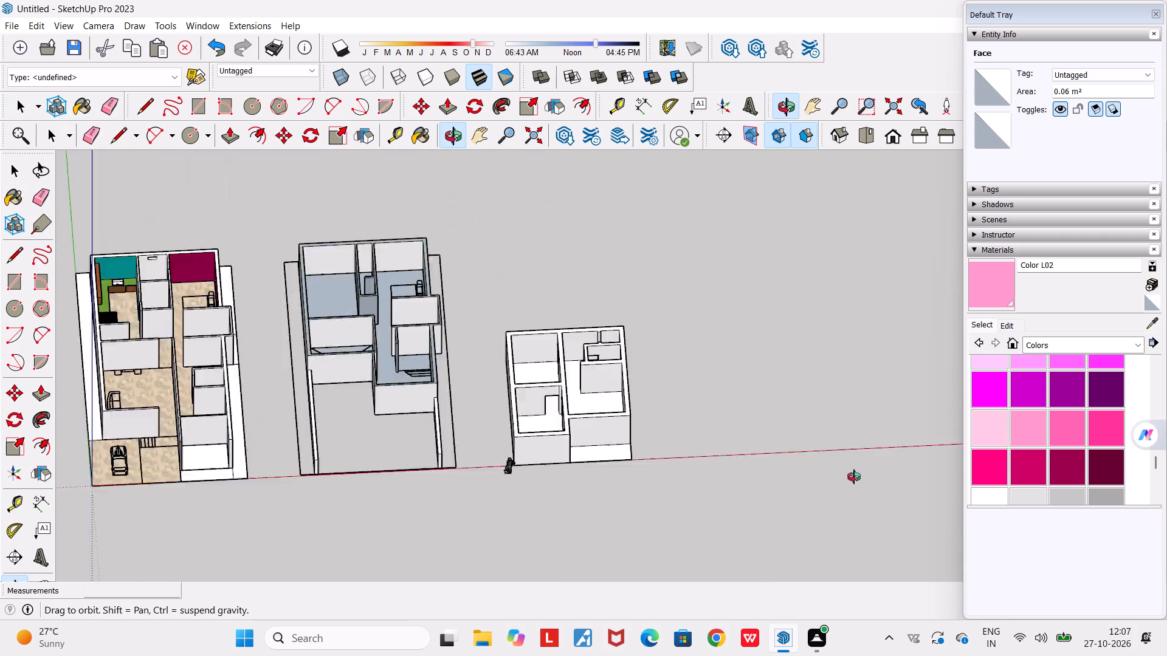
pyautogui.moveTo(854, 477); pyautogui.dragTo(825, 506, button='middle')
pyautogui.scroll(4, 786, 448)
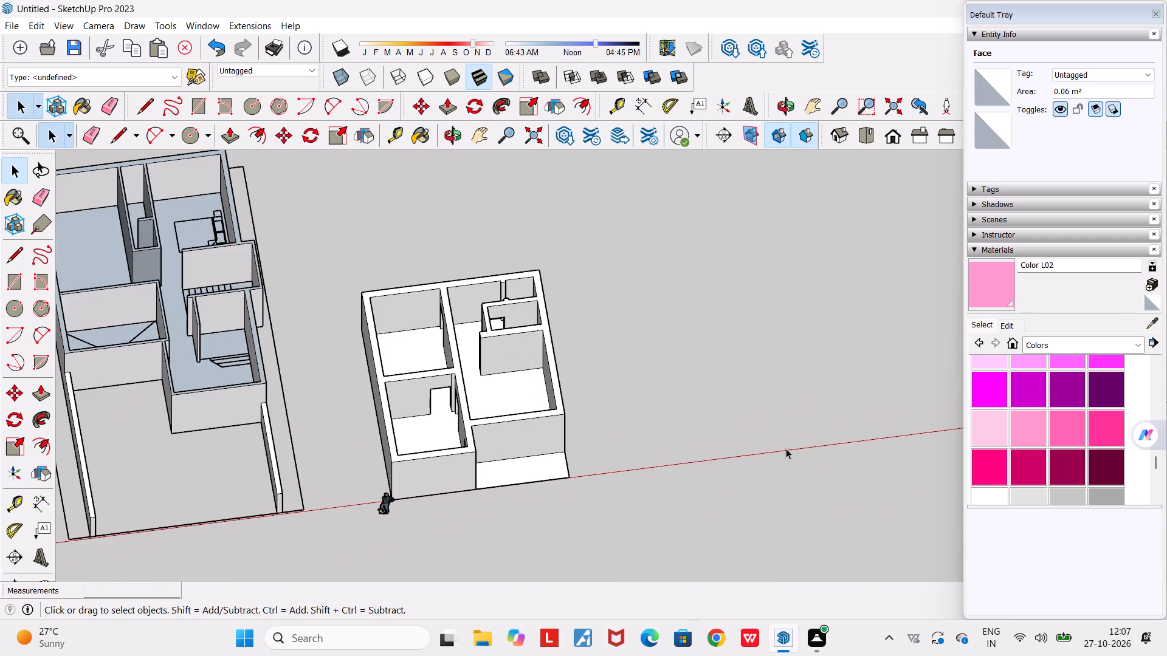
pyautogui.moveTo(759, 408); pyautogui.dragTo(632, 389, button='middle')
pyautogui.scroll(1, 653, 426)
pyautogui.moveTo(690, 493); pyautogui.dragTo(762, 494, button='middle')
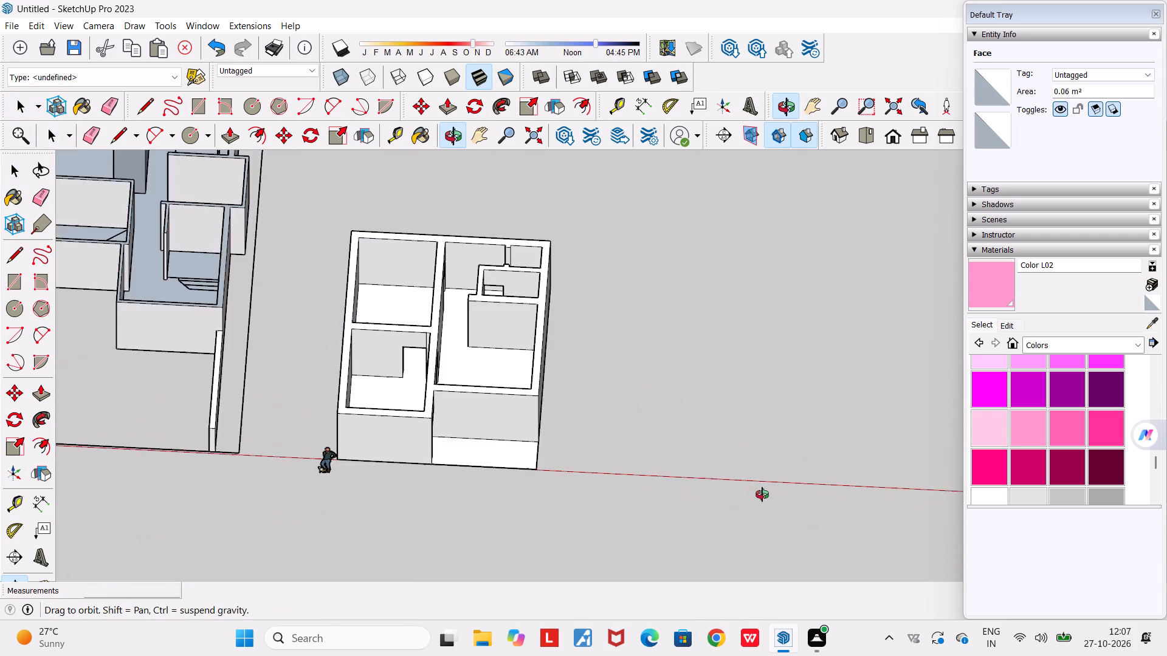
pyautogui.moveTo(762, 494); pyautogui.dragTo(764, 495, button='middle')
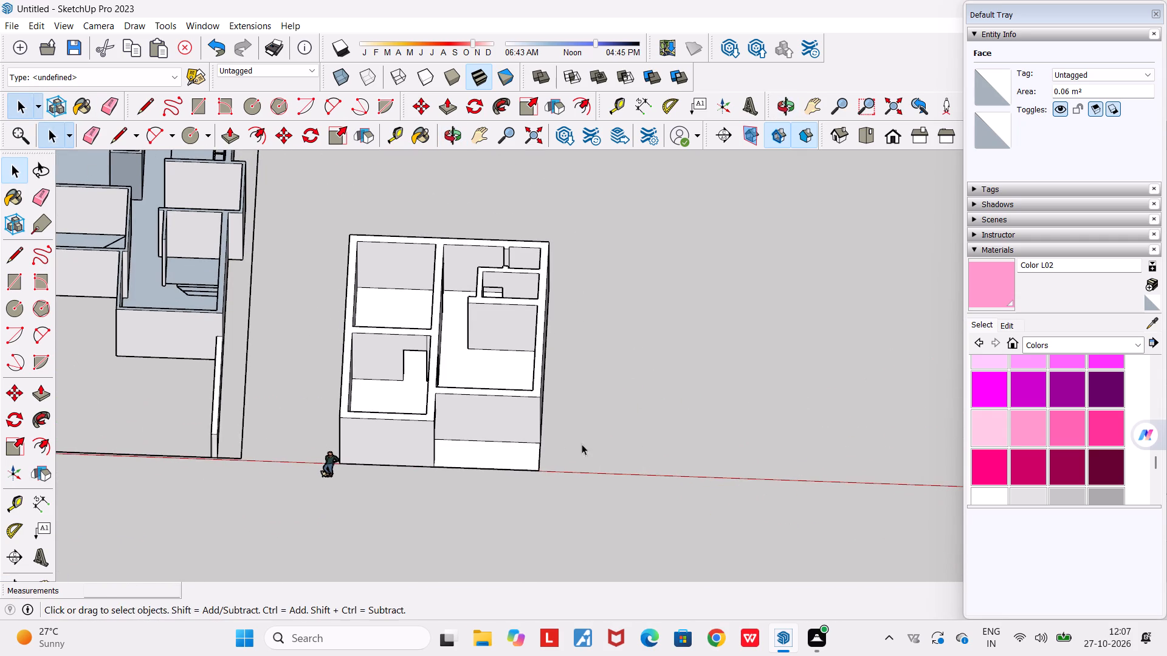
pyautogui.moveTo(663, 474); pyautogui.dragTo(699, 473, button='middle')
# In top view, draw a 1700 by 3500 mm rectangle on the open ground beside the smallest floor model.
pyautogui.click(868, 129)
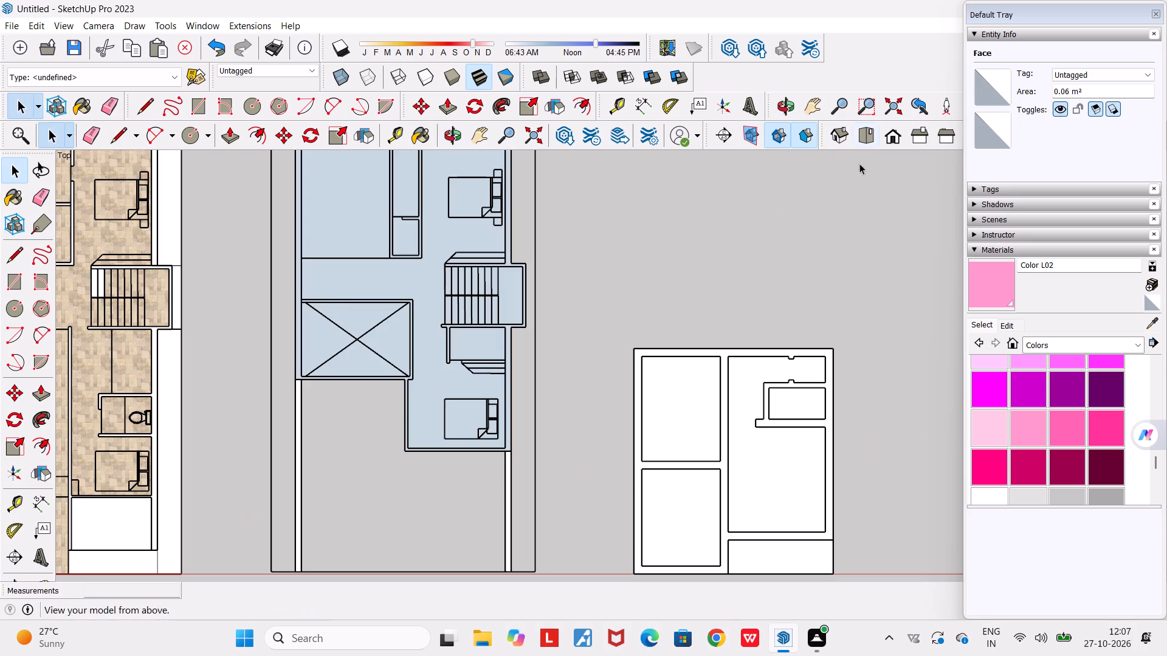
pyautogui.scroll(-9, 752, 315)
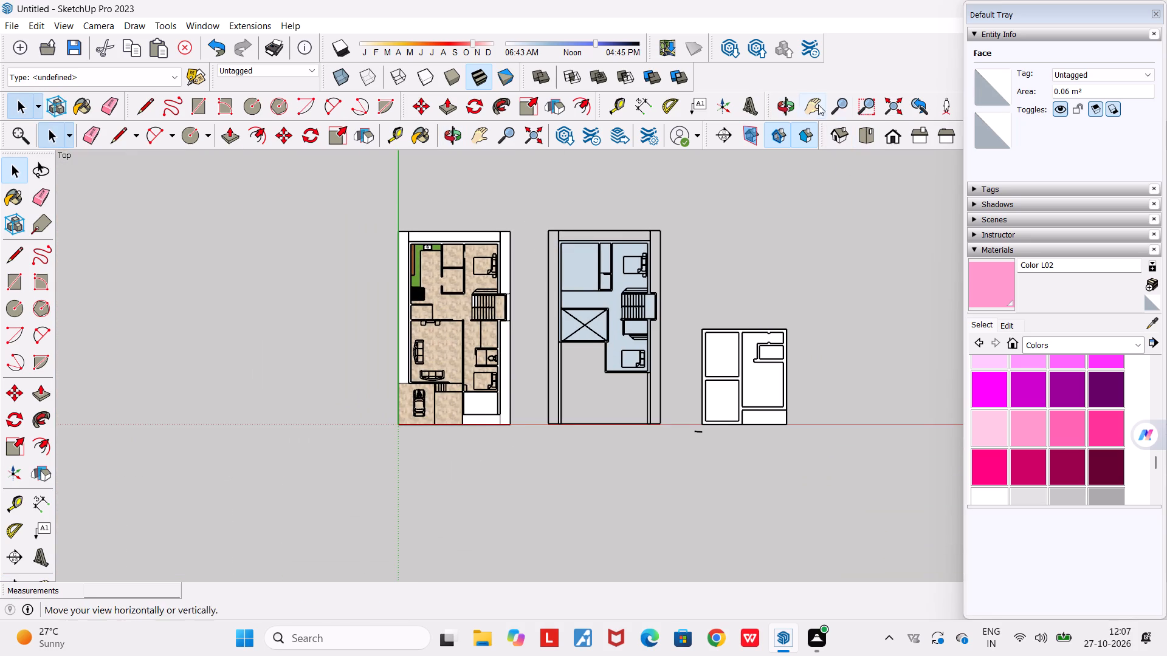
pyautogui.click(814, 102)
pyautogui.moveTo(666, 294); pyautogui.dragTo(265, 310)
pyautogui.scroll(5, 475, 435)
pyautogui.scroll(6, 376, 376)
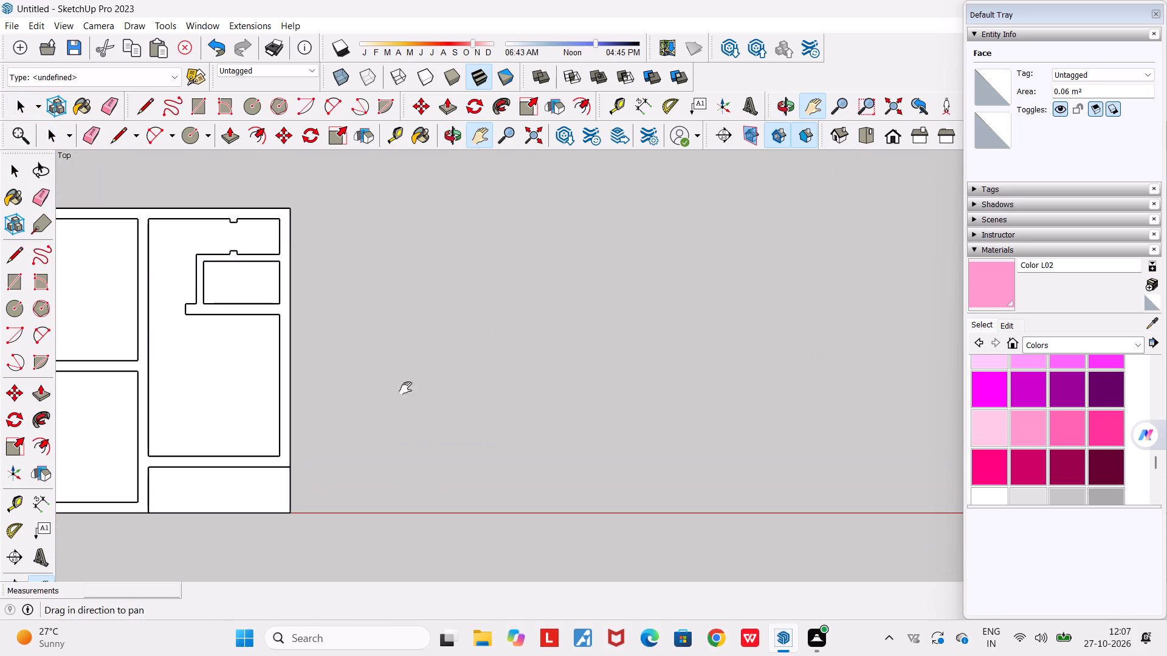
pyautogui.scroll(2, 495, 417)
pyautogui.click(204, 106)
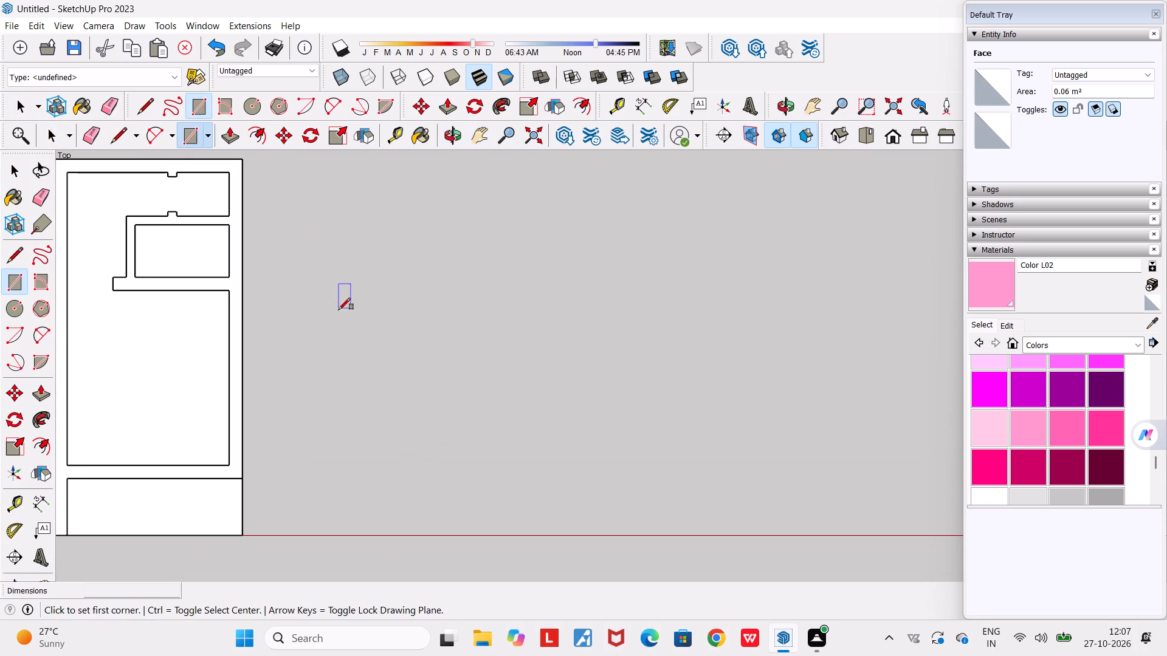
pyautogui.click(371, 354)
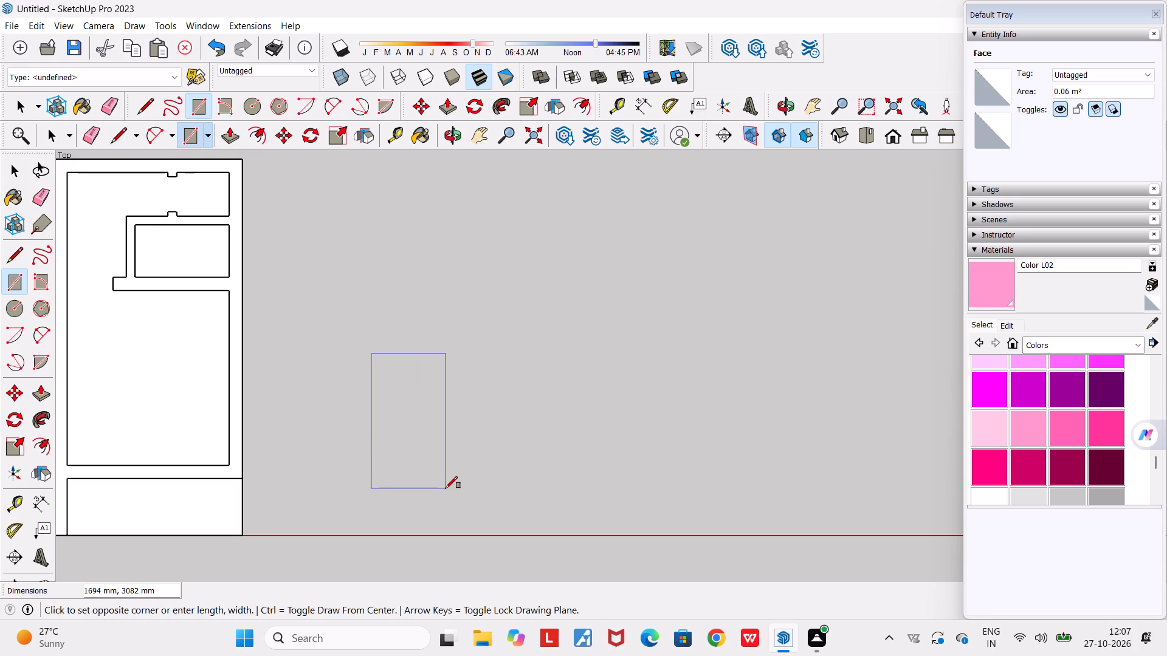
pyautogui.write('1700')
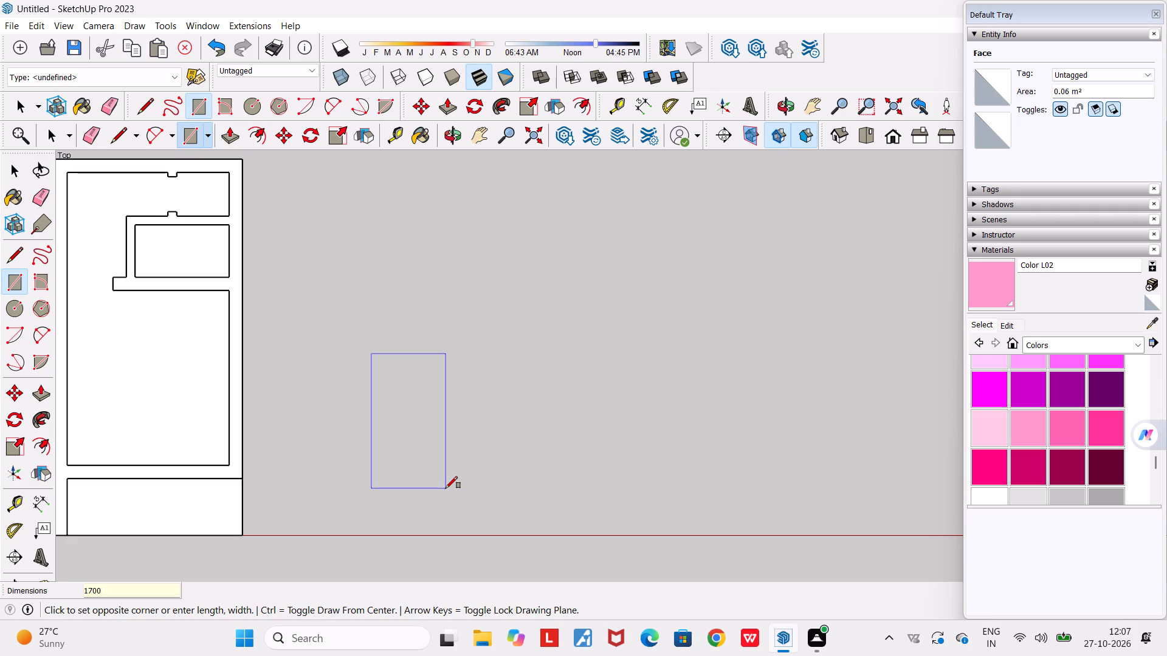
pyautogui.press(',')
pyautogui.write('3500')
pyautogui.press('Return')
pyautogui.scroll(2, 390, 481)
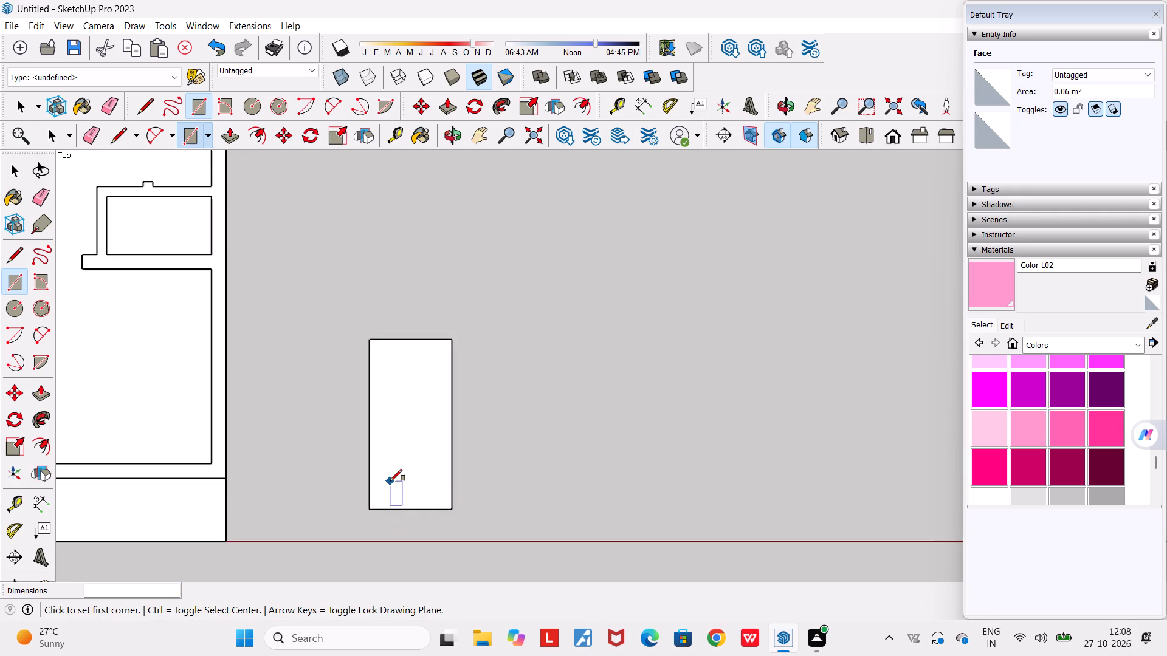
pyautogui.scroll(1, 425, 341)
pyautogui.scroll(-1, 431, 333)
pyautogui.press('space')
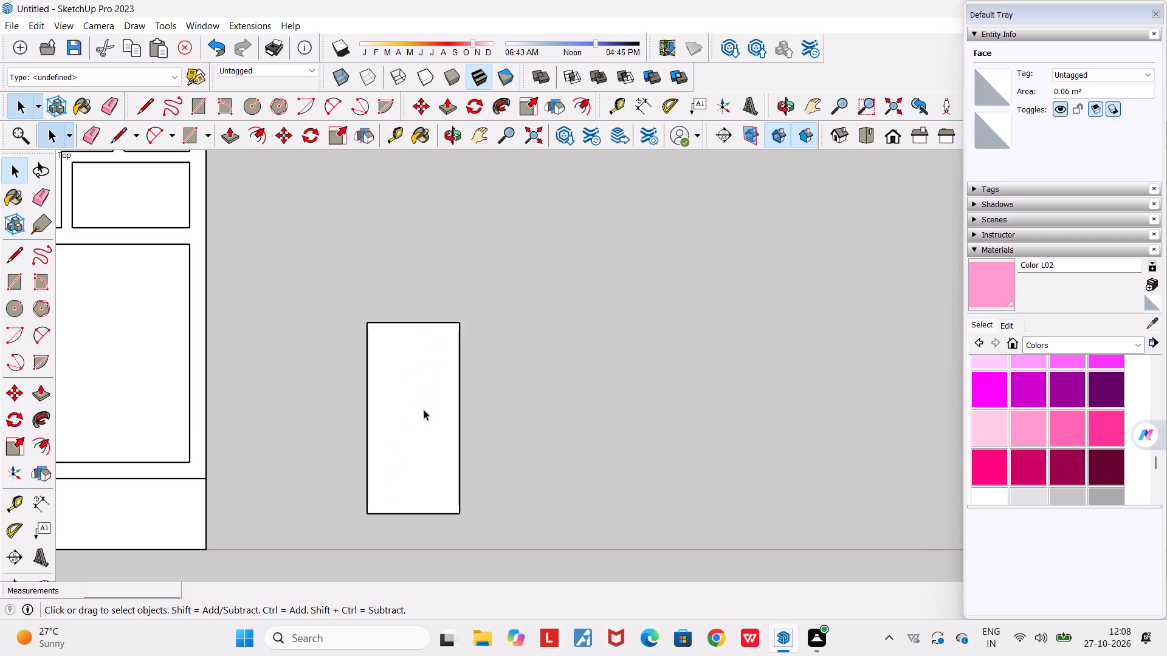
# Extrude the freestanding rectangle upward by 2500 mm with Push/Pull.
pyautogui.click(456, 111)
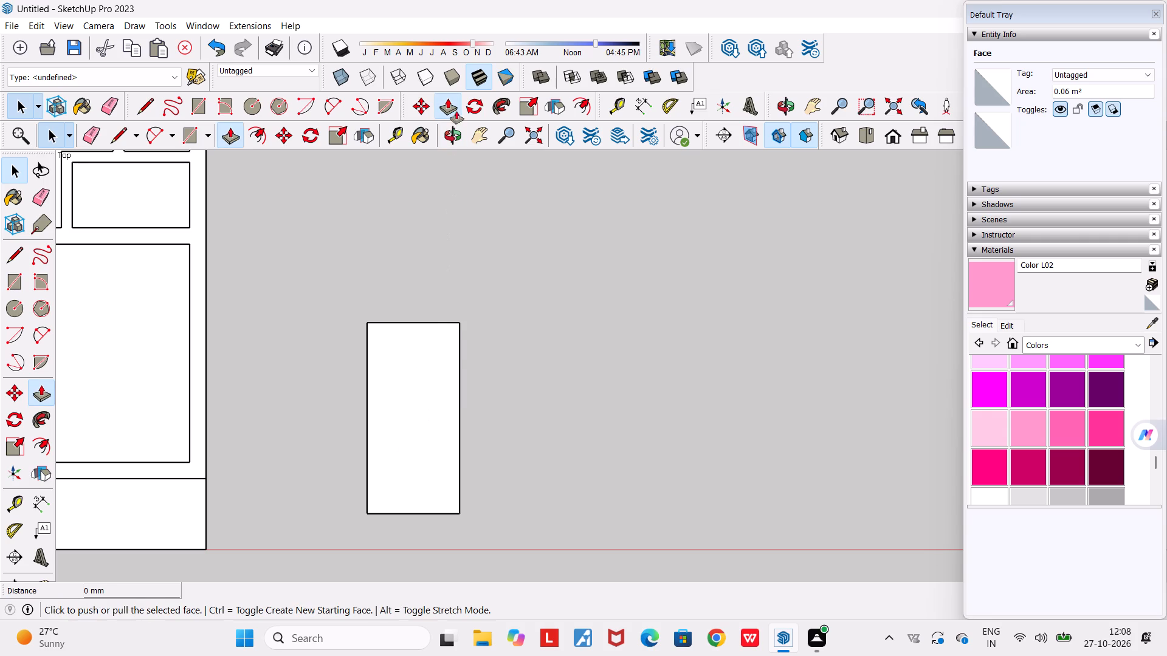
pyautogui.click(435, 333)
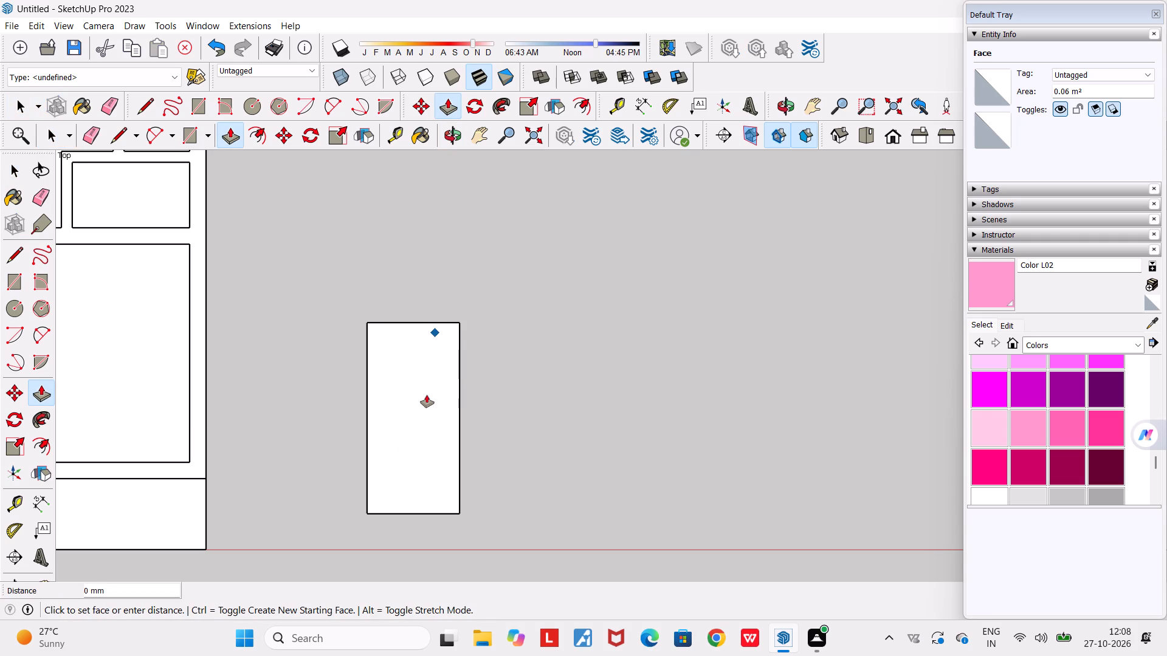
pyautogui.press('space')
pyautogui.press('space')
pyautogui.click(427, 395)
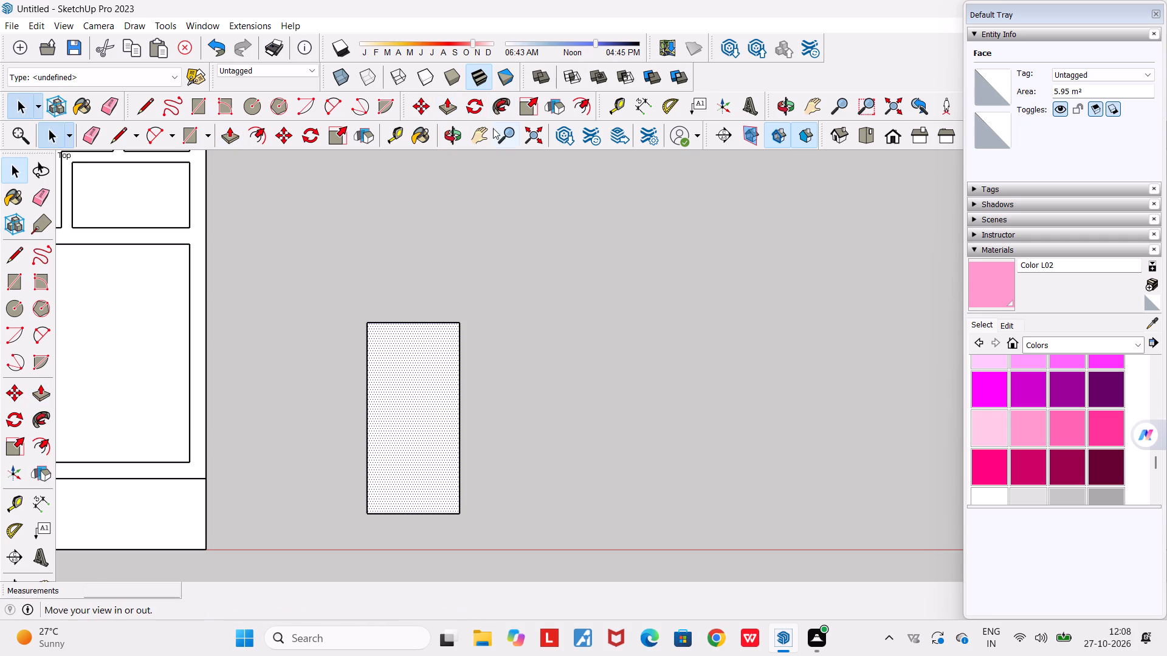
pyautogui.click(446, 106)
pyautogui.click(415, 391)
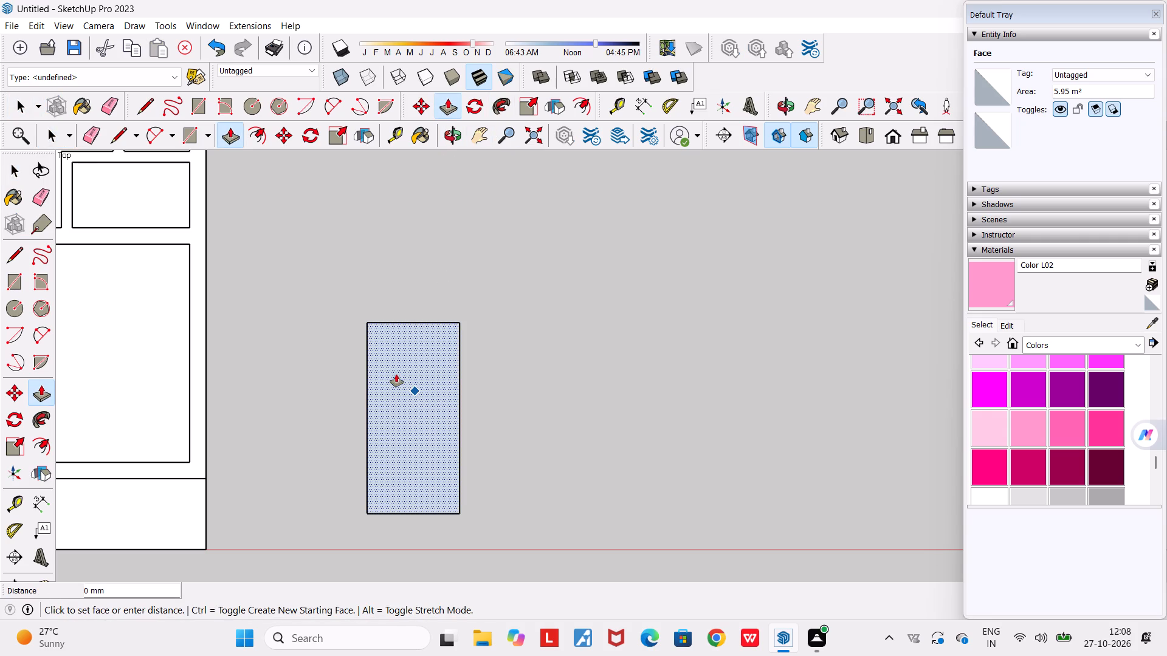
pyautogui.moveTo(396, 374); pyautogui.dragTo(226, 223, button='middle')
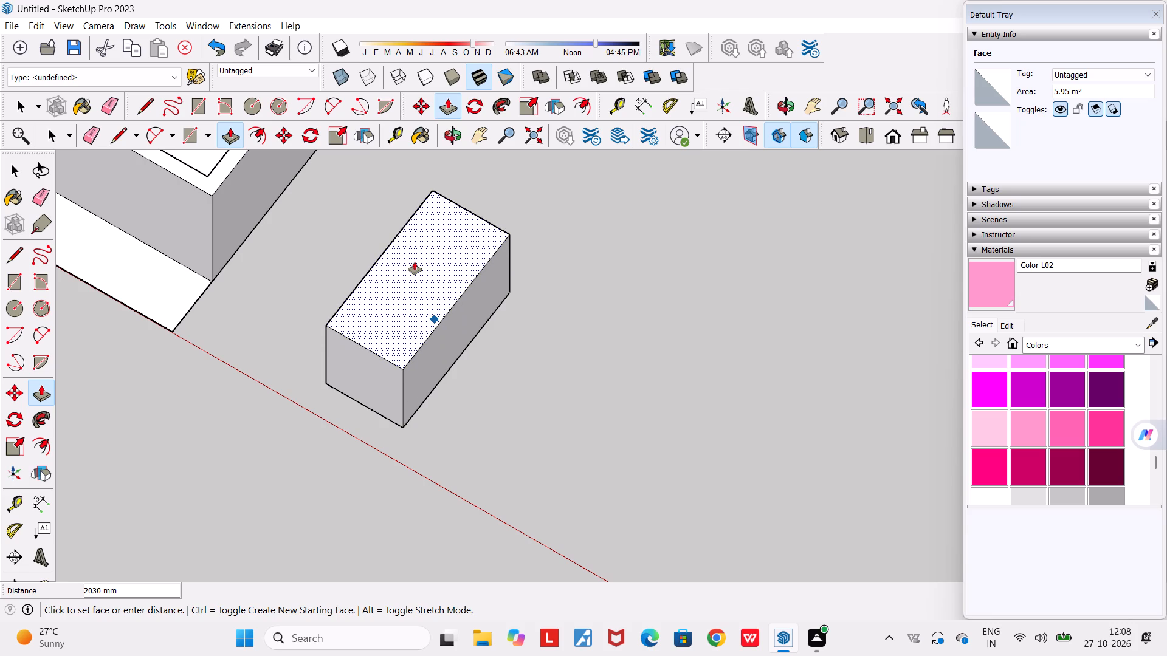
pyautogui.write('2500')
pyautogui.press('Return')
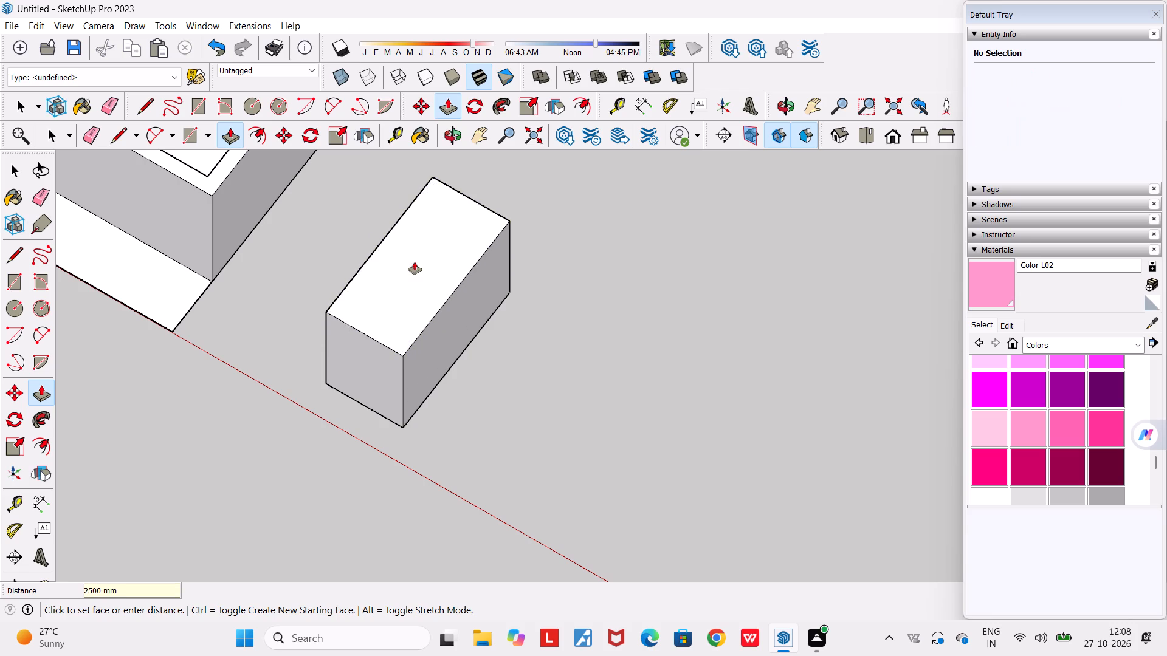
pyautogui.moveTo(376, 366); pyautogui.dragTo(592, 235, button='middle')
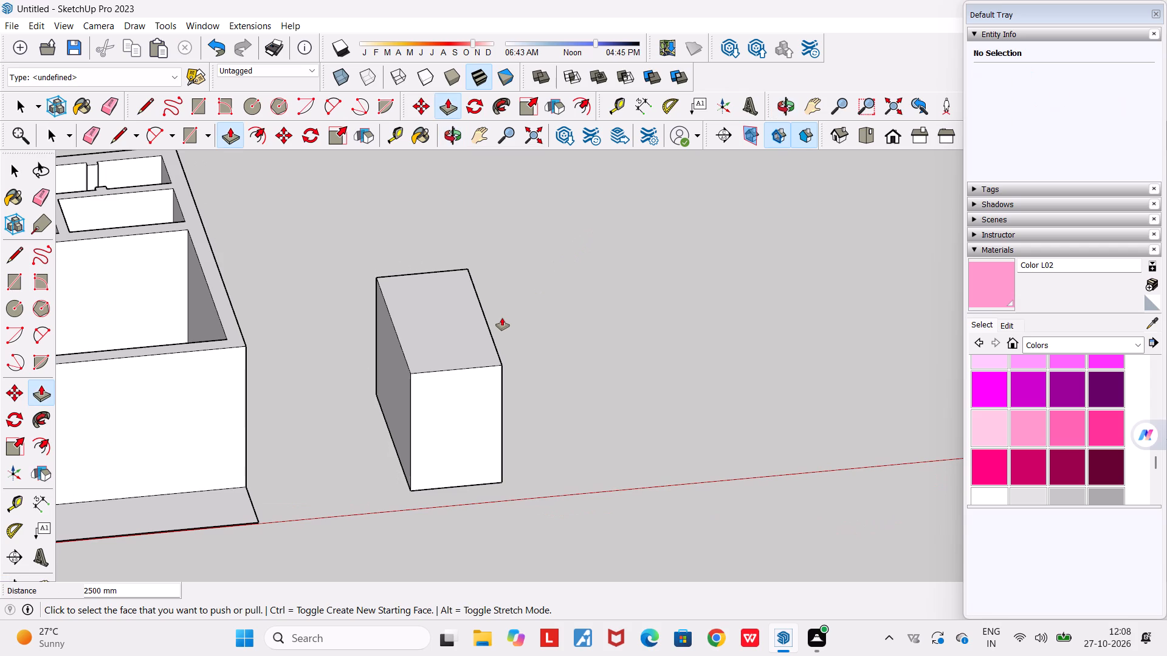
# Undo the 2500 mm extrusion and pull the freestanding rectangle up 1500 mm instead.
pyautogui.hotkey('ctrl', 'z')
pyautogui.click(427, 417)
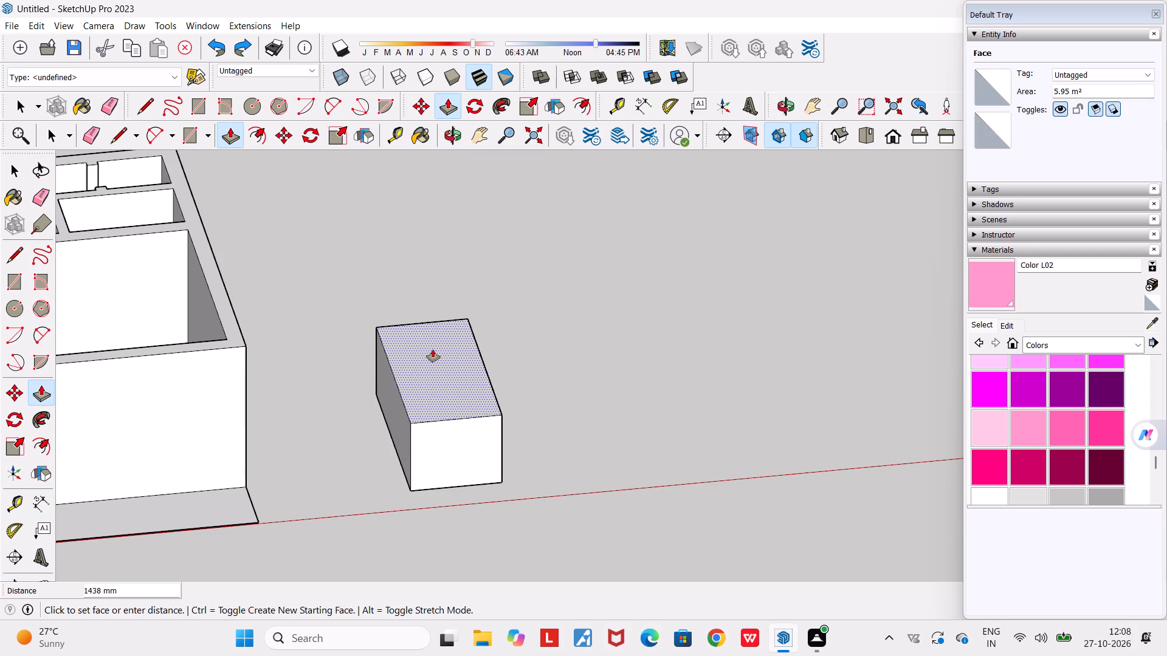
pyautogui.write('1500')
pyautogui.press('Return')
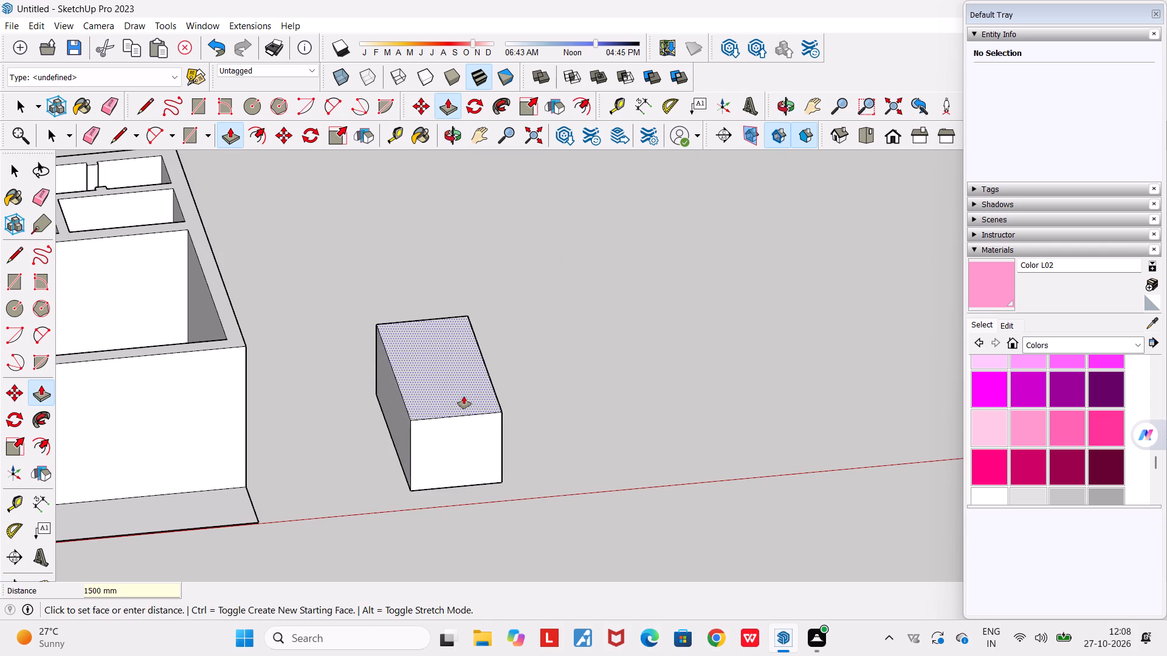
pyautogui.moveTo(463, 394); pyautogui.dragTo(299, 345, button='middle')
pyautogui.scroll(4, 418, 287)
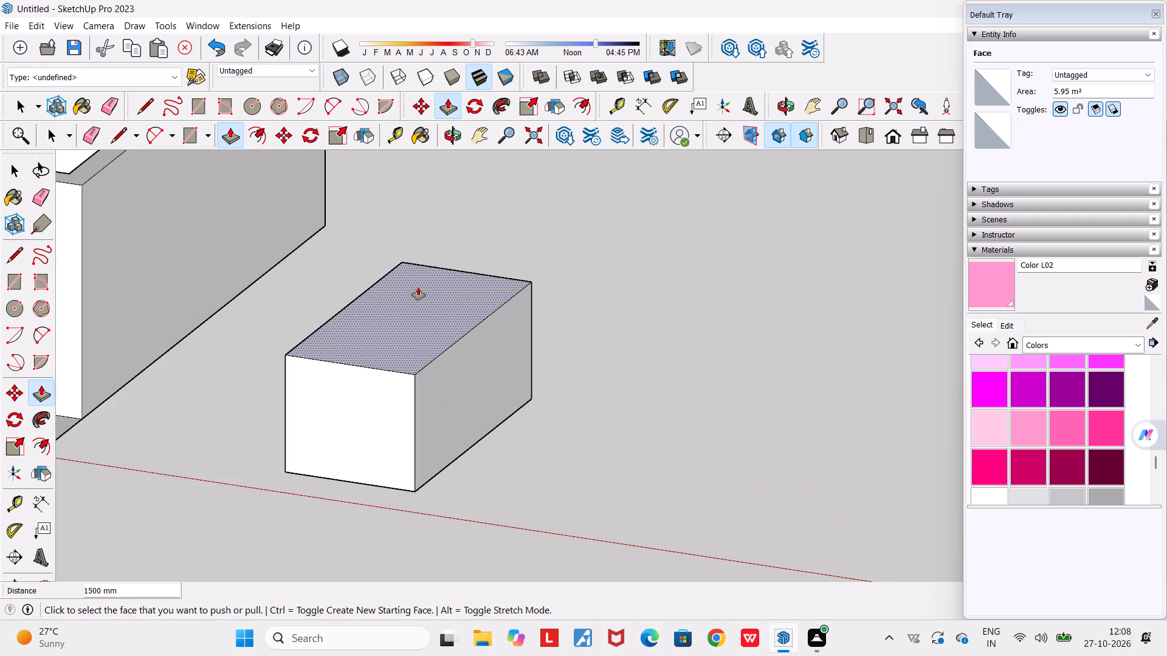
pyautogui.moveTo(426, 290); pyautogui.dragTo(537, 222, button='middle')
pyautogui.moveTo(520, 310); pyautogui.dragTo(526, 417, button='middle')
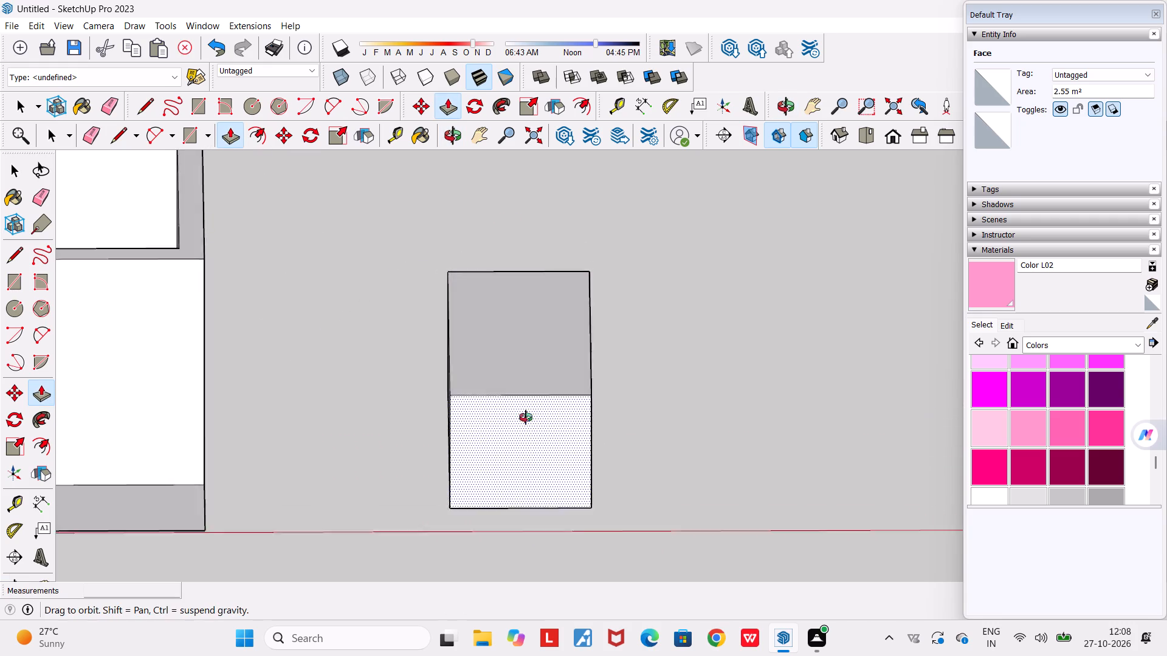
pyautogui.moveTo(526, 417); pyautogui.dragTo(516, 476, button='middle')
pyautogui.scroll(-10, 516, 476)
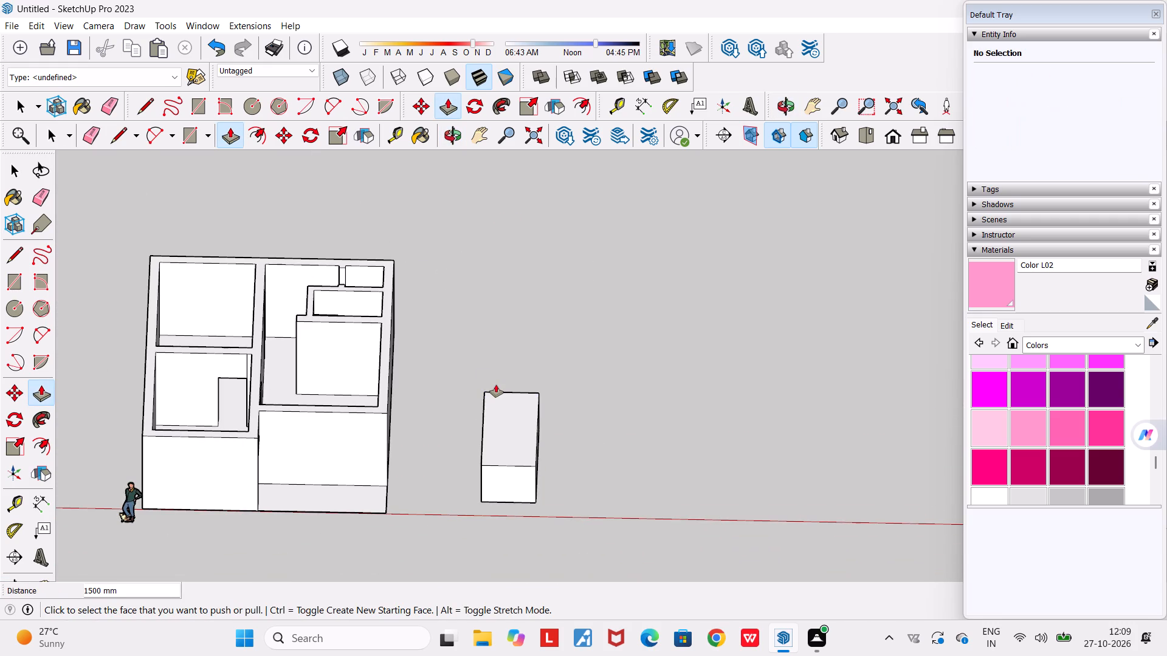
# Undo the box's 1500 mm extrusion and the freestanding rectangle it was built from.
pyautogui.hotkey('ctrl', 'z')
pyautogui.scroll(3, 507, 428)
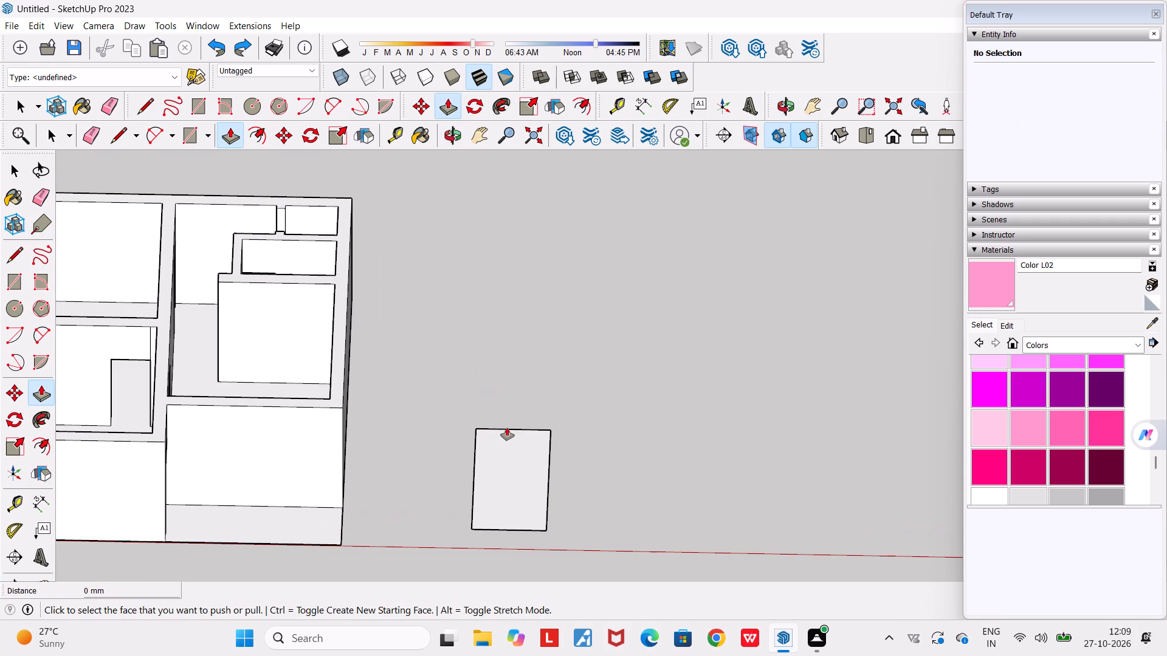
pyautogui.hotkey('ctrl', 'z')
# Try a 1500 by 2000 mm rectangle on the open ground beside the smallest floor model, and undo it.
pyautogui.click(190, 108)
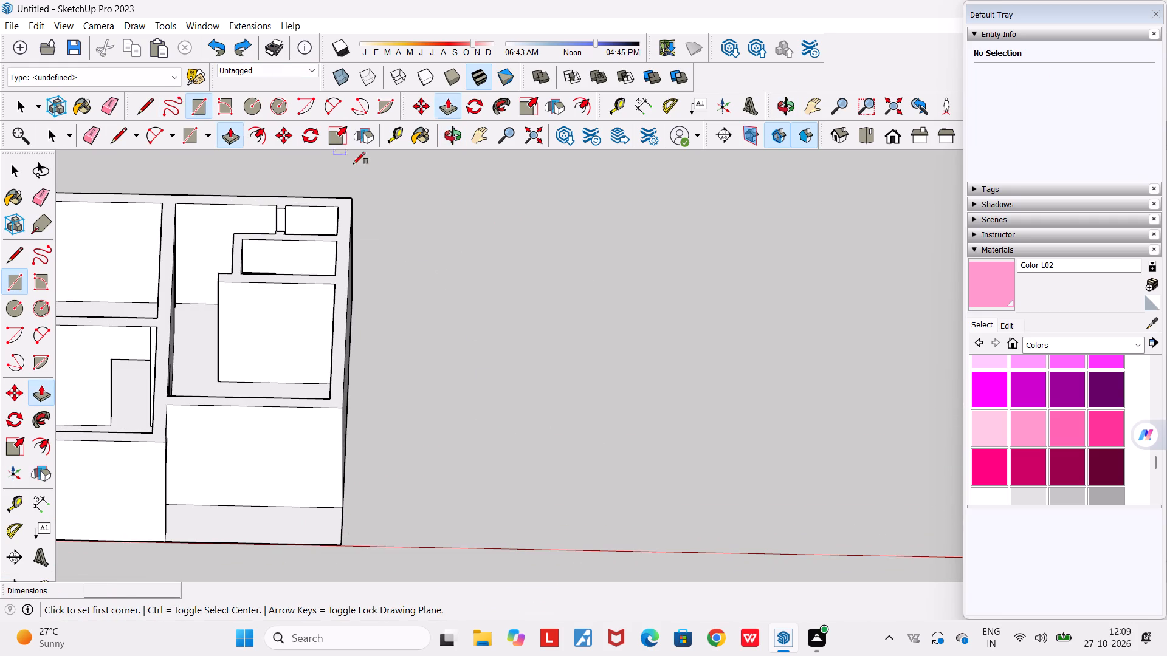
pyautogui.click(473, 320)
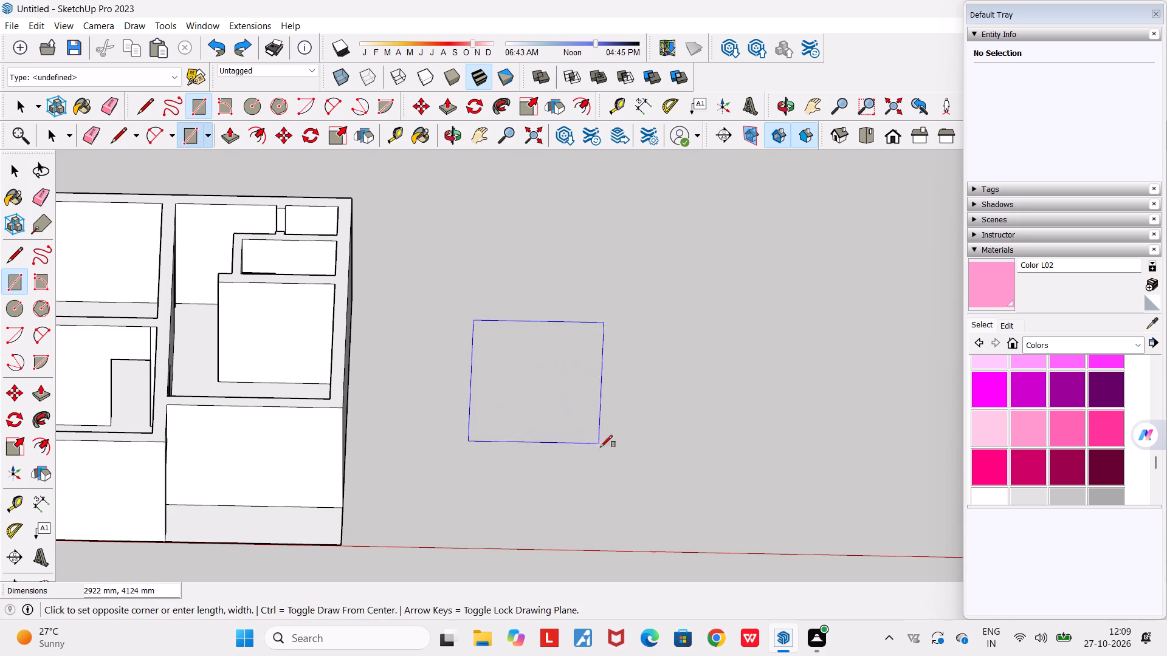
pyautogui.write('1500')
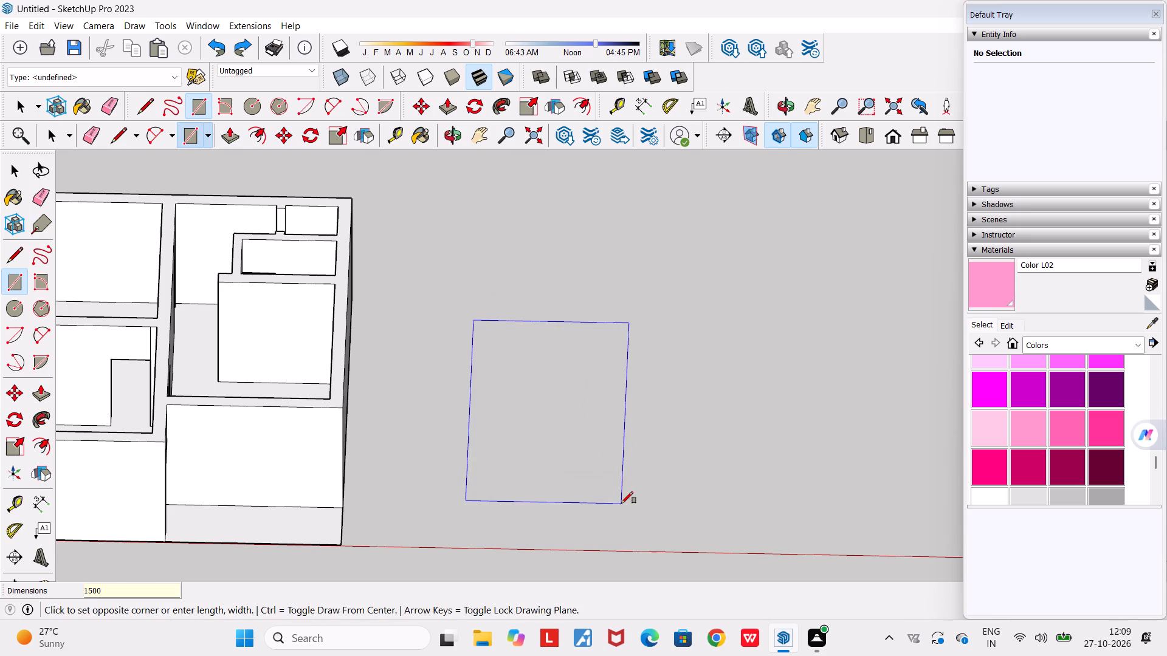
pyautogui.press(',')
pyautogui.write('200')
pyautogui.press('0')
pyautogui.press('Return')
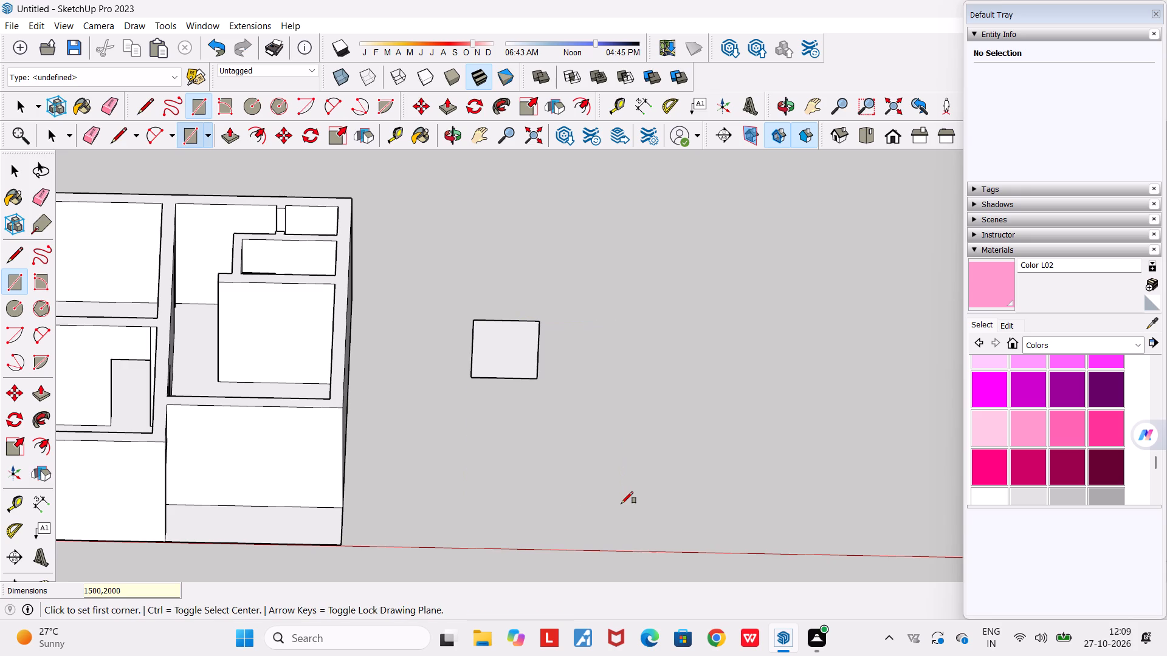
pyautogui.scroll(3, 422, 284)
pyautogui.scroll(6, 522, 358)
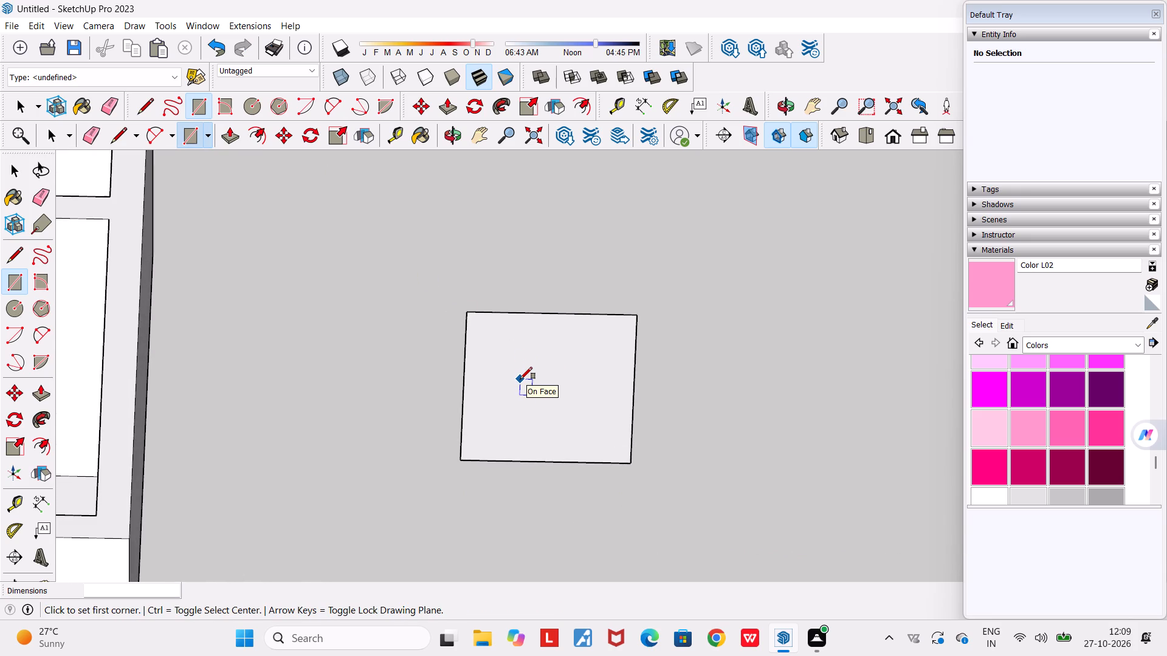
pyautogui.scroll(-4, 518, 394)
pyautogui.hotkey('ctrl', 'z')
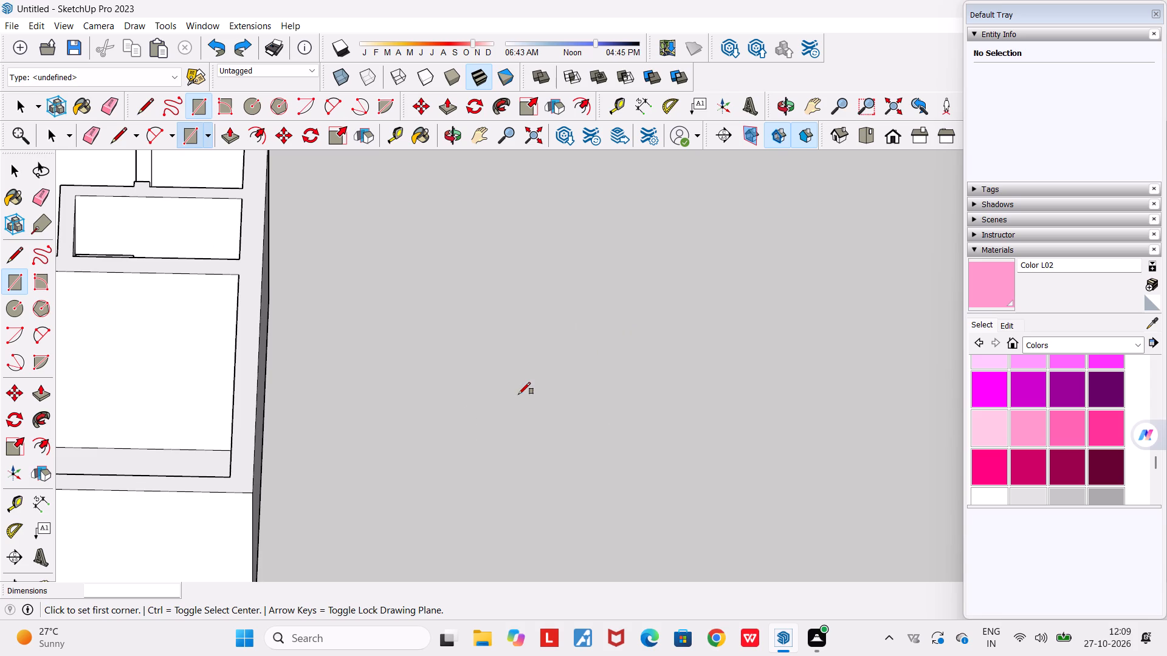
# Draw a freehand rectangle of about 1800 by 3300 mm on the open ground beside the smallest floor model.
pyautogui.click(512, 375)
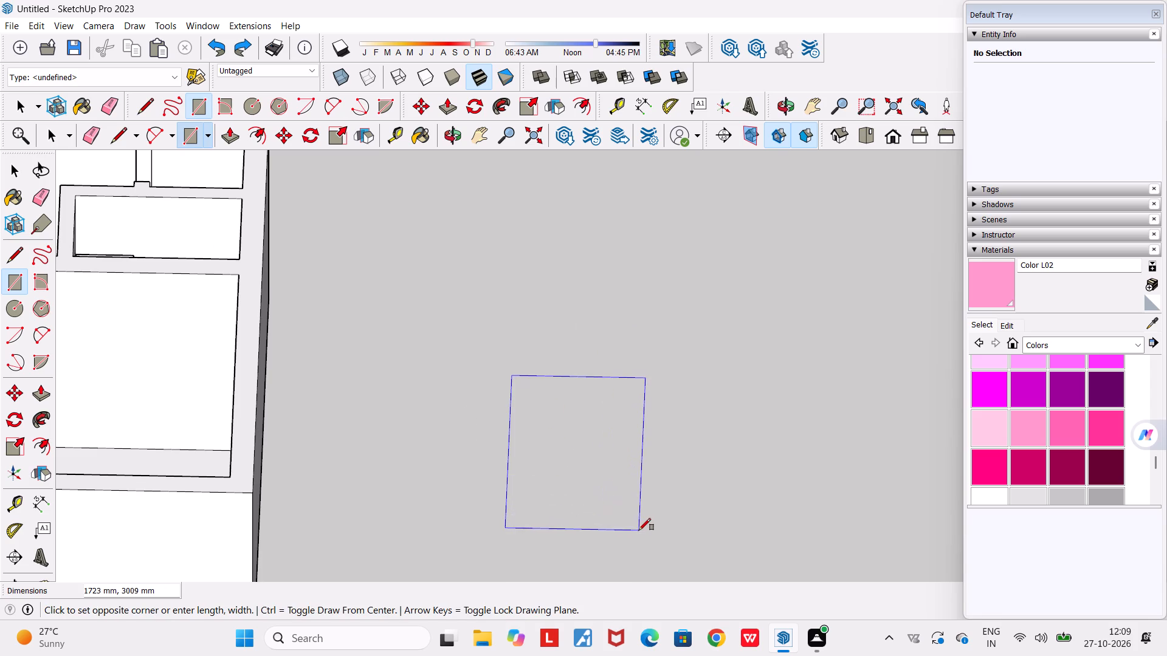
pyautogui.click(646, 544)
# Extrude the freestanding rectangle upward by 1000 mm with Push/Pull.
pyautogui.moveTo(614, 420); pyautogui.dragTo(473, 332, button='middle')
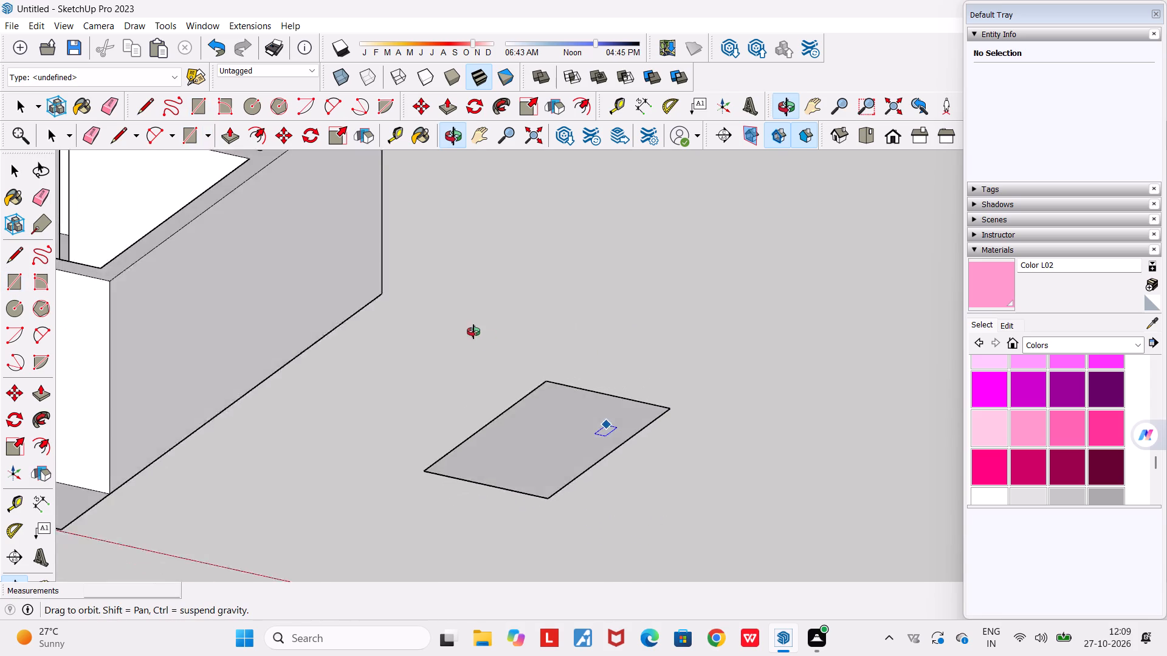
pyautogui.moveTo(473, 332); pyautogui.dragTo(467, 329, button='middle')
pyautogui.scroll(-4, 468, 329)
pyautogui.scroll(6, 469, 338)
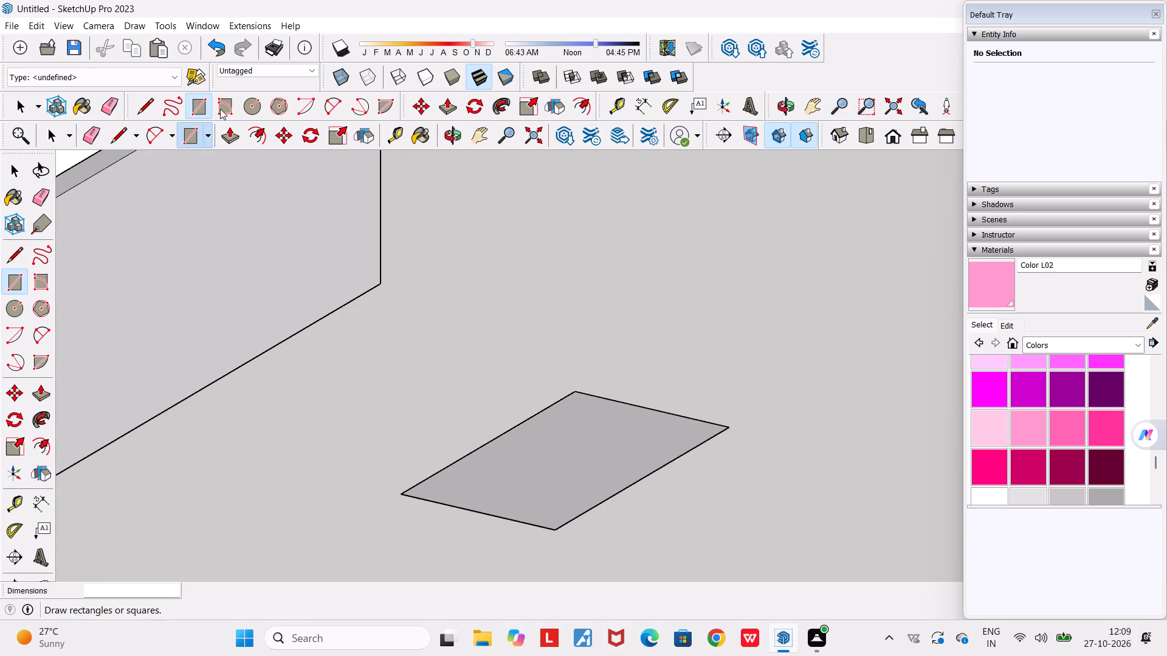
pyautogui.click(231, 128)
pyautogui.click(537, 459)
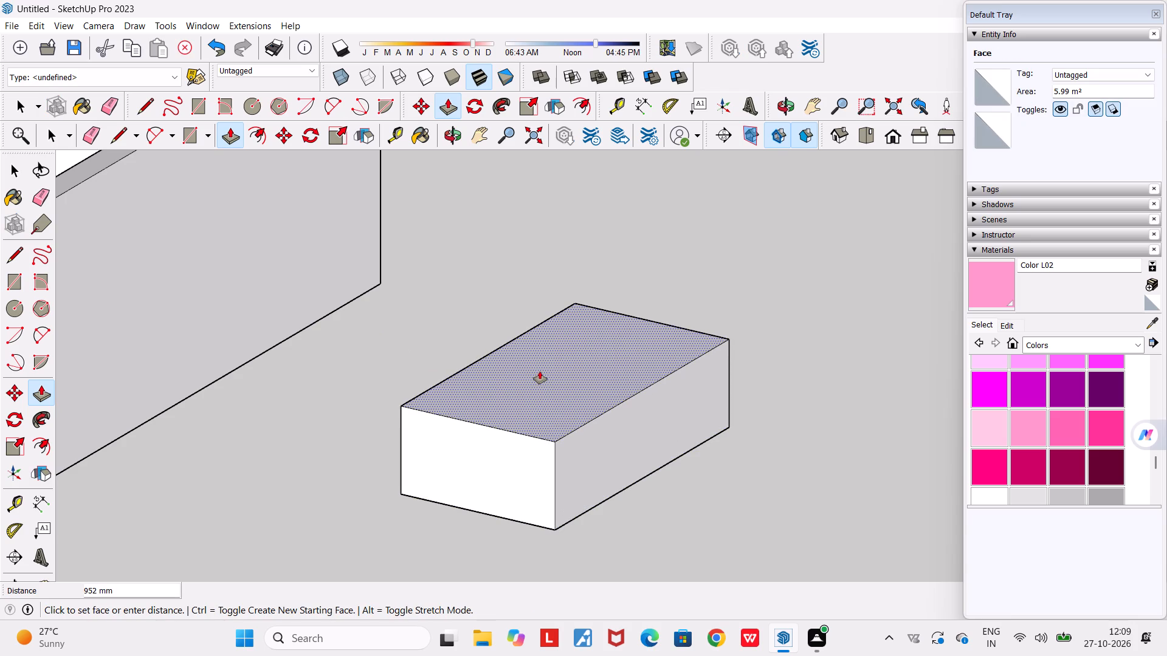
pyautogui.write('1000')
pyautogui.press('Return')
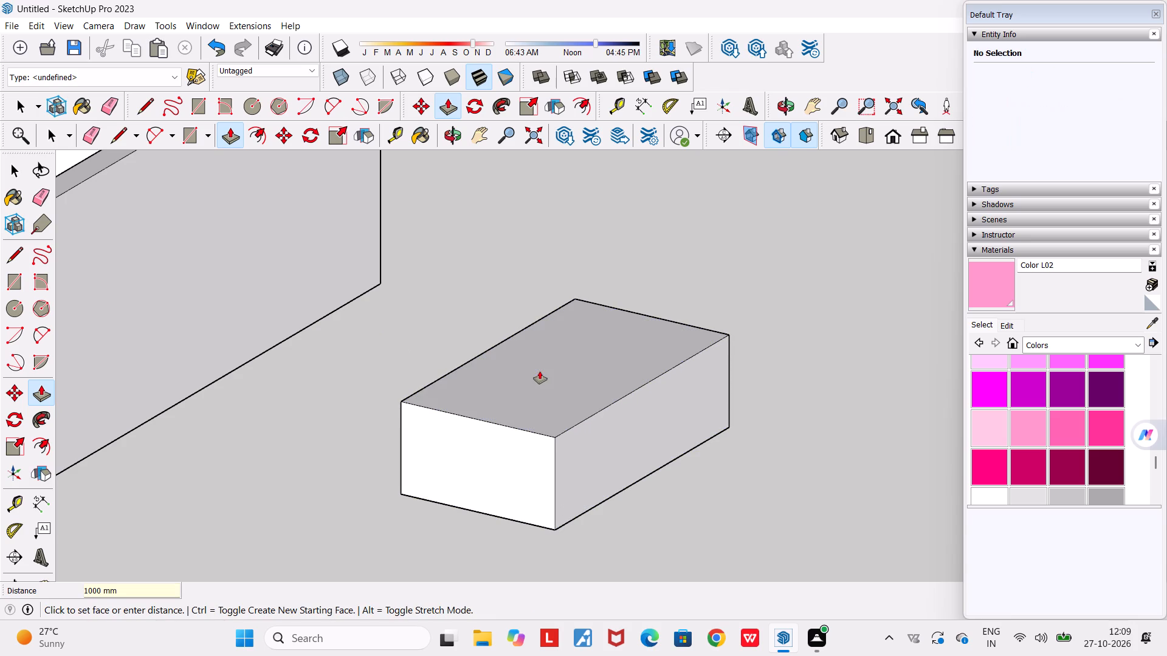
# Offset the outline of the box's short front end face inward by about 35 mm.
pyautogui.scroll(1, 560, 382)
pyautogui.moveTo(567, 392); pyautogui.dragTo(759, 396, button='middle')
pyautogui.scroll(-3, 759, 396)
pyautogui.moveTo(758, 396); pyautogui.dragTo(543, 316, button='middle')
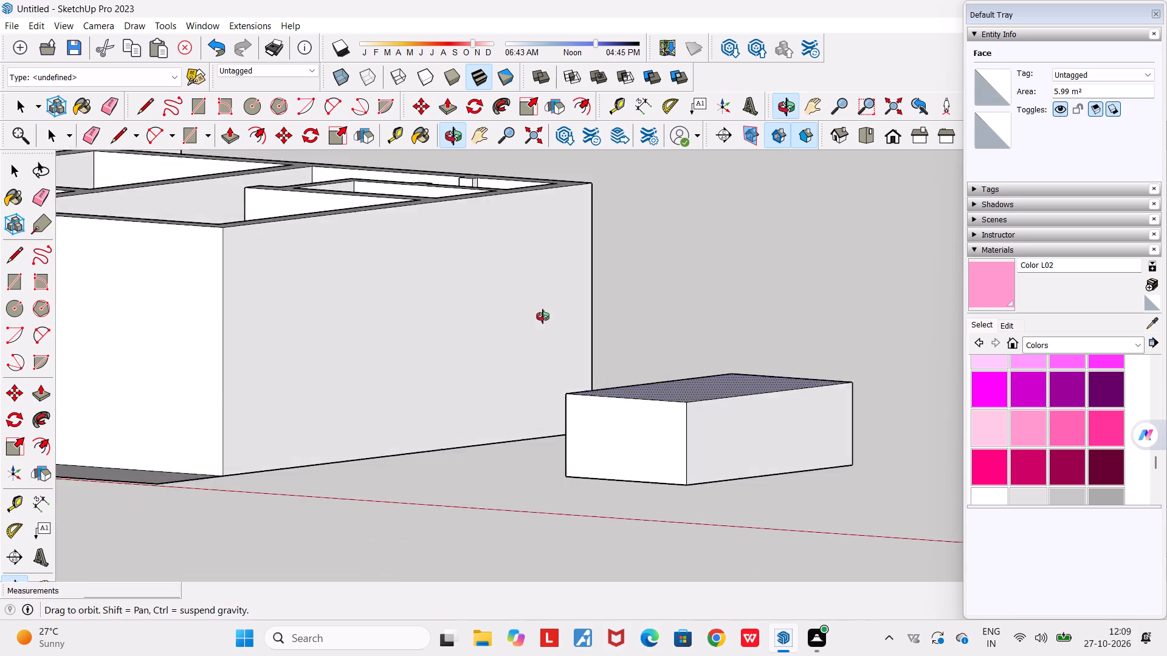
pyautogui.moveTo(543, 316); pyautogui.dragTo(674, 313, button='middle')
pyautogui.scroll(-1, 674, 313)
pyautogui.scroll(3, 690, 428)
pyautogui.moveTo(690, 428); pyautogui.dragTo(742, 426, button='middle')
pyautogui.scroll(1, 690, 428)
pyautogui.scroll(-1, 769, 423)
pyautogui.scroll(4, 769, 423)
pyautogui.press('space')
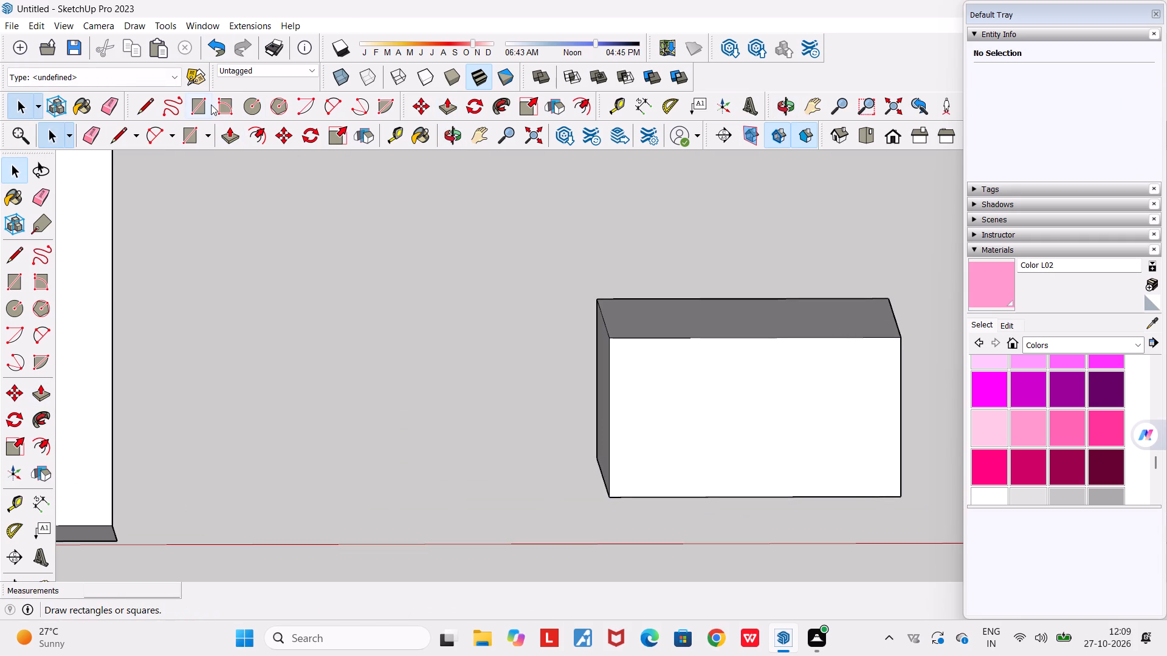
pyautogui.click(193, 106)
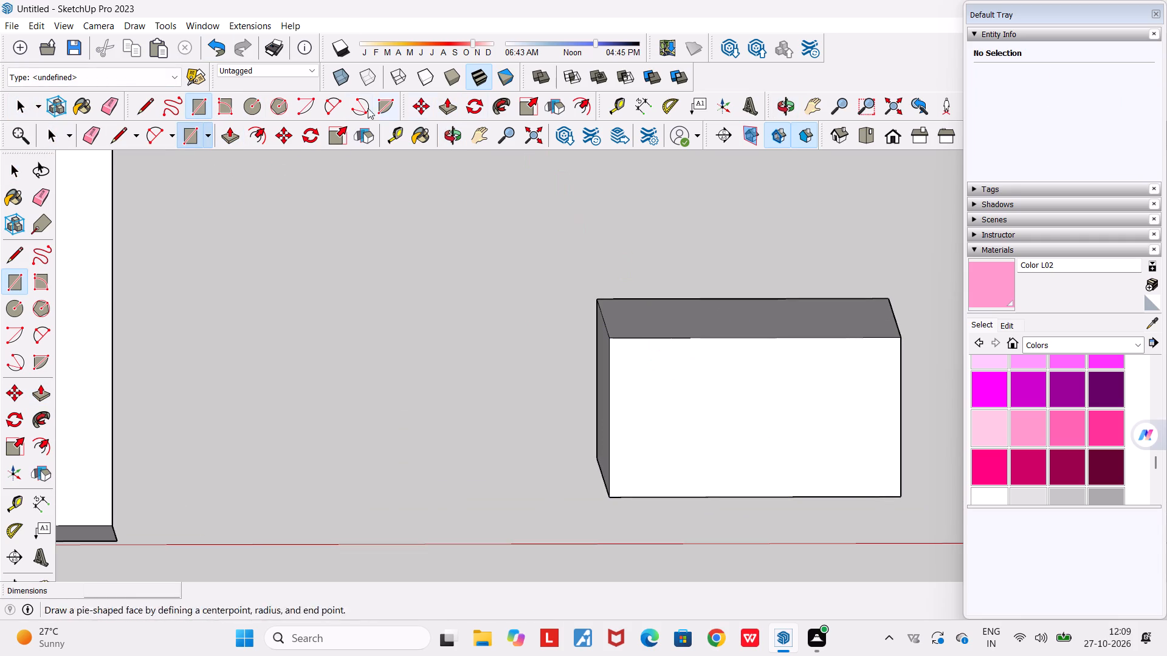
pyautogui.click(246, 137)
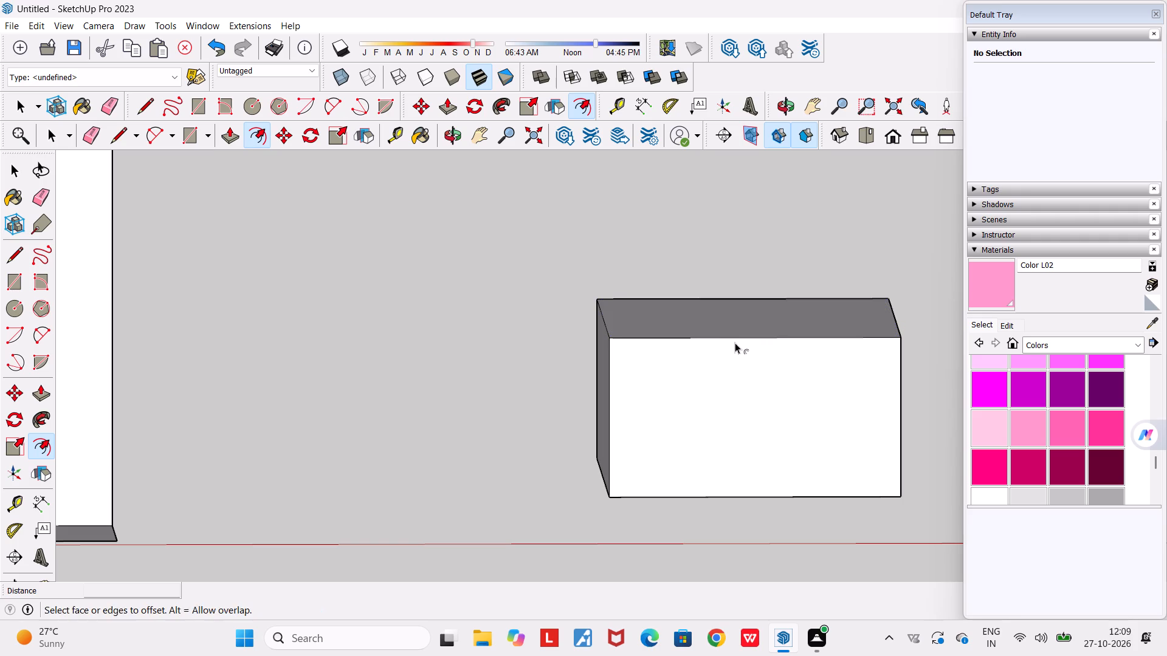
pyautogui.click(754, 348)
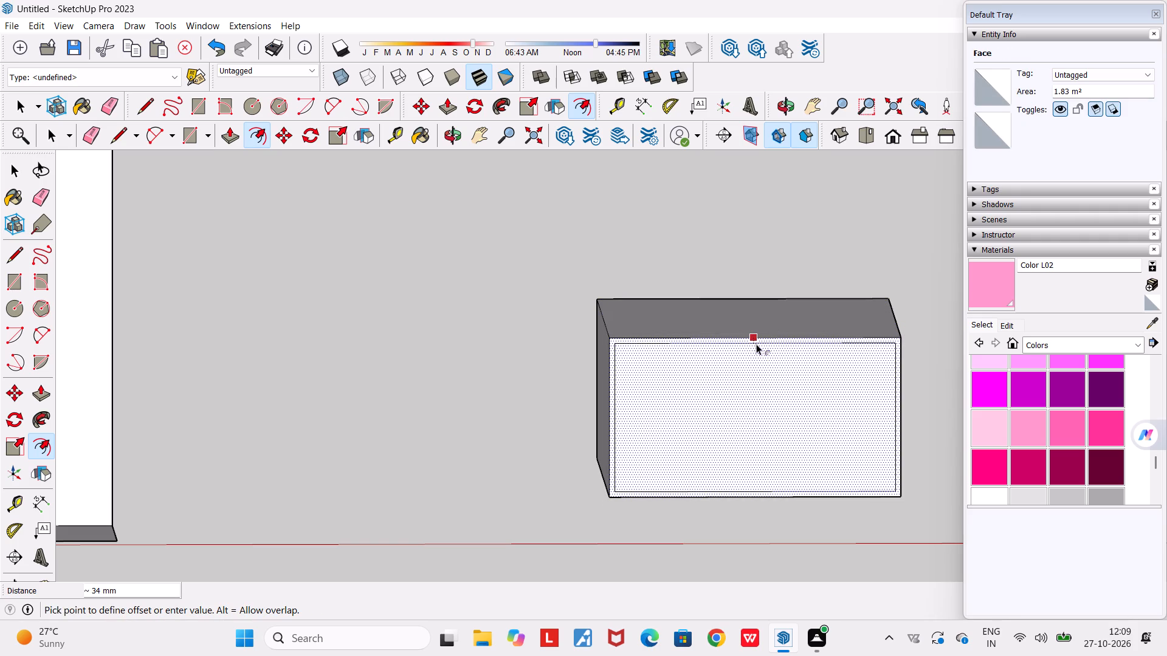
pyautogui.click(757, 344)
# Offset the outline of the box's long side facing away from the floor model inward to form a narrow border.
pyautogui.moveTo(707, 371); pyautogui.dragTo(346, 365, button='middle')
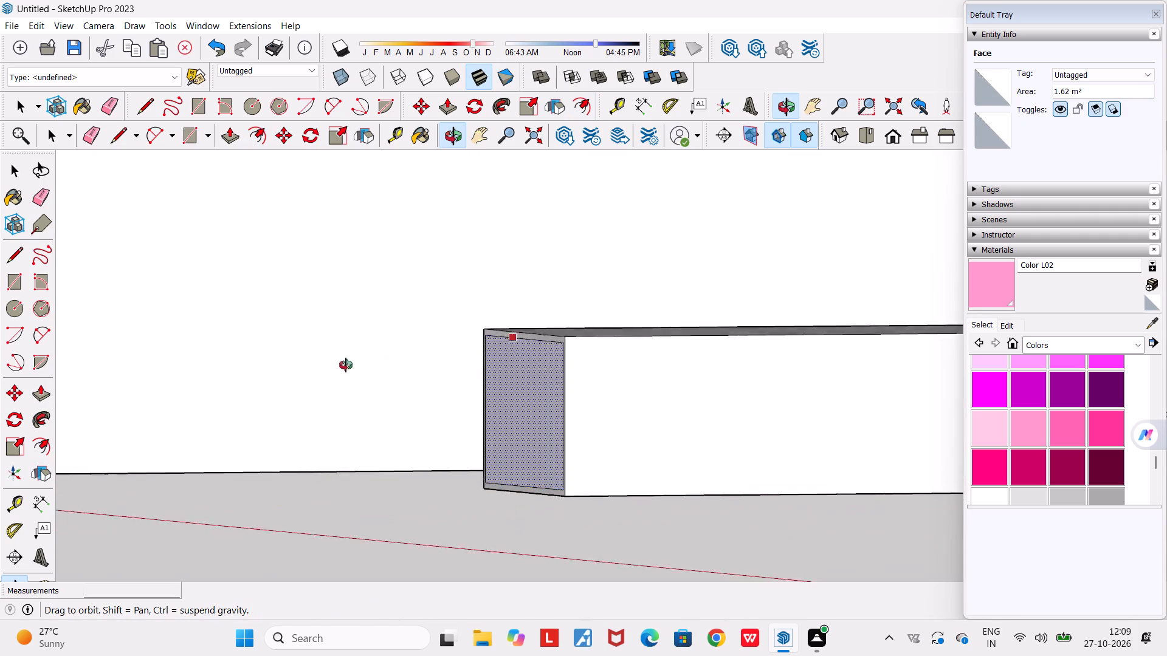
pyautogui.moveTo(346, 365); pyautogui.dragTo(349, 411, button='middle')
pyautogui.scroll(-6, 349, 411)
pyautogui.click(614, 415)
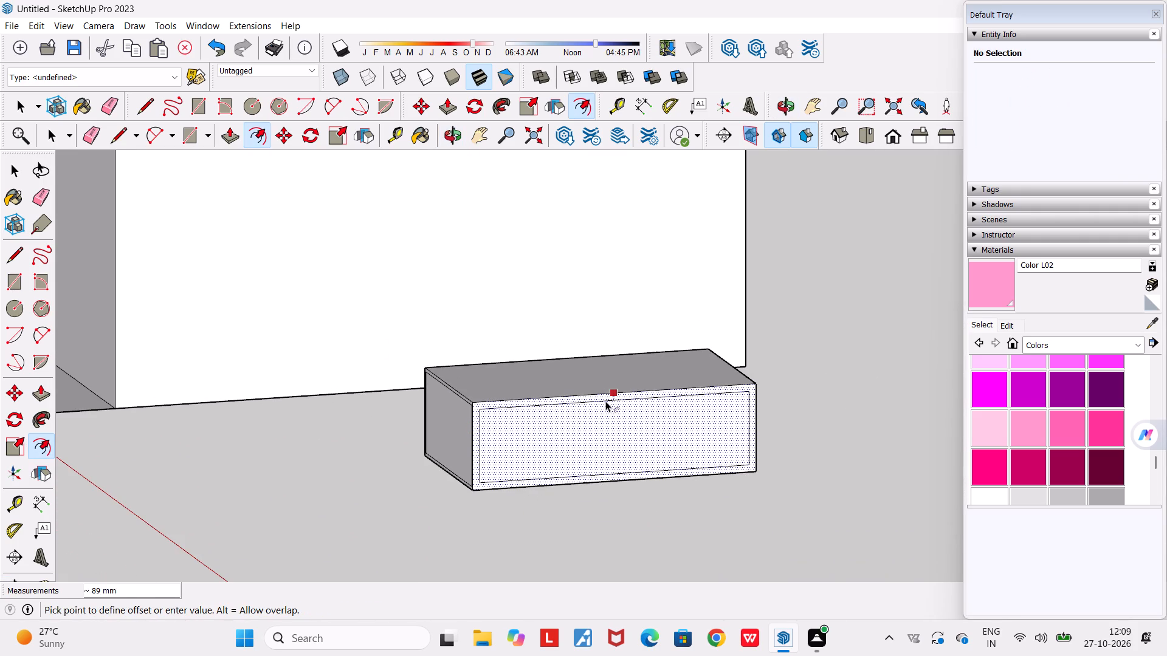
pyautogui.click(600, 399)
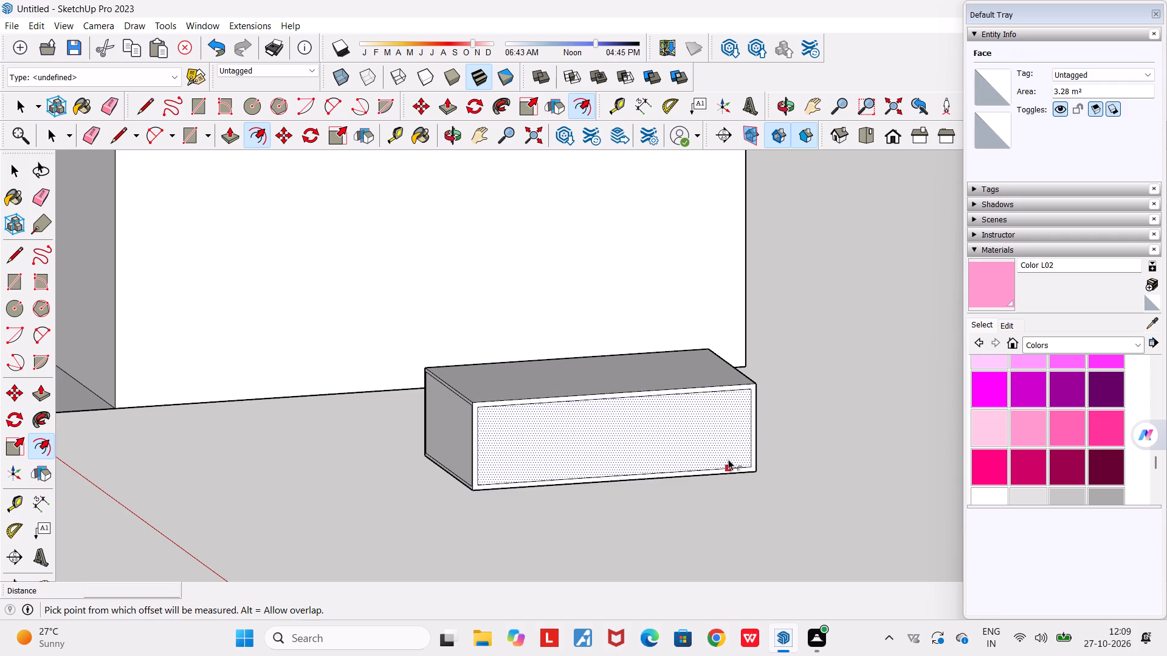
# Look over the new box alongside the row of floor models from several angles.
pyautogui.moveTo(681, 460); pyautogui.dragTo(884, 466, button='middle')
pyautogui.scroll(-8, 885, 465)
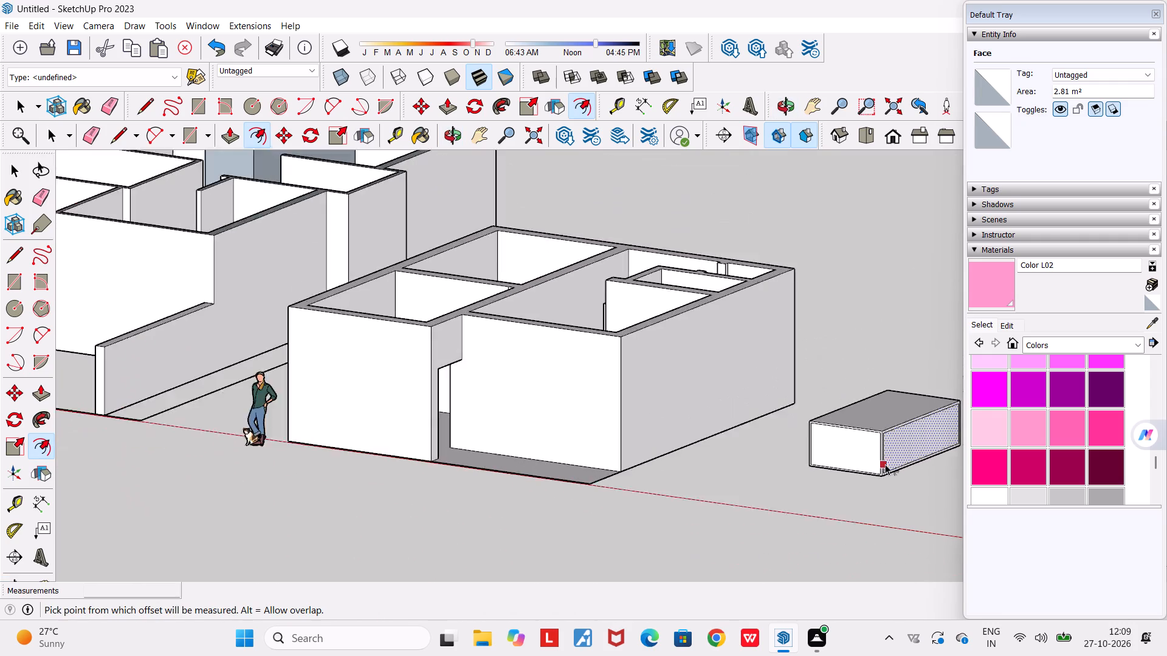
pyautogui.scroll(-1, 885, 464)
pyautogui.moveTo(793, 482); pyautogui.dragTo(991, 518, button='middle')
pyautogui.scroll(-4, 991, 518)
pyautogui.scroll(-5, 783, 415)
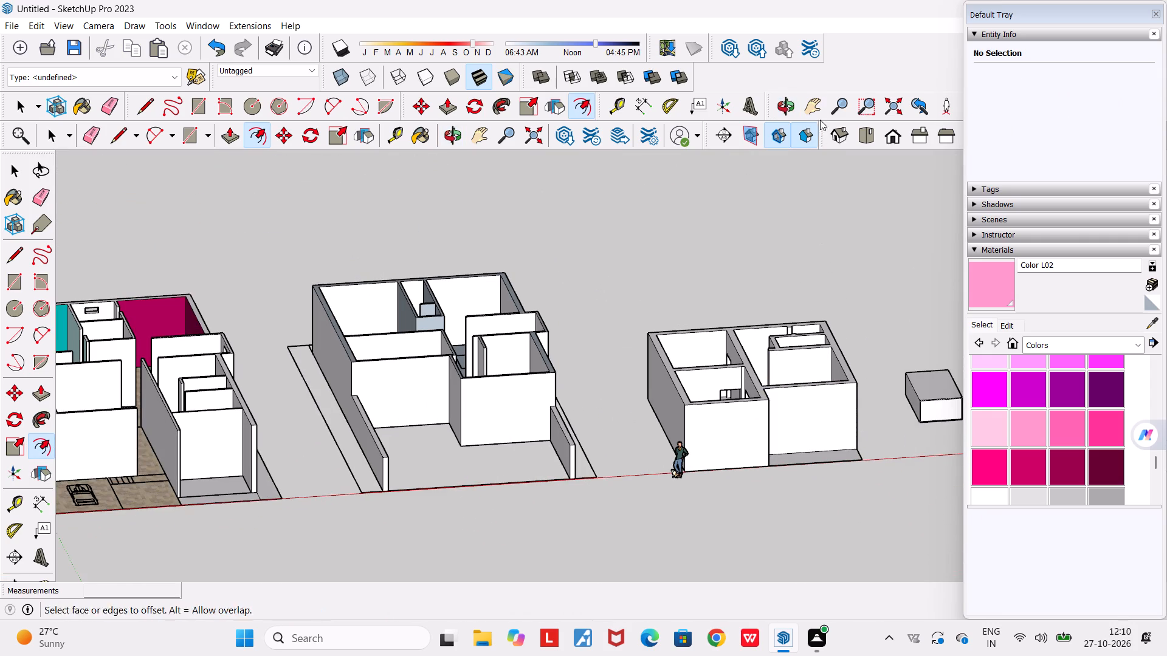
pyautogui.click(819, 109)
pyautogui.moveTo(797, 188); pyautogui.dragTo(373, 214)
pyautogui.moveTo(563, 495); pyautogui.dragTo(777, 532, button='middle')
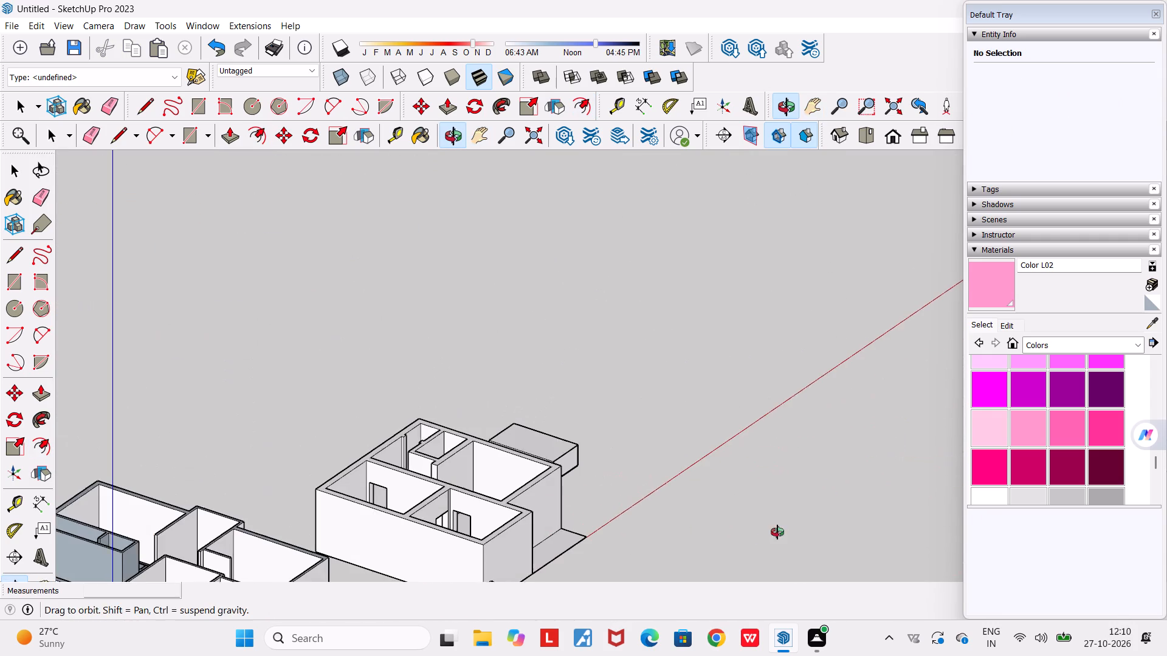
pyautogui.moveTo(777, 532); pyautogui.dragTo(777, 531, button='middle')
pyautogui.moveTo(537, 458); pyautogui.dragTo(506, 548)
pyautogui.moveTo(568, 443); pyautogui.dragTo(754, 244, button='middle')
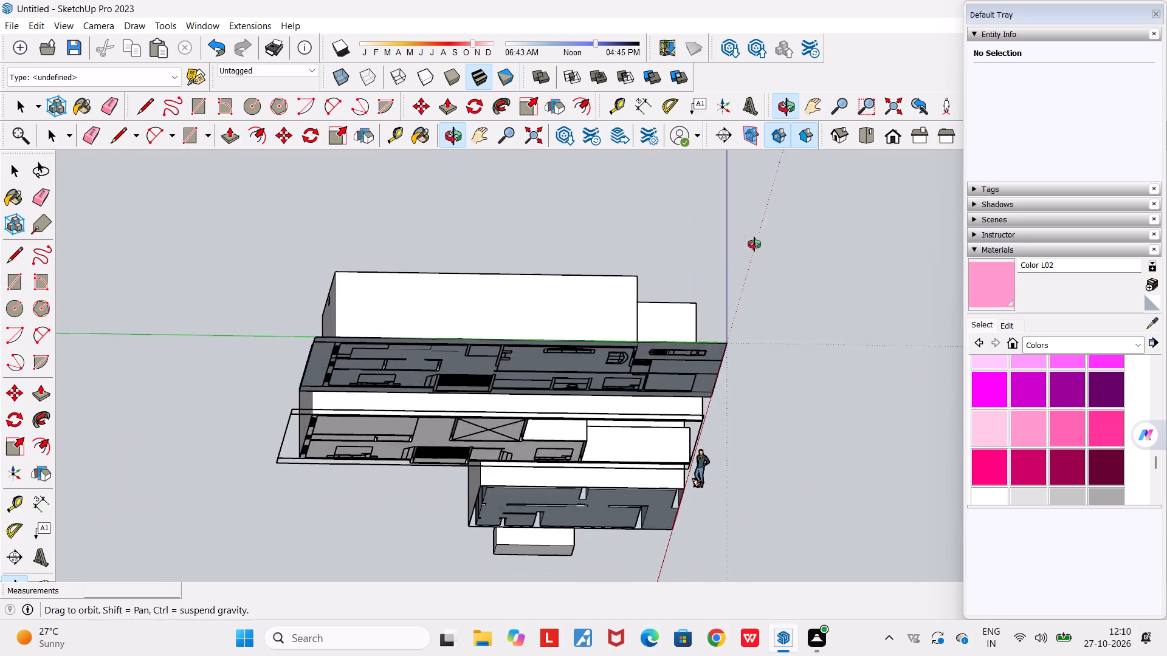
pyautogui.moveTo(754, 244); pyautogui.dragTo(535, 496, button='middle')
pyautogui.scroll(-3, 530, 505)
pyautogui.moveTo(464, 457); pyautogui.dragTo(798, 220)
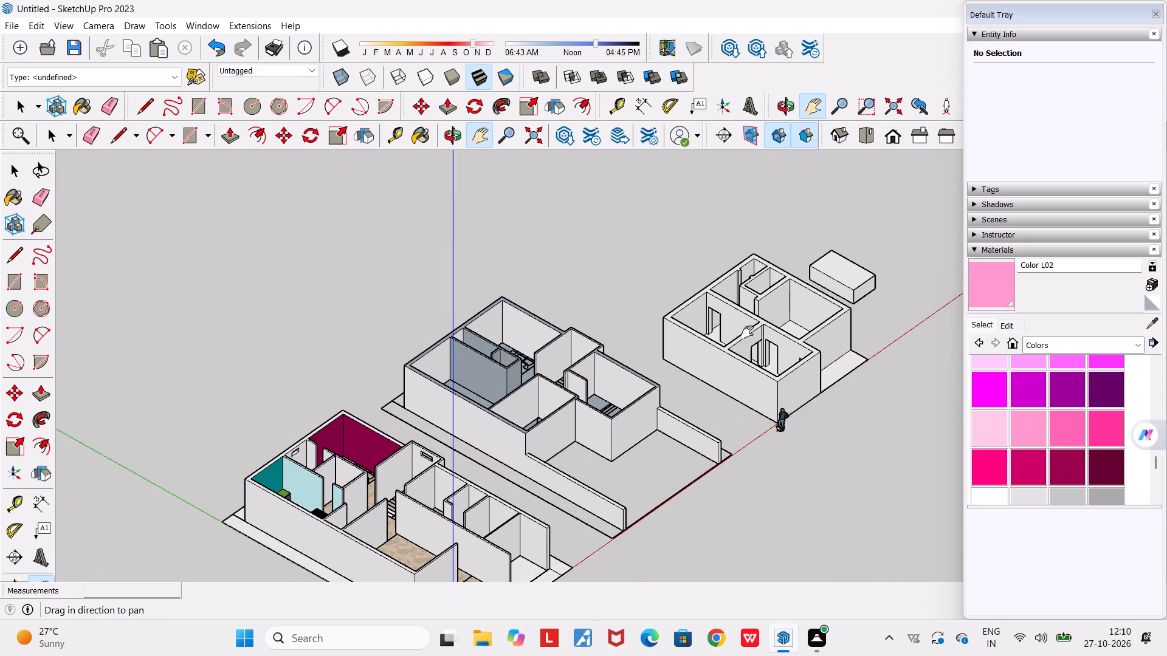
pyautogui.moveTo(742, 338); pyautogui.dragTo(680, 415)
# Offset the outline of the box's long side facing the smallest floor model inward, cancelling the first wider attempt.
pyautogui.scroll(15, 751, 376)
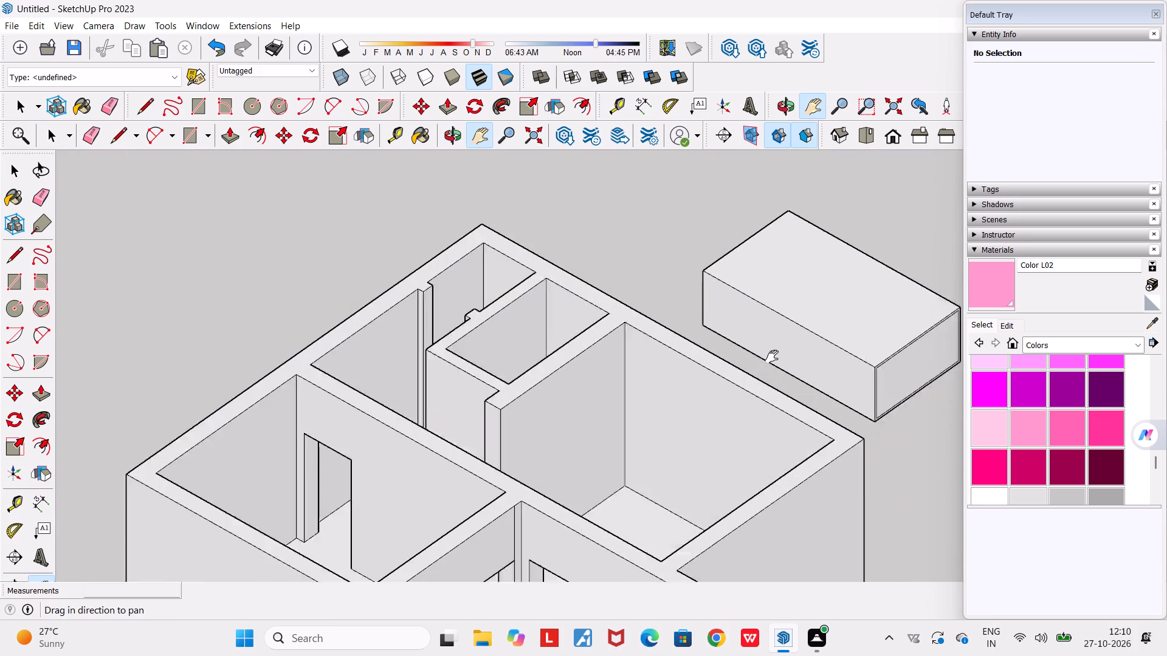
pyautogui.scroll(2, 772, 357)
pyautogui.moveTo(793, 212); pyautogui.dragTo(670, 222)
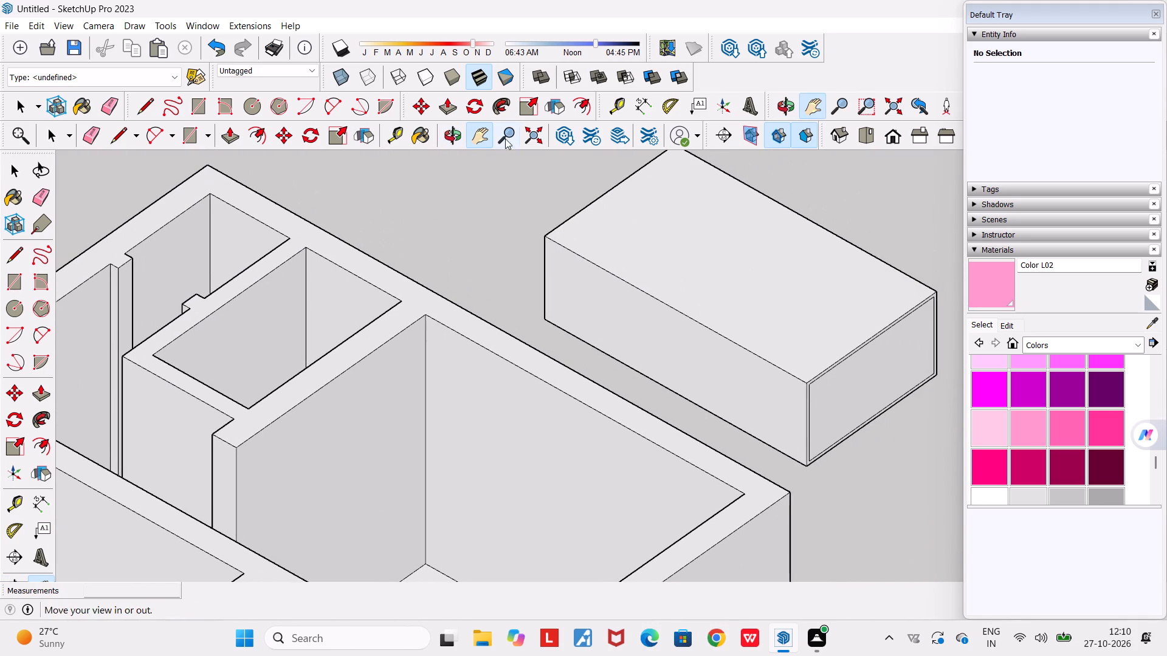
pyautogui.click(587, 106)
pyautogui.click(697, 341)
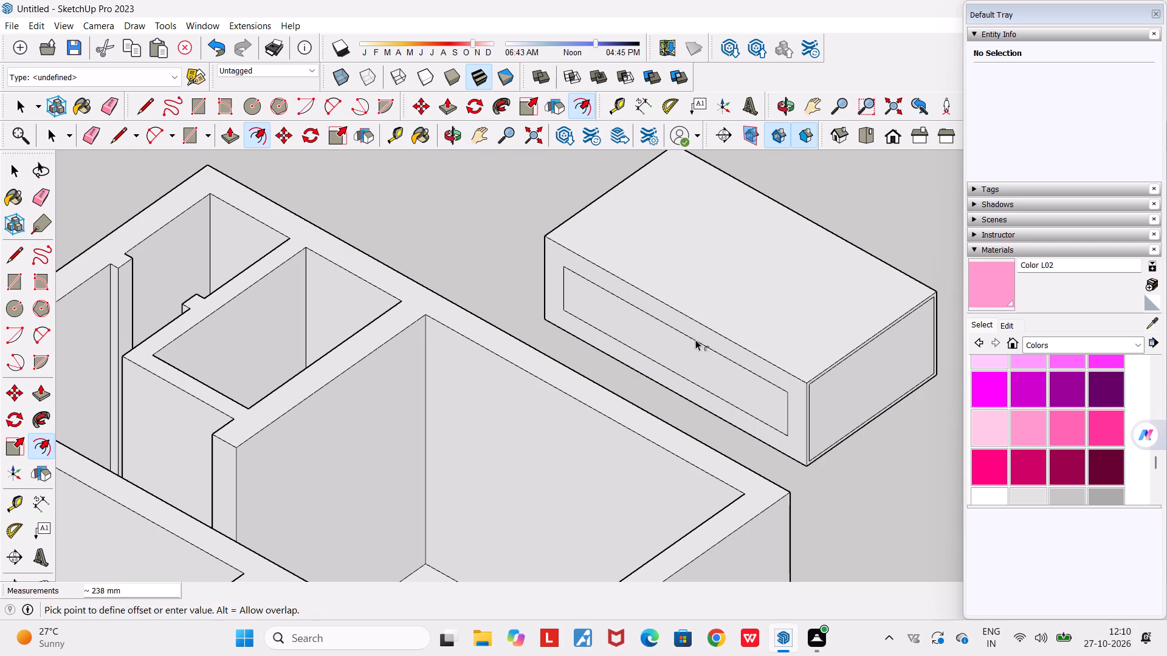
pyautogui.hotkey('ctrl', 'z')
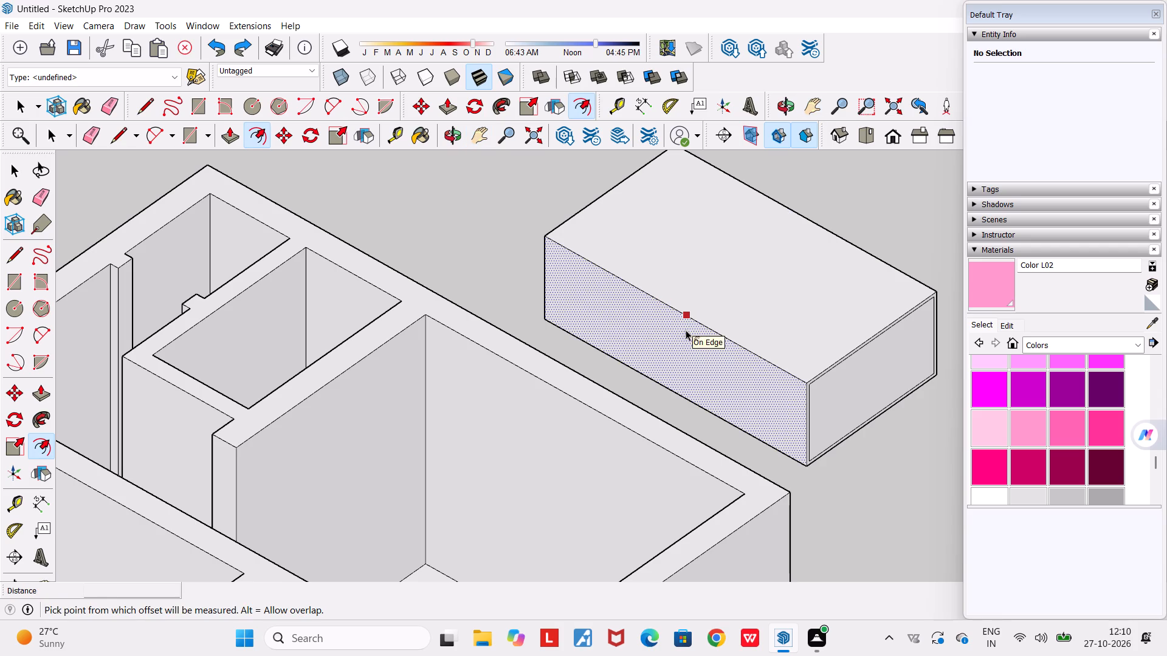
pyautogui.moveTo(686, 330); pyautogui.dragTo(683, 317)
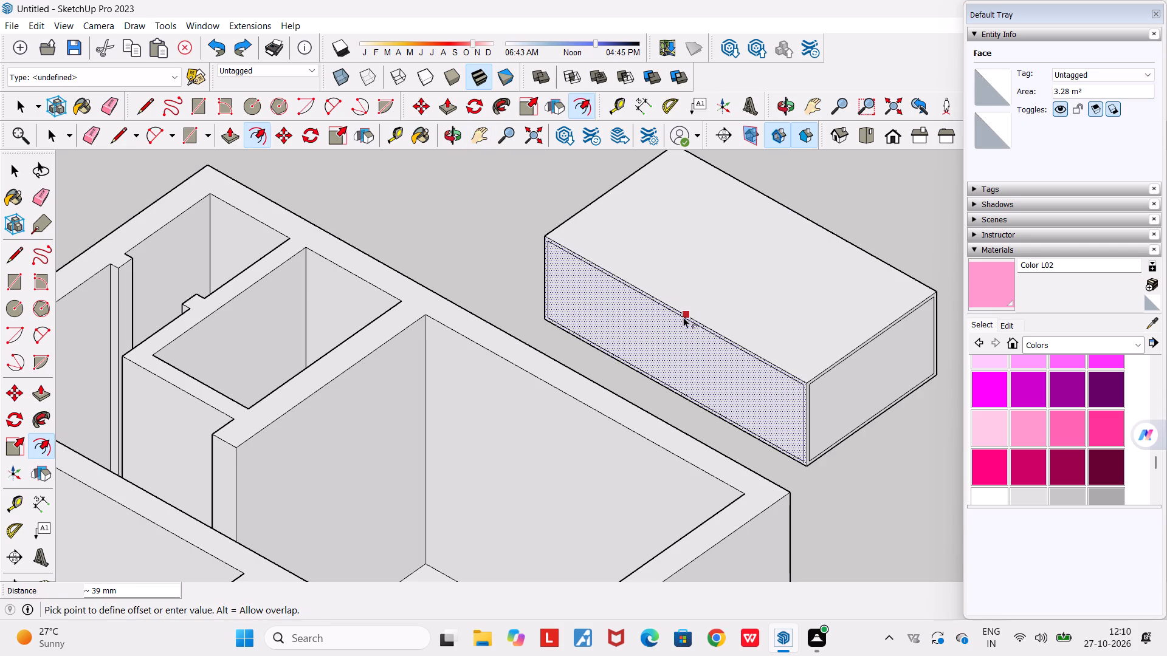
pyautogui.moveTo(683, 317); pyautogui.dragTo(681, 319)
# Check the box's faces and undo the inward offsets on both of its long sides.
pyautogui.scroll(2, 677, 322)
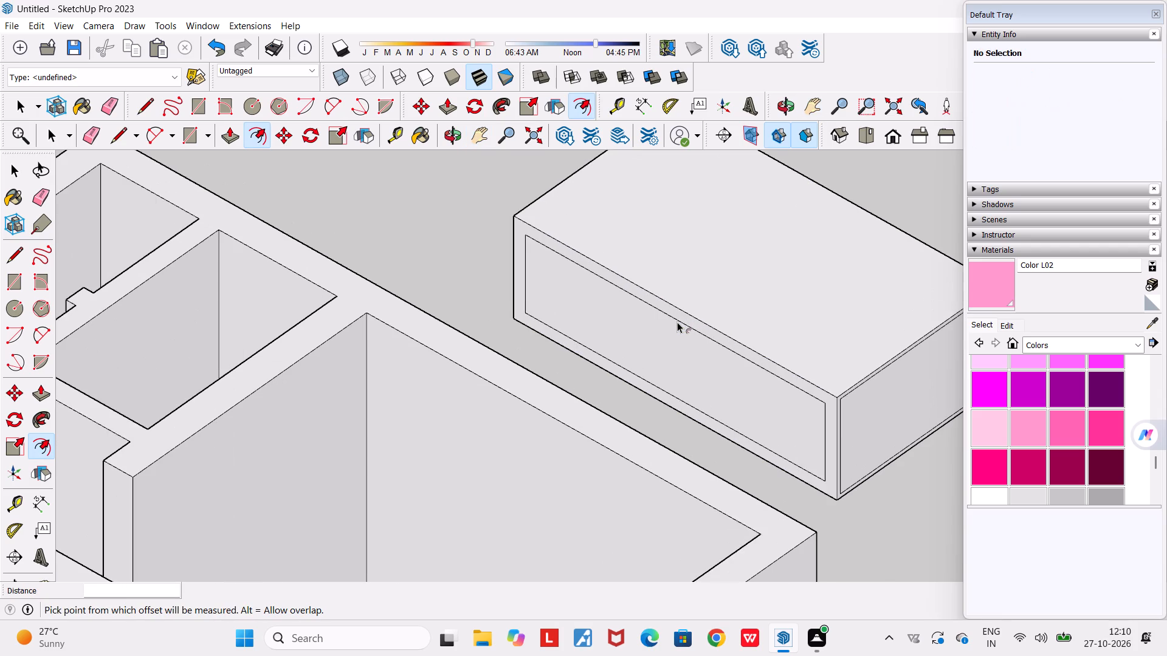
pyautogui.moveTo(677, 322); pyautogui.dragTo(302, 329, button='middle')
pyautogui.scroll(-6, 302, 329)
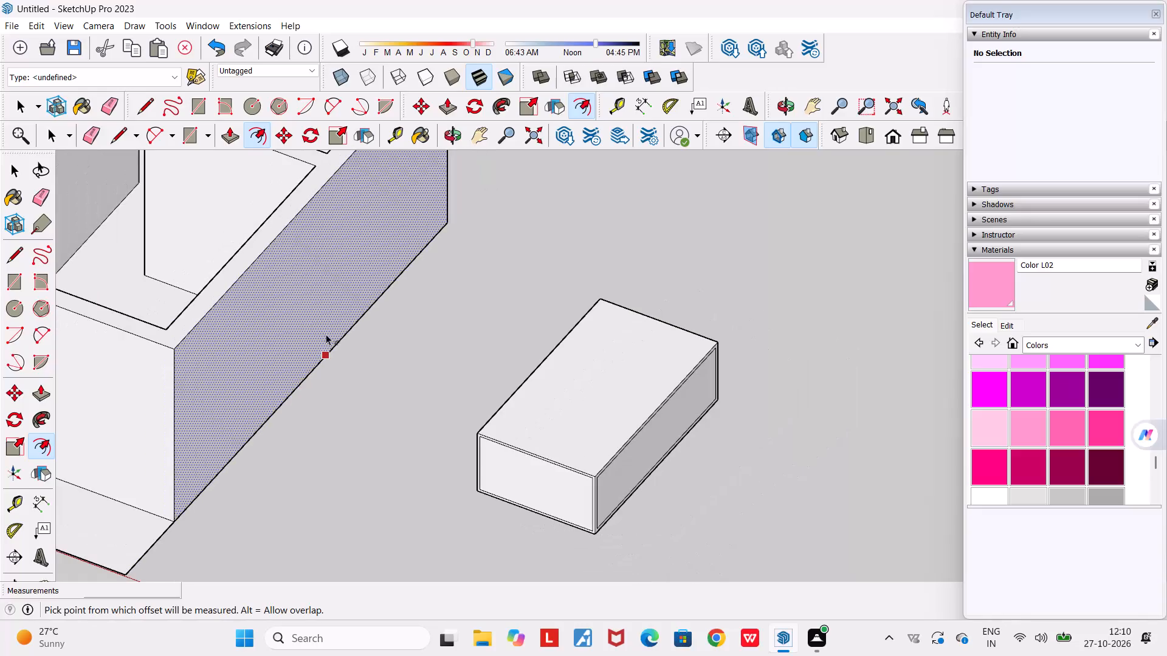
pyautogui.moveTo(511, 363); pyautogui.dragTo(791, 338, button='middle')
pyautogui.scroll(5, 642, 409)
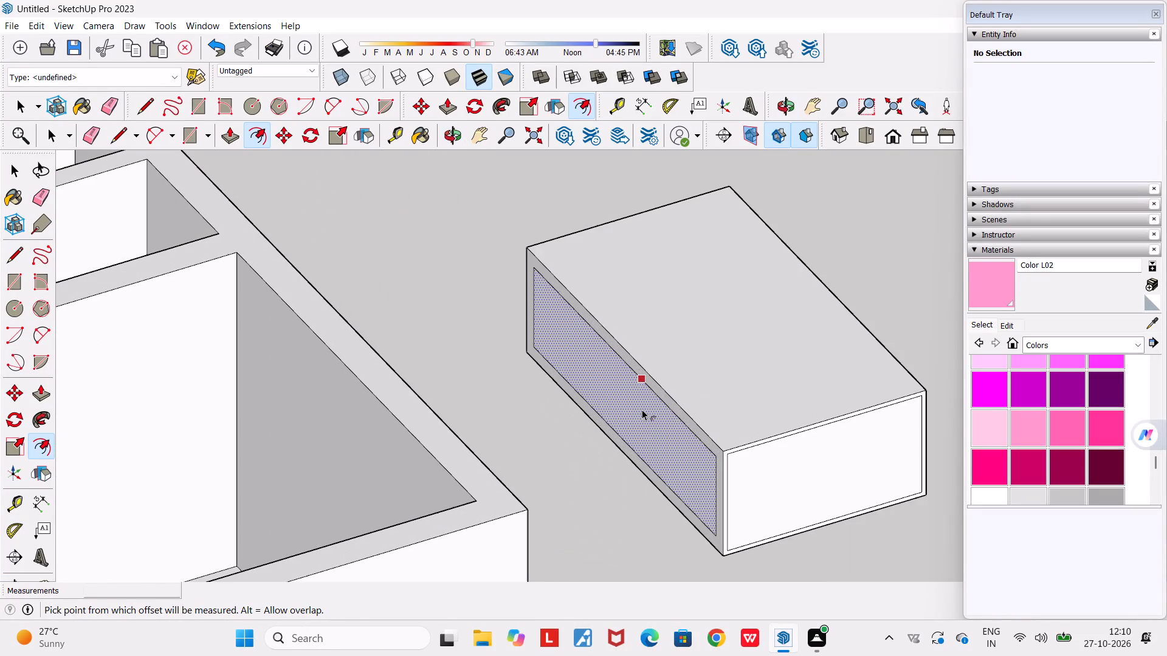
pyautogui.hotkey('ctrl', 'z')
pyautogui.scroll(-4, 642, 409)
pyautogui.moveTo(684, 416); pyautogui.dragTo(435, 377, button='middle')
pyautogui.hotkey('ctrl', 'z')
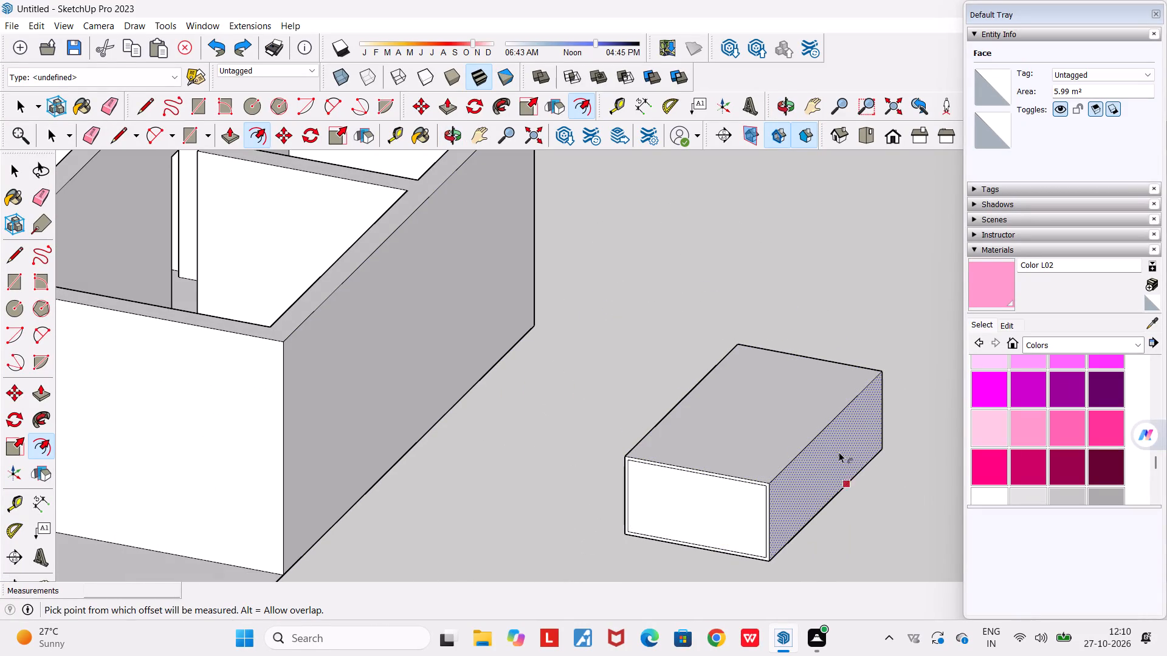
# Offset the outlines of the box's two long side faces inward by the same amount to form narrow borders.
pyautogui.click(834, 450)
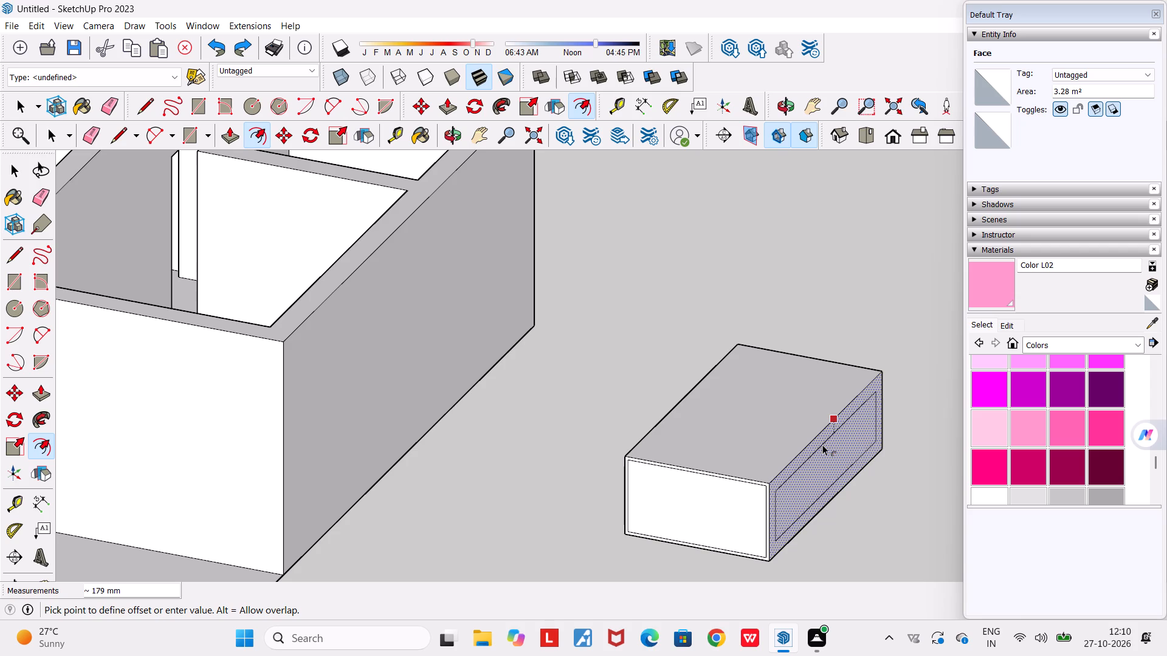
pyautogui.click(818, 442)
pyautogui.moveTo(701, 502); pyautogui.dragTo(908, 486, button='middle')
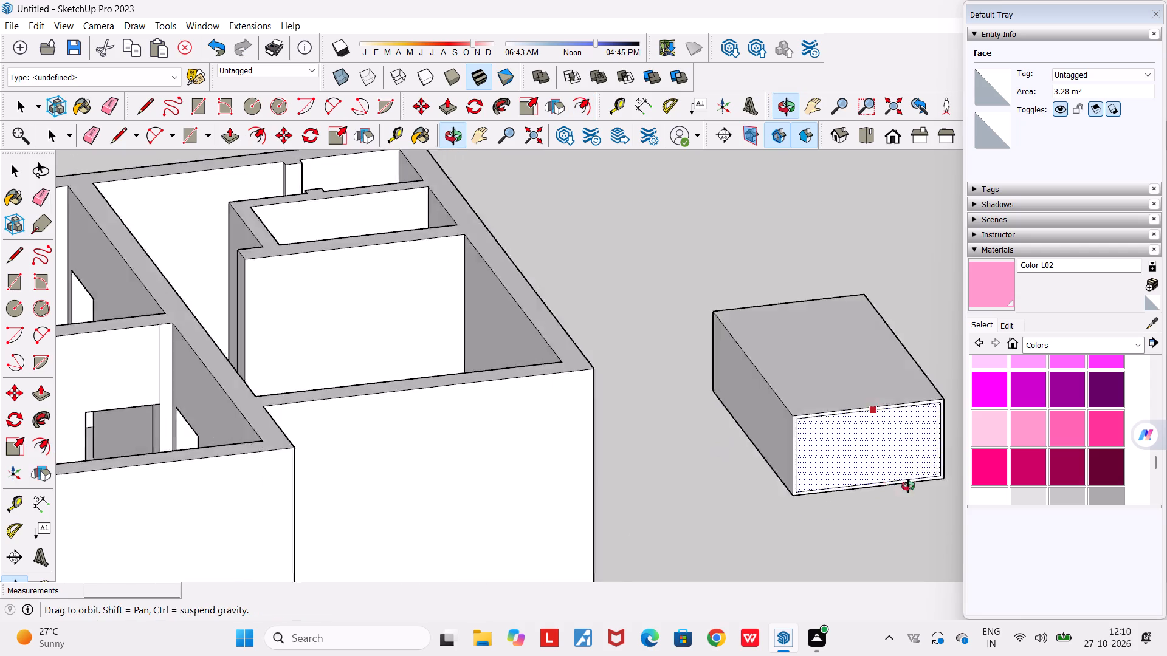
pyautogui.moveTo(908, 486); pyautogui.dragTo(951, 483, button='middle')
pyautogui.doubleClick(784, 417)
# Offset the outline of the box's top face inward by about 122 mm.
pyautogui.moveTo(784, 417); pyautogui.dragTo(762, 413, button='middle')
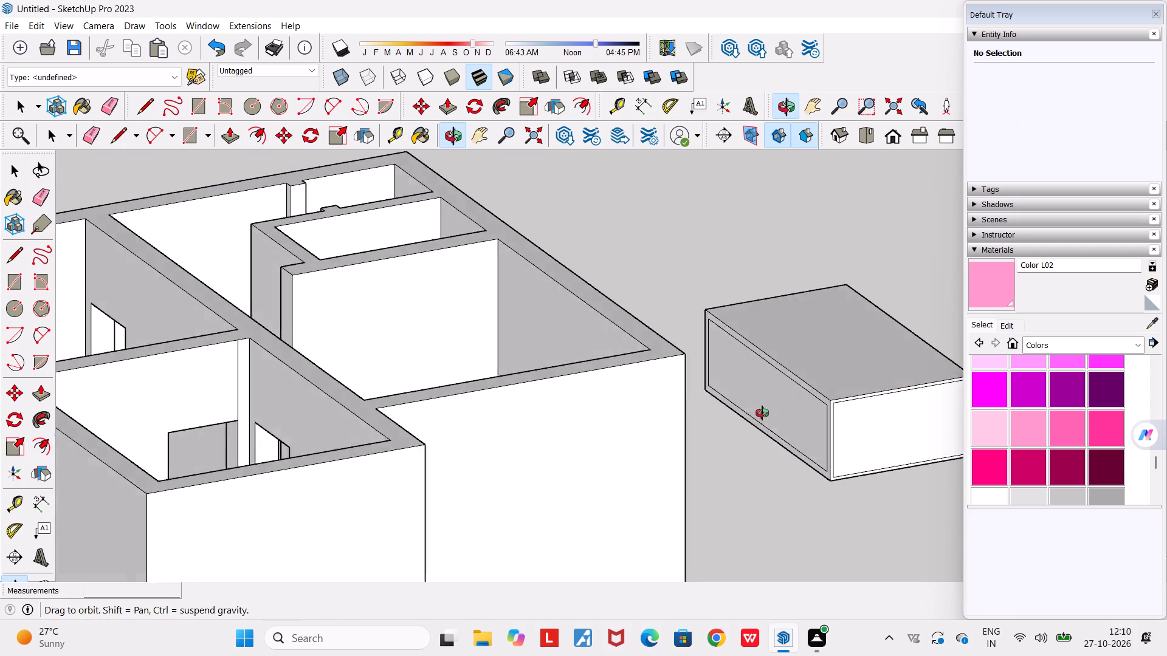
pyautogui.moveTo(762, 413); pyautogui.dragTo(639, 411, button='middle')
pyautogui.scroll(-5, 639, 411)
pyautogui.moveTo(742, 446); pyautogui.dragTo(749, 579, button='middle')
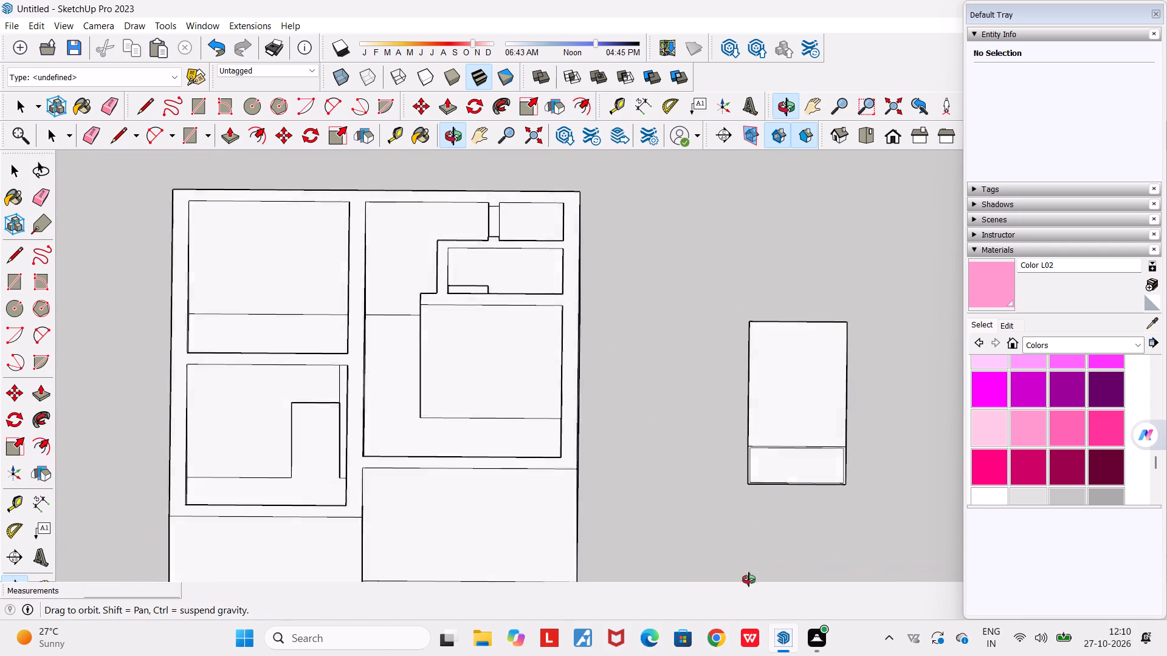
pyautogui.moveTo(749, 579); pyautogui.dragTo(787, 618, button='middle')
pyautogui.scroll(4, 816, 334)
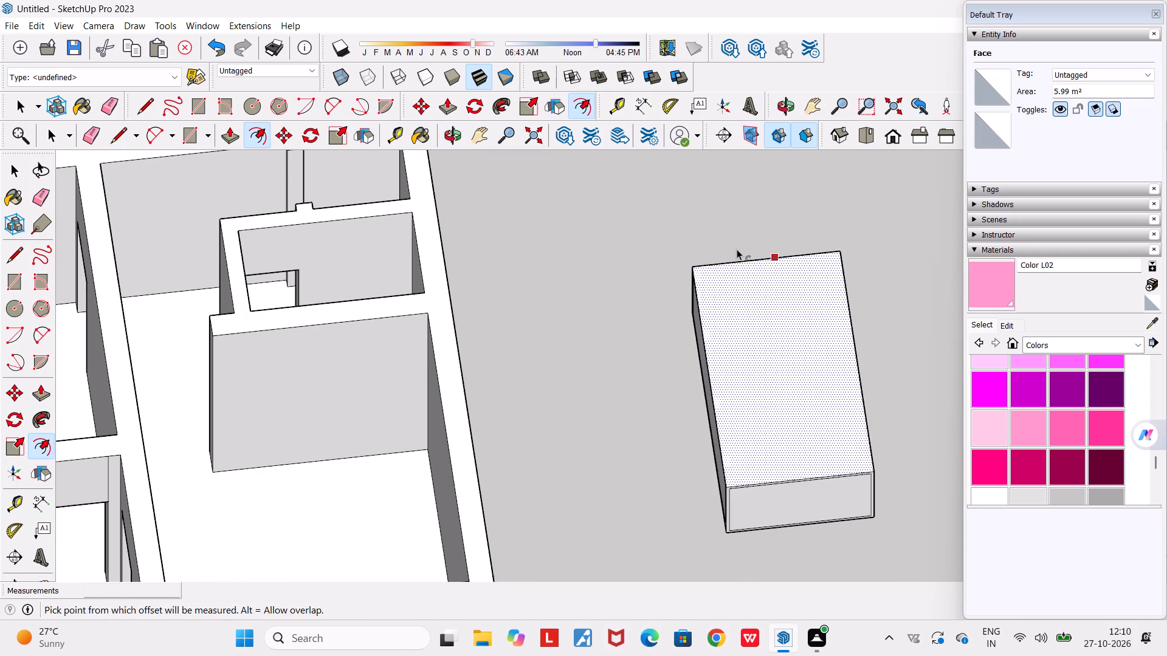
pyautogui.scroll(3, 776, 310)
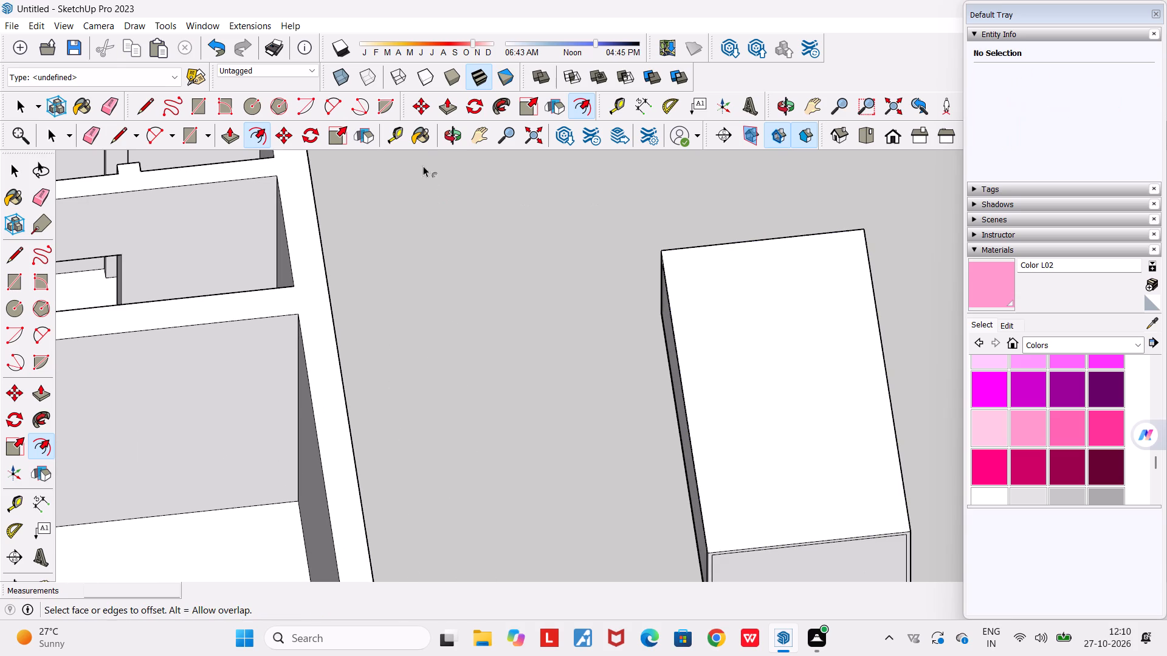
pyautogui.click(743, 284)
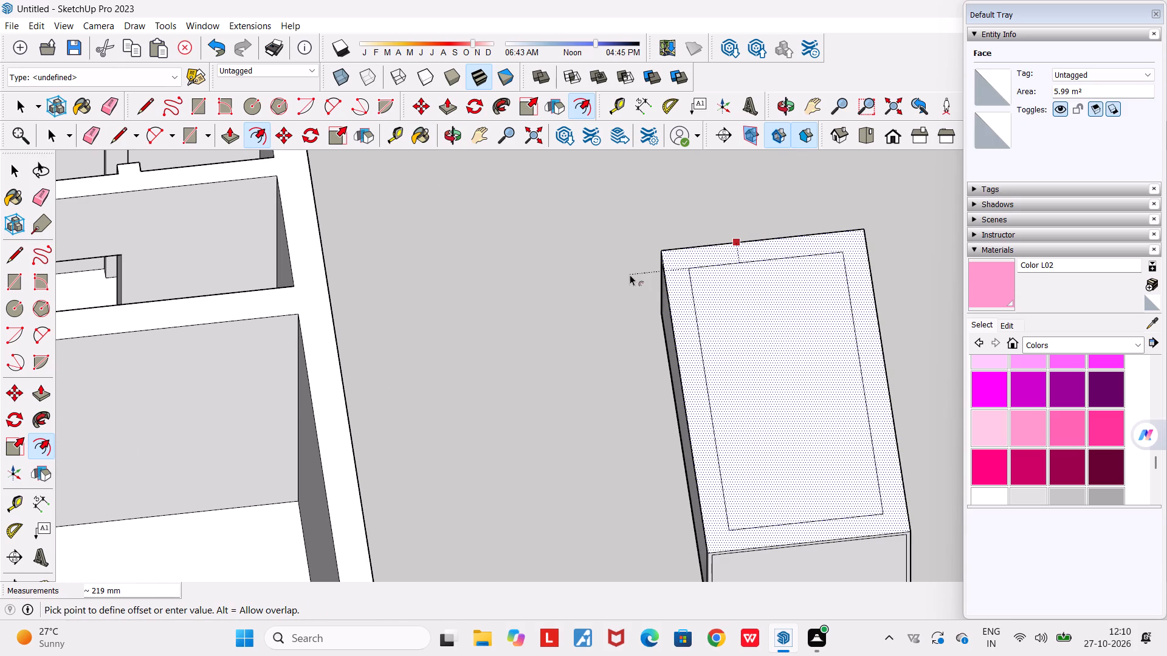
pyautogui.click(579, 271)
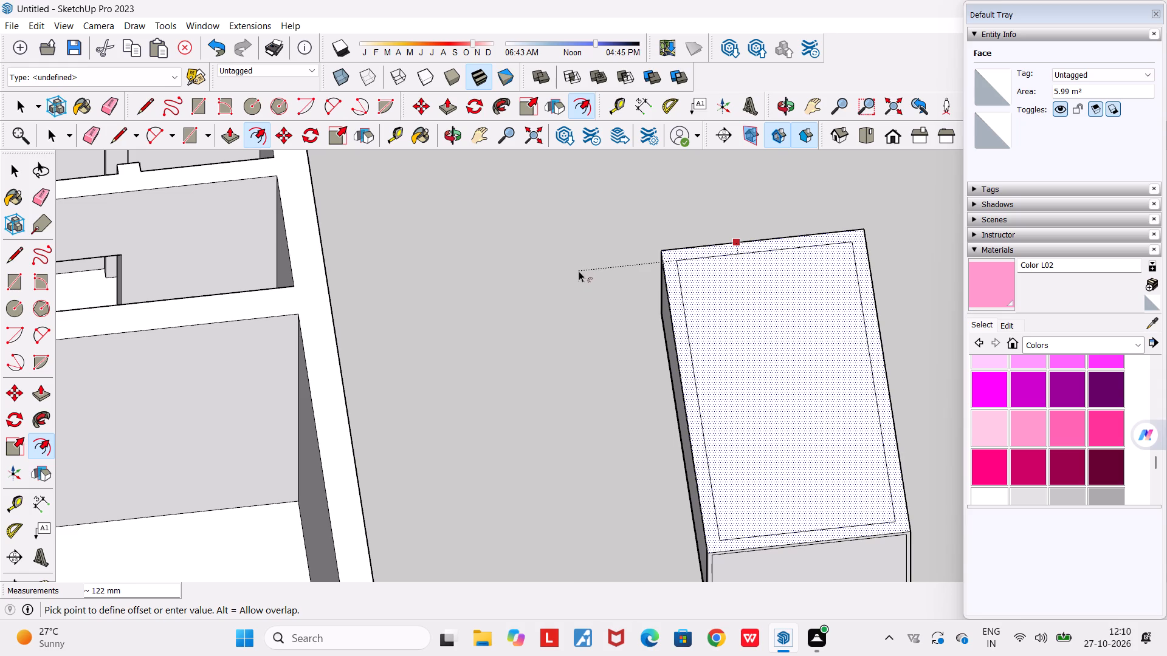
pyautogui.press('space')
# Draw two lines about 122 mm long from the inset's far corners to the top's long outer edges, separating a full-width end strip.
pyautogui.scroll(5, 765, 284)
pyautogui.moveTo(715, 234); pyautogui.dragTo(674, 249, button='middle')
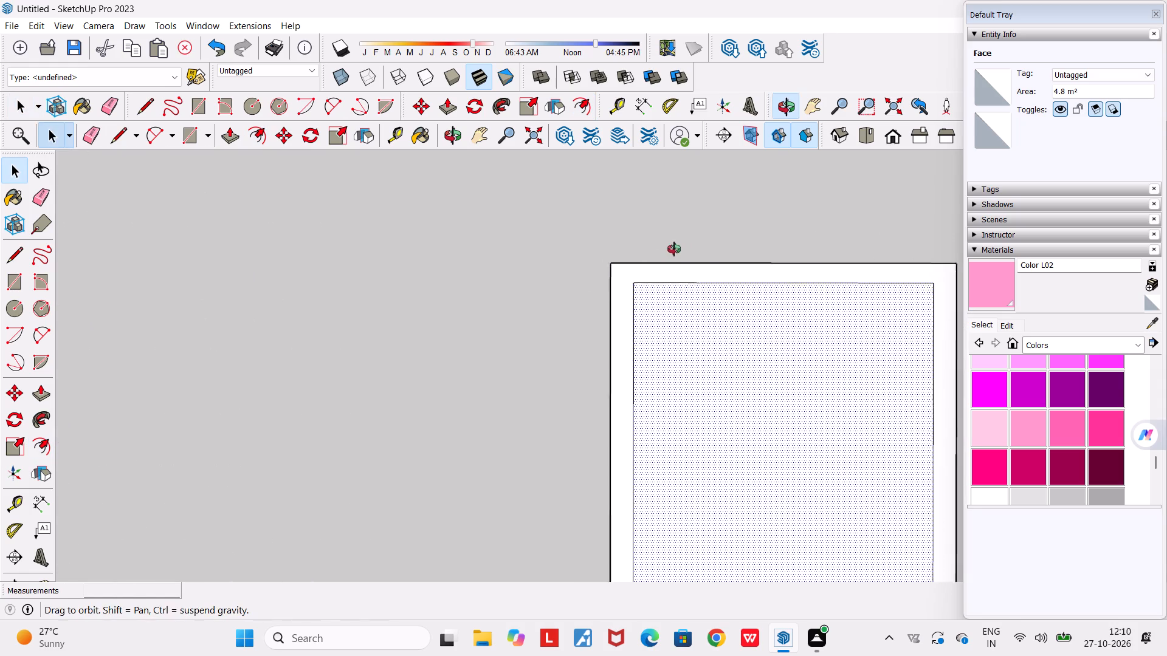
pyautogui.moveTo(674, 249); pyautogui.dragTo(667, 257, button='middle')
pyautogui.scroll(-3, 670, 259)
pyautogui.click(154, 106)
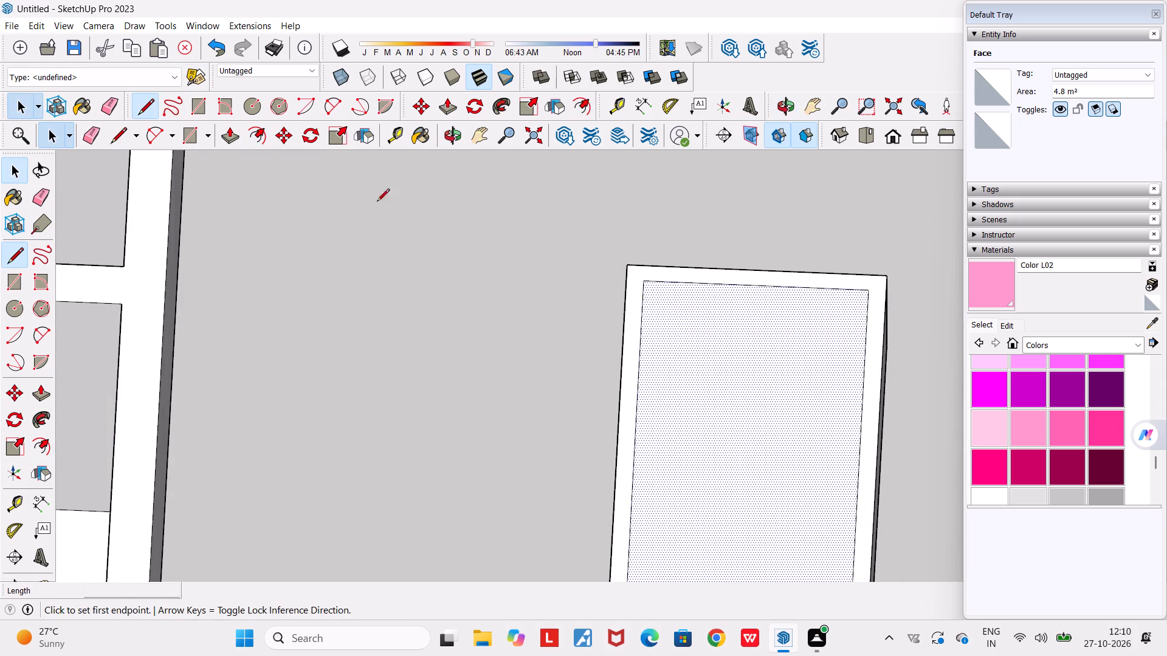
pyautogui.scroll(11, 650, 272)
pyautogui.click(638, 288)
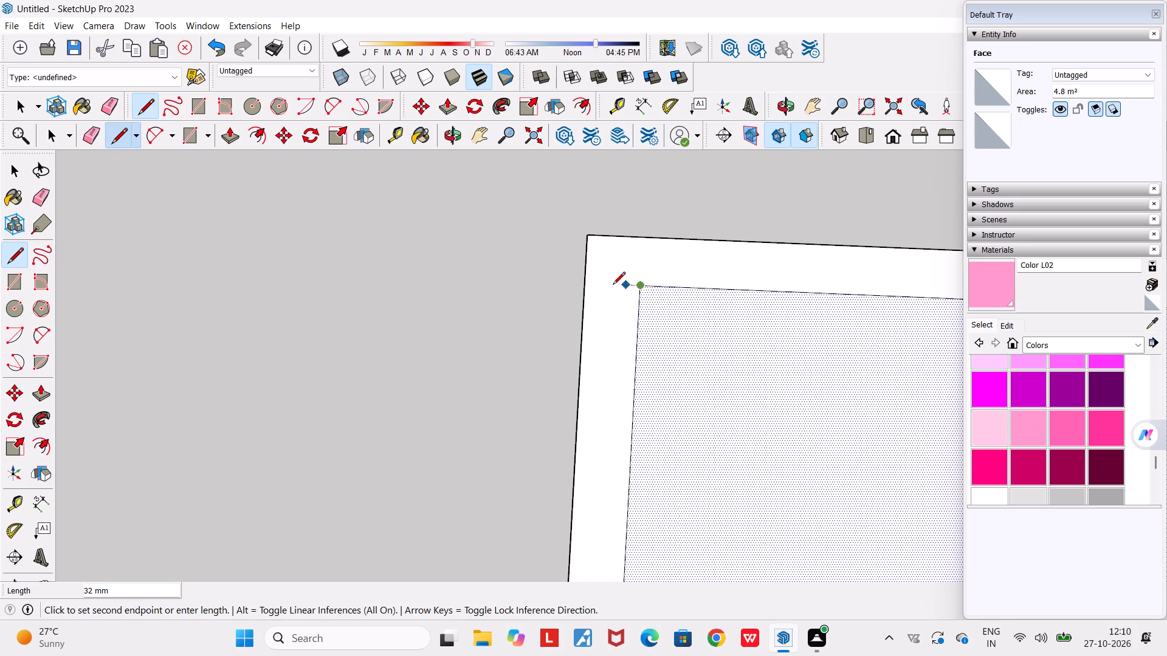
pyautogui.click(586, 280)
pyautogui.scroll(-9, 586, 280)
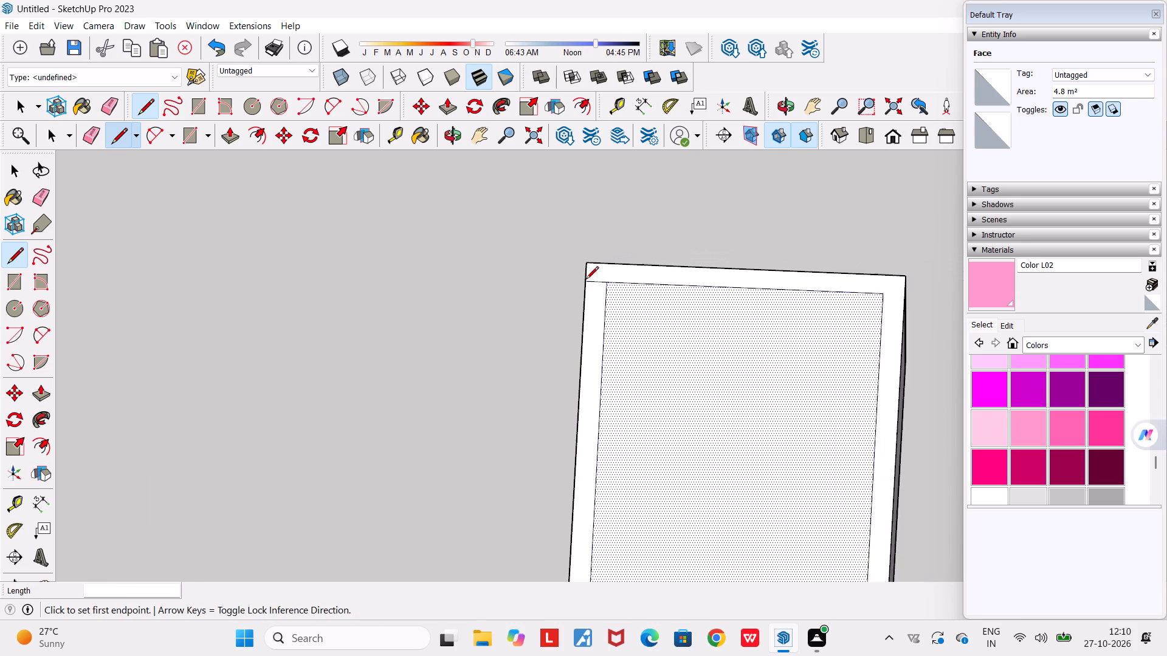
pyautogui.scroll(-5, 586, 280)
pyautogui.scroll(10, 788, 287)
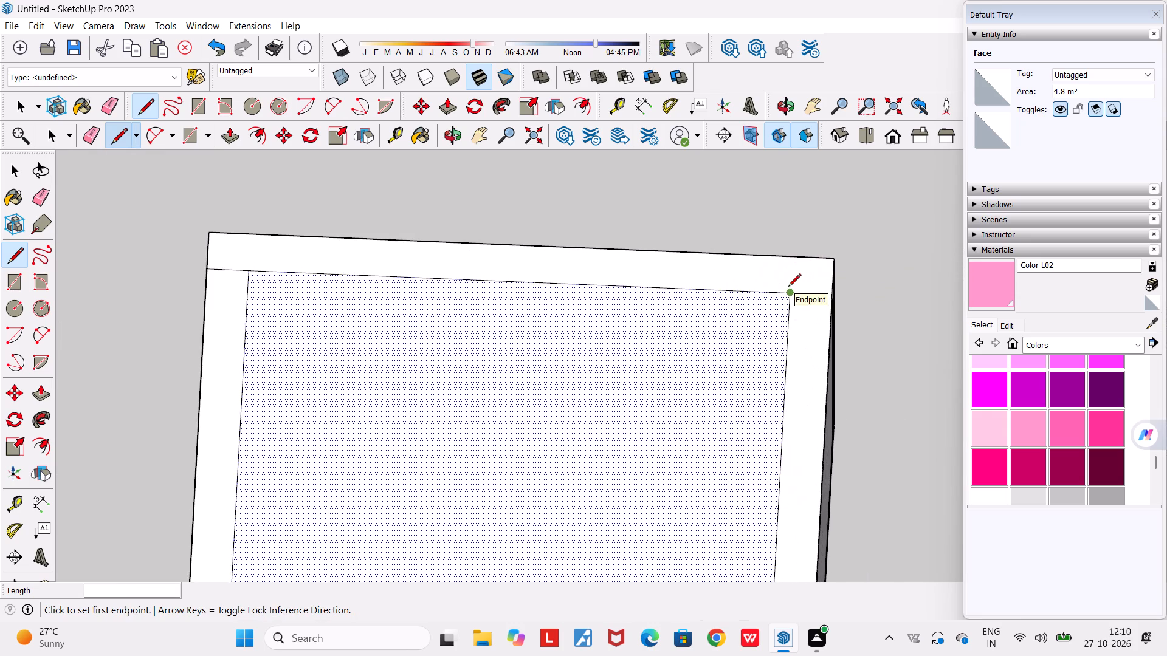
pyautogui.click(790, 292)
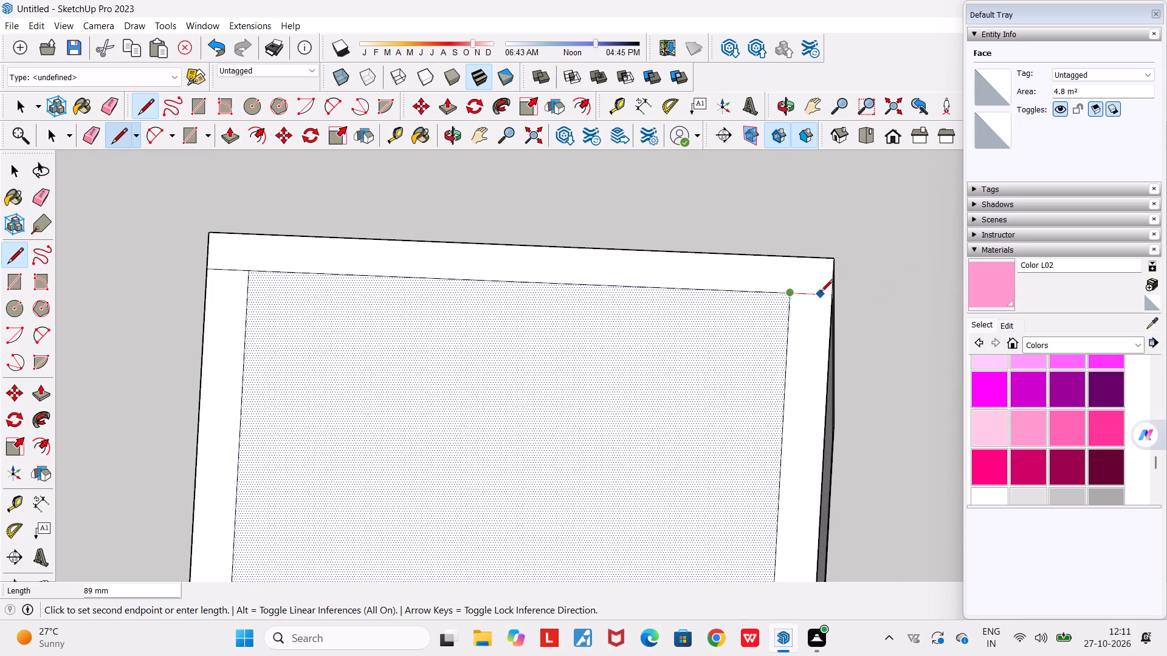
pyautogui.click(836, 295)
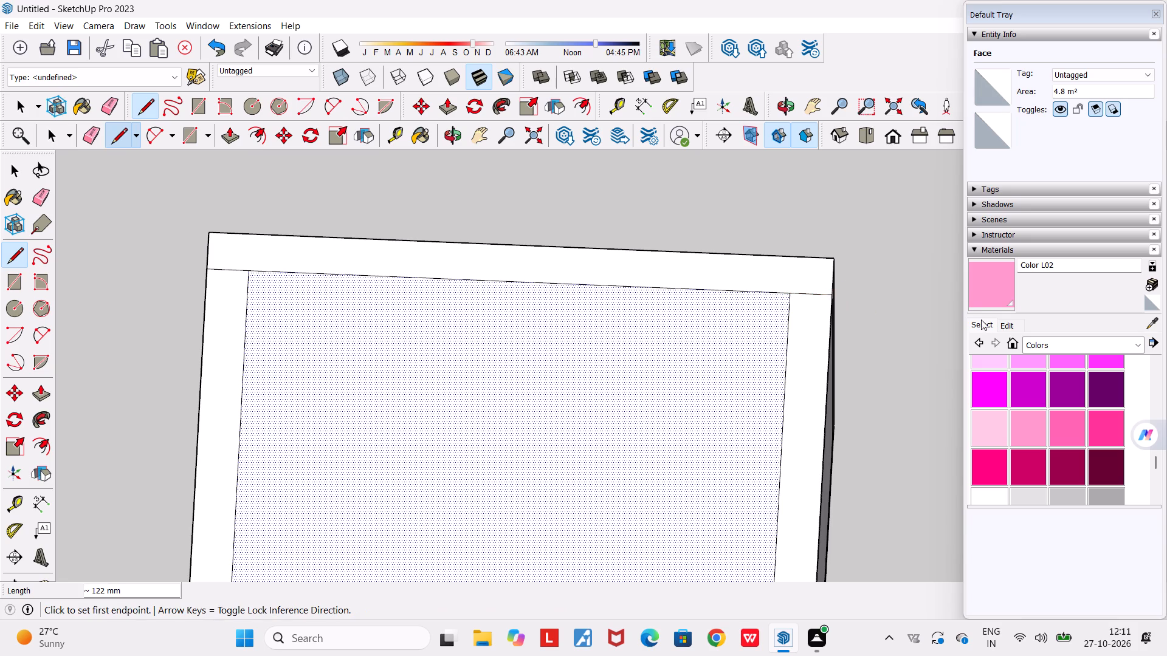
pyautogui.press('space')
# Push the inset panel on the box's top down 30 mm with Push/Pull.
pyautogui.scroll(-7, 761, 286)
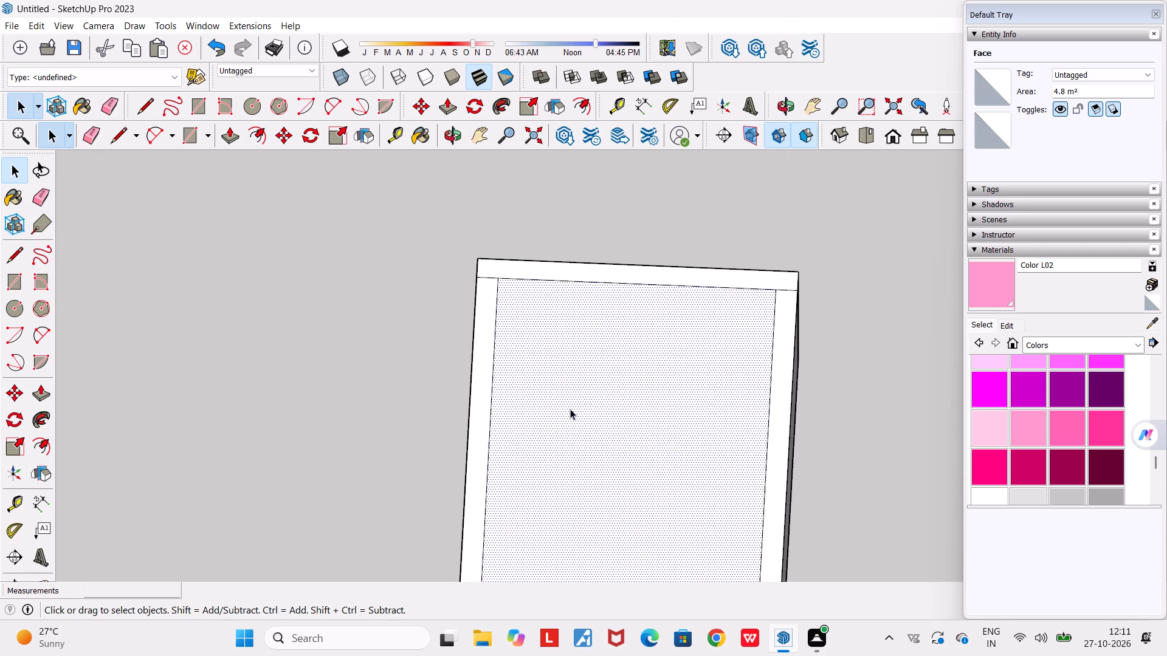
pyautogui.moveTo(570, 409); pyautogui.dragTo(596, 442, button='middle')
pyautogui.scroll(-5, 596, 442)
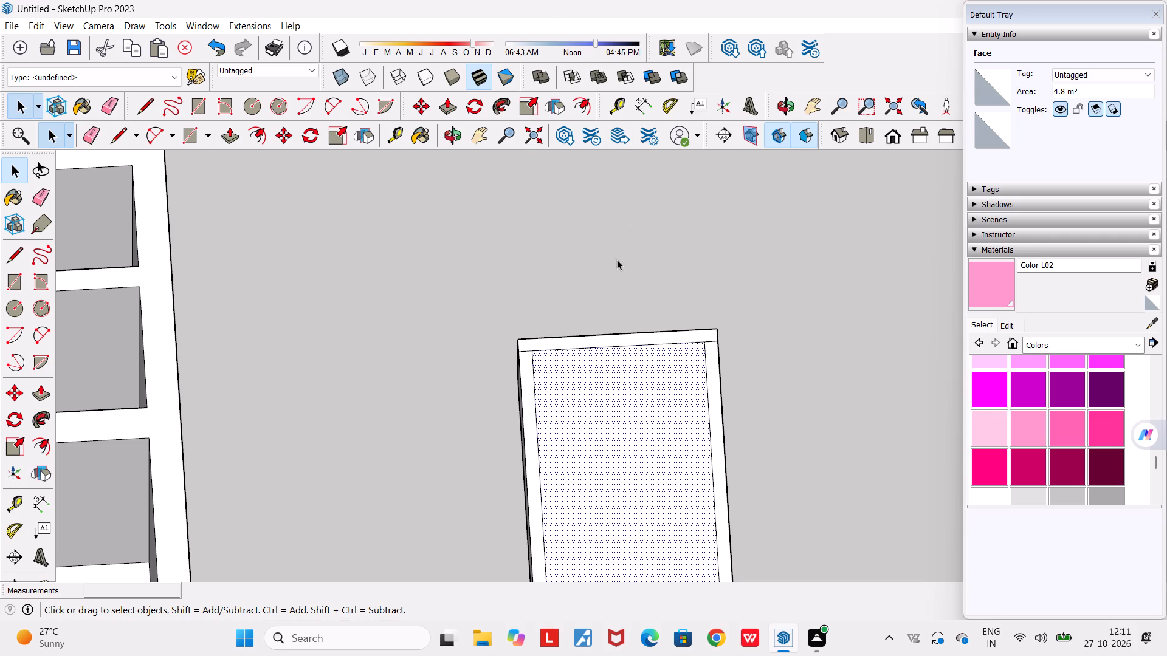
pyautogui.scroll(-7, 583, 357)
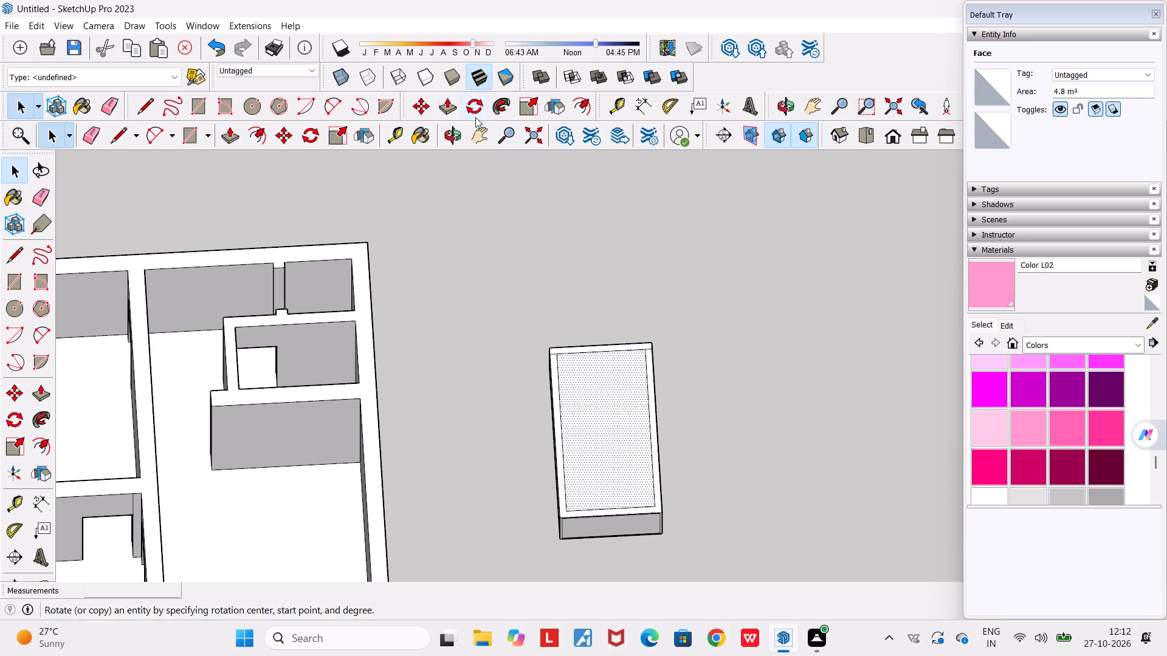
pyautogui.click(453, 104)
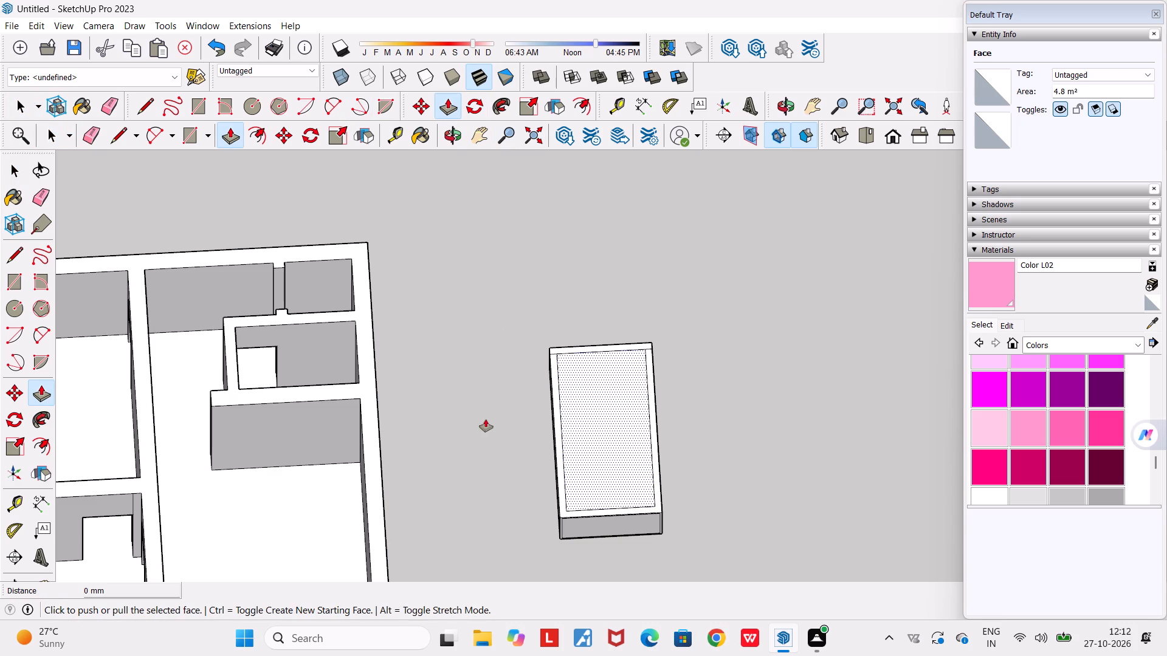
pyautogui.click(608, 449)
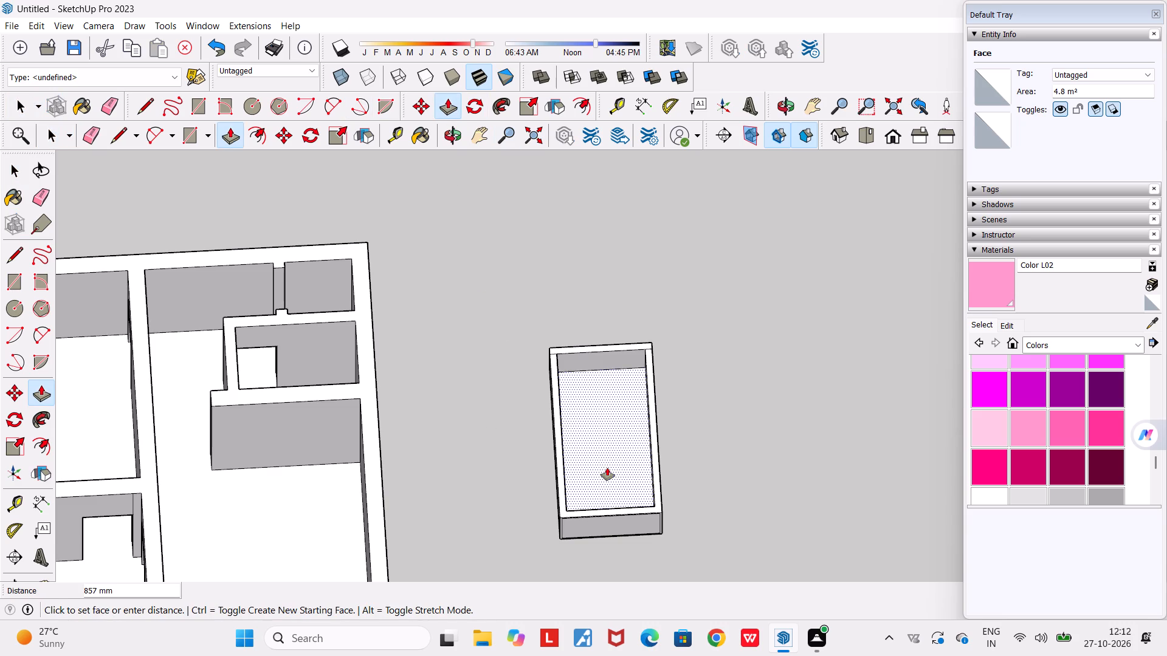
pyautogui.moveTo(593, 457); pyautogui.dragTo(593, 350, button='middle')
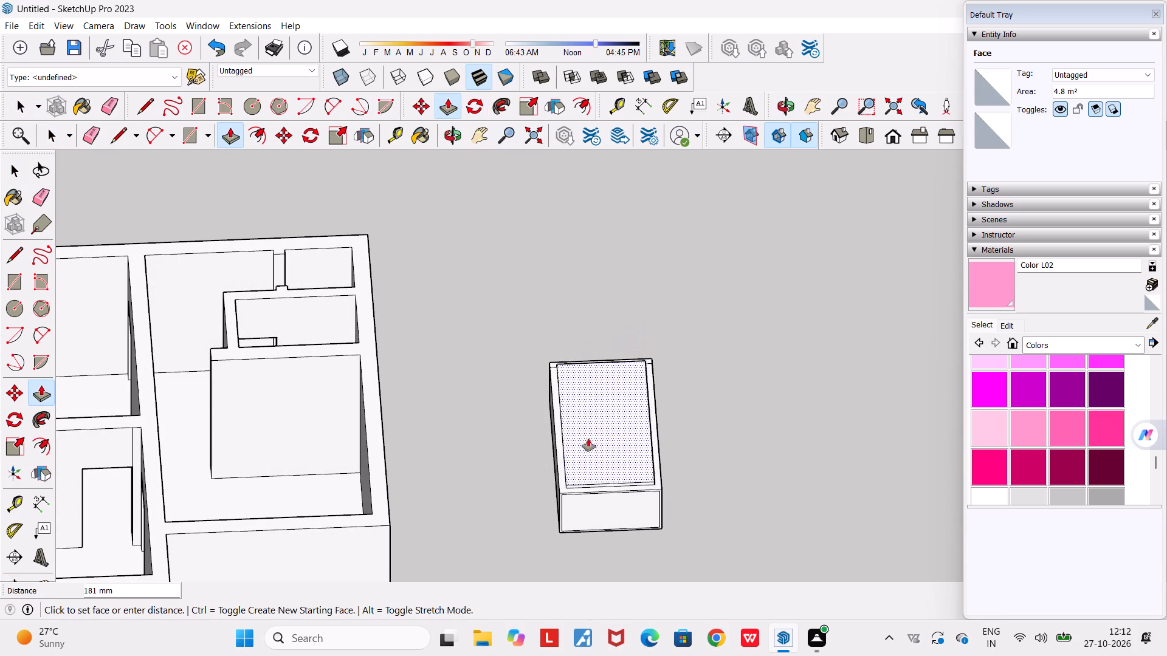
pyautogui.scroll(8, 589, 449)
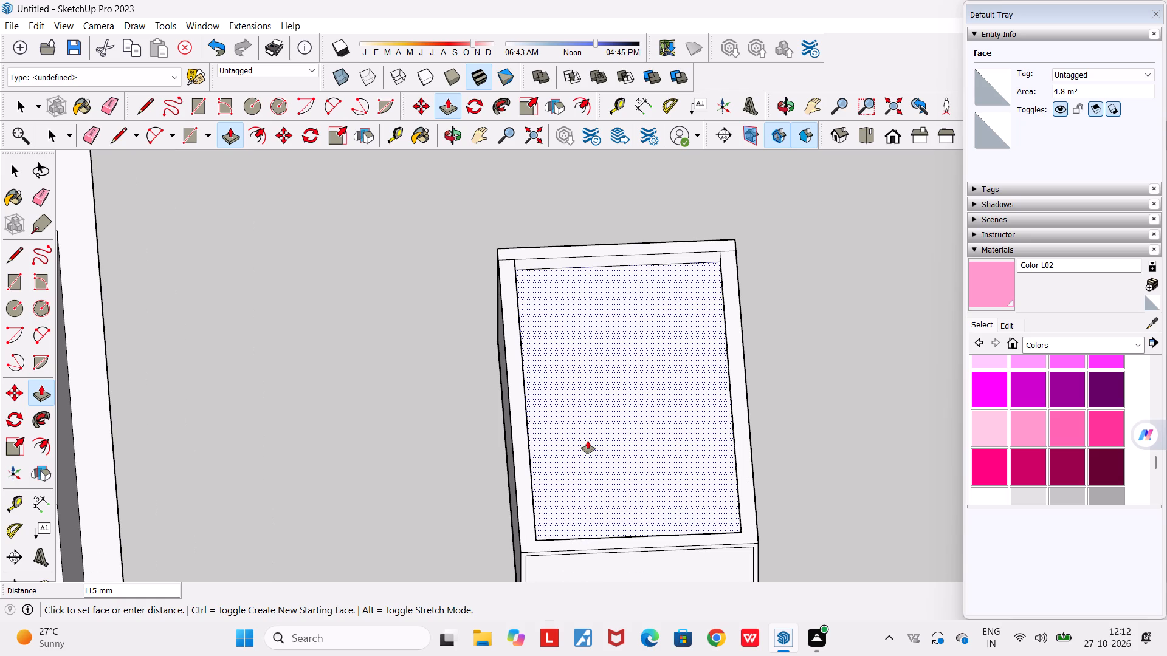
pyautogui.moveTo(599, 438); pyautogui.dragTo(692, 367, button='middle')
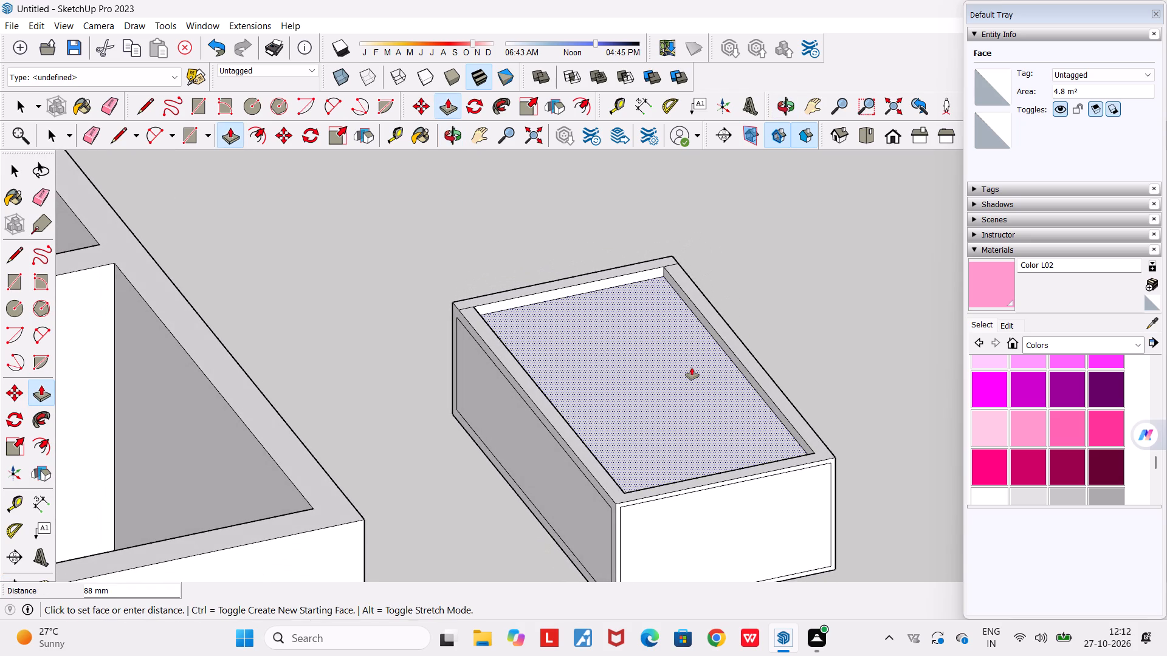
pyautogui.click(682, 406)
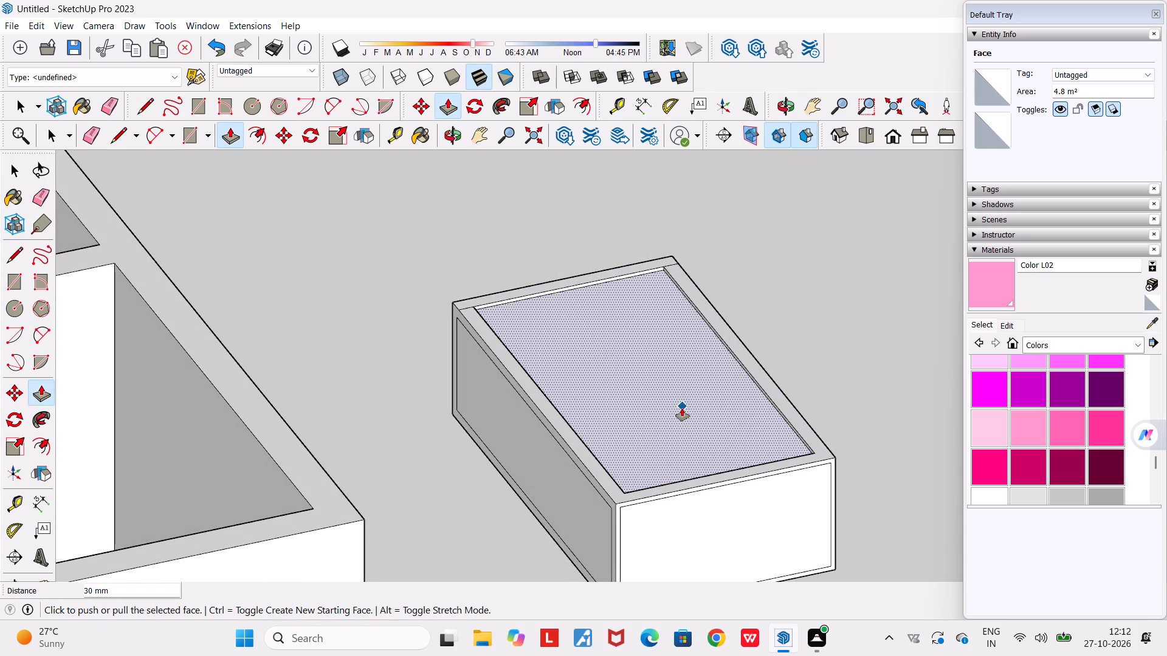
# Pull the full-width strip at the far end of the box's top up about 1042 mm as an upright end panel.
pyautogui.moveTo(678, 422); pyautogui.dragTo(517, 460, button='middle')
pyautogui.scroll(1, 621, 456)
pyautogui.scroll(-4, 517, 460)
pyautogui.scroll(2, 529, 438)
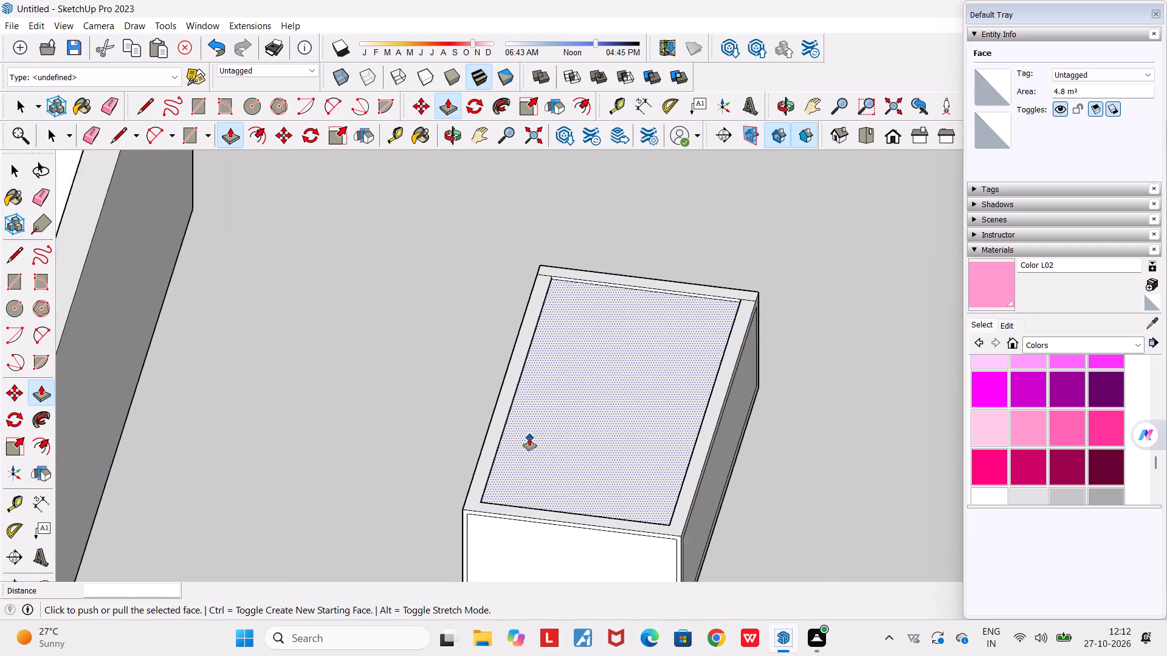
pyautogui.scroll(2, 529, 438)
pyautogui.scroll(-3, 549, 419)
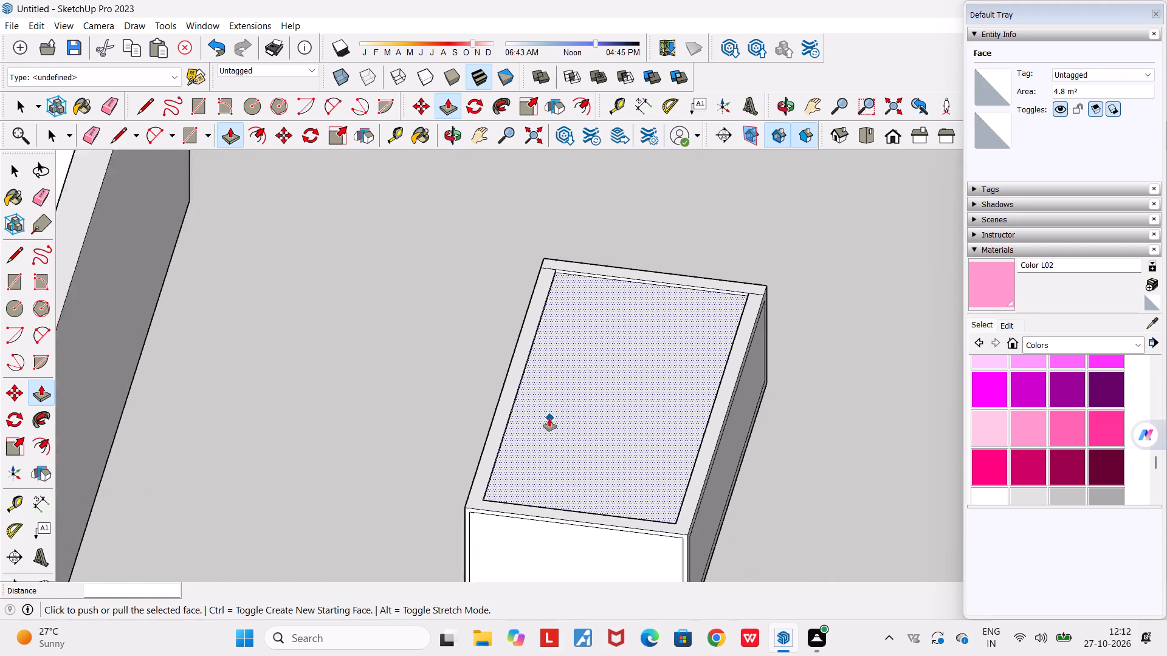
pyautogui.scroll(-3, 549, 419)
pyautogui.scroll(11, 560, 300)
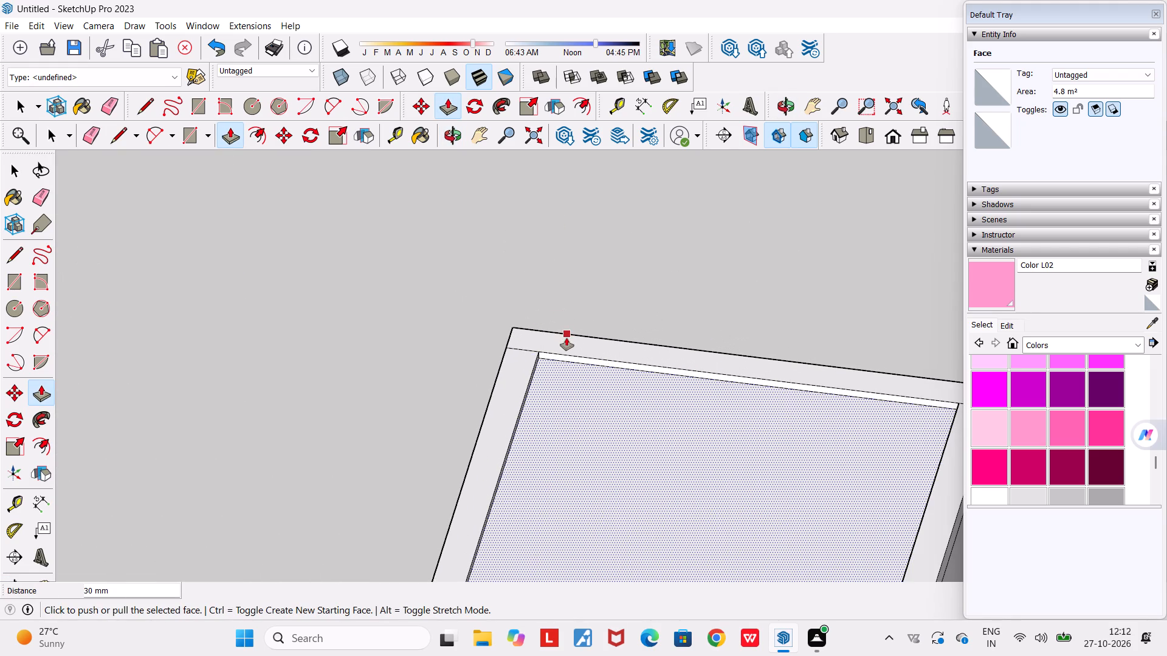
pyautogui.press('space')
pyautogui.press('space')
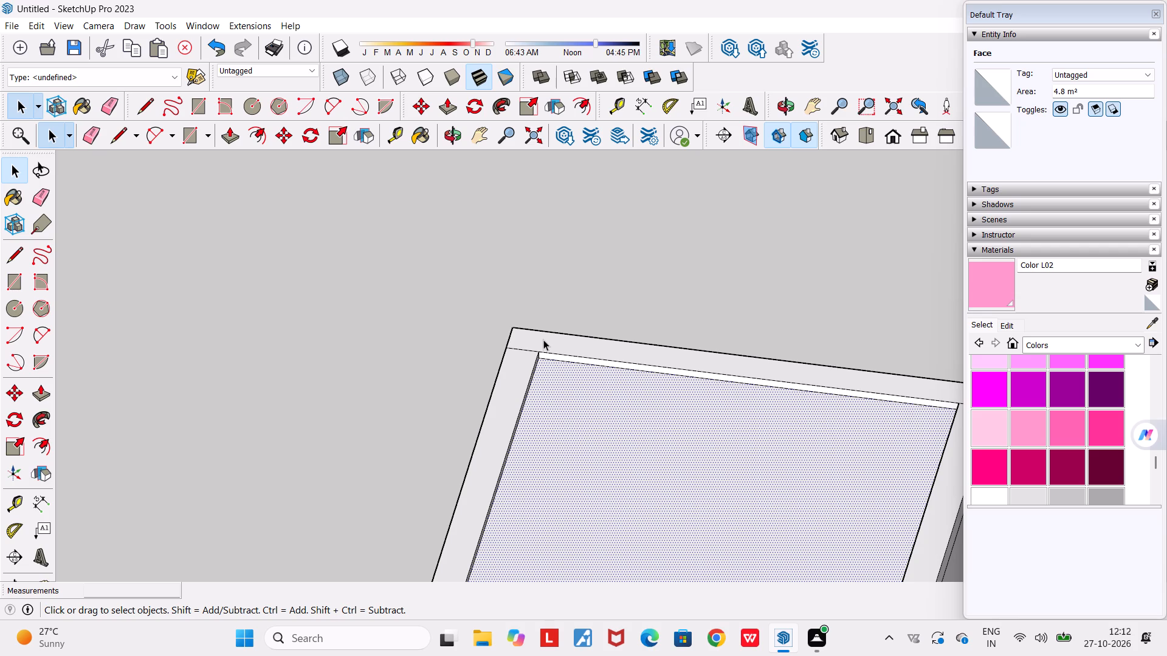
pyautogui.click(585, 352)
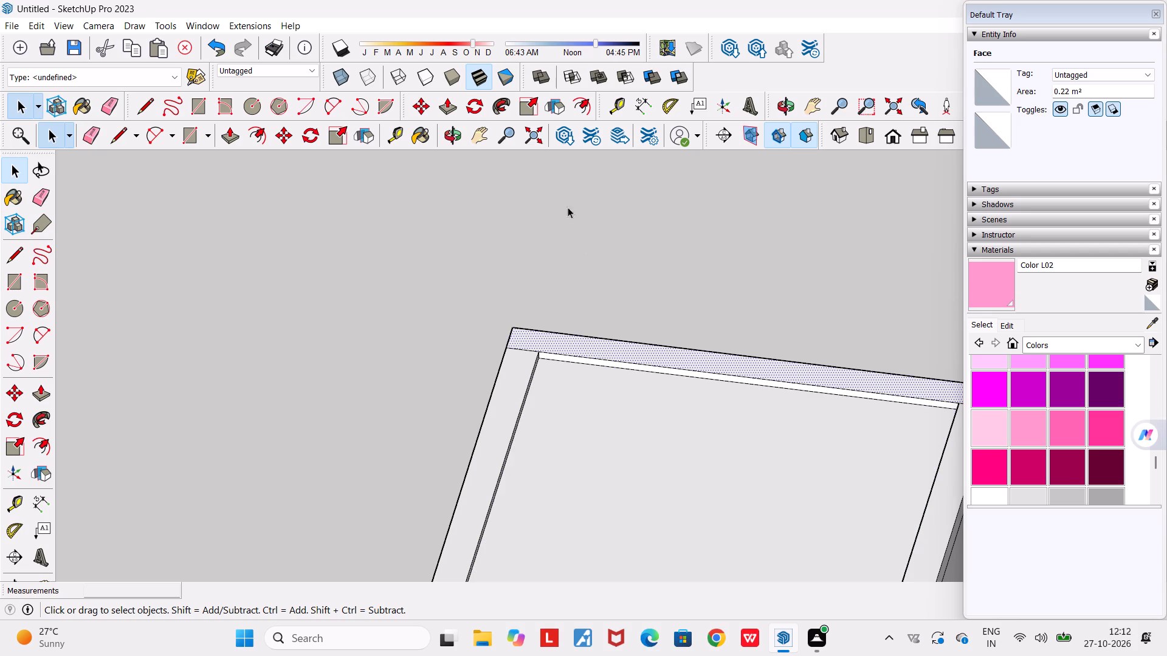
pyautogui.click(454, 109)
pyautogui.scroll(1, 655, 355)
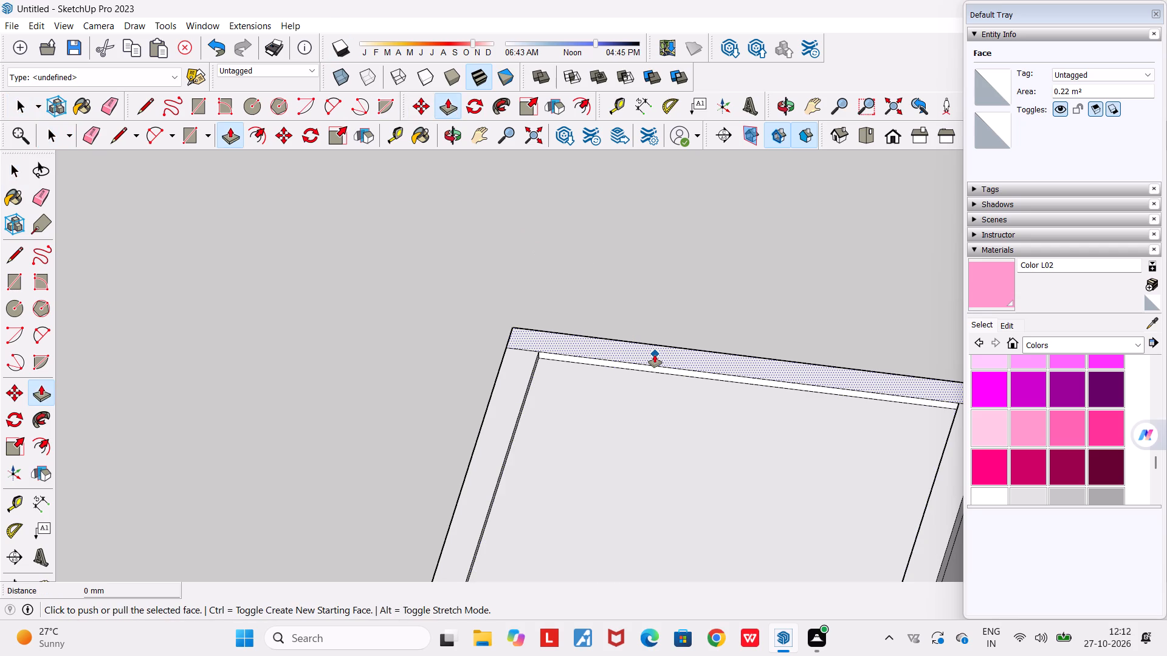
pyautogui.scroll(2, 655, 355)
pyautogui.click(655, 355)
pyautogui.scroll(-10, 647, 317)
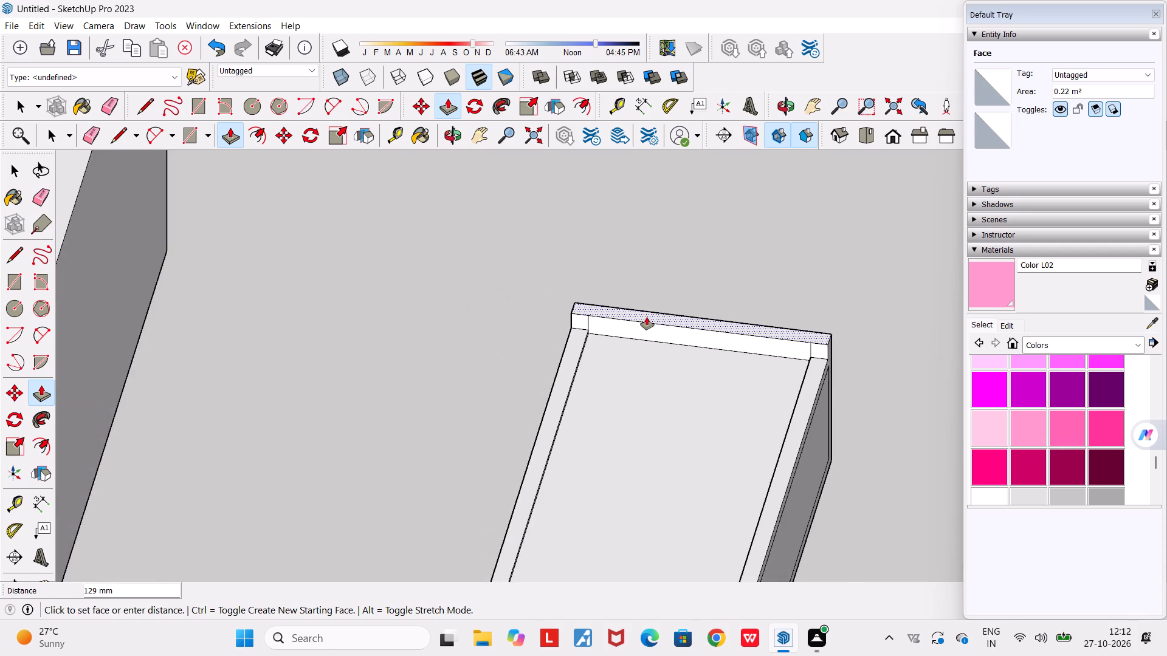
pyautogui.scroll(-4, 647, 317)
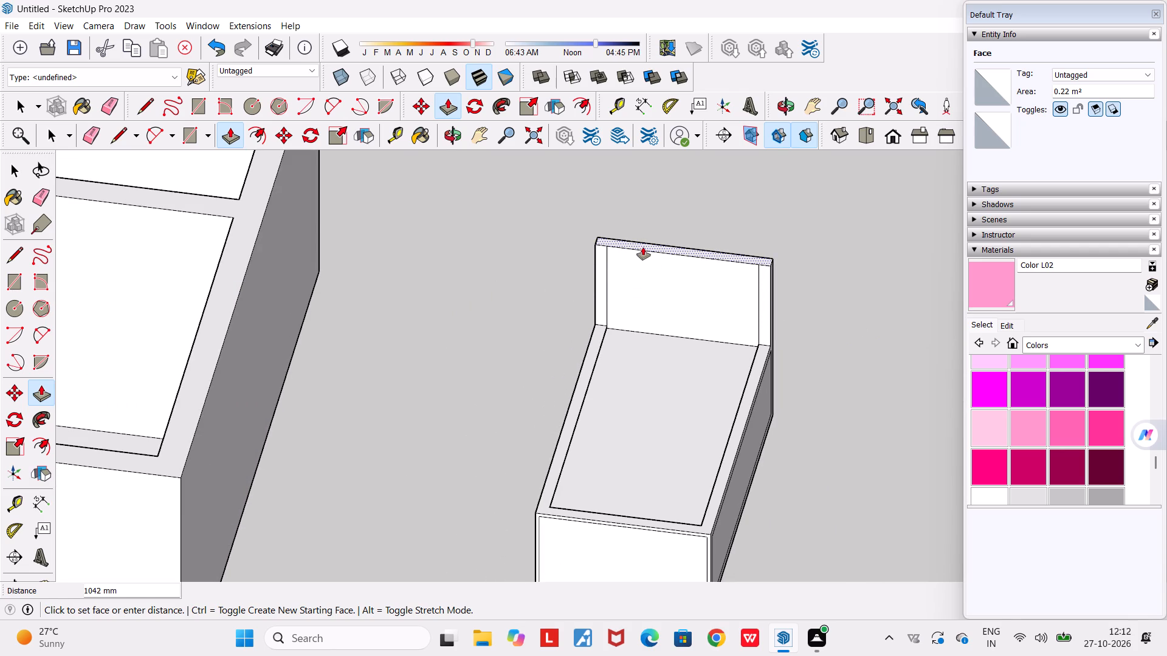
pyautogui.click(643, 247)
# Erase the two vertical dividing lines on the inner face of the raised end panel.
pyautogui.moveTo(632, 334); pyautogui.dragTo(795, 297, button='middle')
pyautogui.scroll(4, 617, 276)
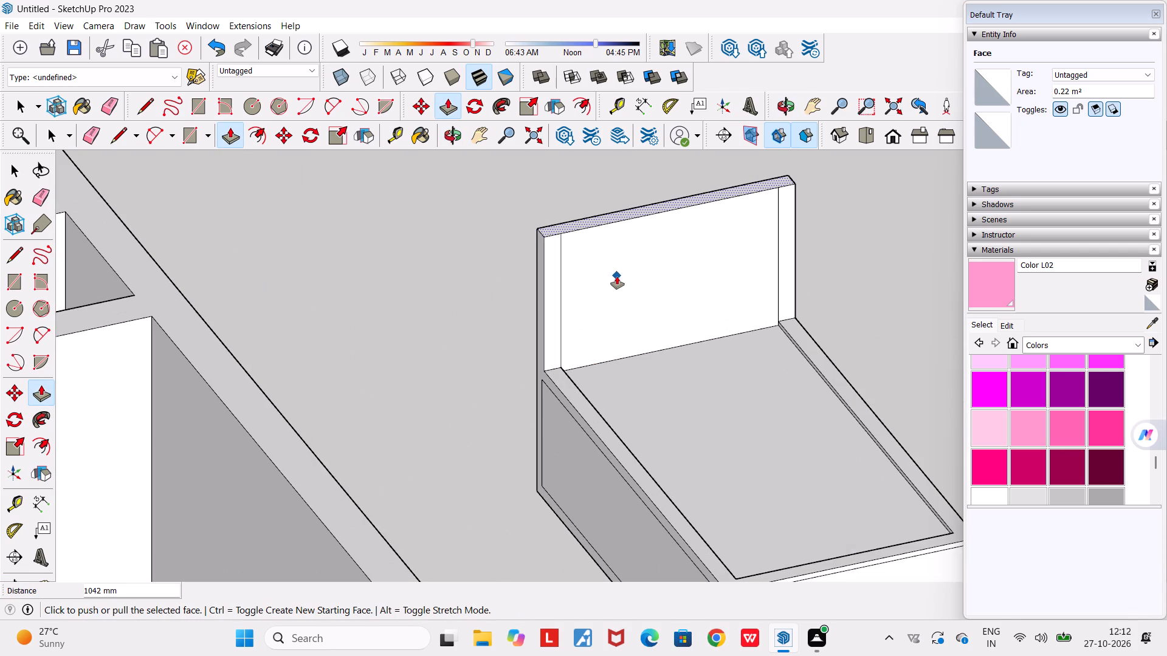
pyautogui.press('e')
pyautogui.moveTo(571, 284); pyautogui.dragTo(559, 284)
pyautogui.moveTo(779, 279); pyautogui.dragTo(772, 282)
pyautogui.scroll(-3, 765, 283)
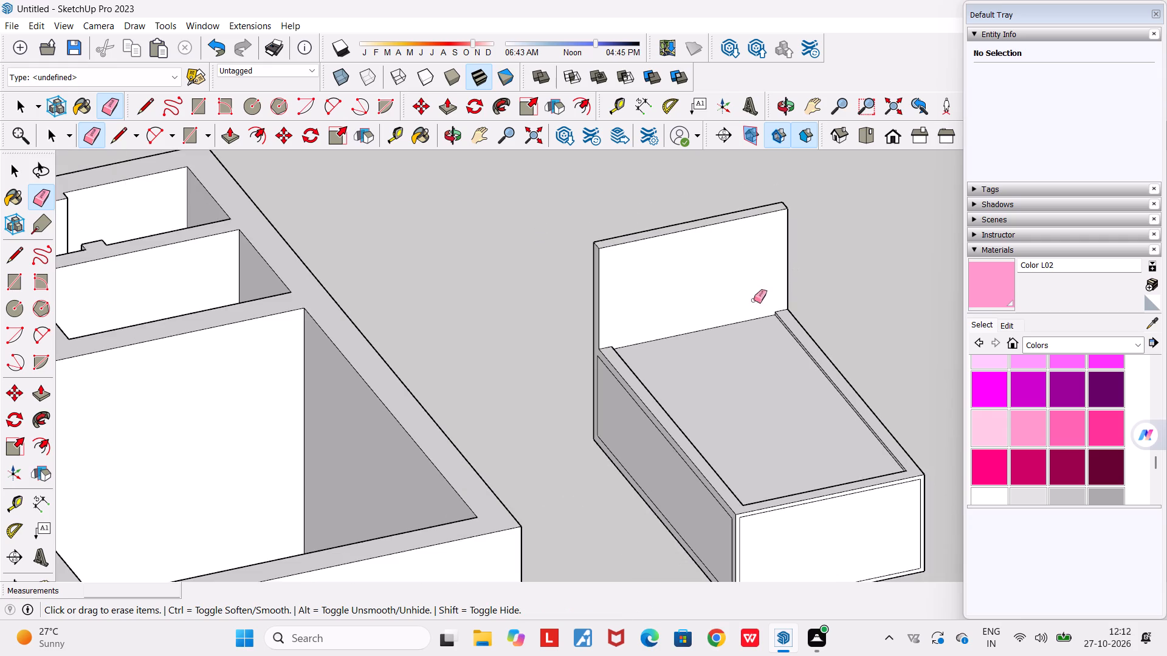
pyautogui.moveTo(733, 328); pyautogui.dragTo(550, 313, button='middle')
pyautogui.scroll(-3, 550, 313)
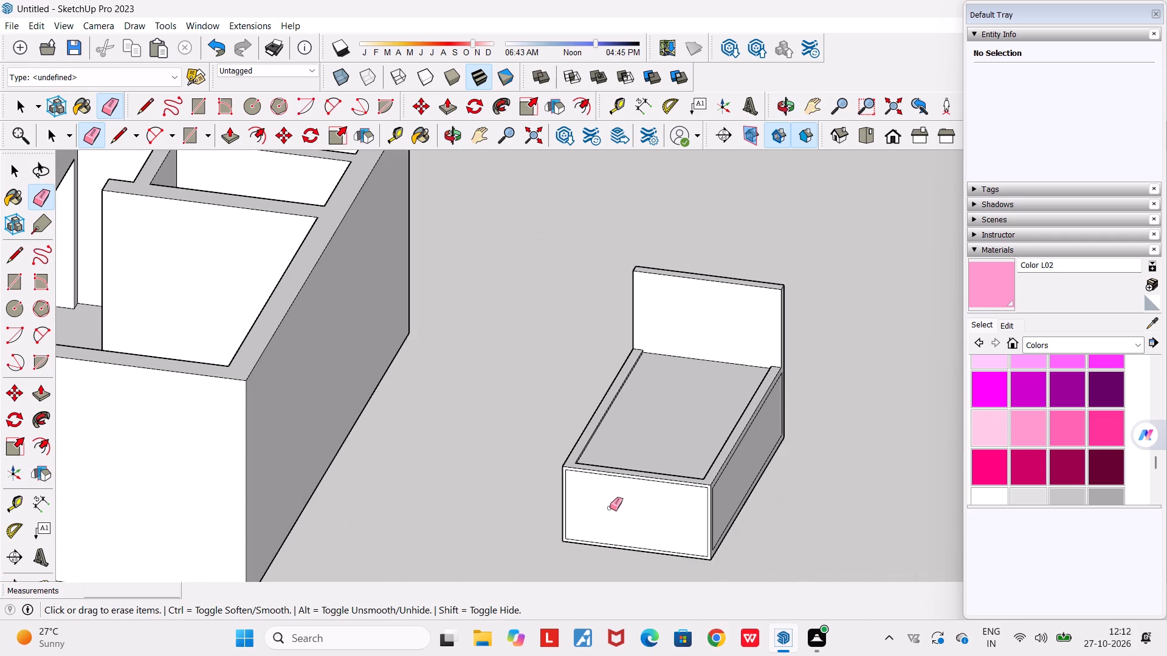
# Offset the outline of the raised end panel's inner face inward by about 23 mm, forming a narrow border.
pyautogui.scroll(2, 610, 508)
pyautogui.moveTo(635, 525); pyautogui.dragTo(515, 480, button='middle')
pyautogui.scroll(3, 610, 508)
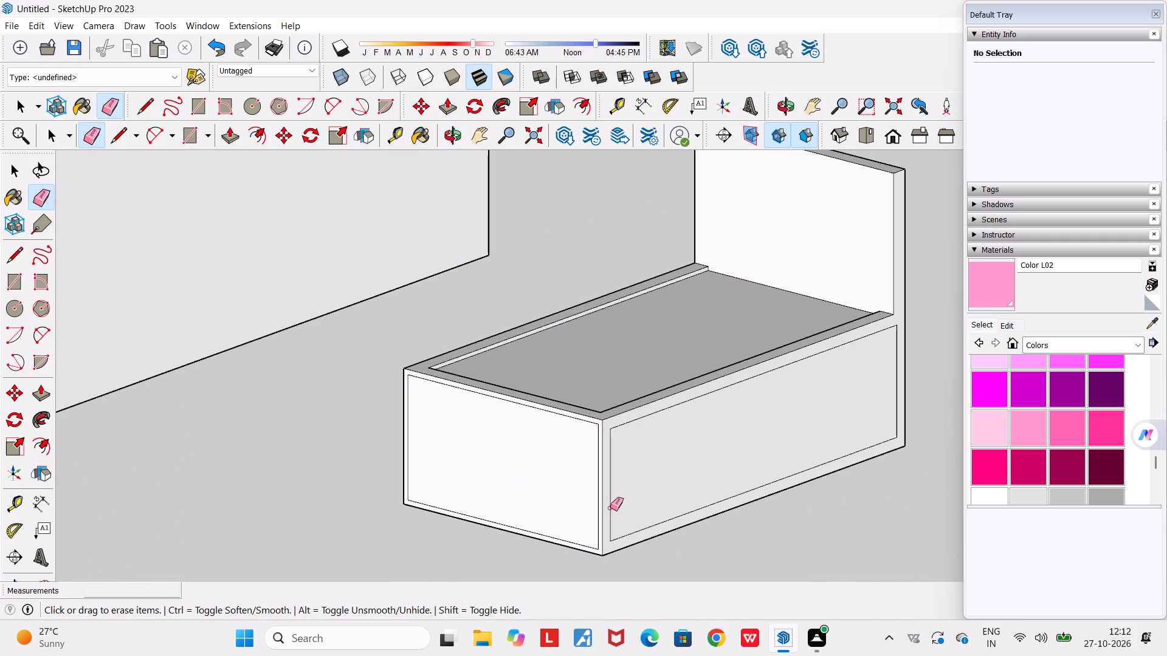
pyautogui.moveTo(693, 488); pyautogui.dragTo(507, 507, button='middle')
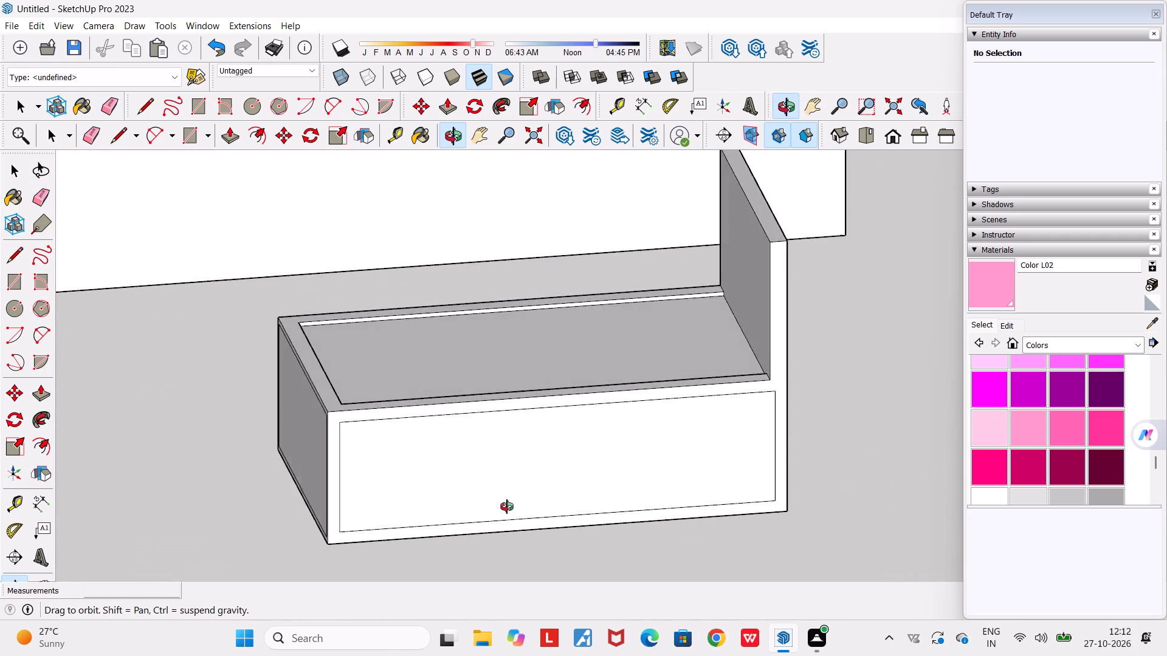
pyautogui.moveTo(507, 507); pyautogui.dragTo(678, 511, button='middle')
pyautogui.scroll(-4, 679, 513)
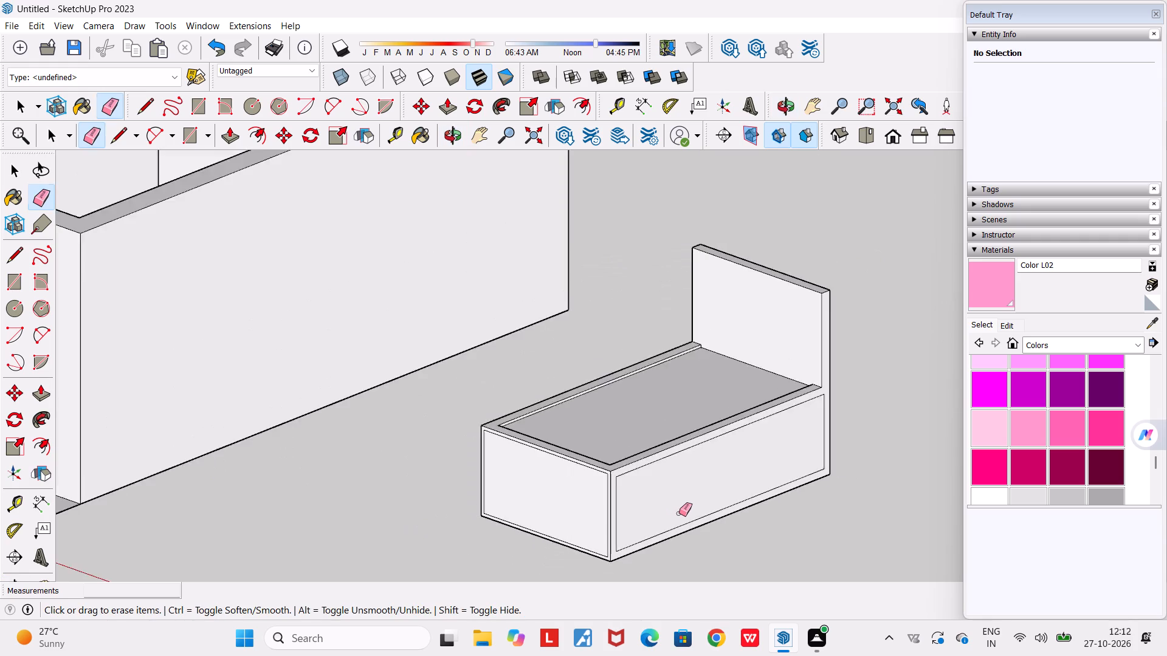
pyautogui.scroll(-5, 679, 513)
pyautogui.moveTo(697, 536); pyautogui.dragTo(854, 527, button='middle')
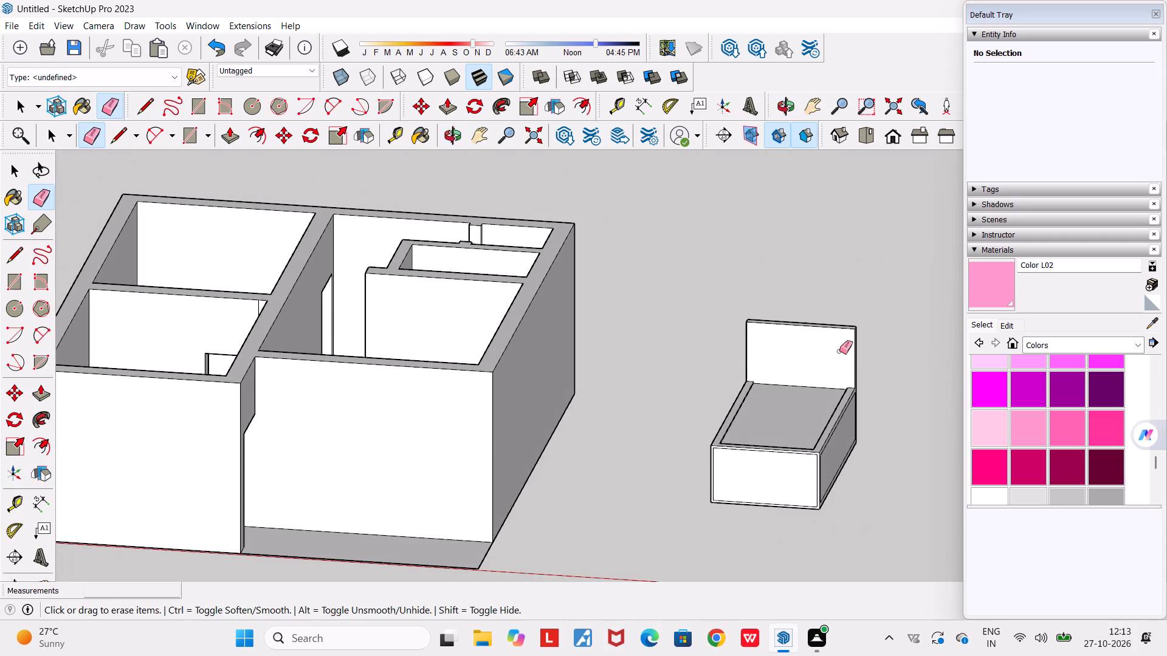
pyautogui.scroll(4, 839, 351)
pyautogui.moveTo(780, 357); pyautogui.dragTo(930, 362, button='middle')
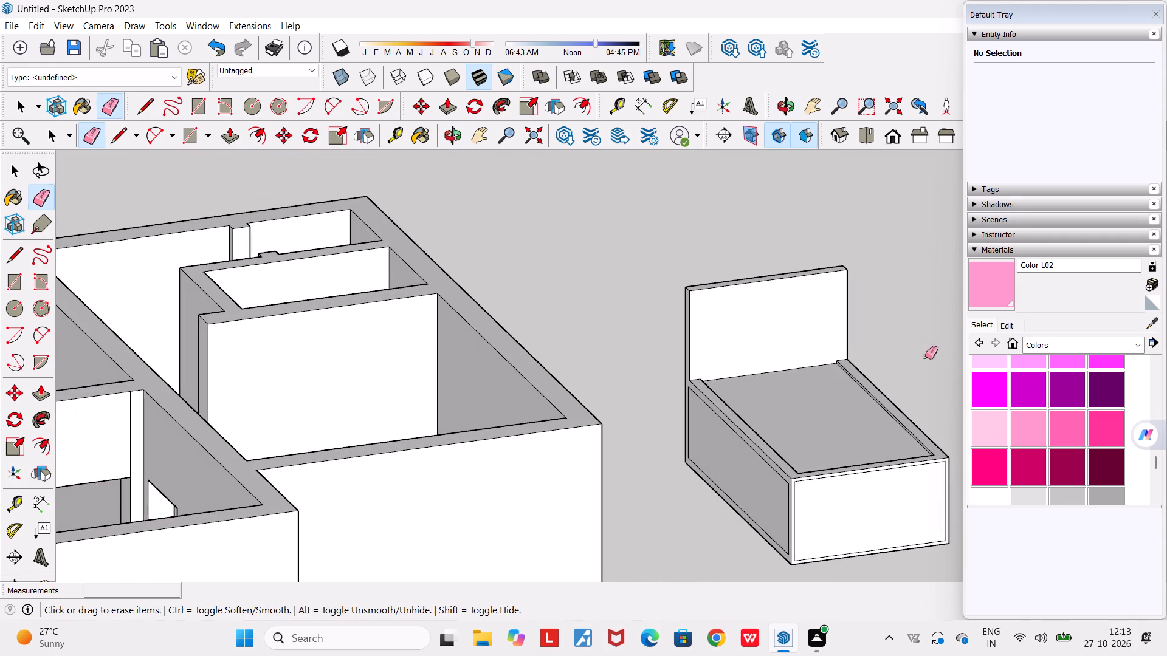
pyautogui.scroll(5, 866, 317)
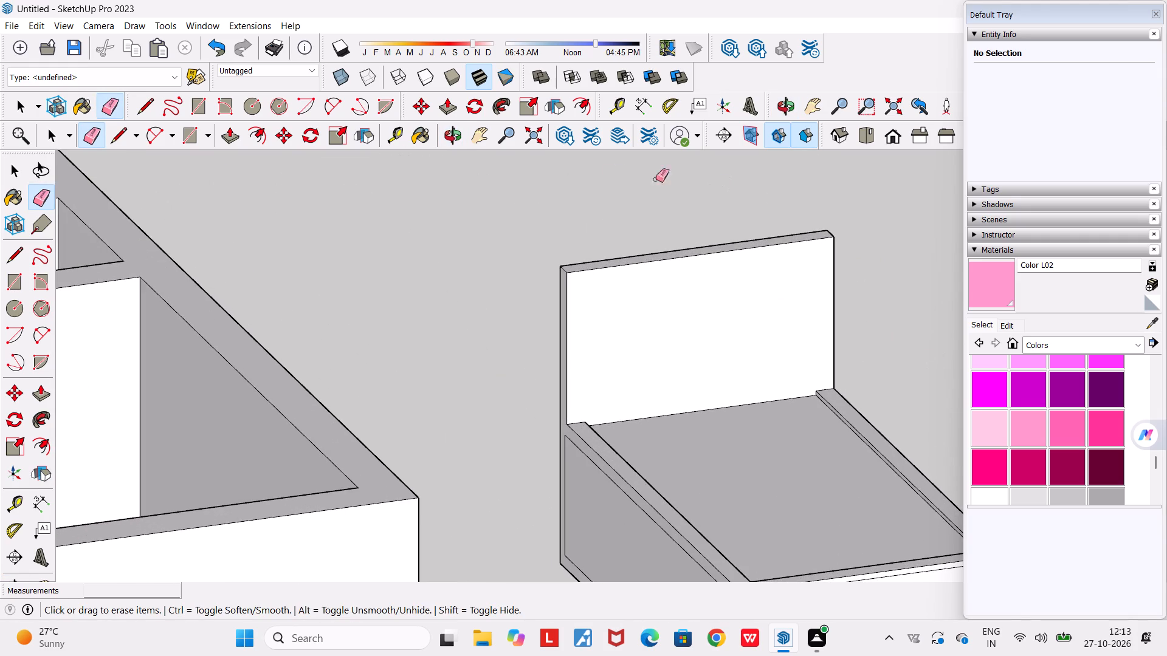
pyautogui.click(201, 102)
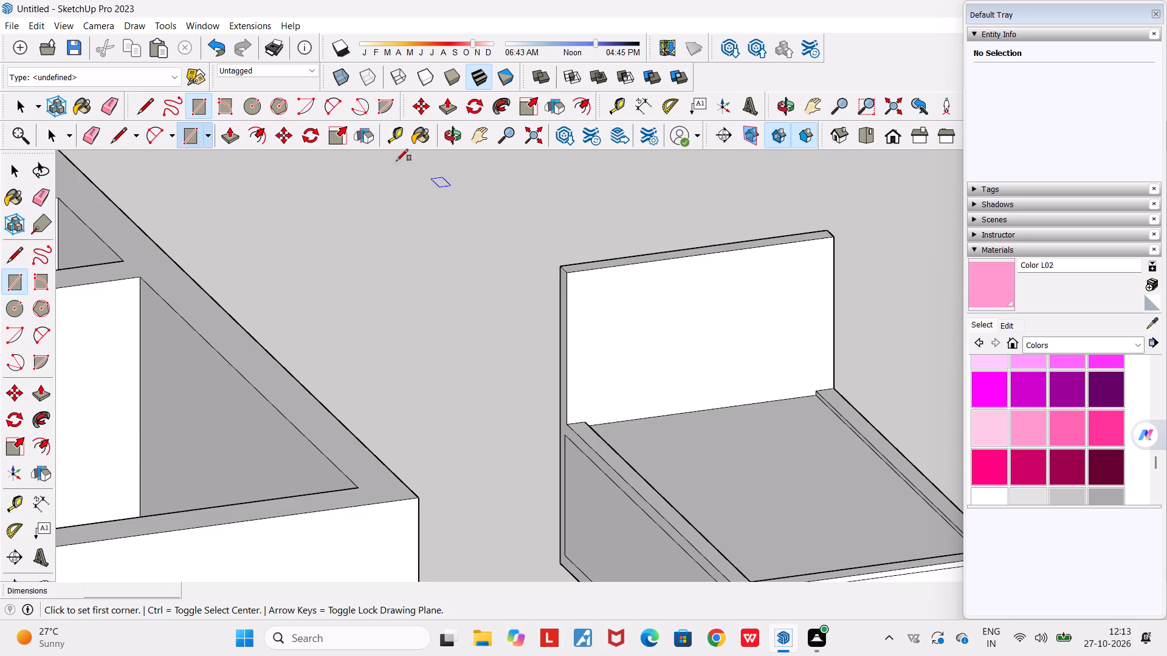
pyautogui.click(587, 97)
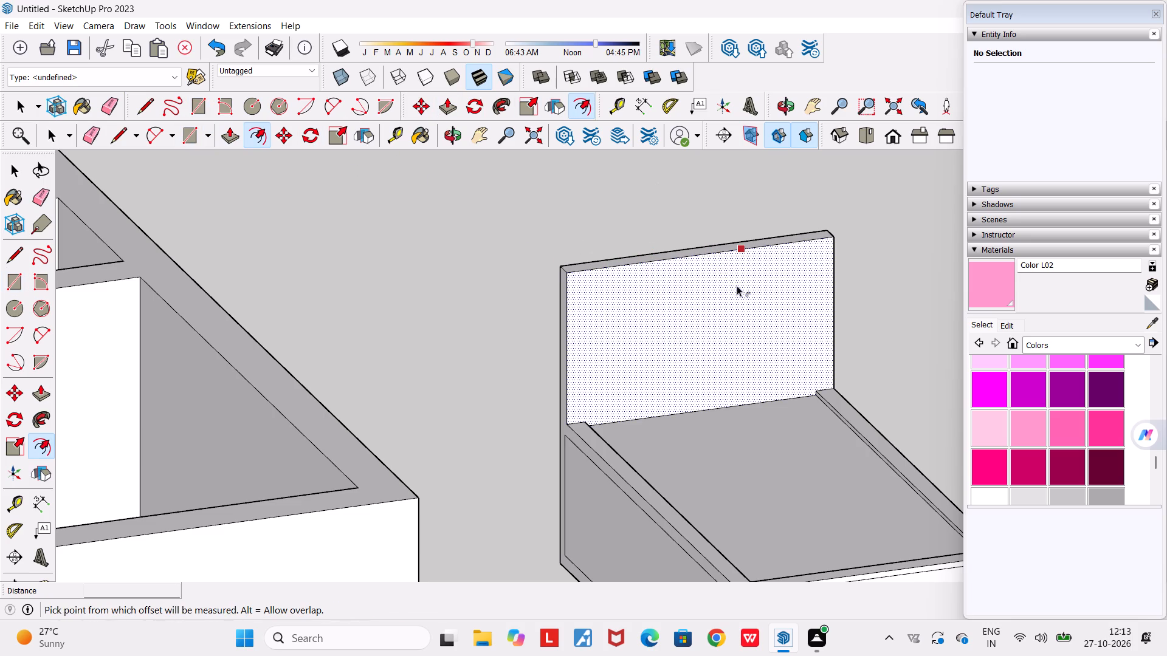
pyautogui.click(700, 264)
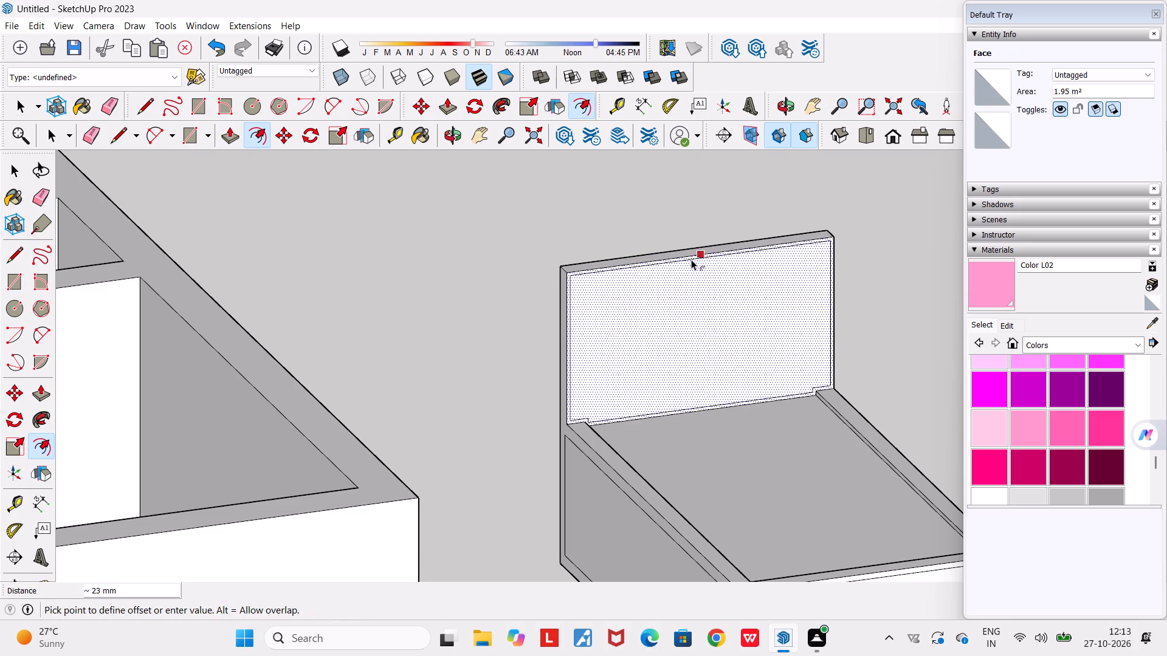
pyautogui.click(692, 259)
# Pull the narrow border on the end panel's inner face out 6 mm with Push/Pull.
pyautogui.scroll(1, 694, 329)
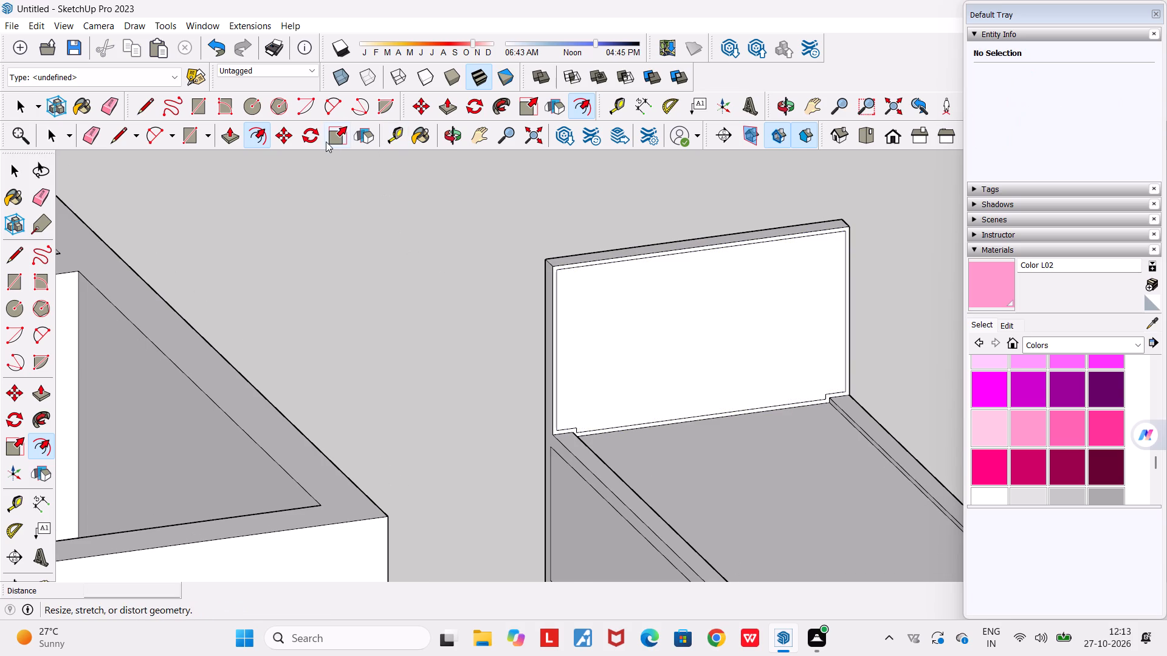
pyautogui.click(222, 144)
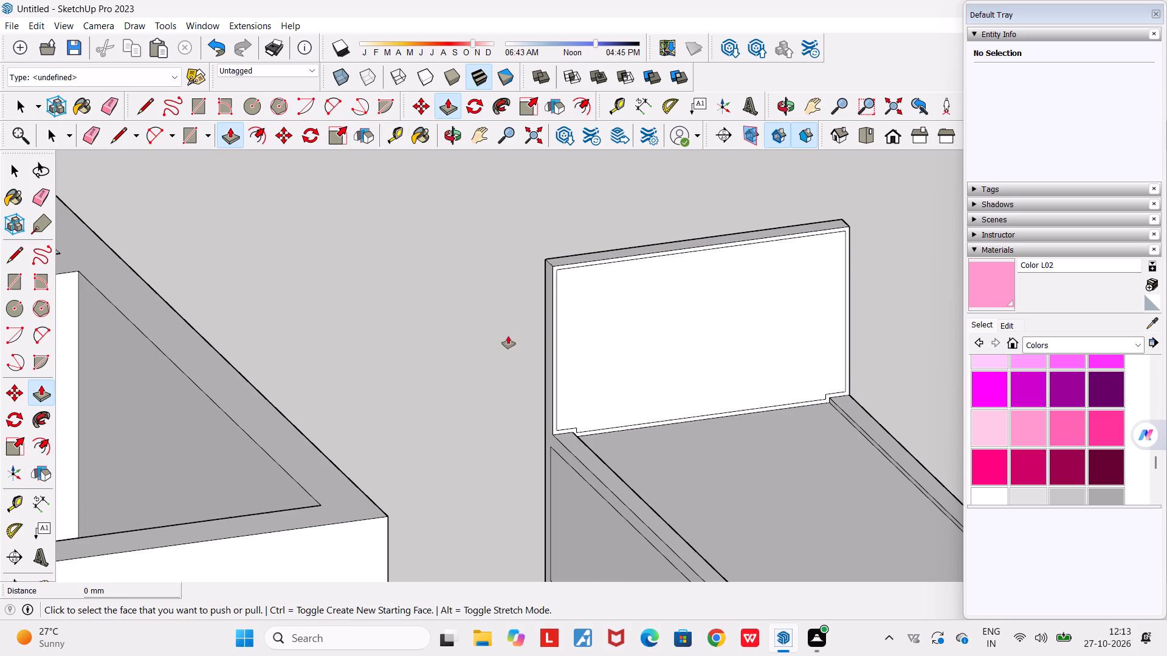
pyautogui.scroll(9, 559, 318)
pyautogui.click(546, 319)
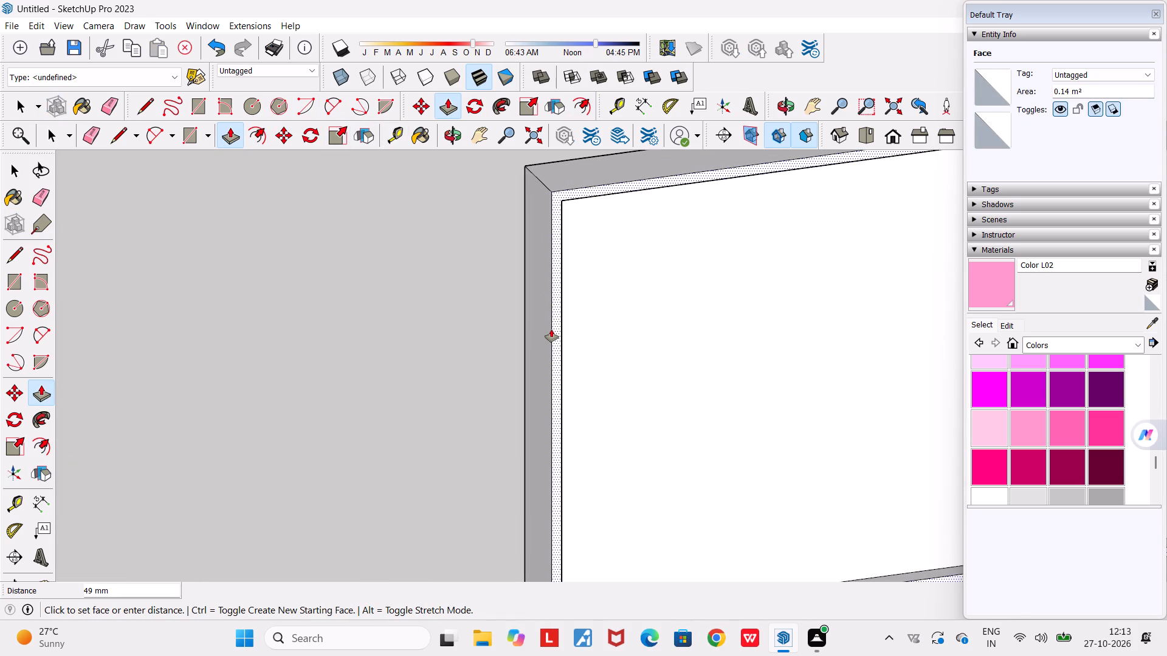
pyautogui.click(548, 319)
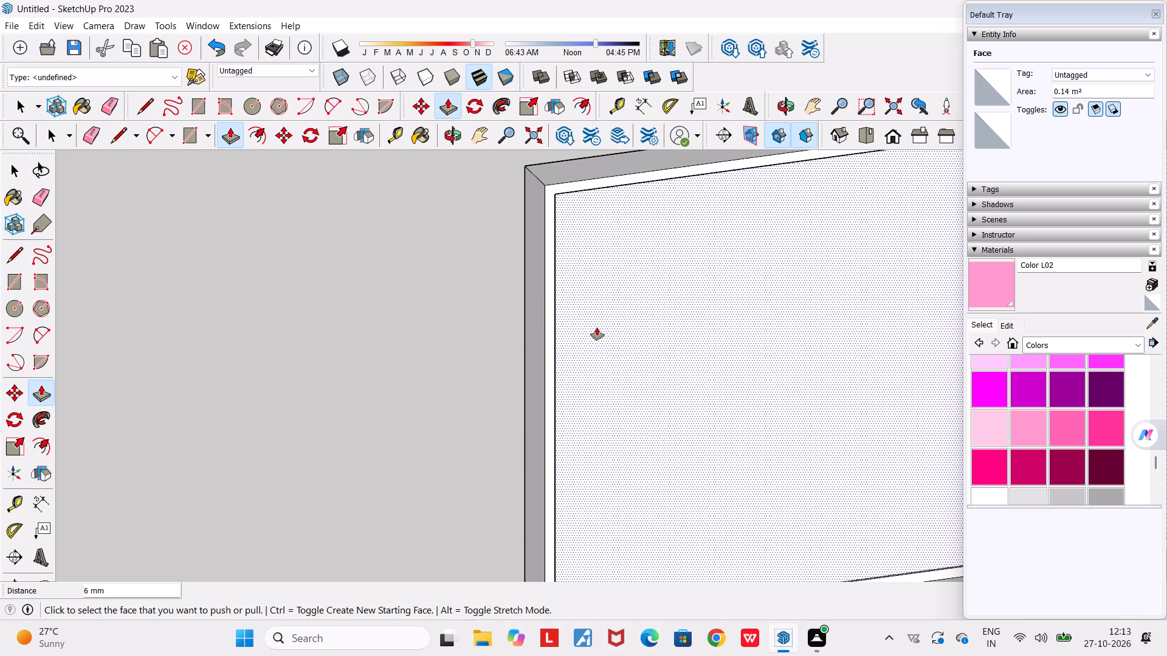
# Push the face inside the end panel's border in 59 mm to form a recess.
pyautogui.click(597, 327)
pyautogui.scroll(-4, 593, 313)
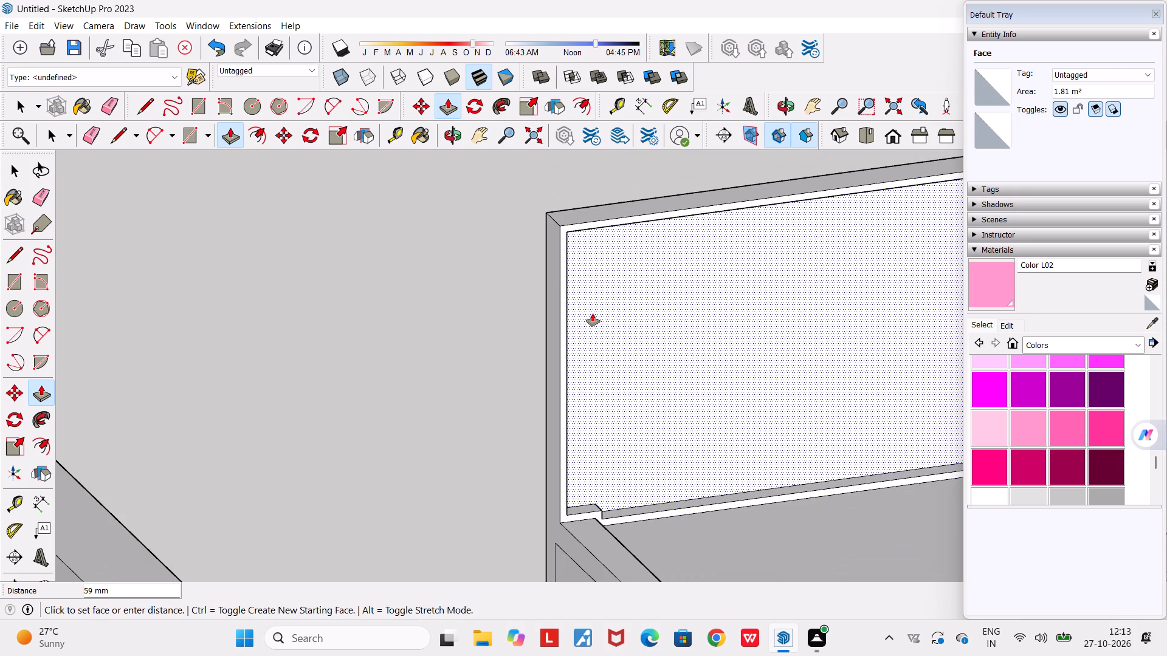
pyautogui.click(593, 313)
# Examine the recessed end panel, its lower notched corners and the whole box from several sides.
pyautogui.moveTo(607, 355); pyautogui.dragTo(442, 346, button='middle')
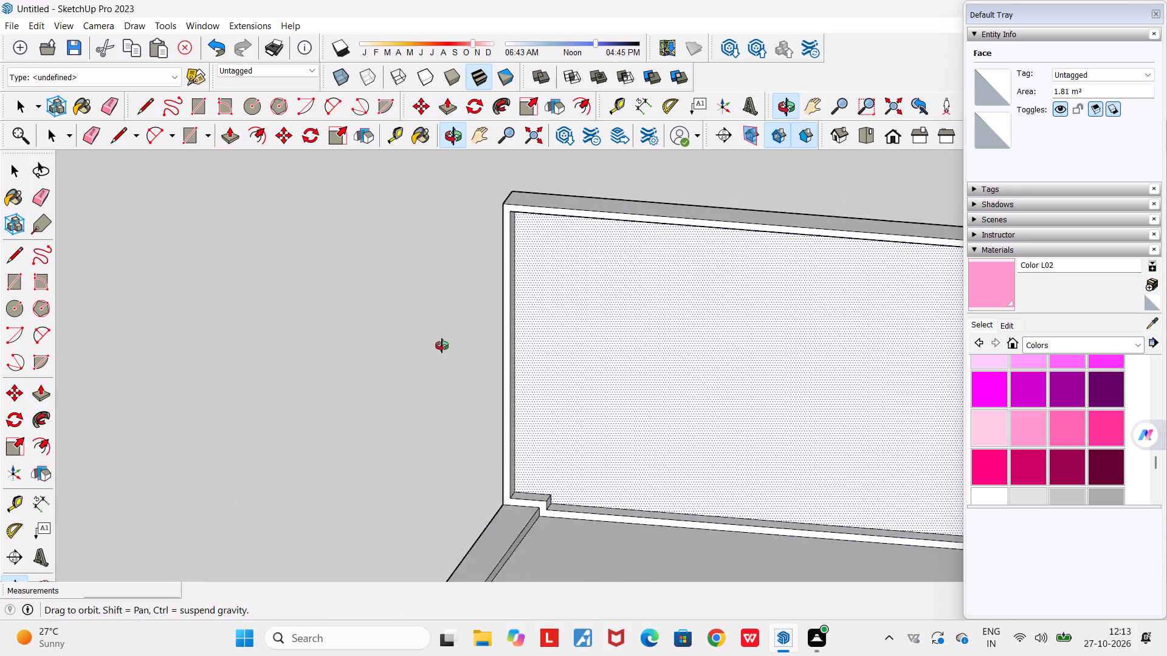
pyautogui.moveTo(442, 346); pyautogui.dragTo(322, 325, button='middle')
pyautogui.scroll(-4, 322, 325)
pyautogui.moveTo(404, 341); pyautogui.dragTo(835, 354, button='middle')
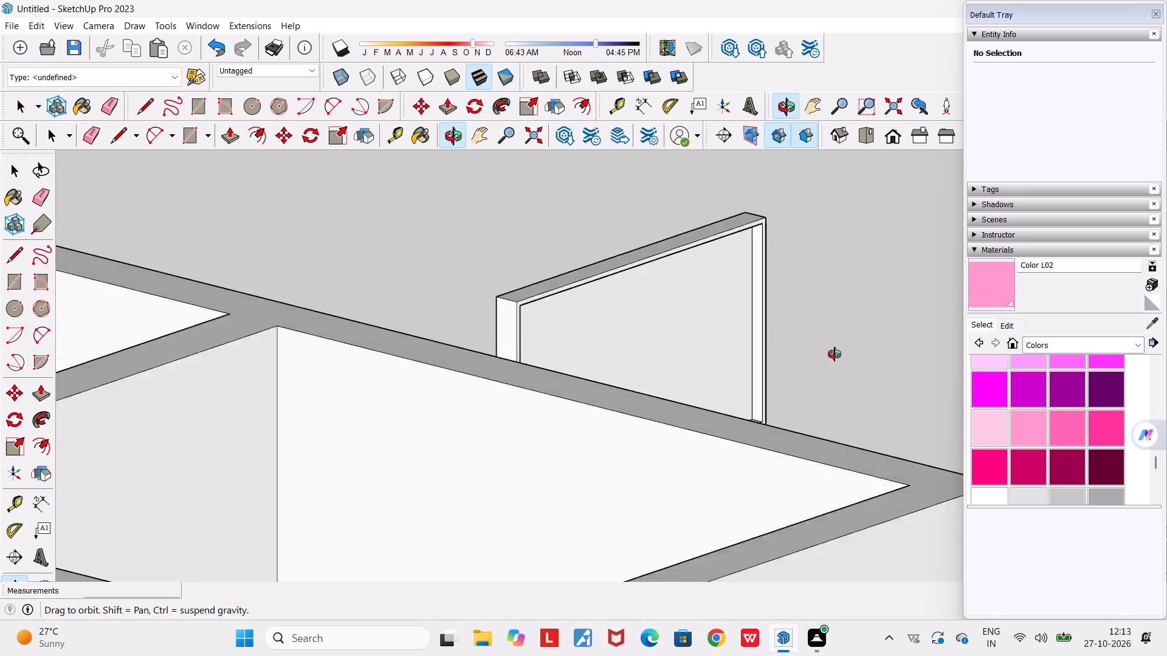
pyautogui.moveTo(835, 354); pyautogui.dragTo(633, 339, button='middle')
pyautogui.scroll(-3, 633, 339)
pyautogui.scroll(6, 529, 329)
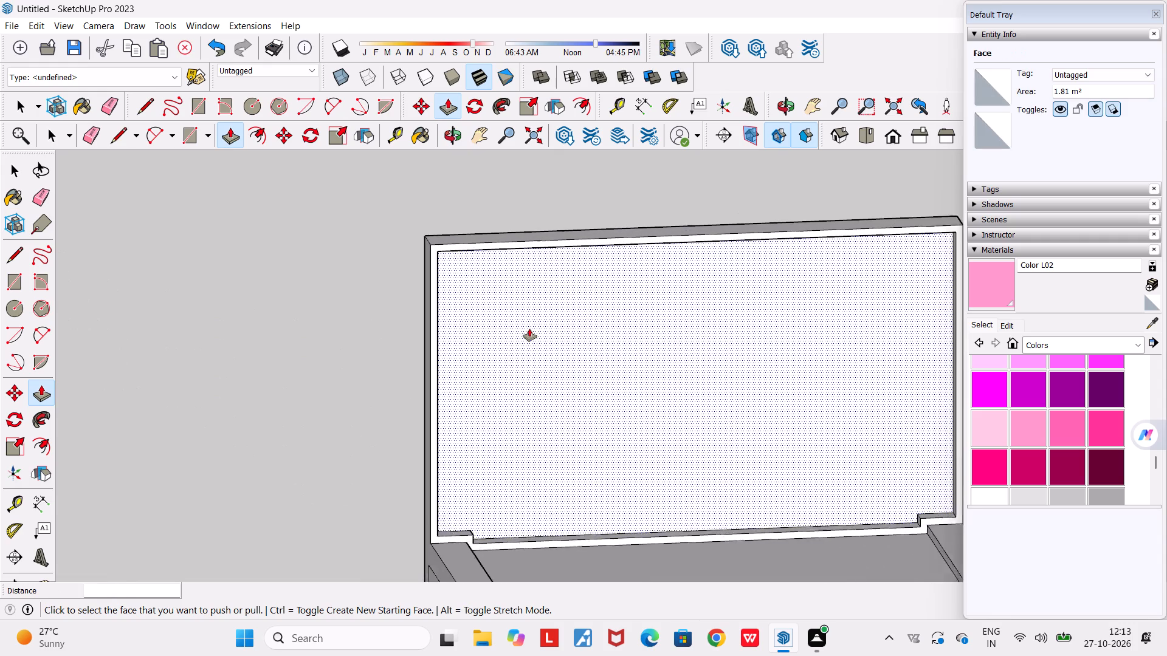
pyautogui.scroll(1, 529, 329)
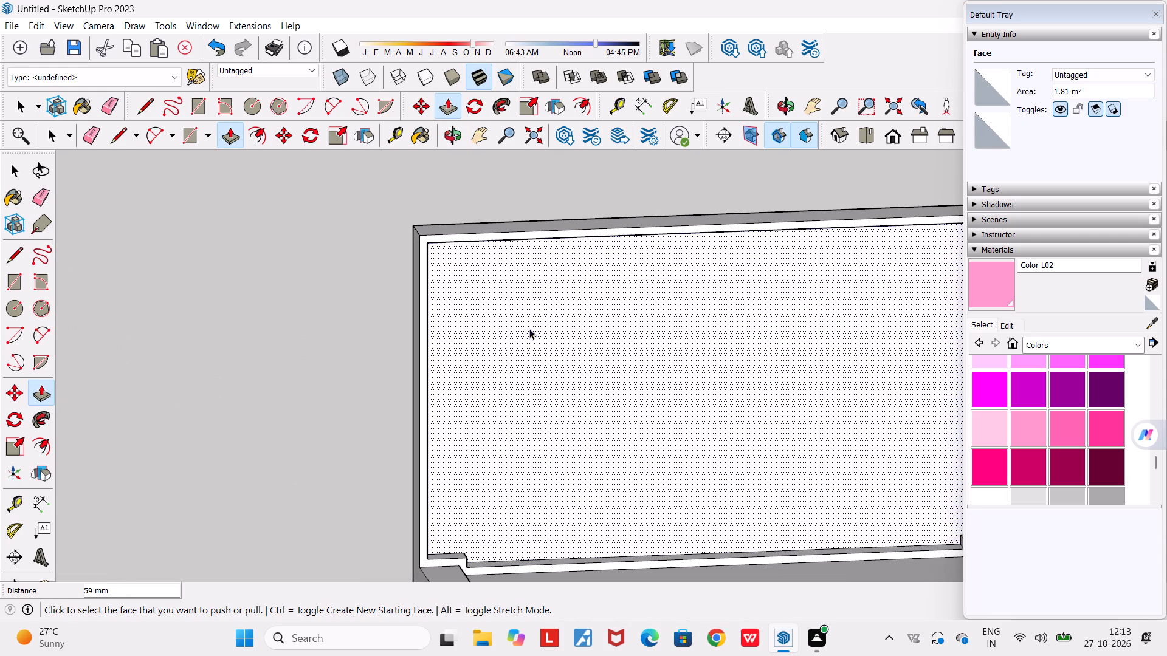
pyautogui.press('space')
pyautogui.scroll(-2, 565, 392)
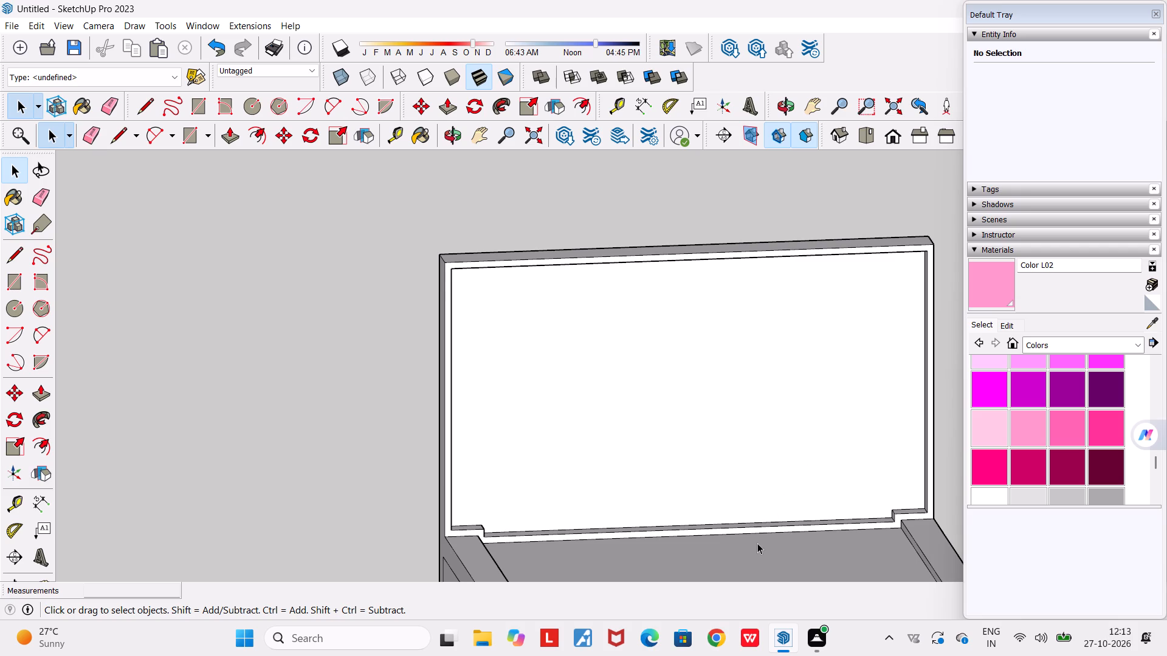
pyautogui.scroll(-3, 709, 513)
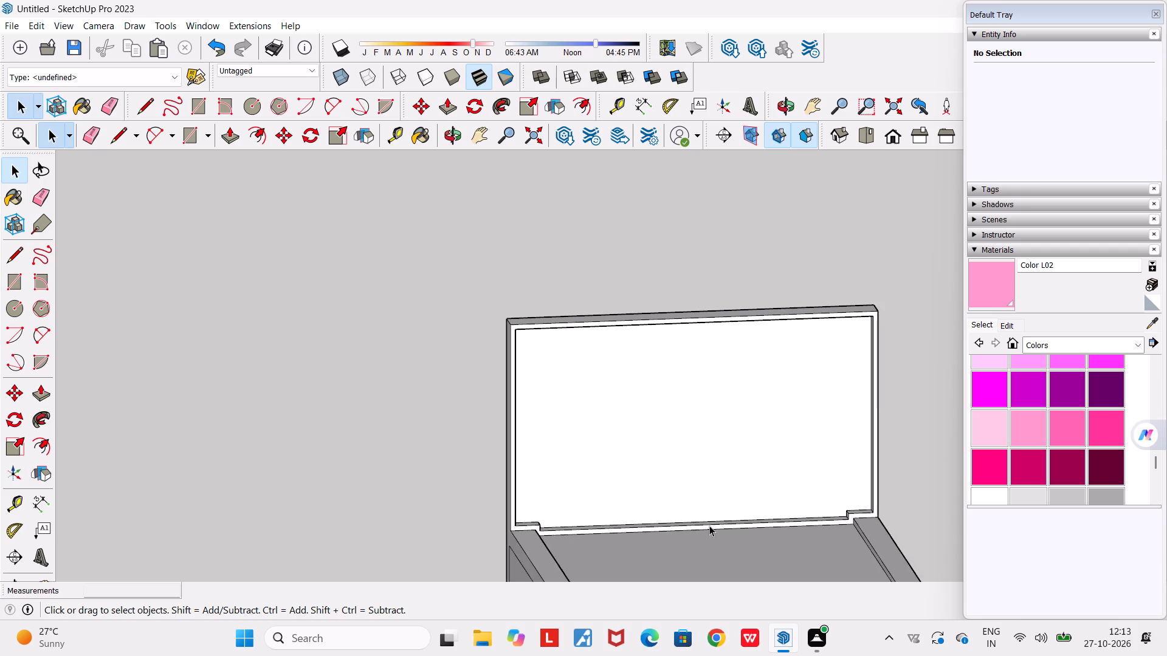
pyautogui.moveTo(709, 526); pyautogui.dragTo(990, 608, button='middle')
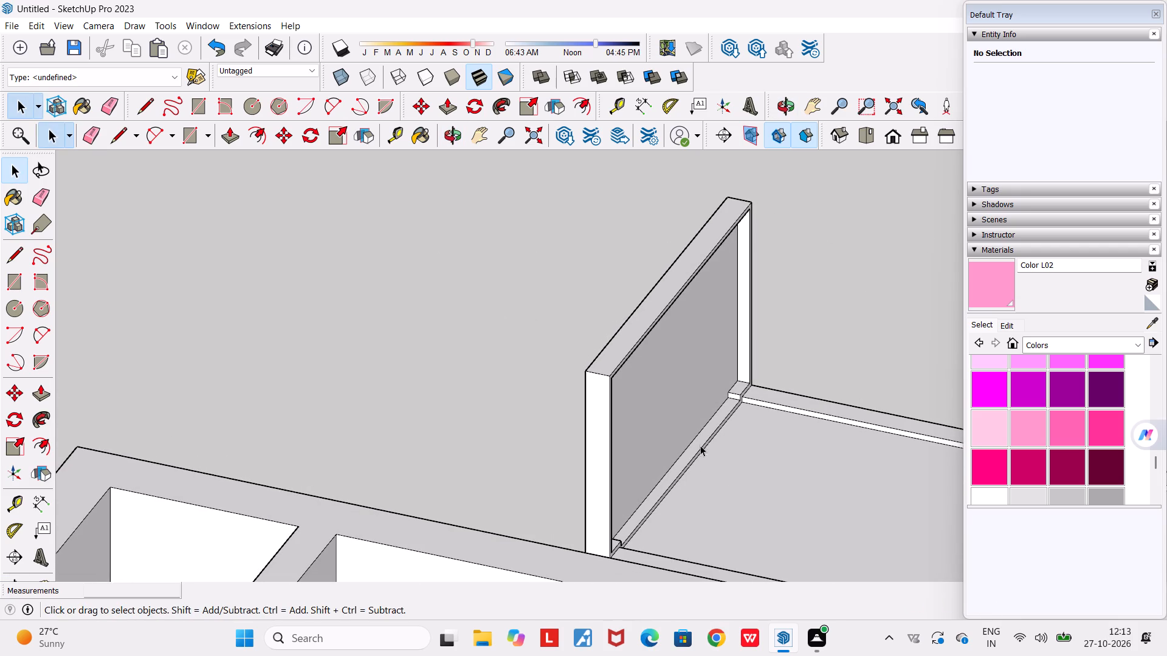
pyautogui.moveTo(735, 402); pyautogui.dragTo(139, 462, button='middle')
pyautogui.moveTo(664, 536); pyautogui.dragTo(638, 522, button='middle')
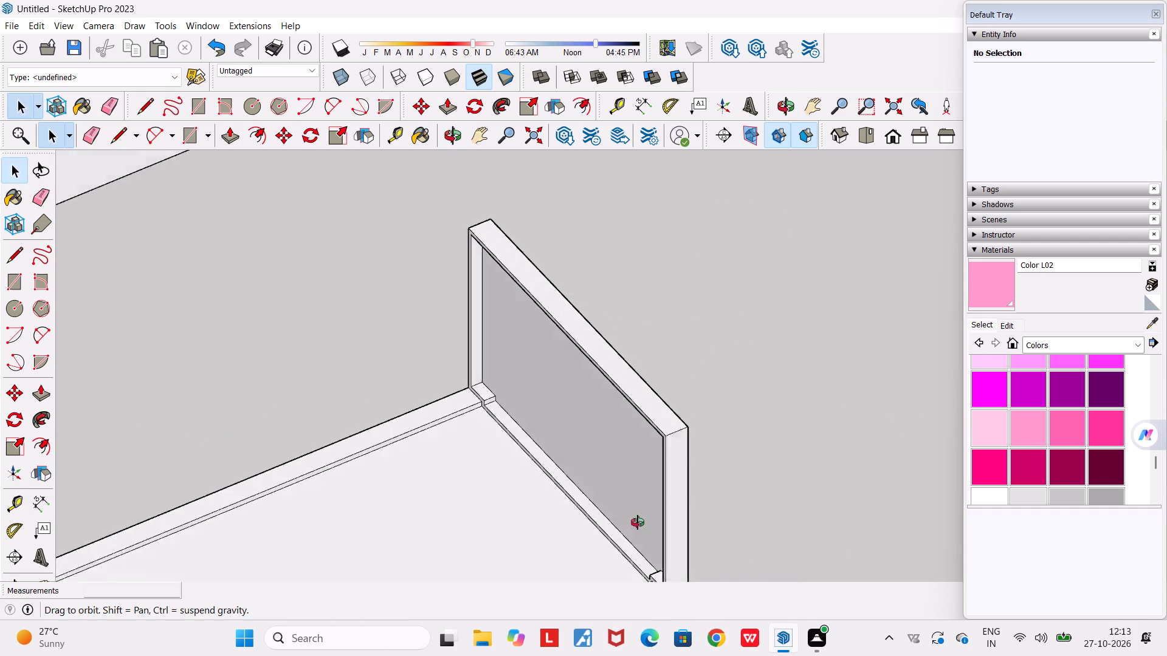
pyautogui.moveTo(638, 522); pyautogui.dragTo(292, 426, button='middle')
pyautogui.scroll(-2, 292, 426)
pyautogui.moveTo(295, 521); pyautogui.dragTo(512, 449, button='middle')
pyautogui.scroll(-4, 512, 449)
pyautogui.scroll(2, 438, 485)
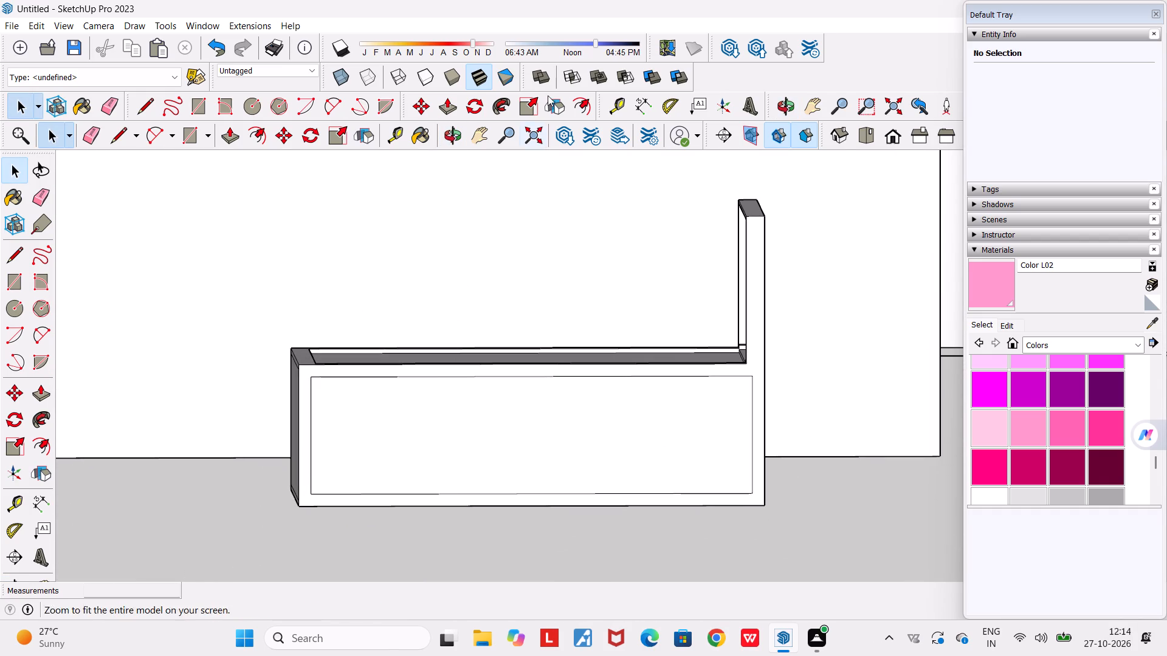
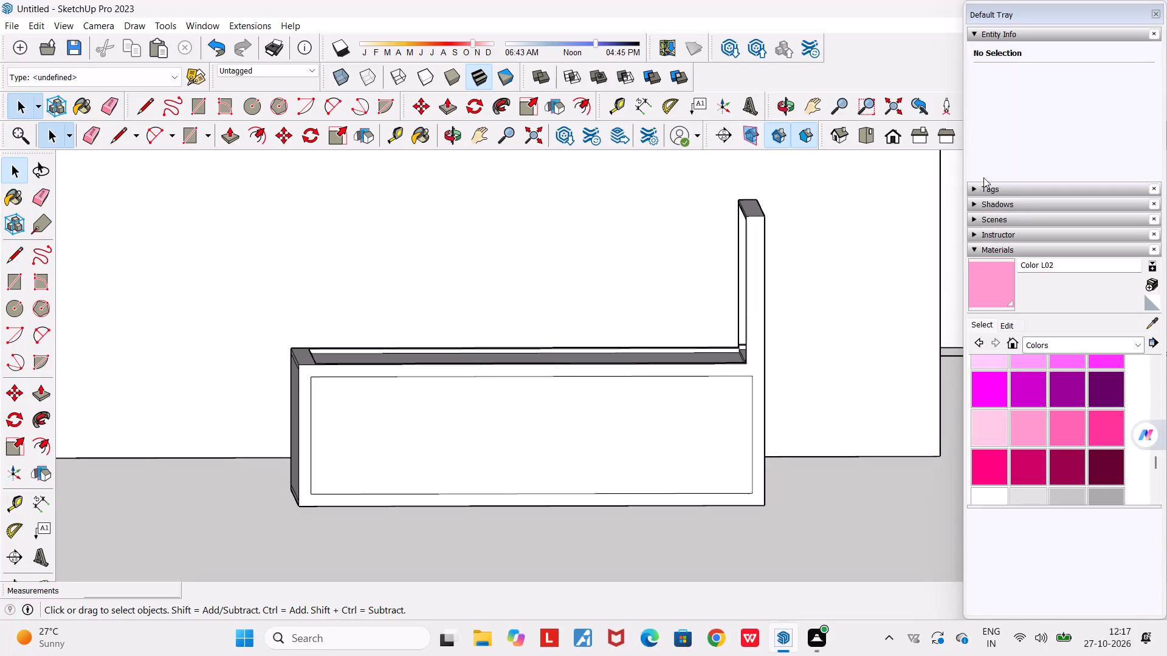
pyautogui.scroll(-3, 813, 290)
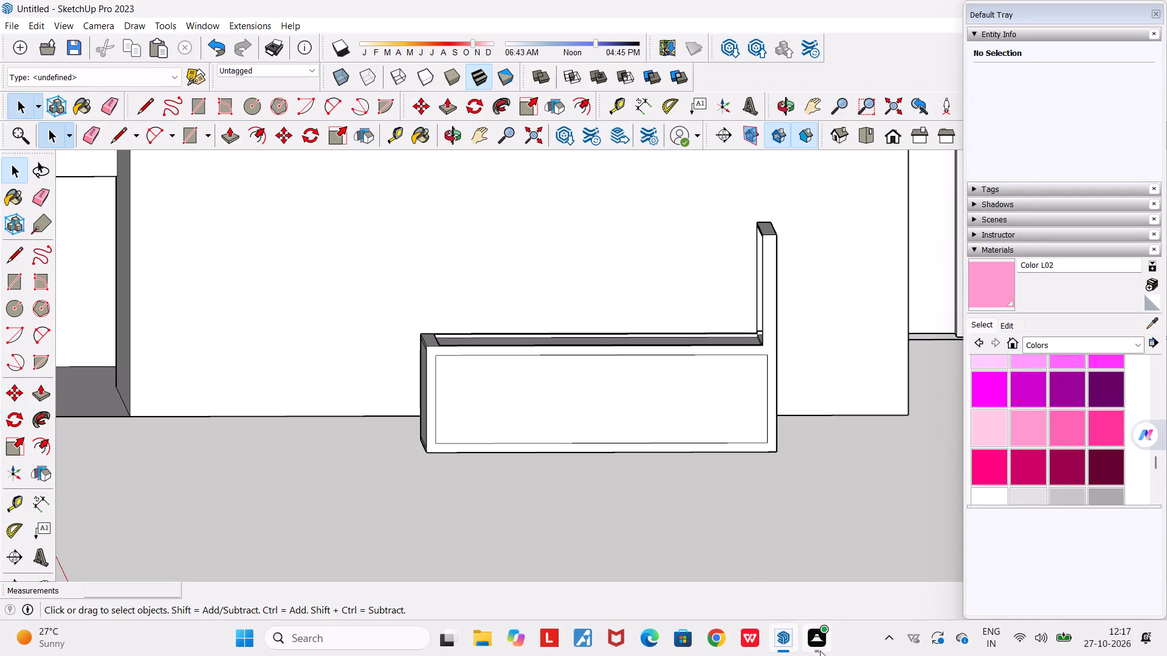
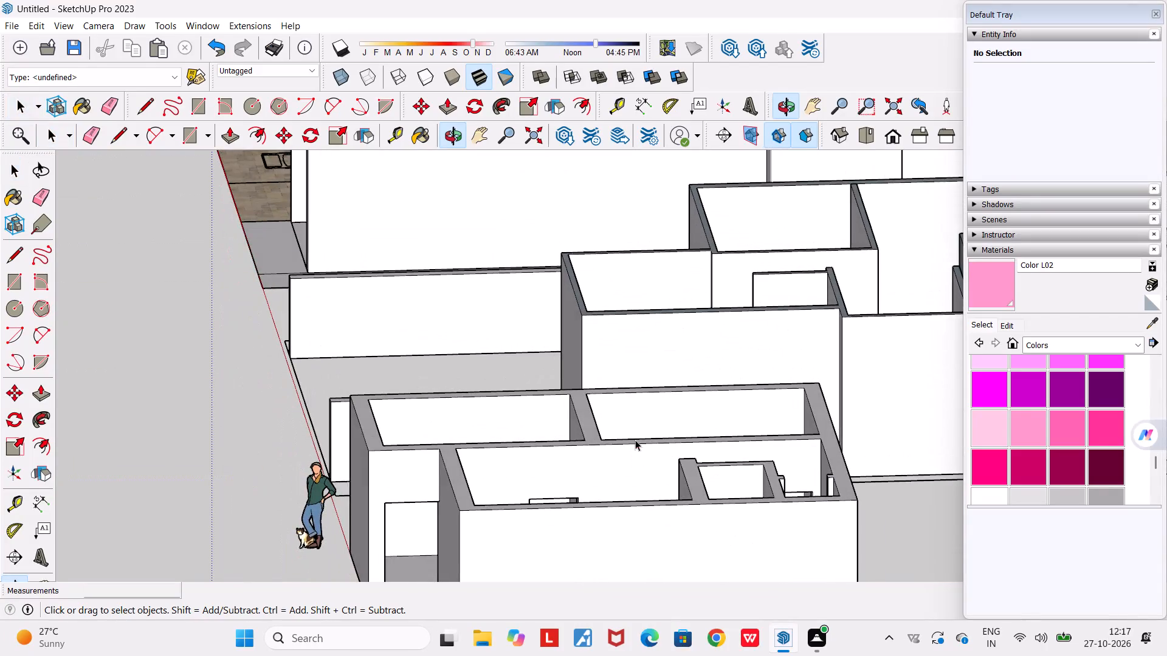
# Examine the bed-like box beside the floor models, checking its top, bordered sides and raised end panel.
pyautogui.scroll(-10, 634, 432)
pyautogui.moveTo(719, 565); pyautogui.dragTo(895, 586, button='middle')
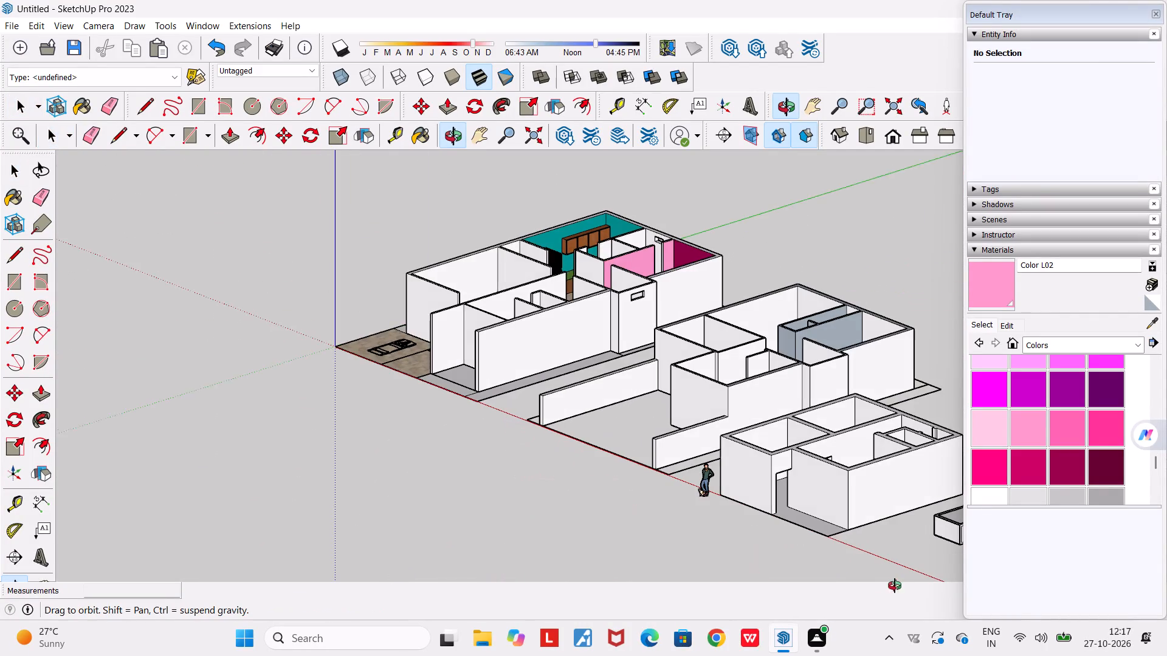
pyautogui.moveTo(895, 586); pyautogui.dragTo(893, 584, button='middle')
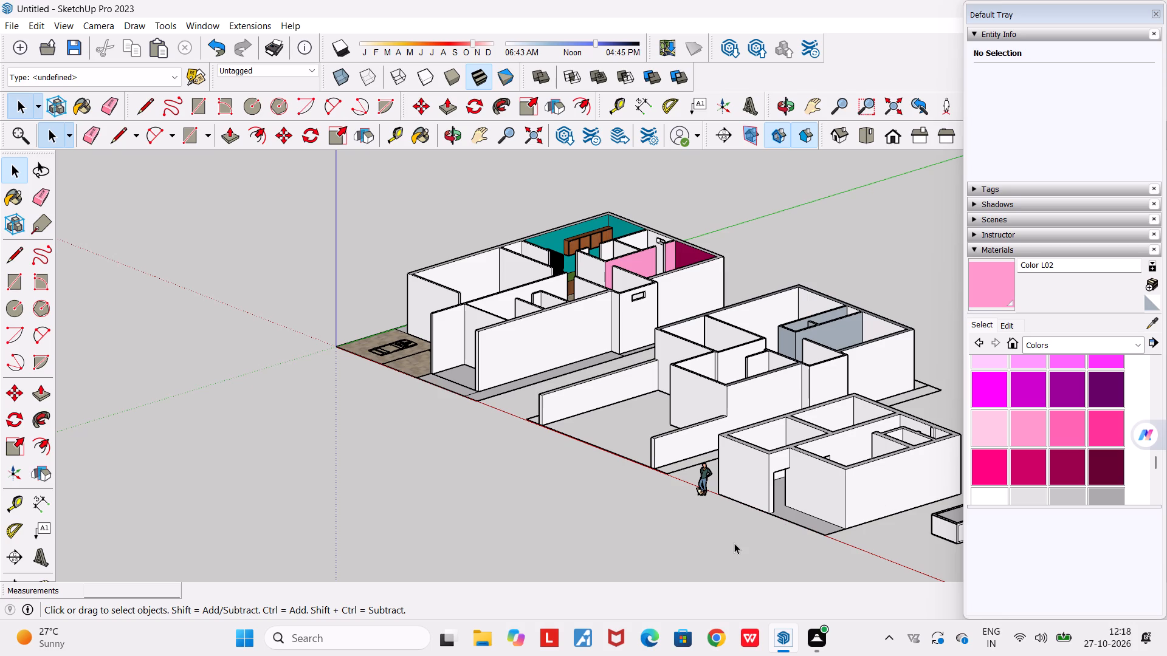
pyautogui.moveTo(599, 536); pyautogui.dragTo(680, 589, button='middle')
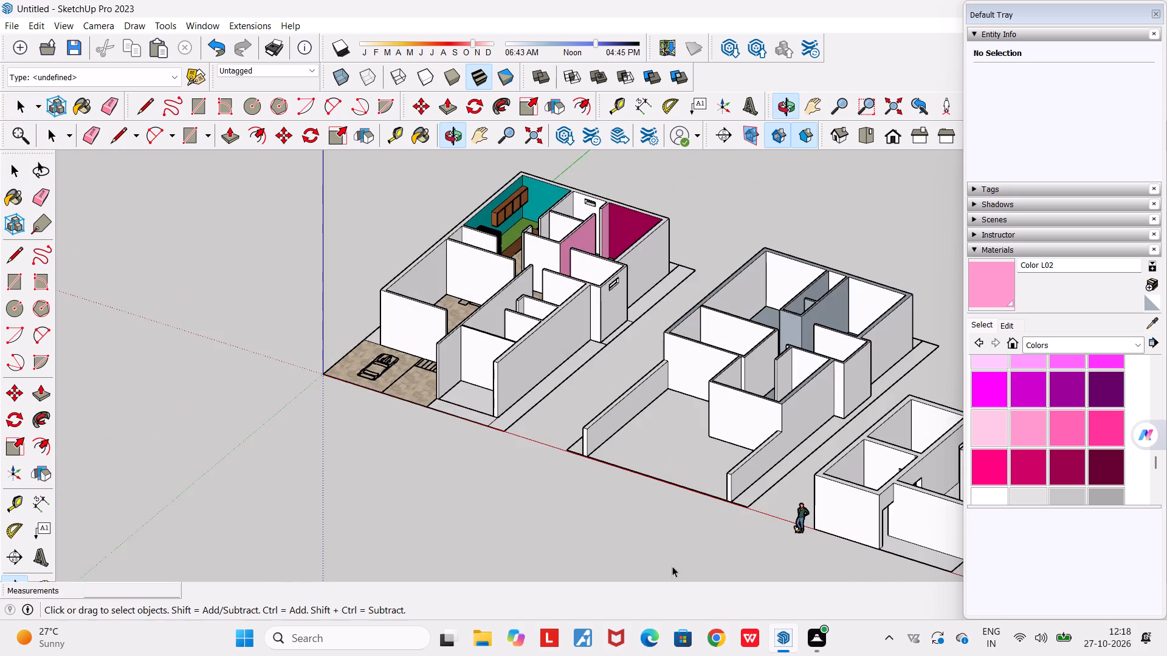
pyautogui.scroll(-10, 667, 553)
pyautogui.moveTo(761, 574); pyautogui.dragTo(855, 575, button='middle')
pyautogui.scroll(2, 911, 511)
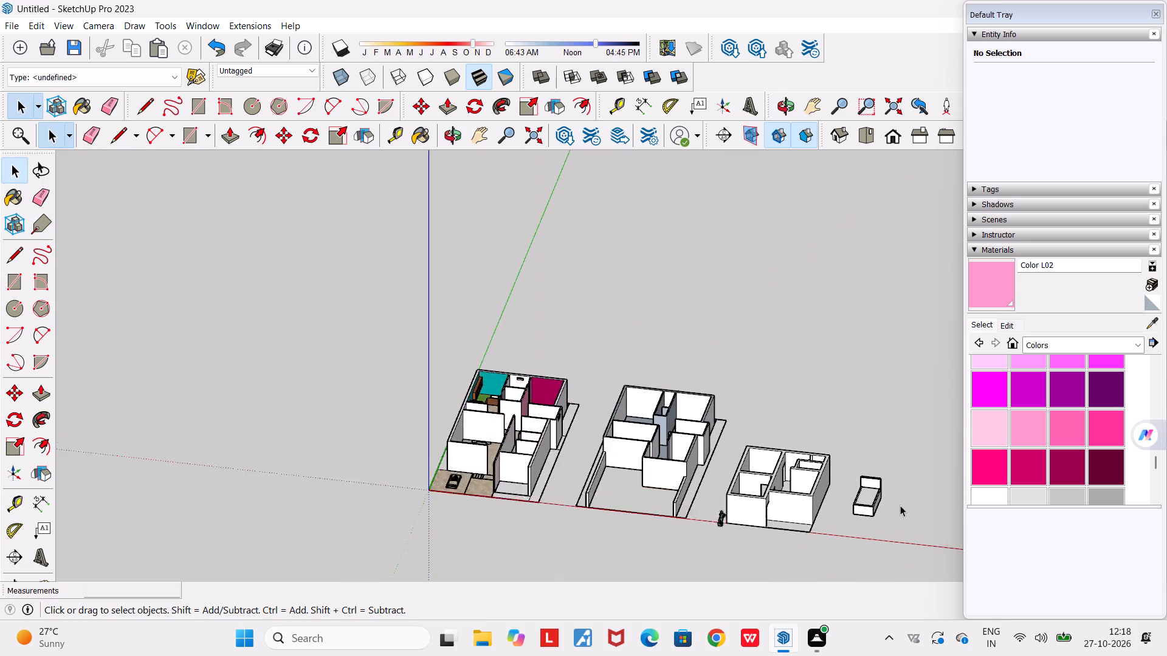
pyautogui.scroll(7, 900, 505)
pyautogui.moveTo(884, 519); pyautogui.dragTo(774, 510, button='middle')
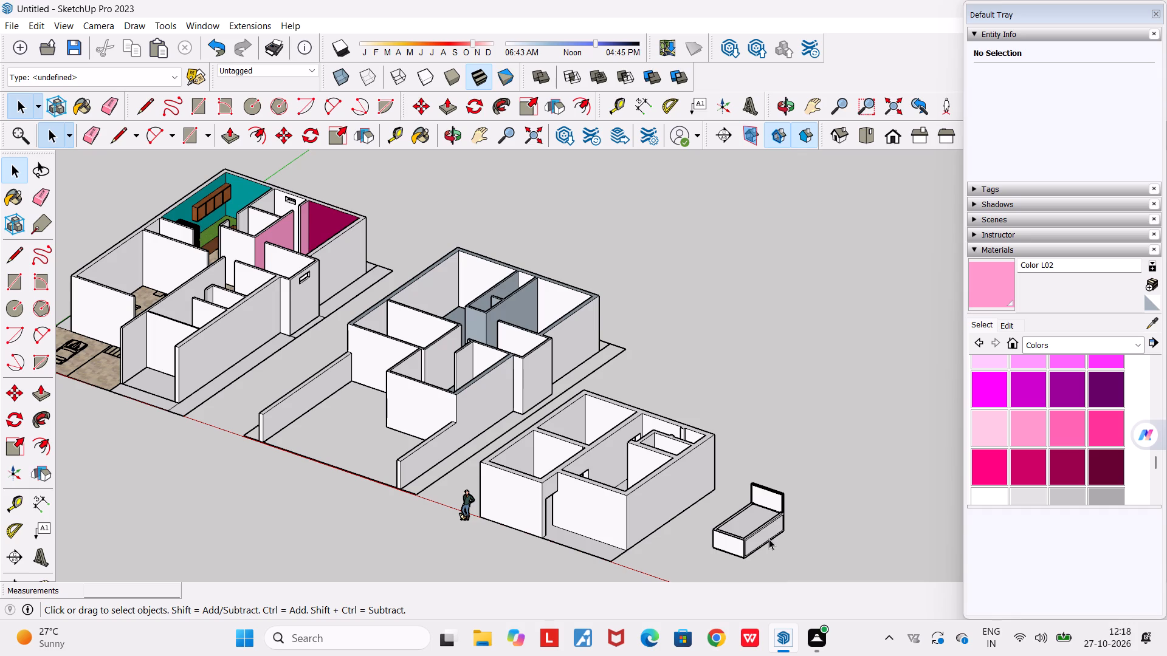
pyautogui.moveTo(774, 552); pyautogui.dragTo(814, 574, button='middle')
pyautogui.scroll(4, 799, 564)
pyautogui.click(818, 97)
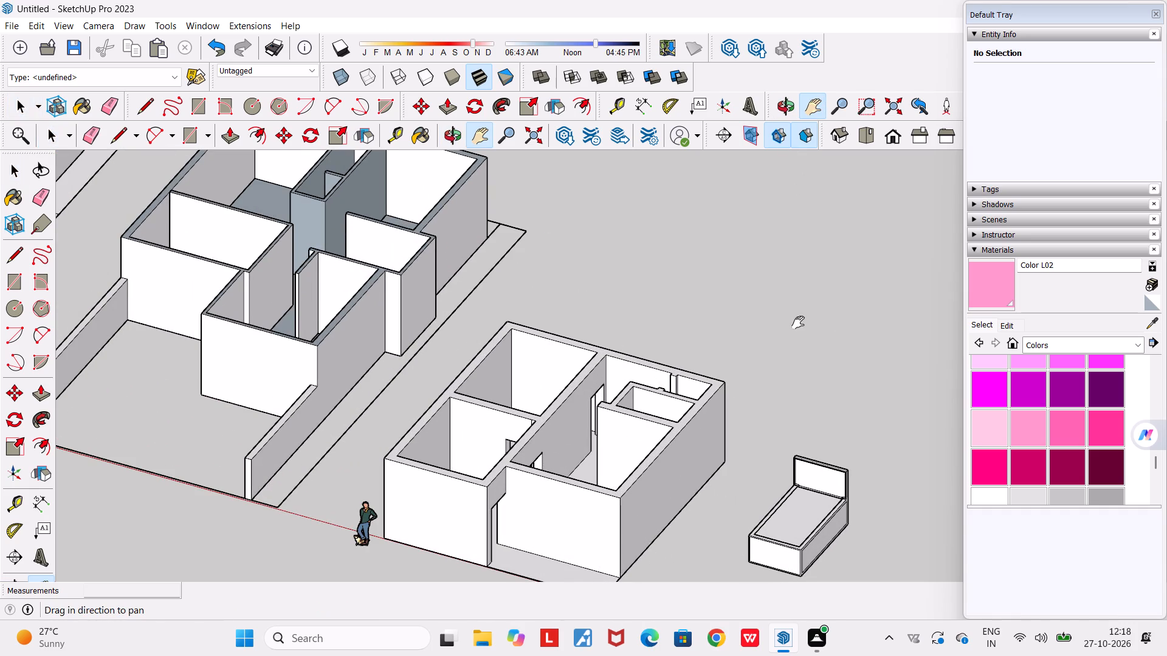
pyautogui.moveTo(797, 323); pyautogui.dragTo(624, 168)
pyautogui.moveTo(675, 436); pyautogui.dragTo(712, 519, button='middle')
pyautogui.scroll(4, 631, 343)
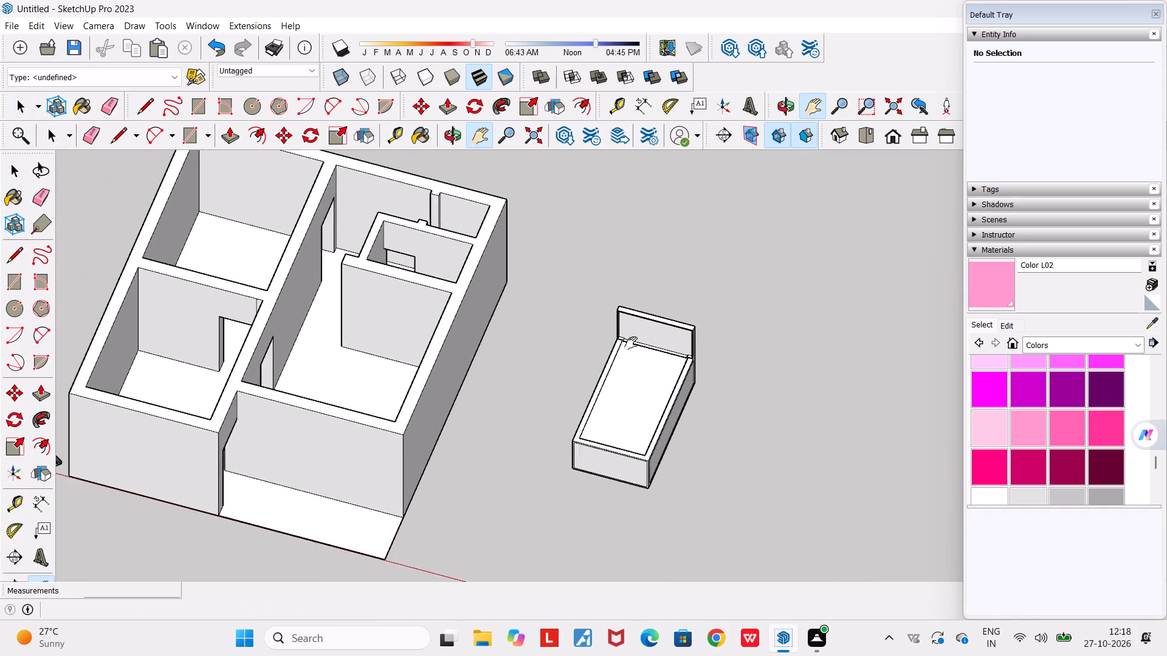
pyautogui.scroll(1, 637, 378)
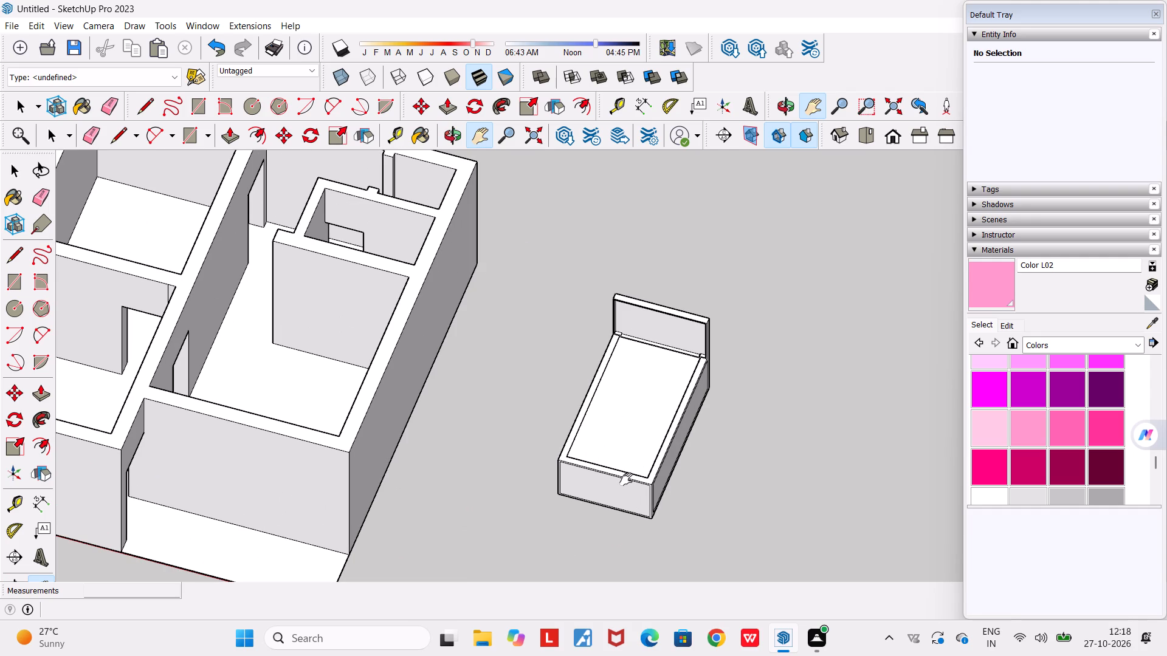
pyautogui.scroll(3, 637, 381)
pyautogui.moveTo(620, 447); pyautogui.dragTo(711, 425, button='middle')
pyautogui.scroll(3, 677, 442)
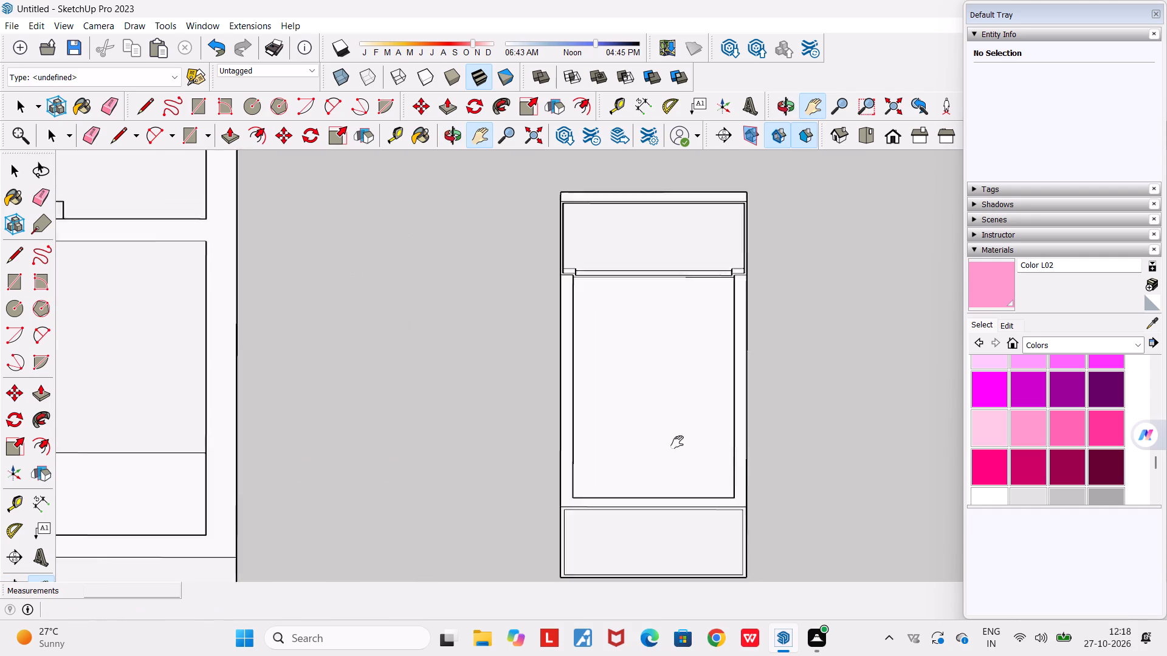
pyautogui.scroll(1, 677, 442)
pyautogui.moveTo(661, 475); pyautogui.dragTo(709, 472, button='middle')
pyautogui.scroll(2, 684, 456)
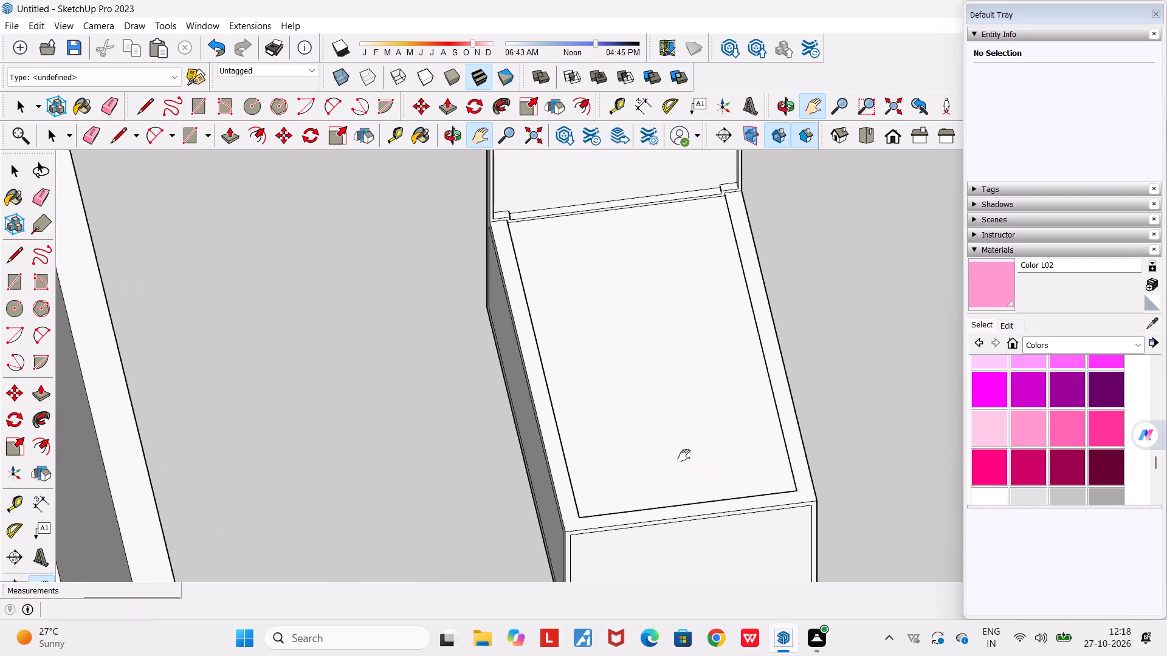
pyautogui.scroll(2, 685, 447)
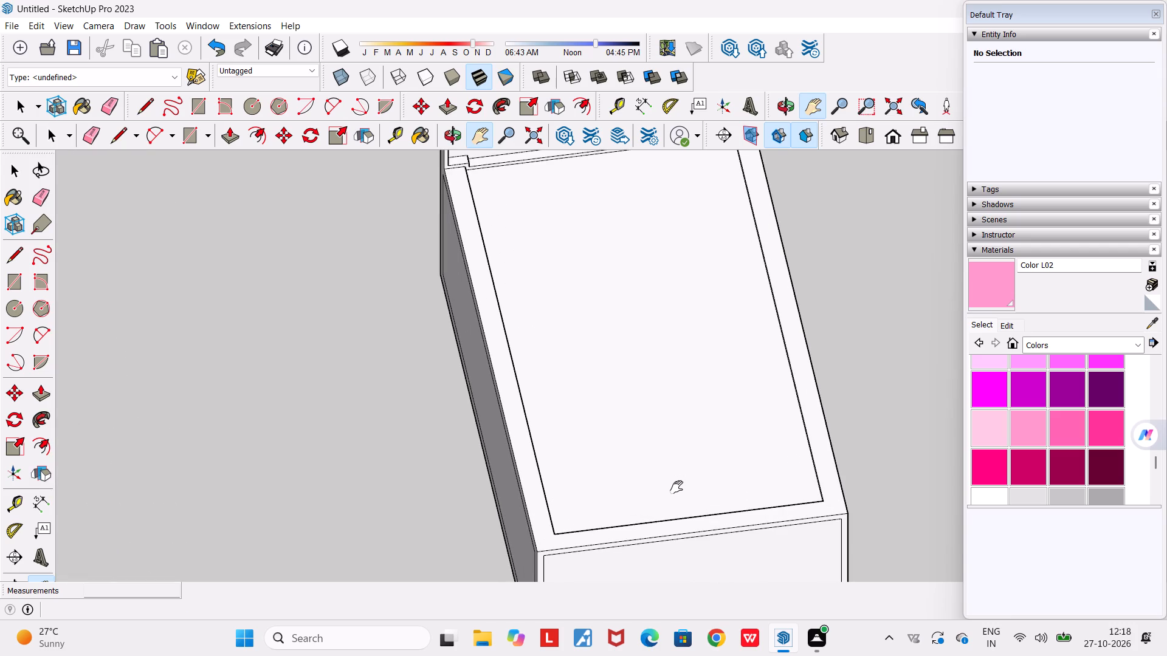
pyautogui.scroll(-2, 676, 487)
pyautogui.press('space')
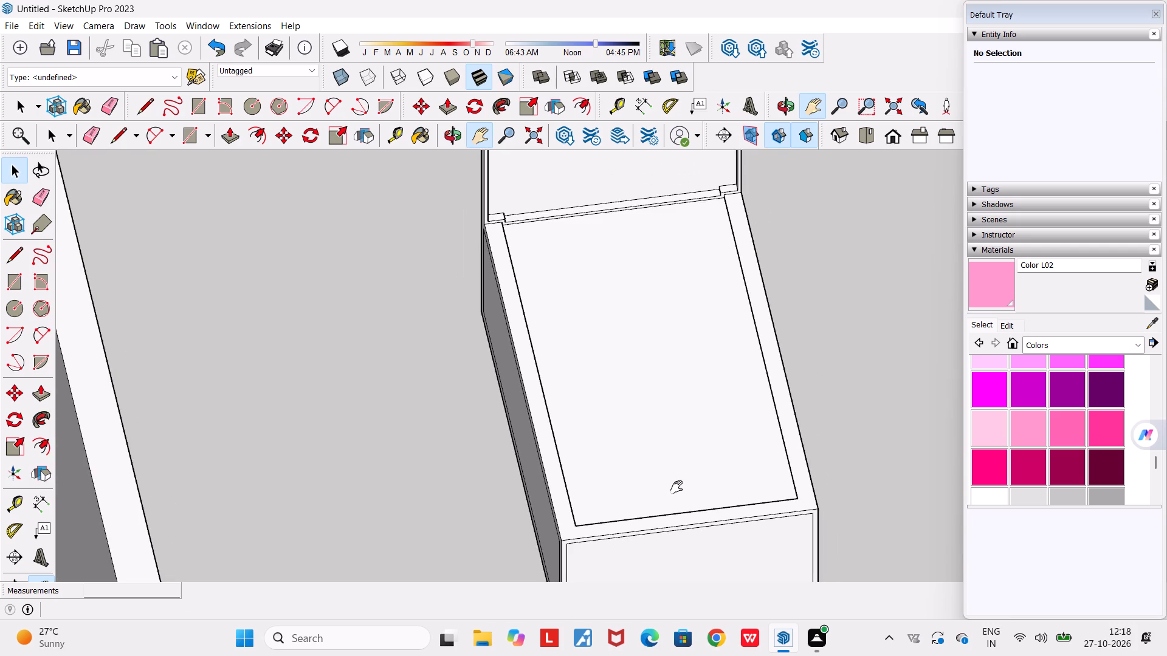
pyautogui.scroll(-2, 676, 487)
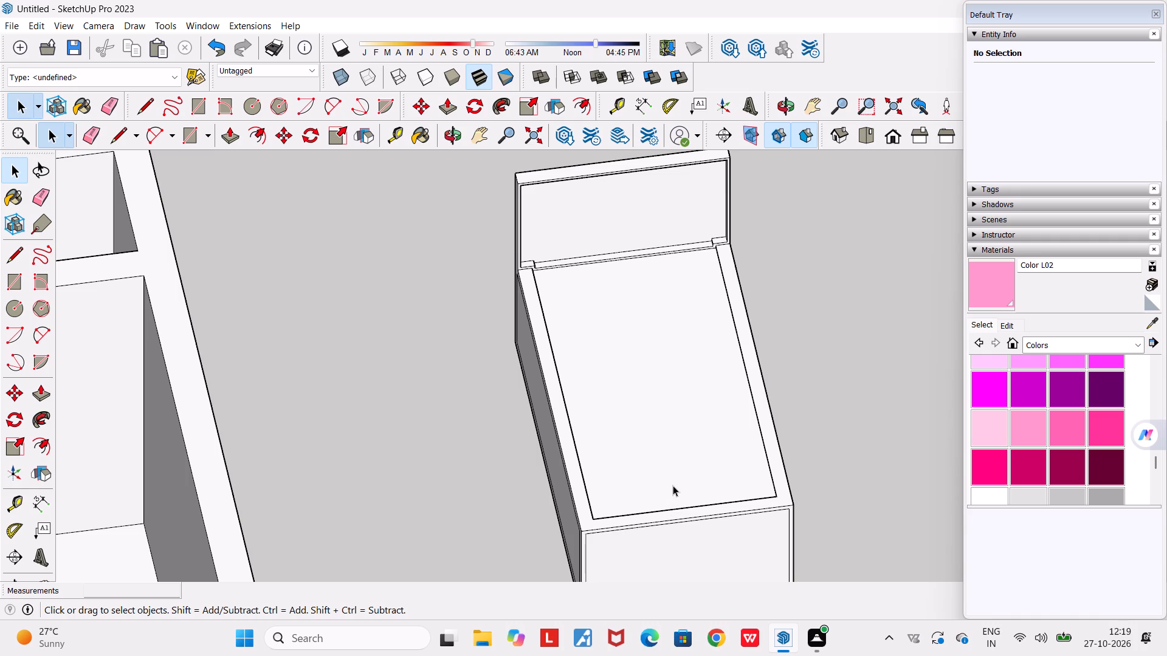
pyautogui.moveTo(673, 485); pyautogui.dragTo(724, 477, button='middle')
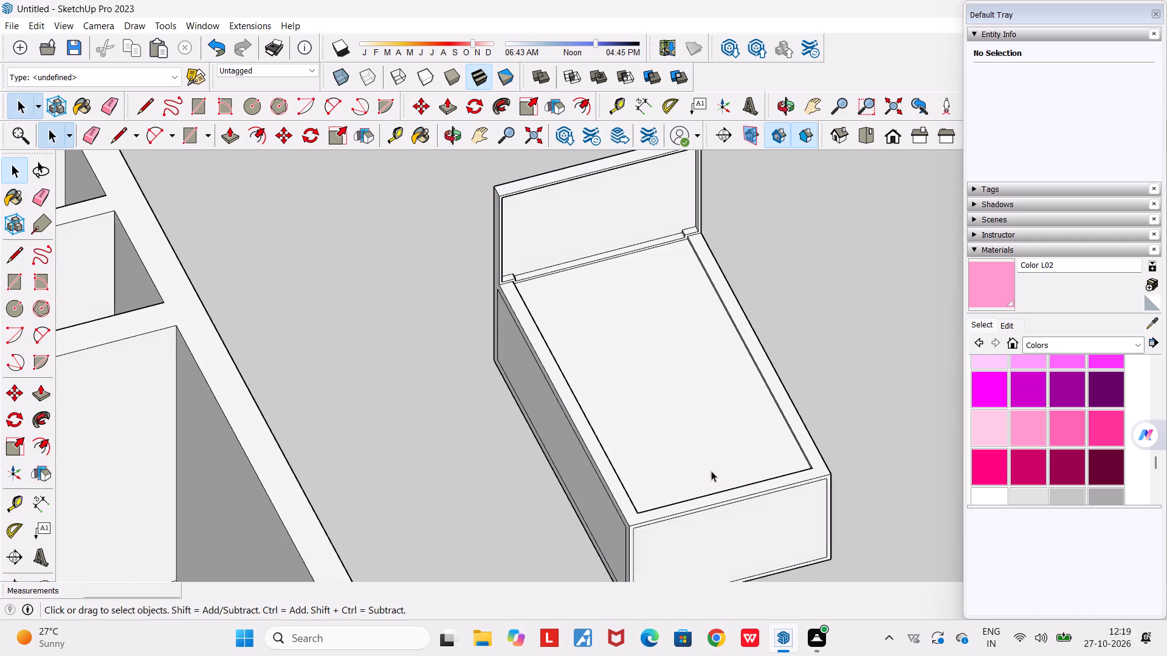
pyautogui.moveTo(704, 466); pyautogui.dragTo(785, 429, button='middle')
pyautogui.moveTo(719, 456); pyautogui.dragTo(706, 455, button='middle')
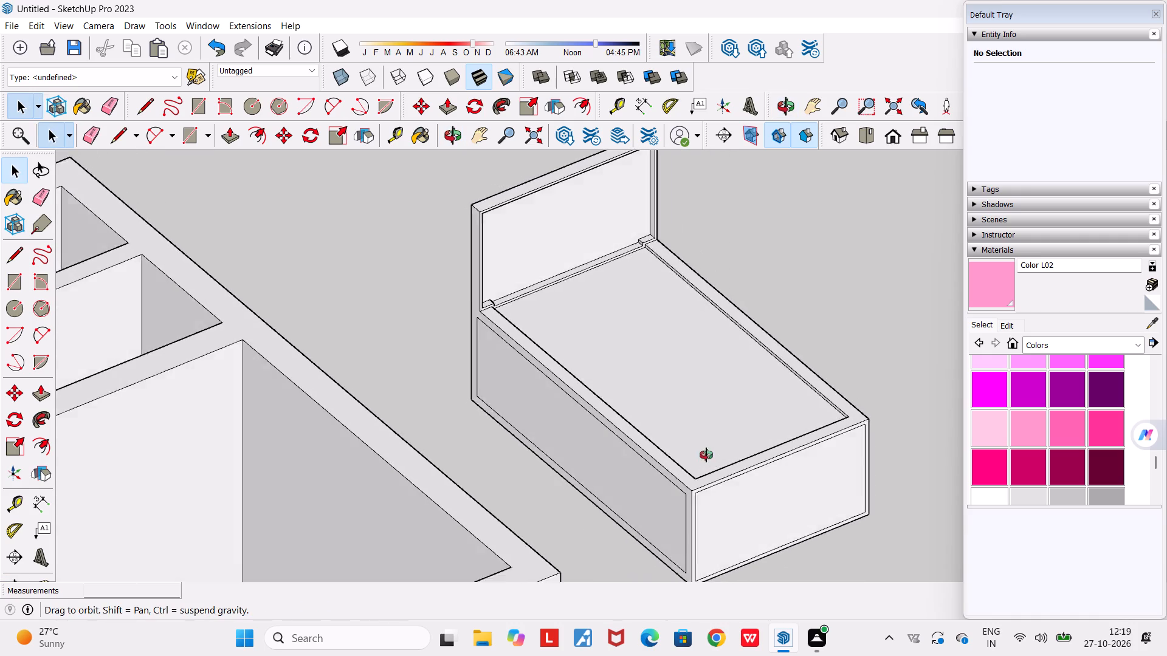
pyautogui.moveTo(706, 455); pyautogui.dragTo(317, 396, button='middle')
pyautogui.scroll(-3, 317, 396)
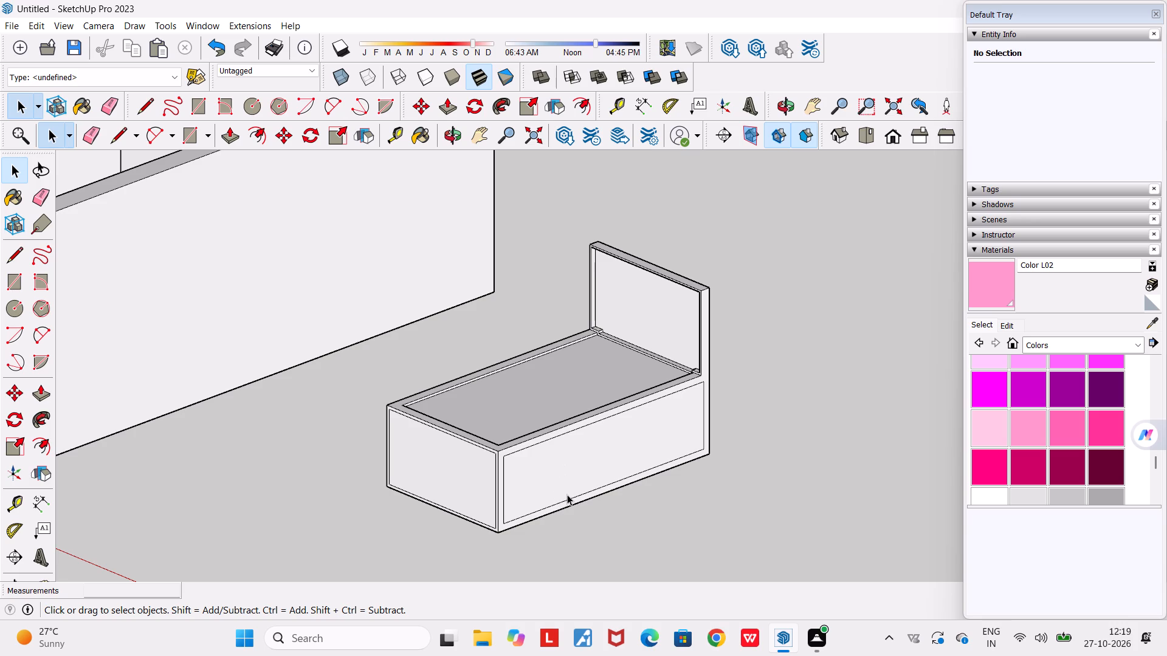
# Push the inner bordered face of the bed box's long side, the one facing away from the floor models, slightly inward.
pyautogui.scroll(4, 567, 494)
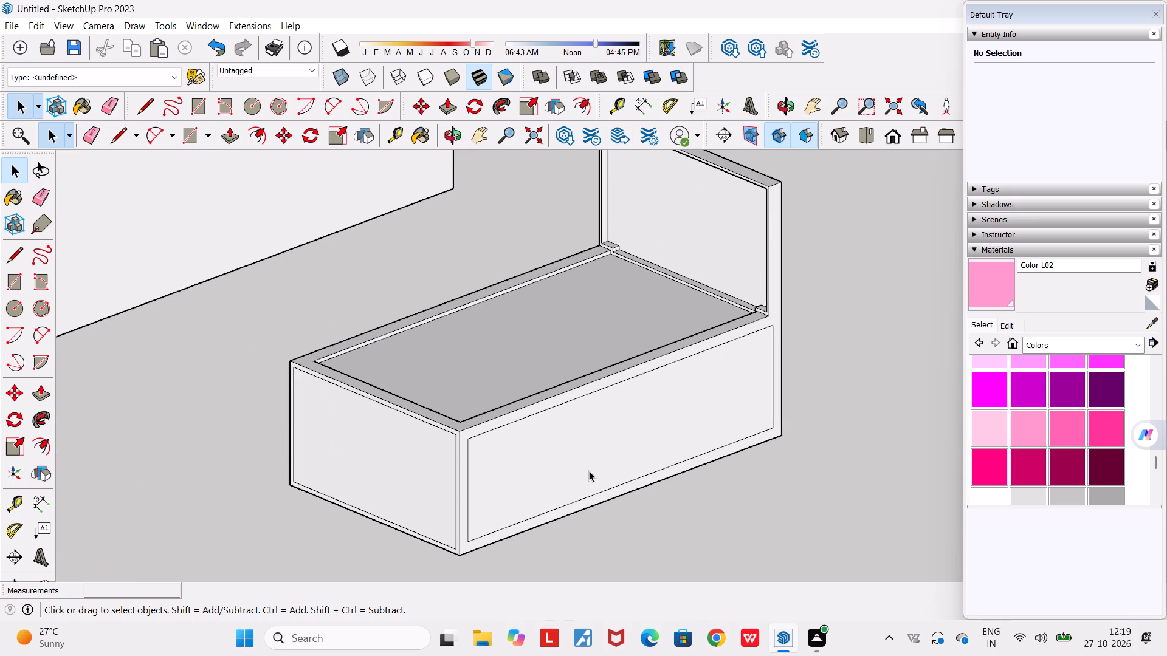
pyautogui.scroll(1, 589, 471)
pyautogui.moveTo(581, 466); pyautogui.dragTo(432, 488, button='middle')
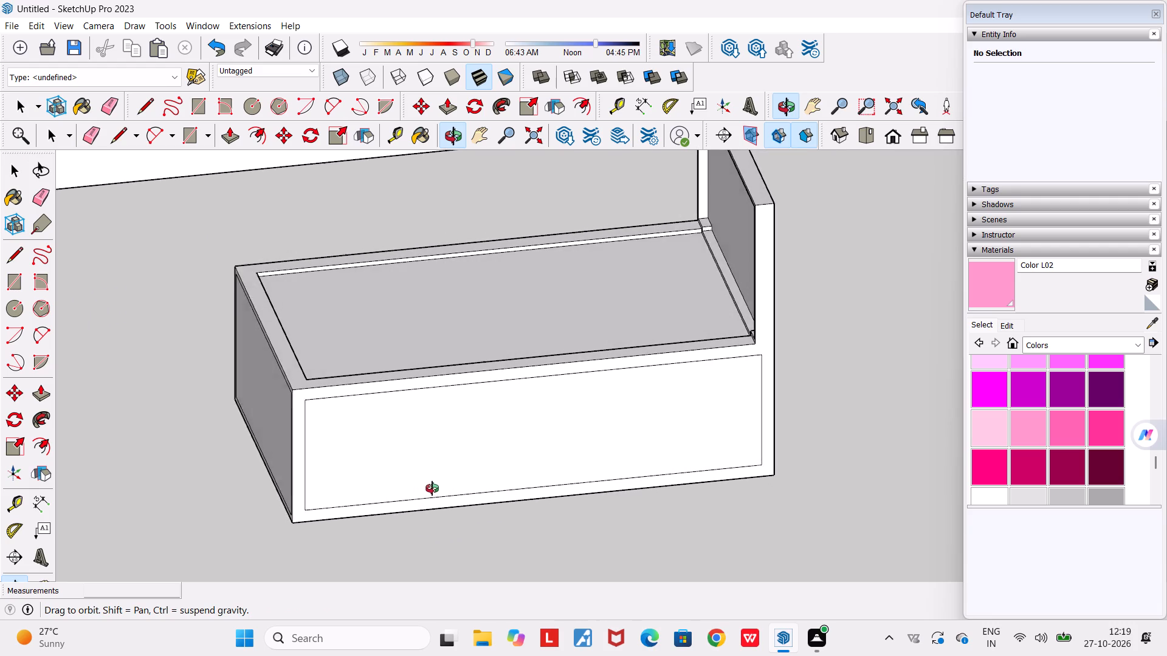
pyautogui.moveTo(432, 488); pyautogui.dragTo(438, 491, button='middle')
pyautogui.scroll(-2, 438, 491)
pyautogui.scroll(1, 438, 491)
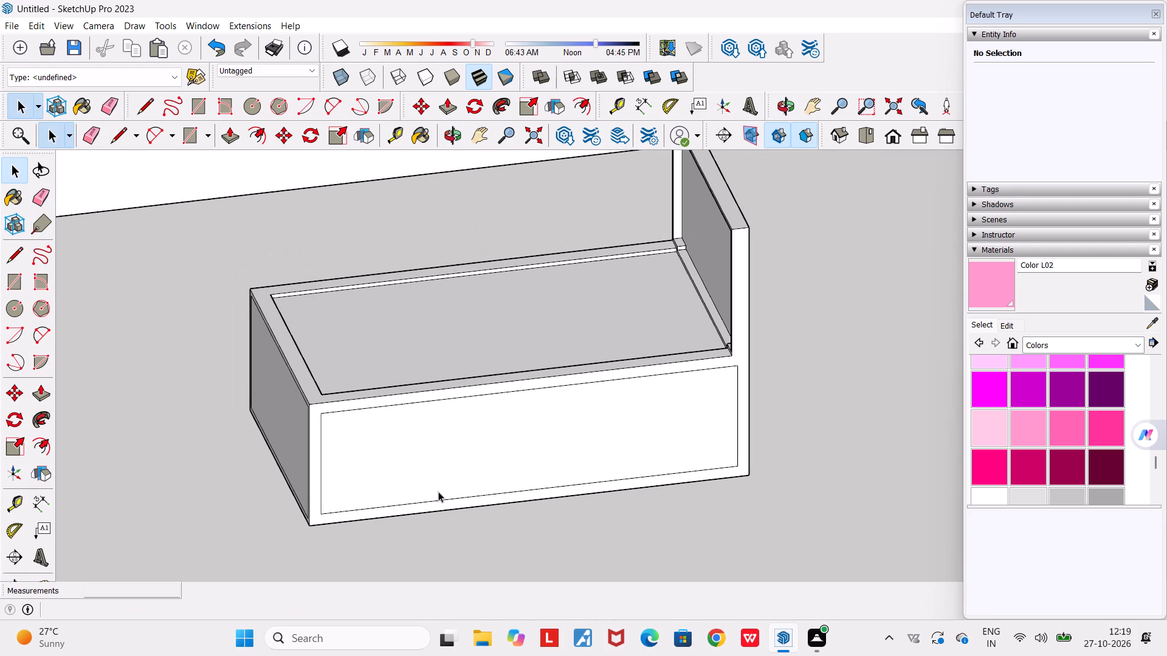
pyautogui.scroll(3, 438, 491)
pyautogui.scroll(-4, 438, 491)
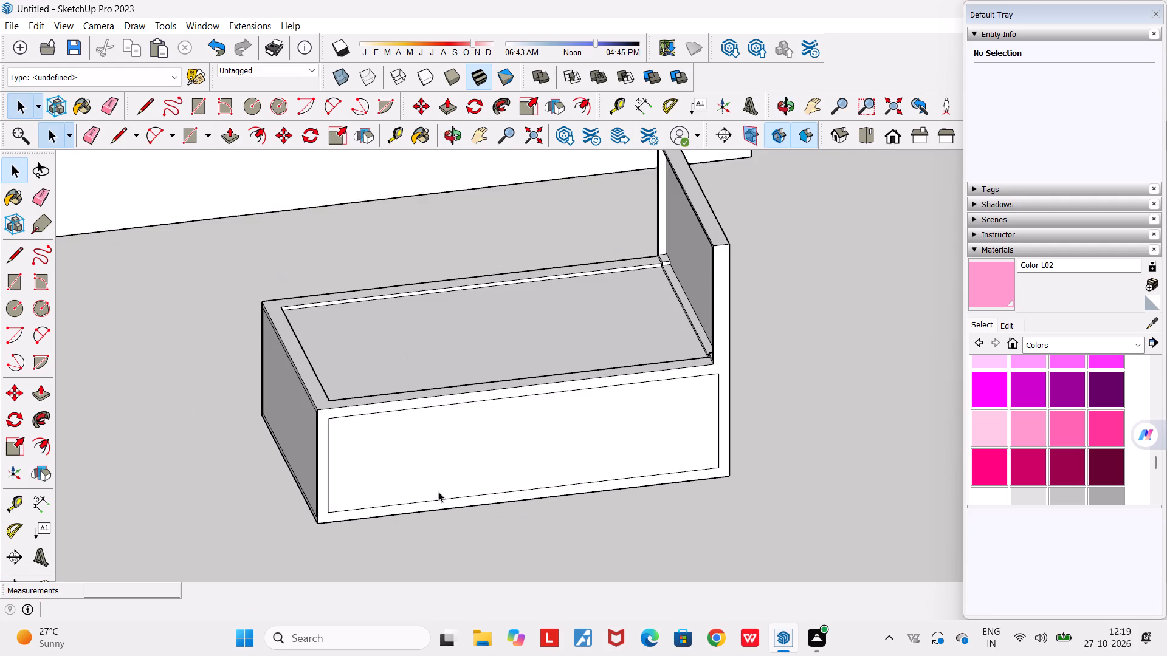
pyautogui.scroll(4, 438, 491)
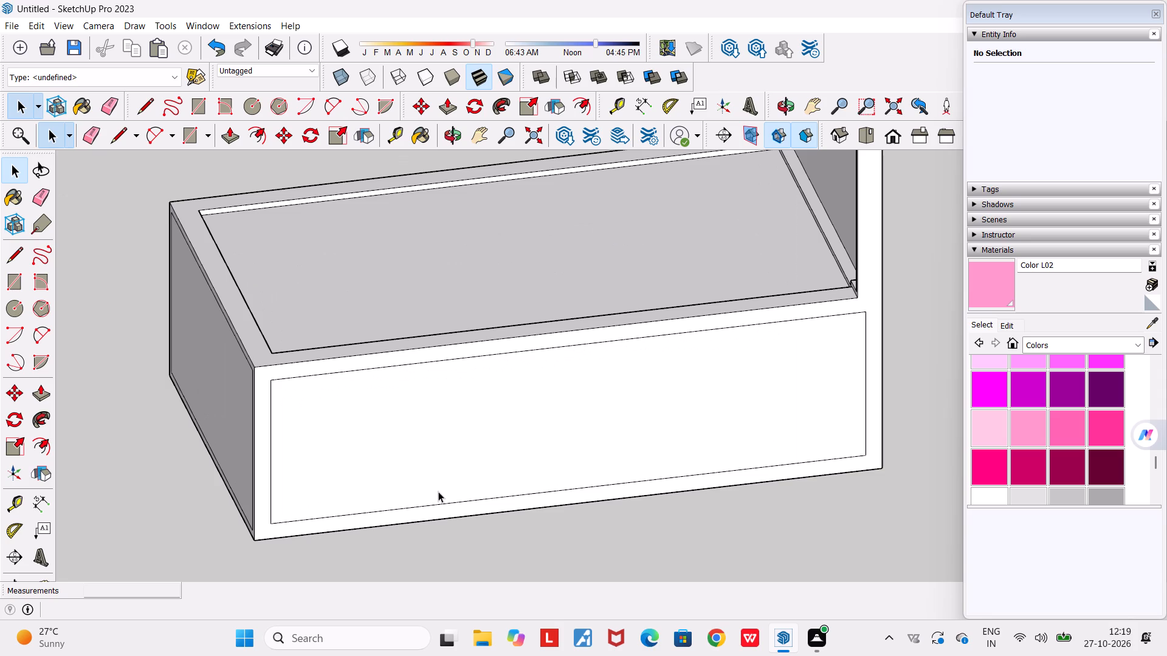
pyautogui.scroll(-1, 438, 491)
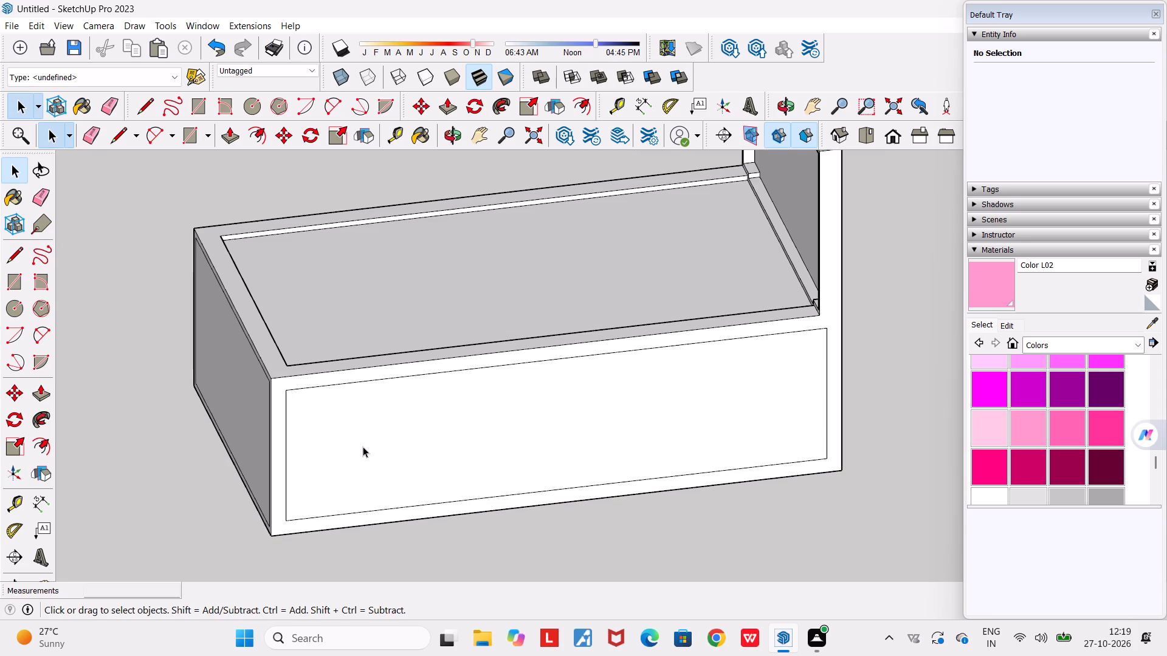
pyautogui.scroll(2, 362, 445)
pyautogui.moveTo(425, 423); pyautogui.dragTo(498, 421, button='middle')
pyautogui.scroll(-2, 498, 421)
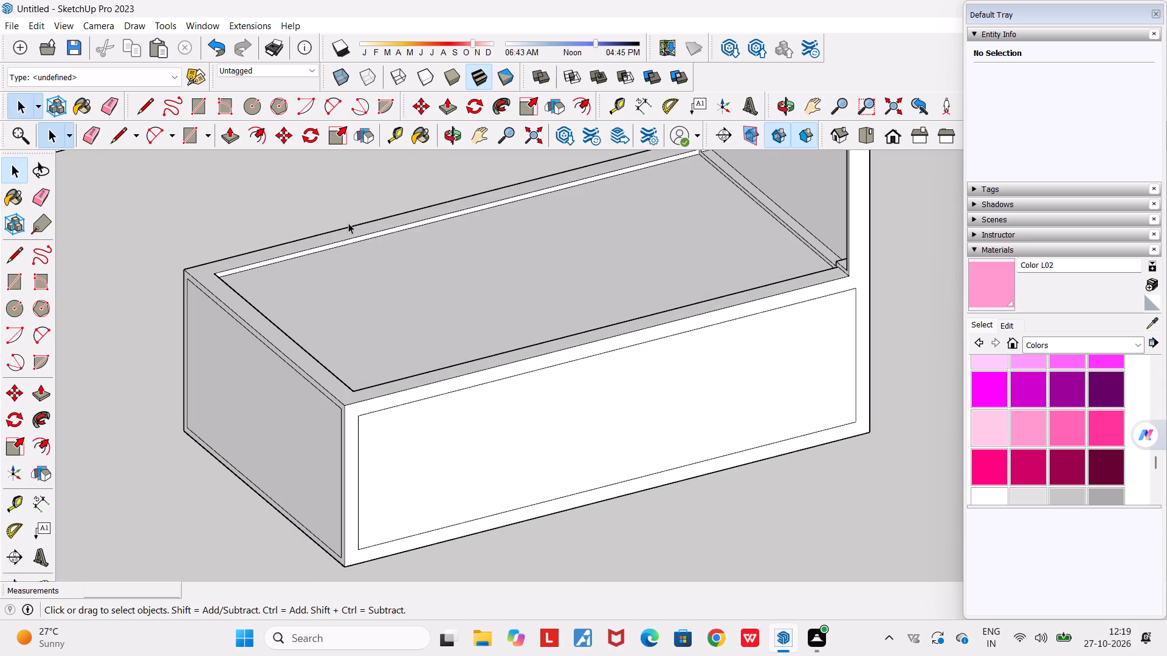
pyautogui.click(226, 138)
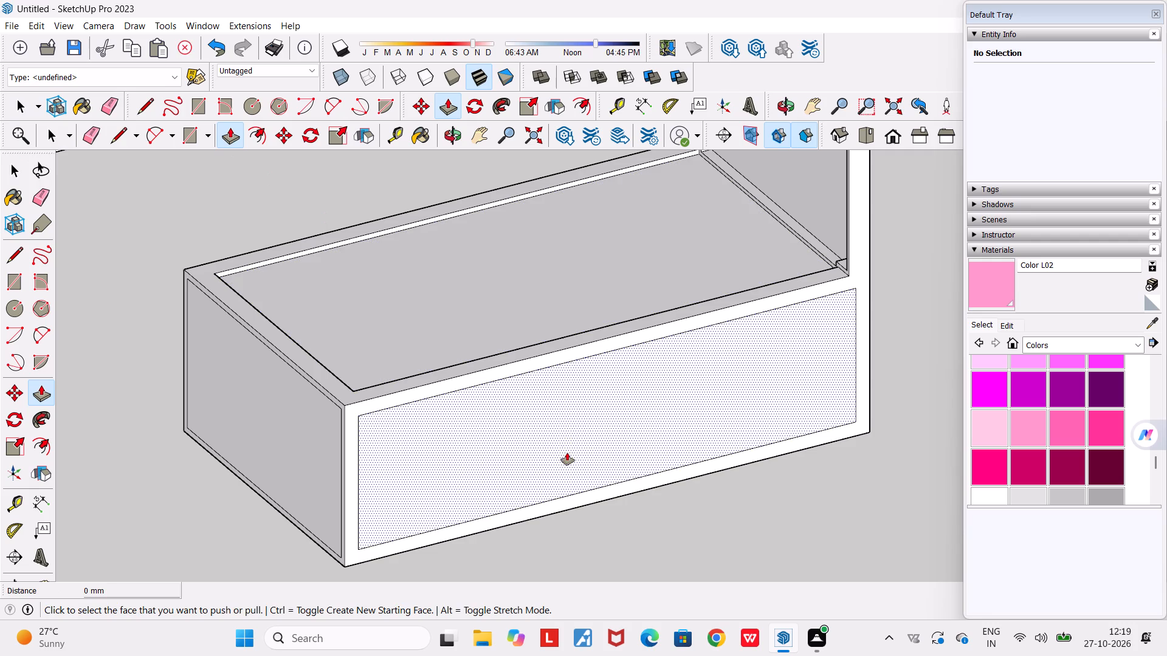
pyautogui.click(550, 443)
pyautogui.click(546, 441)
# Push the inner bordered face of the opposite long side, facing the floor models, inward by about 53 mm.
pyautogui.moveTo(515, 465); pyautogui.dragTo(583, 442, button='middle')
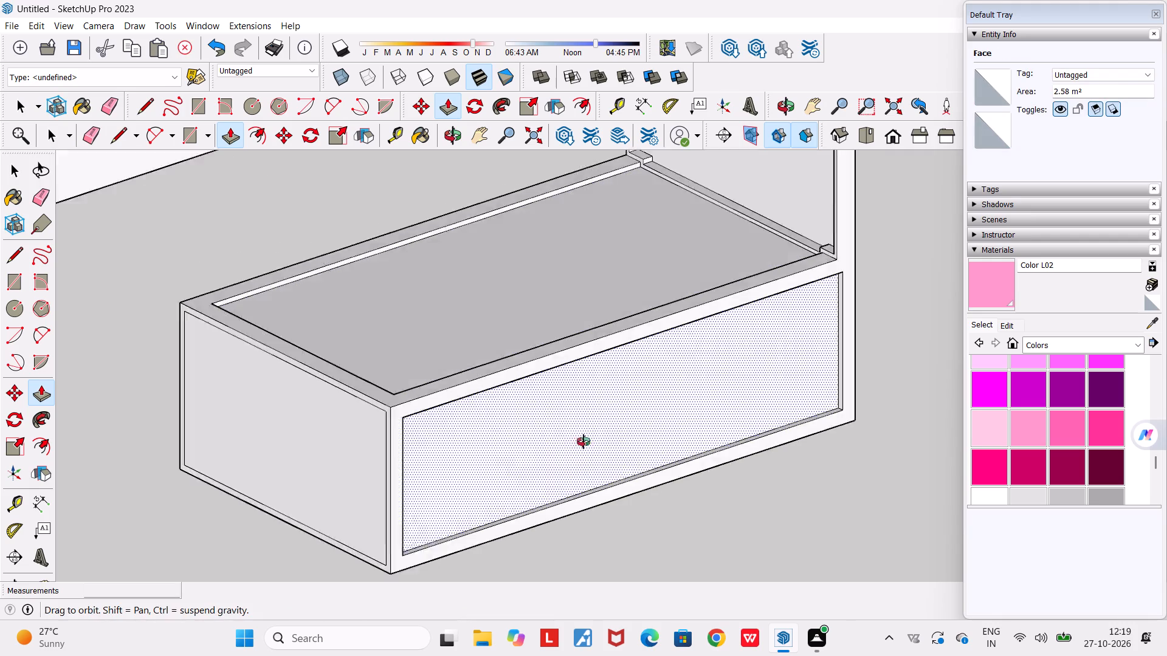
pyautogui.moveTo(583, 442); pyautogui.dragTo(1014, 368, button='middle')
pyautogui.click(613, 445)
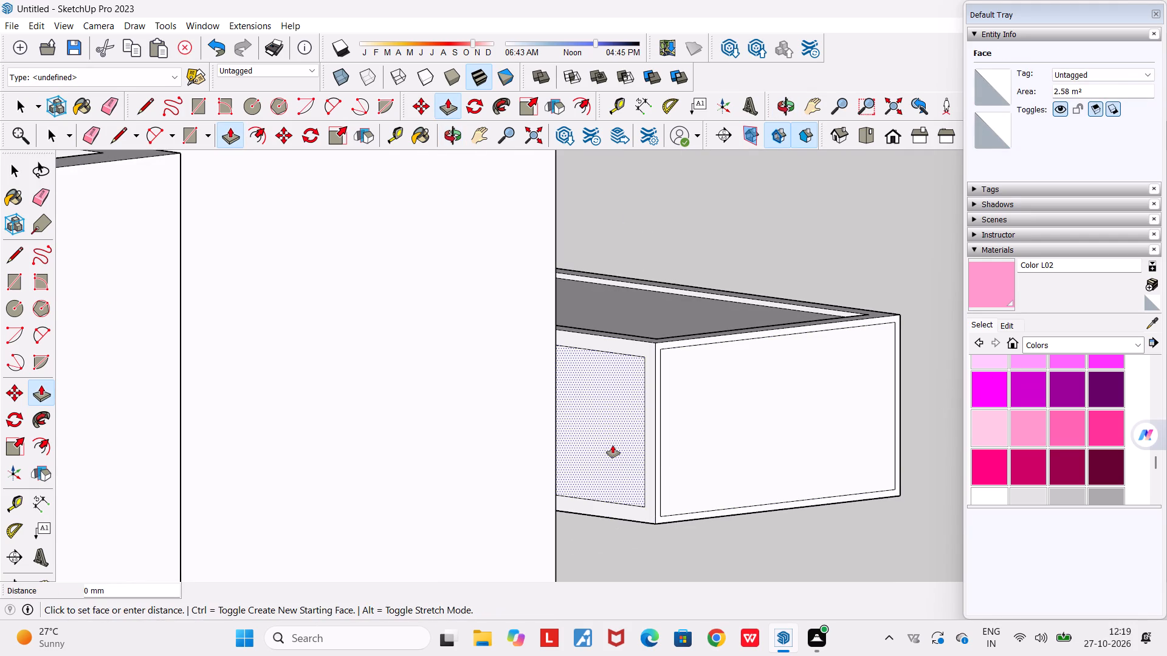
pyautogui.click(619, 440)
# Push the inner bordered face of the bed box's low end inward by about 38 mm.
pyautogui.moveTo(634, 460); pyautogui.dragTo(525, 493, button='middle')
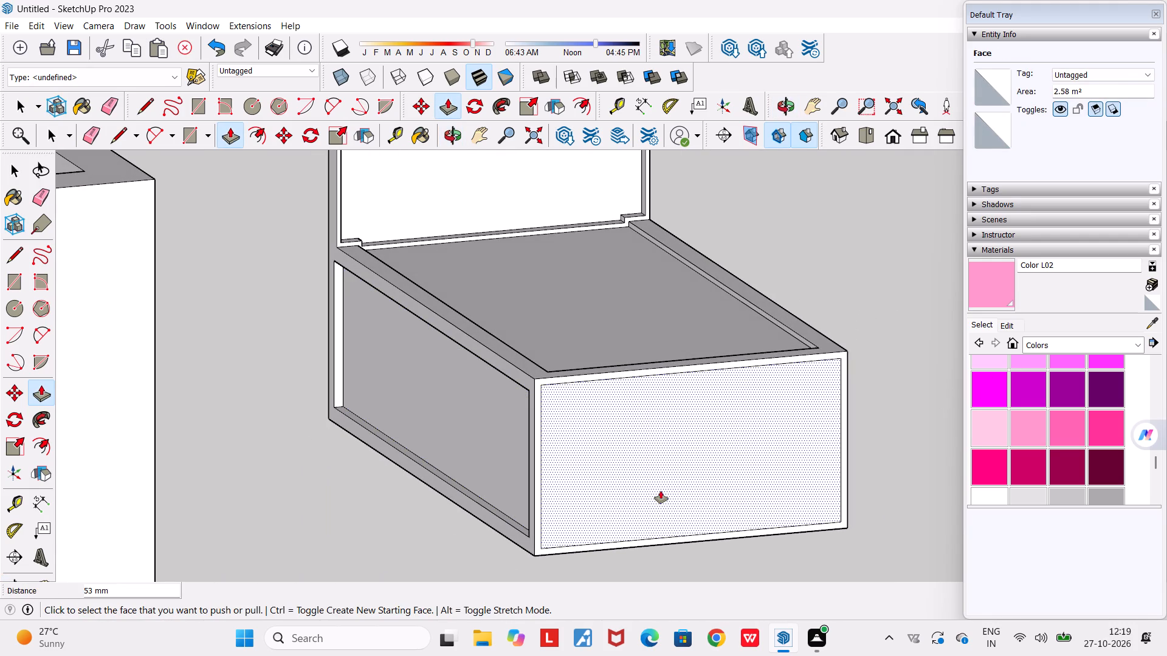
pyautogui.click(660, 490)
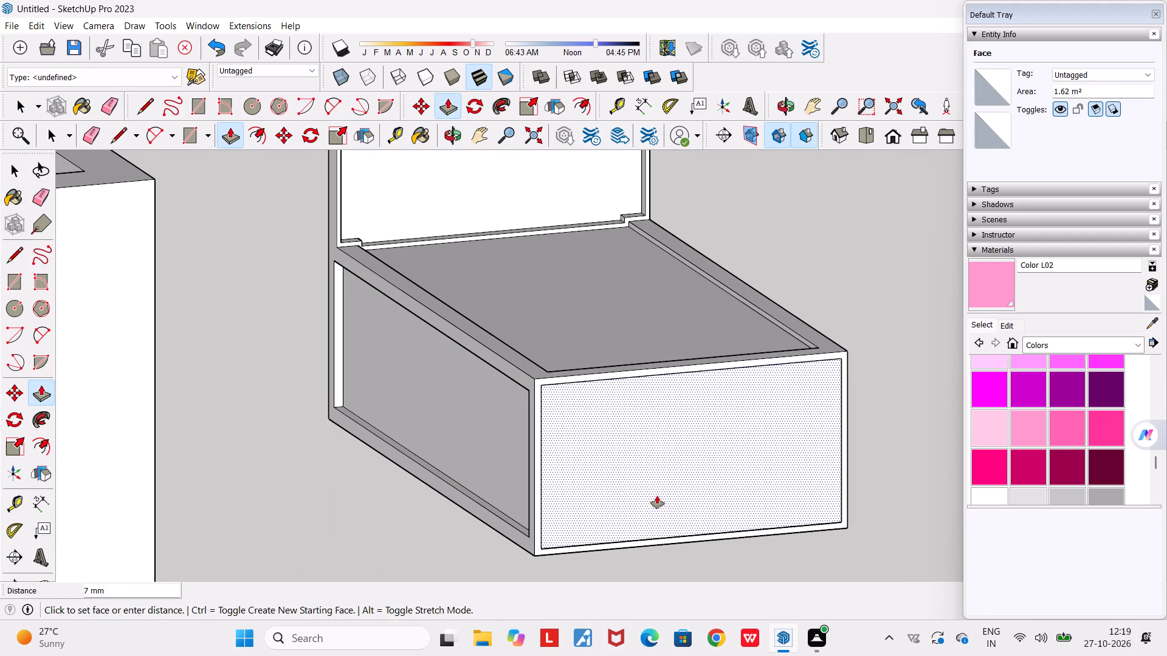
pyautogui.click(656, 491)
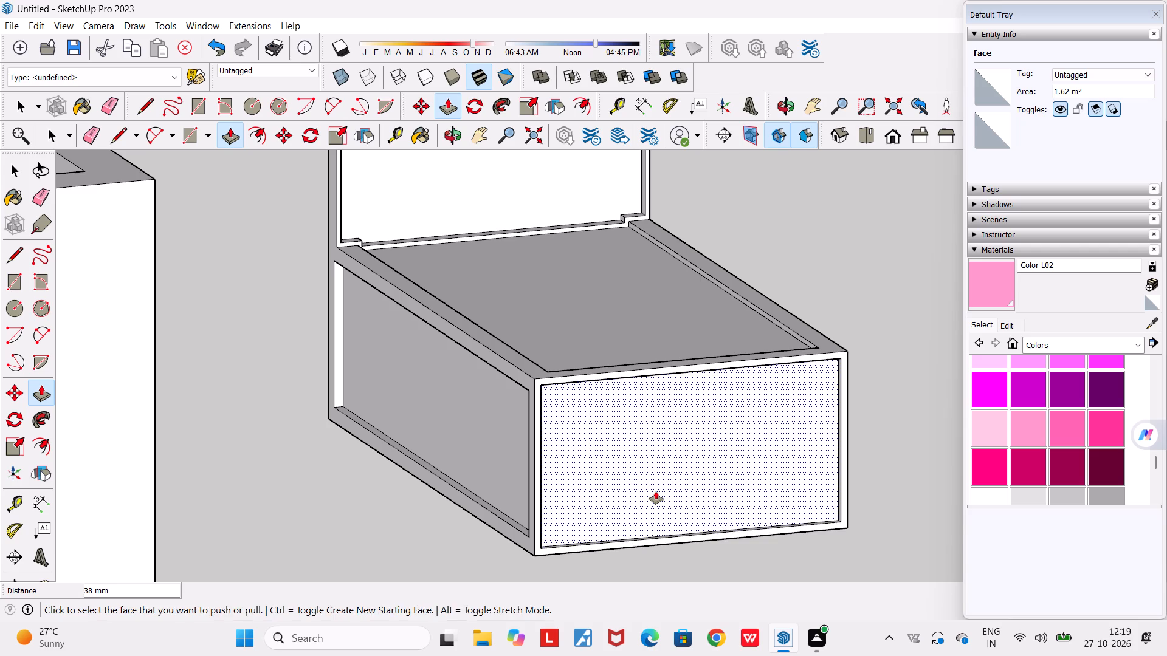
# Inspect the bed box's side and end recesses, its top and the junction with the raised end panel.
pyautogui.moveTo(655, 474); pyautogui.dragTo(371, 497, button='middle')
pyautogui.scroll(-4, 371, 497)
pyautogui.moveTo(371, 496); pyautogui.dragTo(368, 494, button='middle')
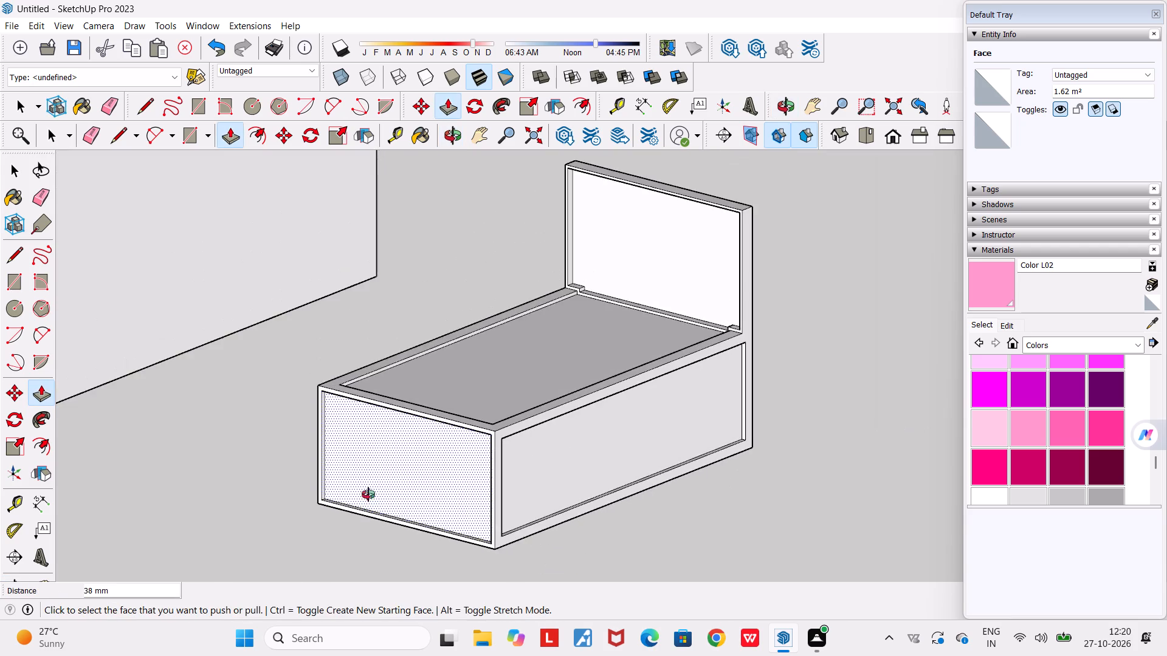
pyautogui.moveTo(368, 494); pyautogui.dragTo(937, 618, button='middle')
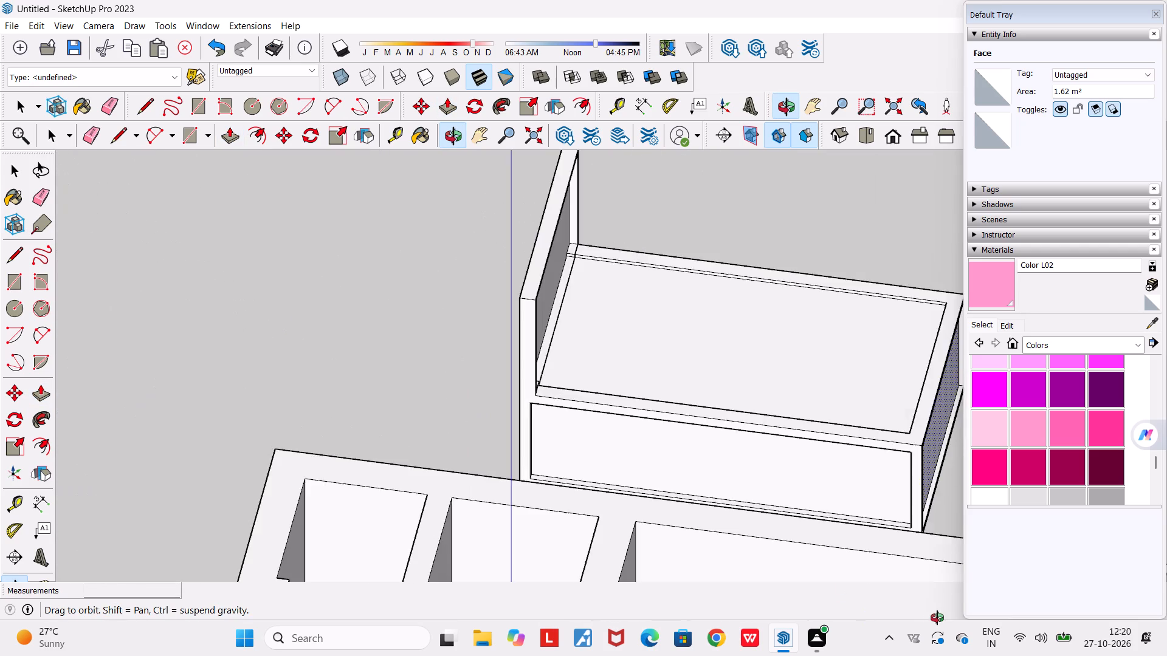
pyautogui.moveTo(937, 618); pyautogui.dragTo(413, 526, button='middle')
pyautogui.scroll(-1, 438, 467)
pyautogui.scroll(4, 611, 275)
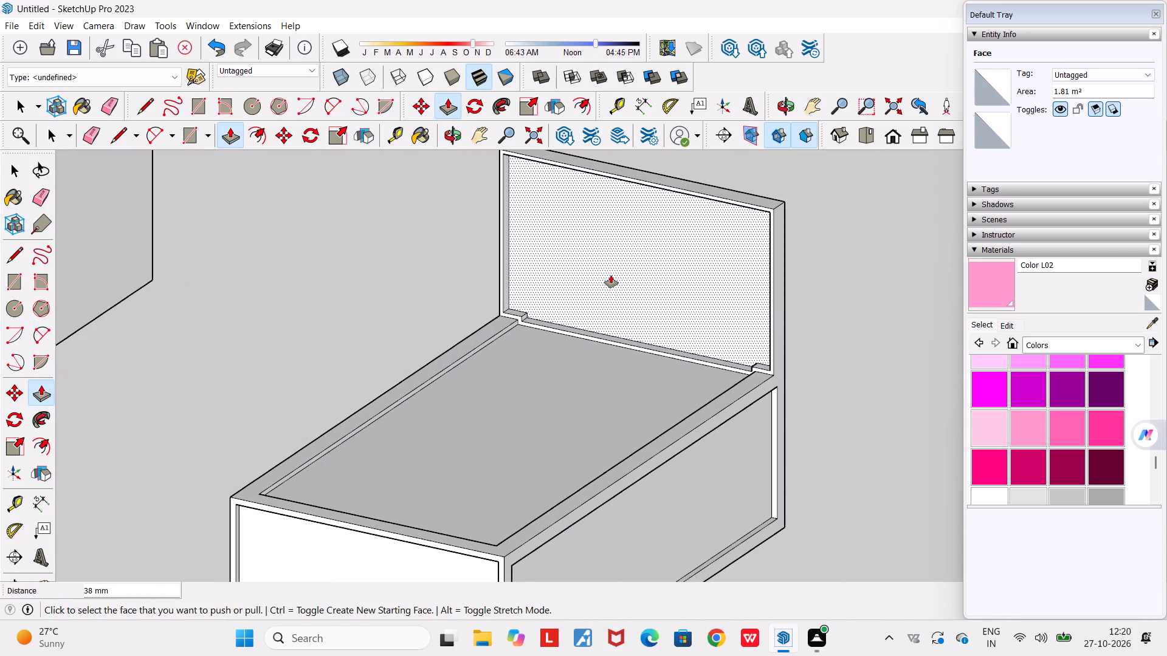
pyautogui.press('space')
pyautogui.moveTo(582, 343); pyautogui.dragTo(746, 310, button='middle')
pyautogui.scroll(-2, 745, 318)
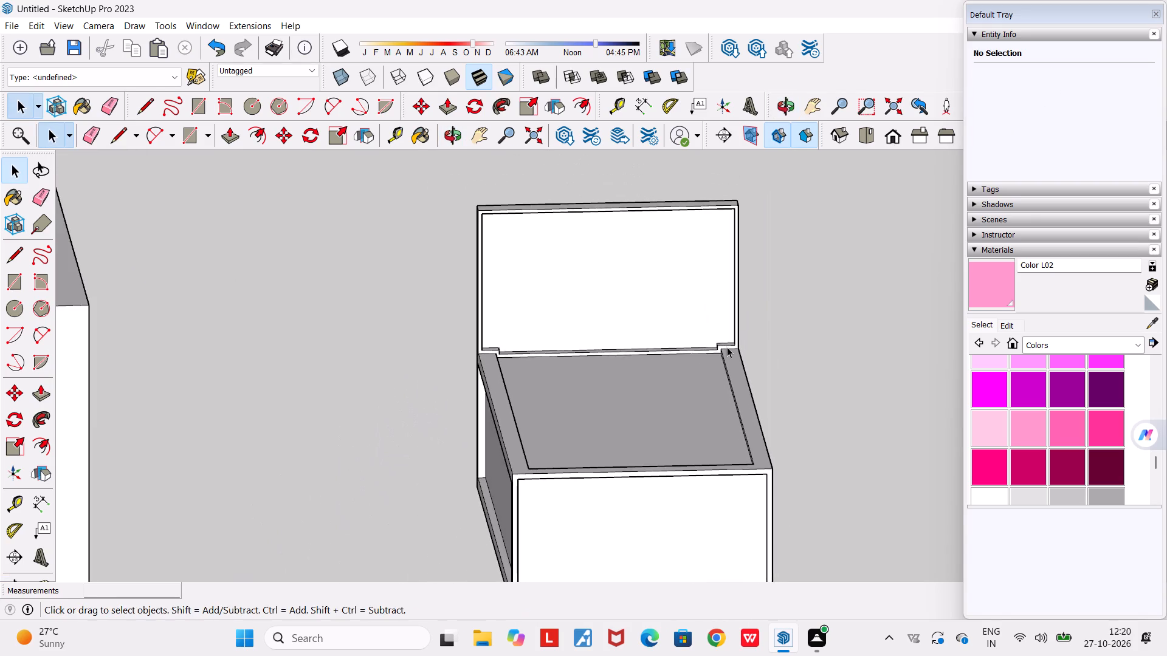
pyautogui.scroll(-1, 619, 452)
pyautogui.moveTo(615, 463); pyautogui.dragTo(619, 553, button='middle')
pyautogui.scroll(3, 618, 293)
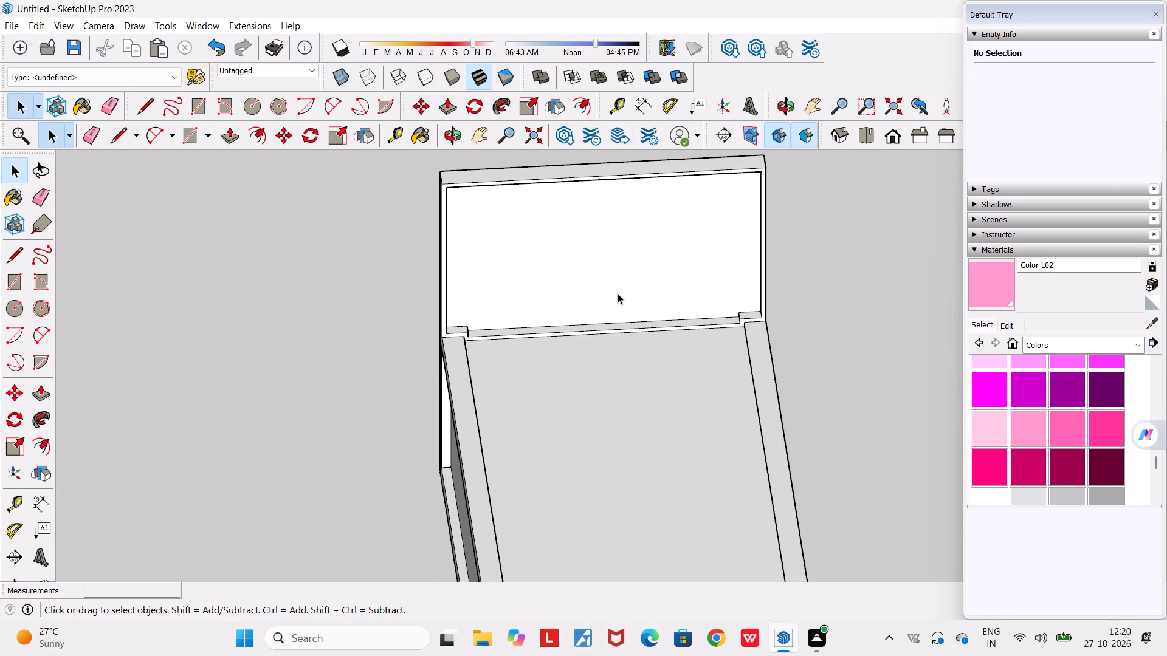
pyautogui.scroll(-1, 618, 293)
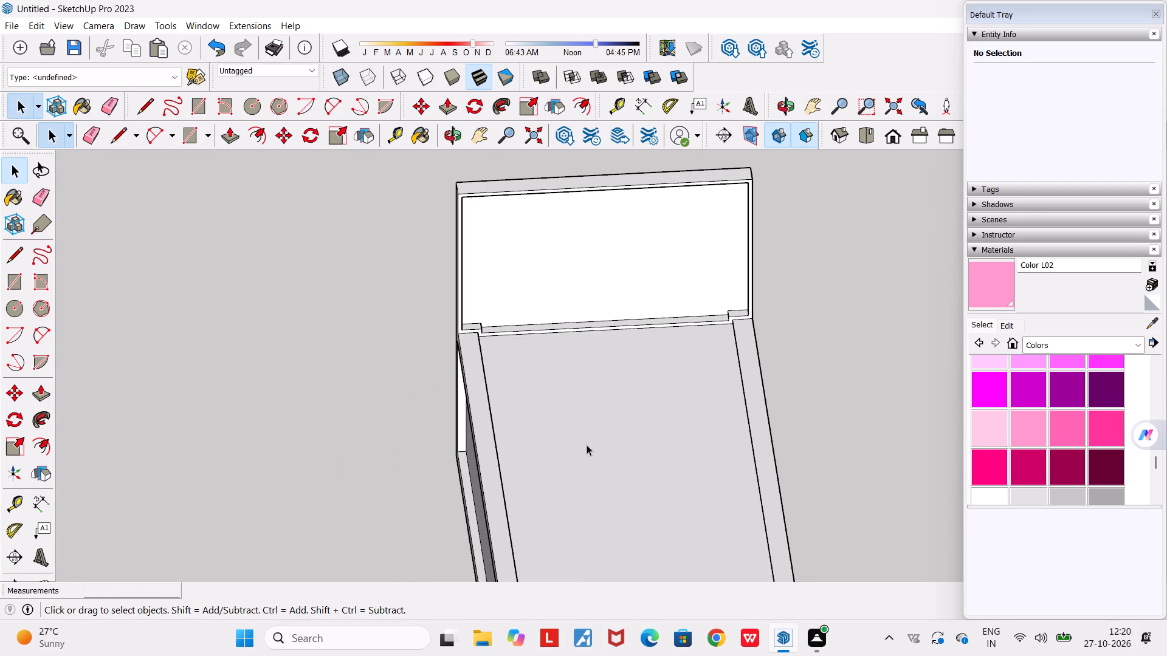
# Pull the bed box's recessed top face up by about 24 mm with Push/Pull.
pyautogui.moveTo(560, 487); pyautogui.dragTo(635, 403, button='middle')
pyautogui.scroll(1, 635, 403)
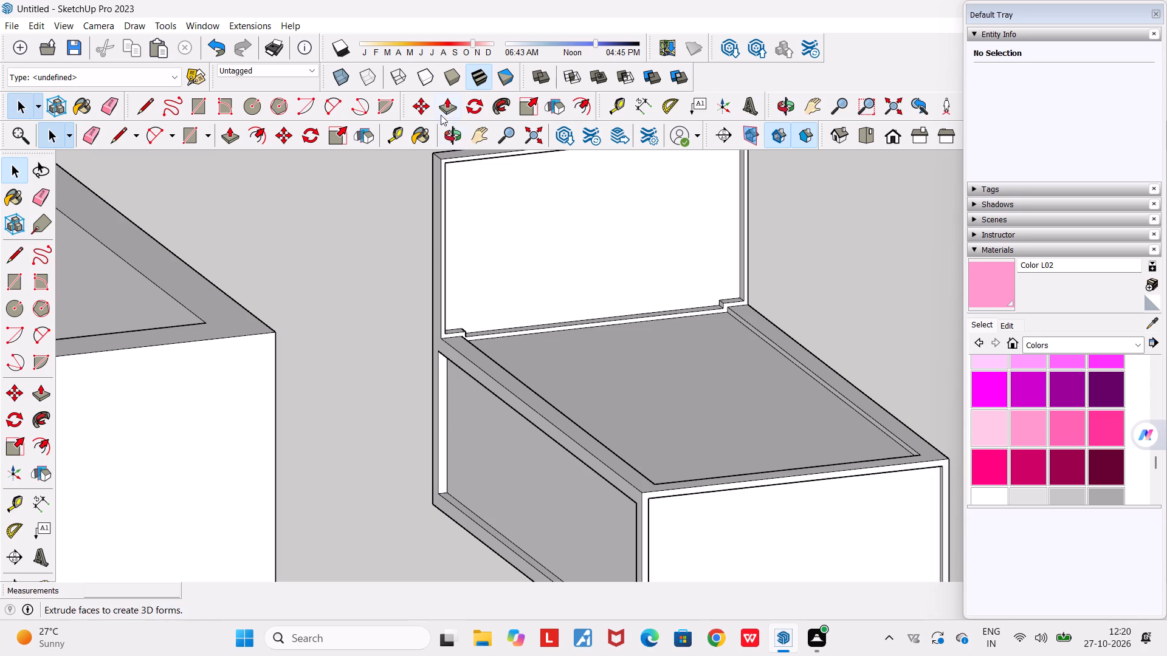
pyautogui.click(442, 111)
pyautogui.click(611, 369)
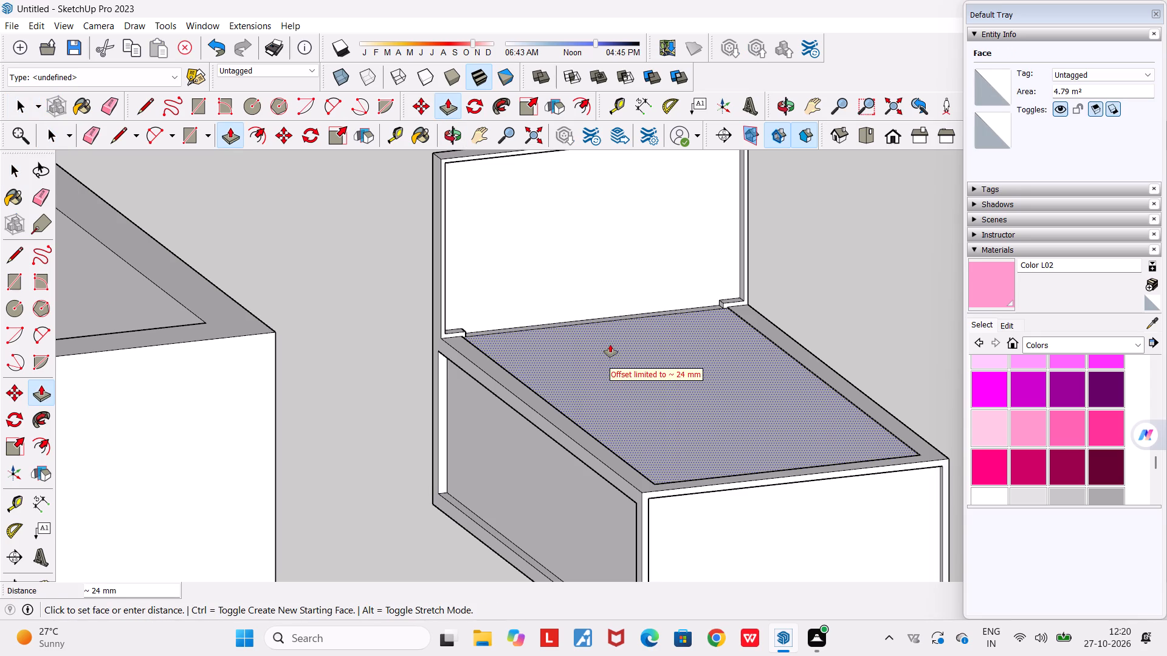
pyautogui.click(616, 326)
# Draw a rectangle of about 1400 by 300 mm on the bed's top face, beside the headboard.
pyautogui.moveTo(602, 396); pyautogui.dragTo(599, 396, button='middle')
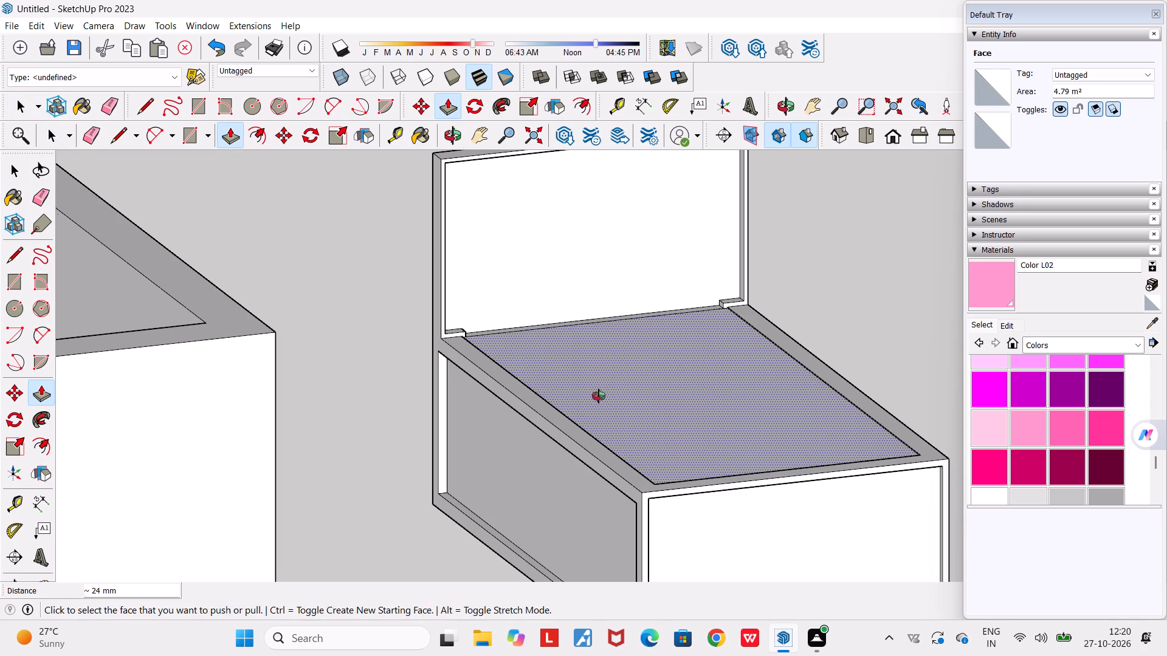
pyautogui.moveTo(599, 396); pyautogui.dragTo(432, 409, button='middle')
pyautogui.scroll(2, 554, 345)
pyautogui.moveTo(554, 345); pyautogui.dragTo(622, 461, button='middle')
pyautogui.scroll(-6, 622, 461)
pyautogui.moveTo(644, 446); pyautogui.dragTo(675, 528, button='middle')
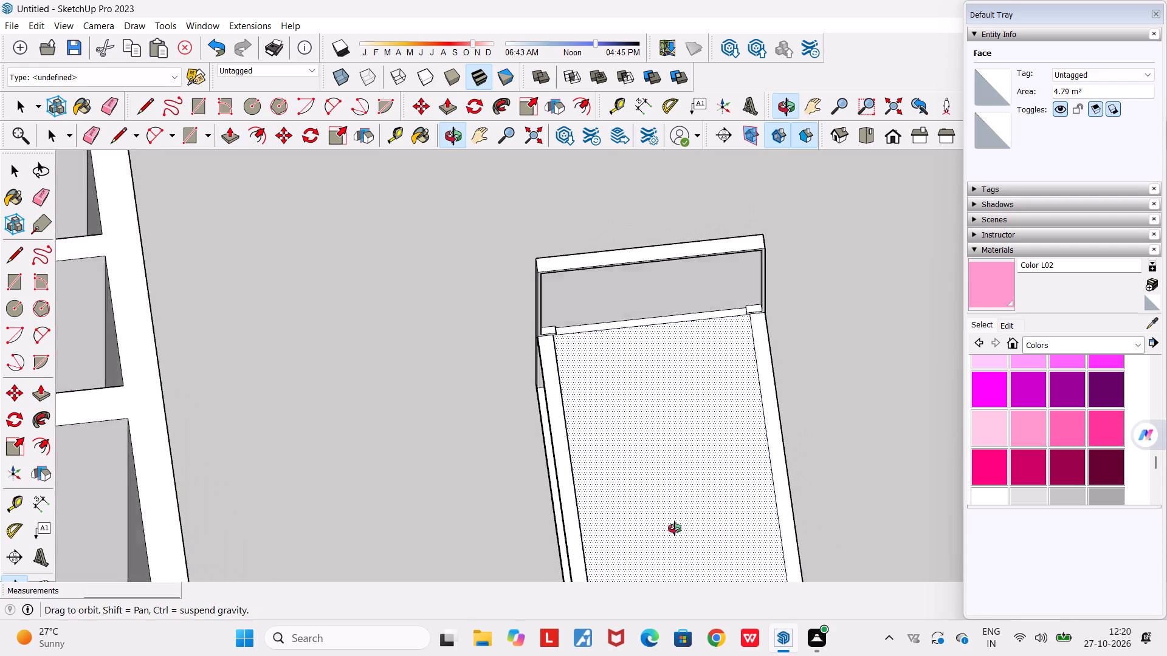
pyautogui.moveTo(675, 528); pyautogui.dragTo(662, 535, button='middle')
pyautogui.scroll(4, 642, 289)
pyautogui.press('space')
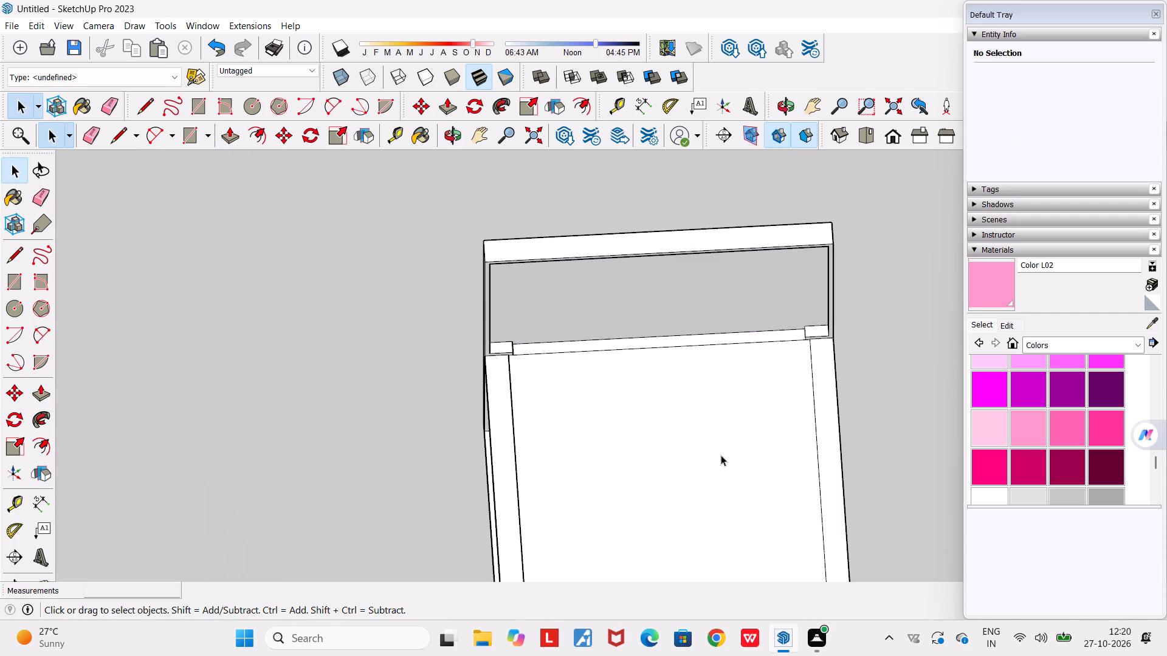
pyautogui.moveTo(714, 451); pyautogui.dragTo(699, 448, button='middle')
pyautogui.scroll(4, 709, 415)
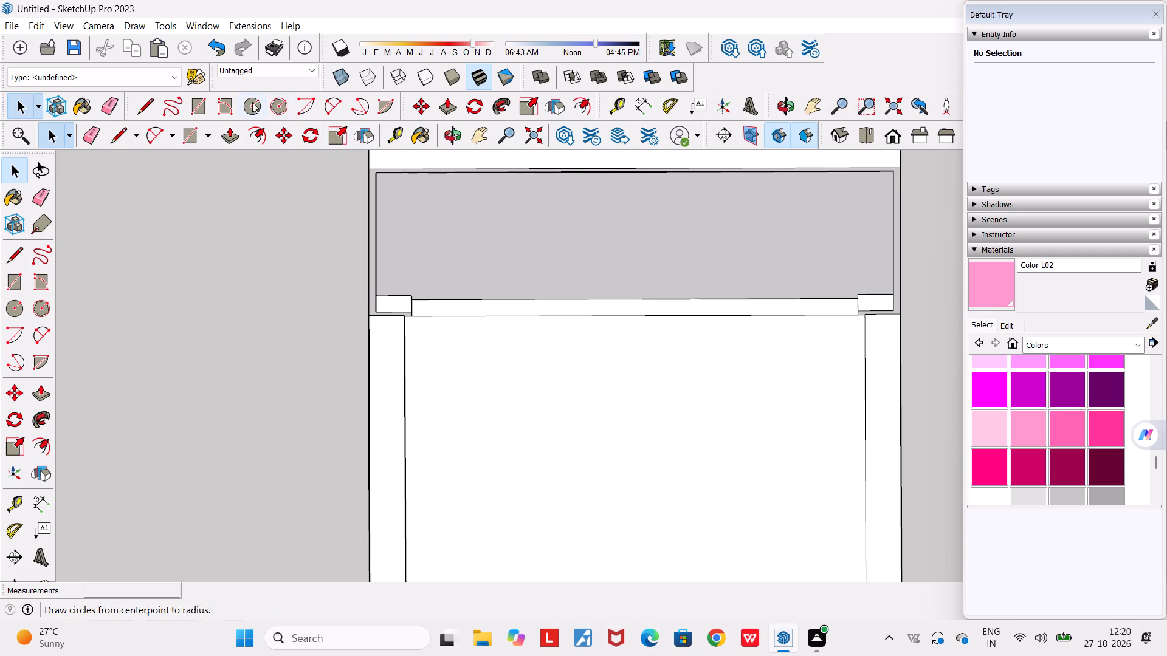
pyautogui.click(194, 102)
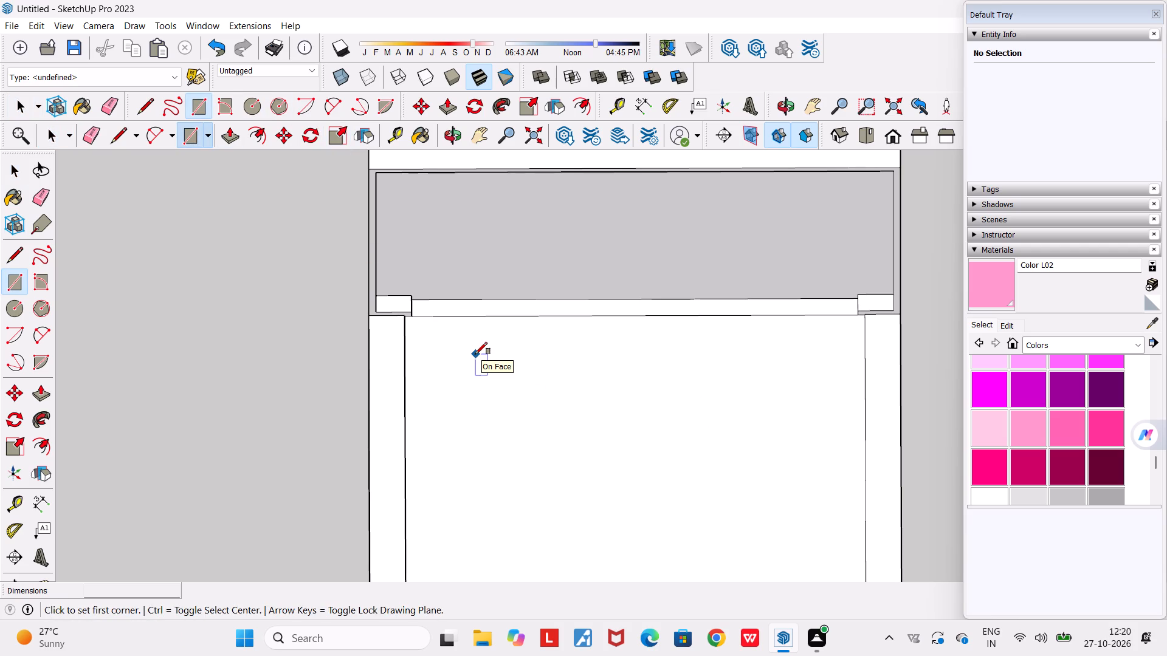
pyautogui.click(438, 337)
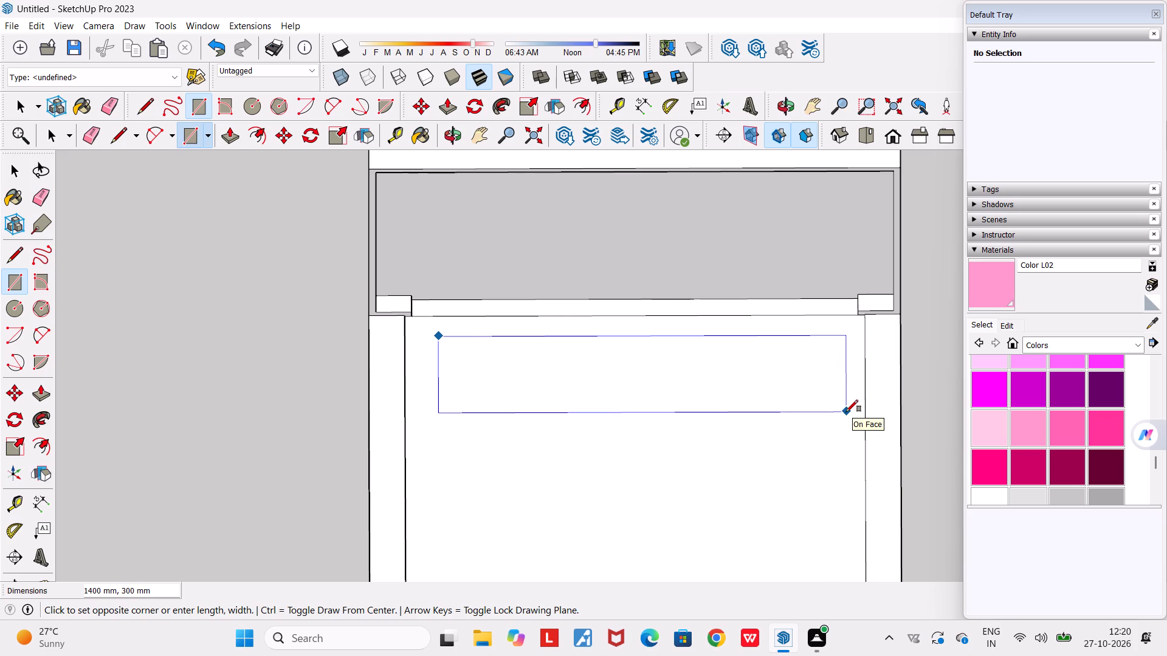
pyautogui.click(846, 412)
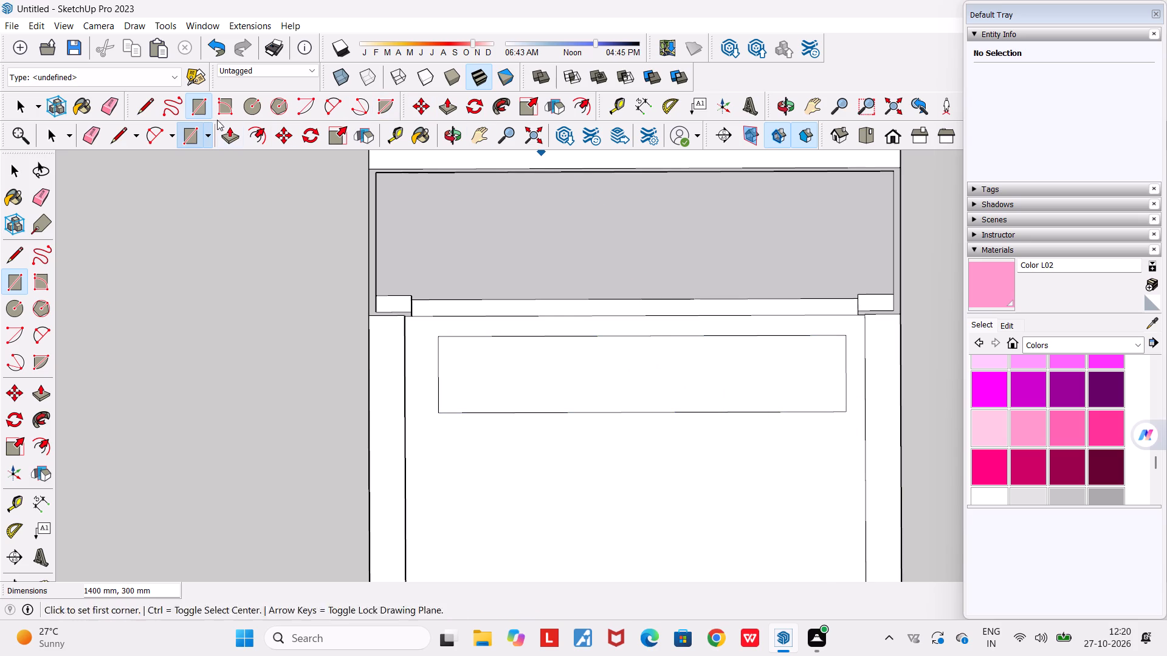
# Draw a line across the rectangle between the midpoints of its long edges, splitting it into two halves.
pyautogui.click(138, 106)
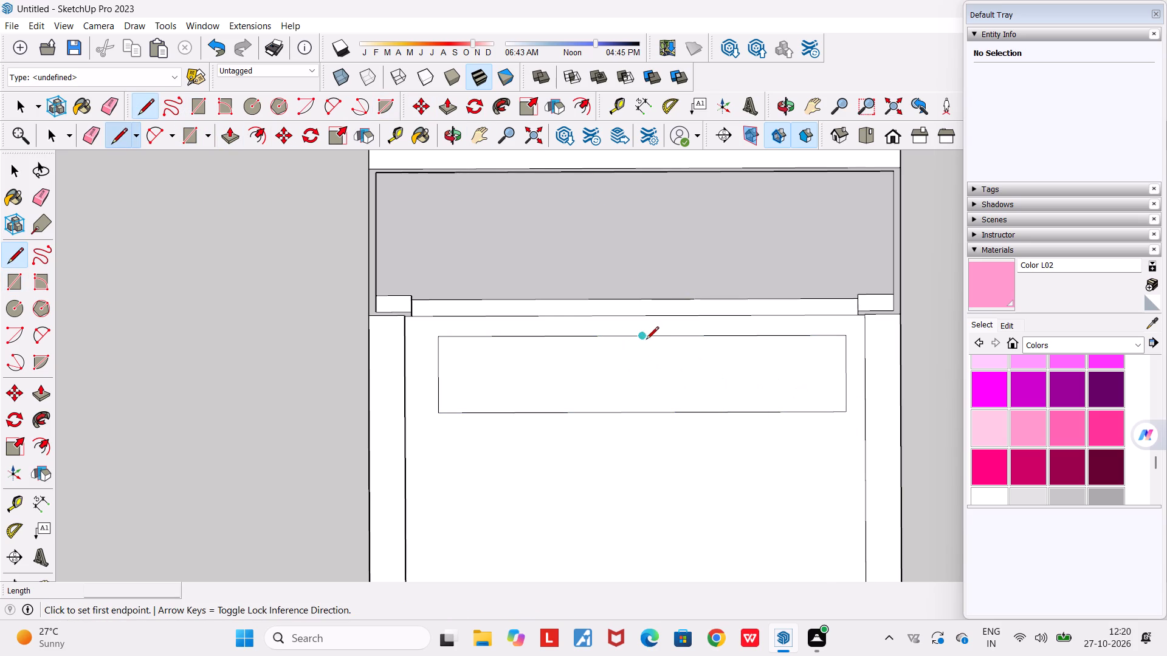
pyautogui.click(641, 338)
pyautogui.click(648, 415)
# Place guides 100 mm to each side of the rectangle's centre line.
pyautogui.click(619, 104)
pyautogui.click(644, 372)
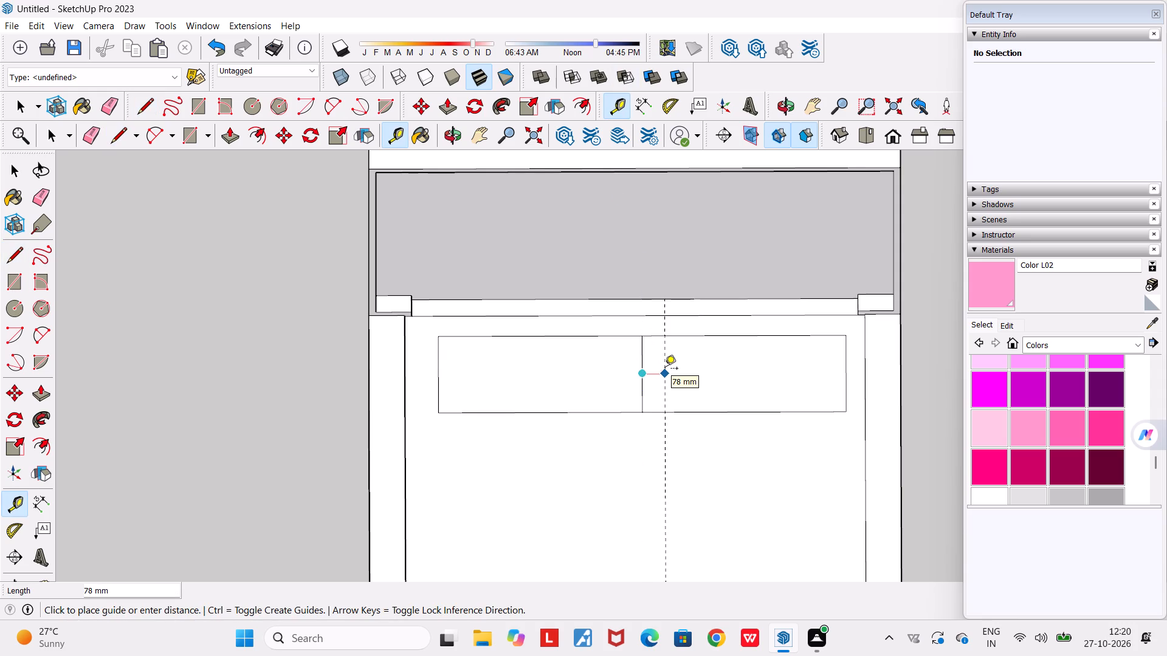
pyautogui.write('100')
pyautogui.press('Return')
pyautogui.click(642, 374)
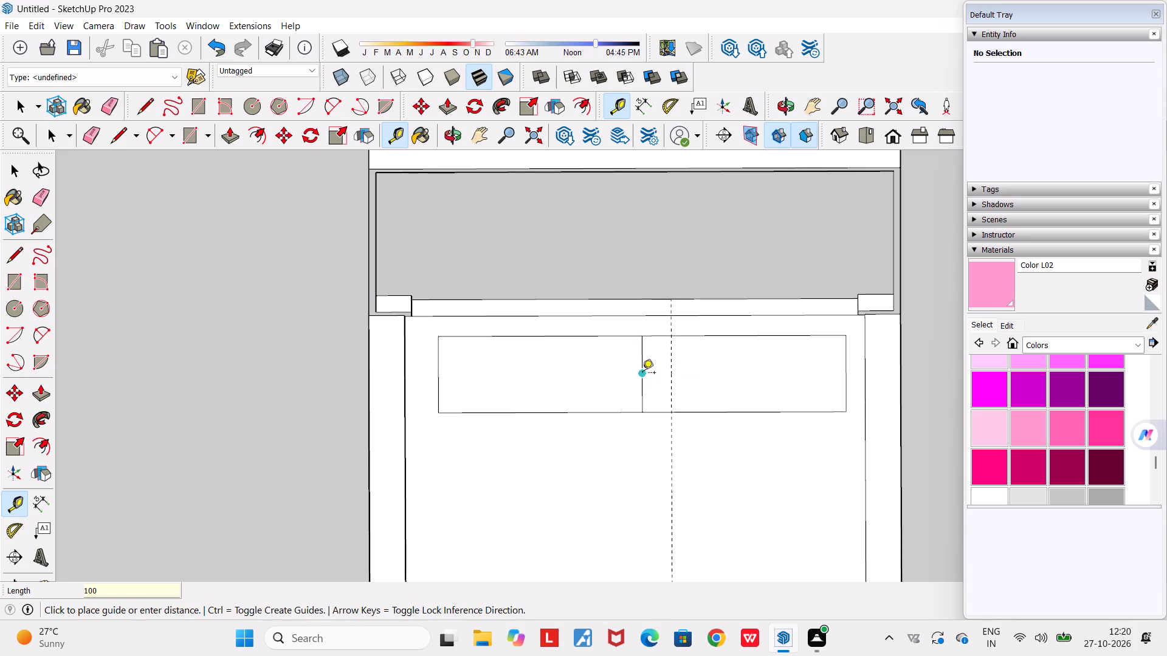
pyautogui.write('100')
pyautogui.press('Return')
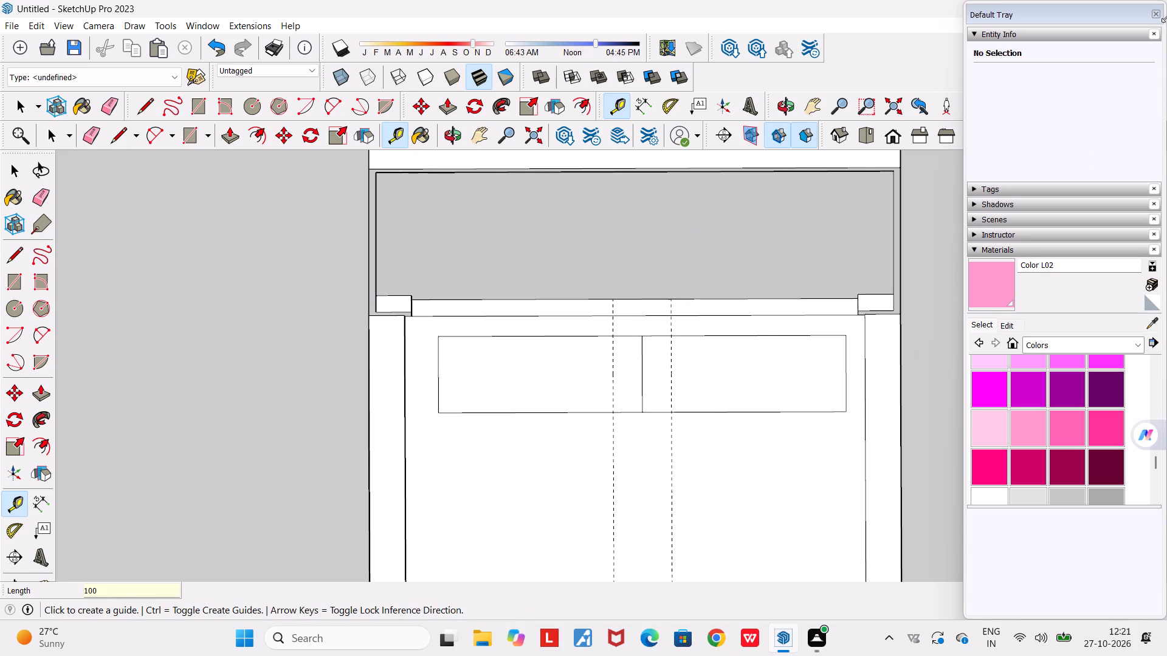
# Draw a line across the rectangle along each of the two guides.
pyautogui.click(148, 101)
pyautogui.click(613, 339)
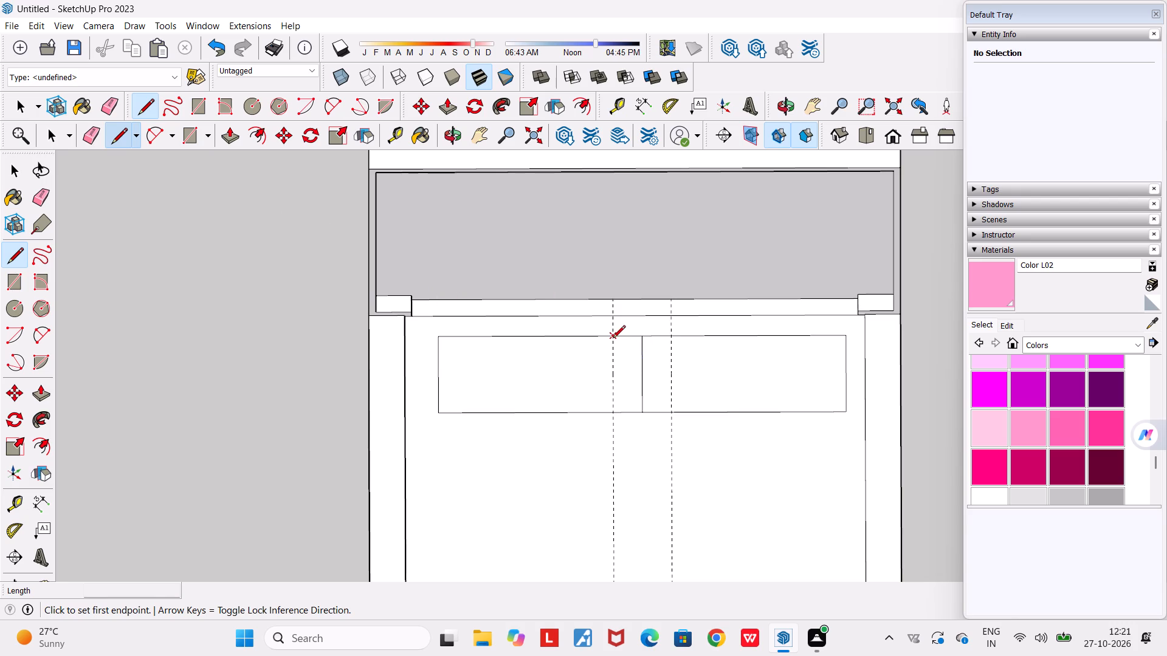
pyautogui.click(610, 409)
pyautogui.click(672, 340)
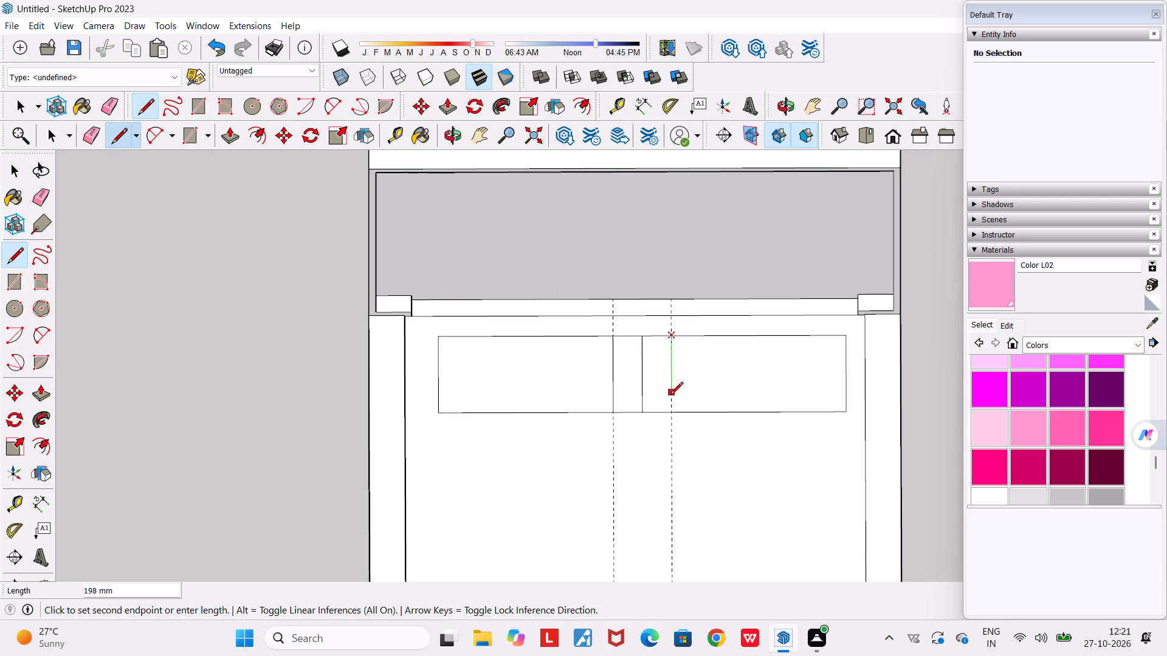
pyautogui.click(670, 409)
pyautogui.press('space')
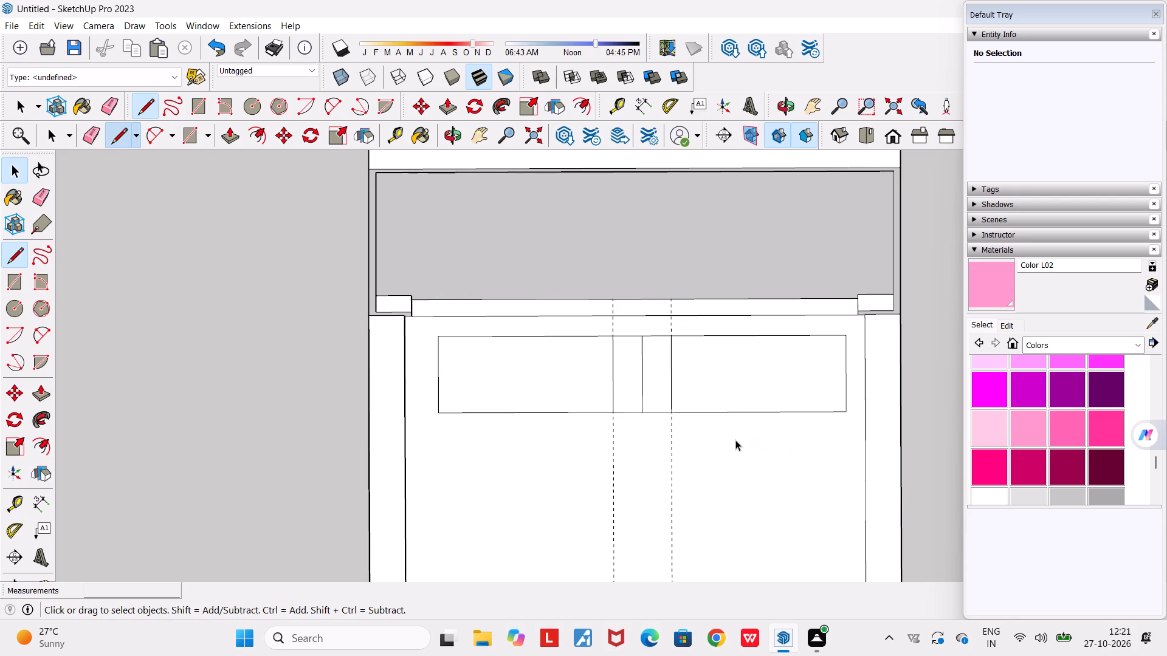
# Erase the centre line, the edges between the two guide-aligned lines and both guides, leaving two separate pillow rectangles.
pyautogui.press('e')
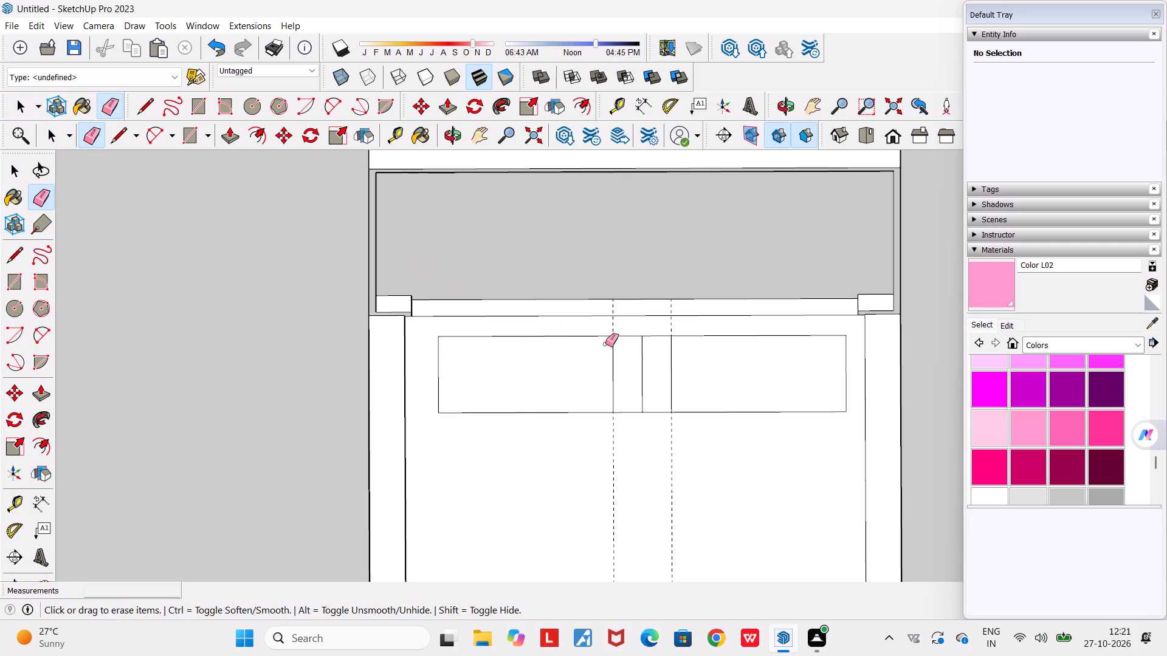
pyautogui.moveTo(660, 327); pyautogui.dragTo(633, 432)
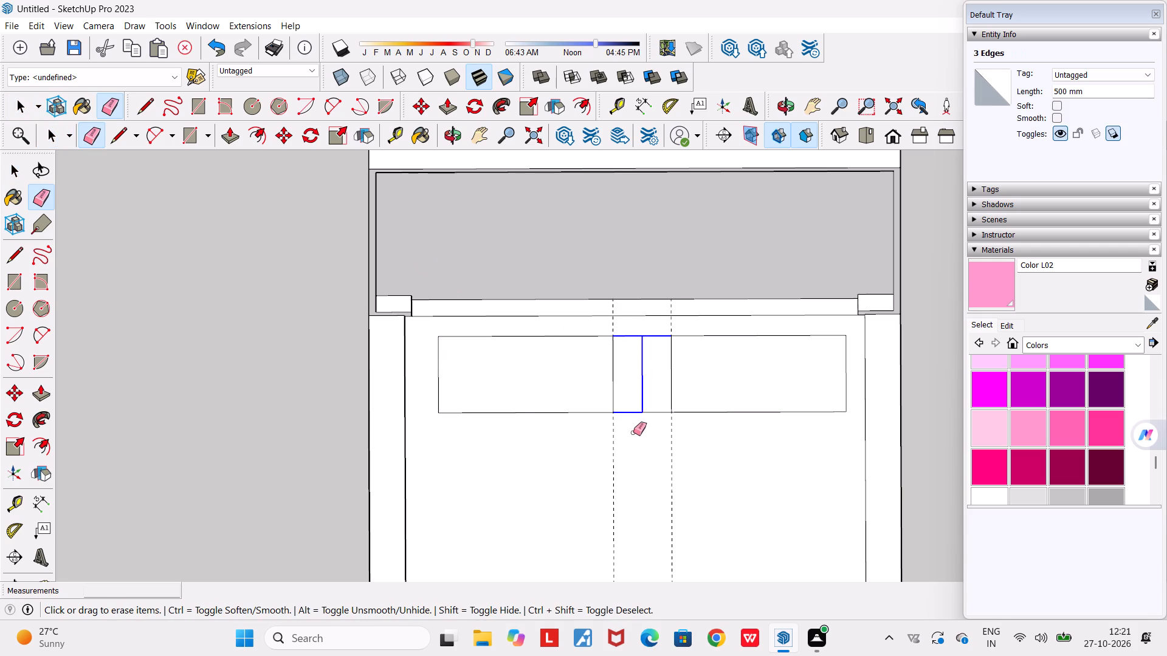
pyautogui.moveTo(633, 432); pyautogui.dragTo(659, 405)
pyautogui.moveTo(623, 328); pyautogui.dragTo(619, 327)
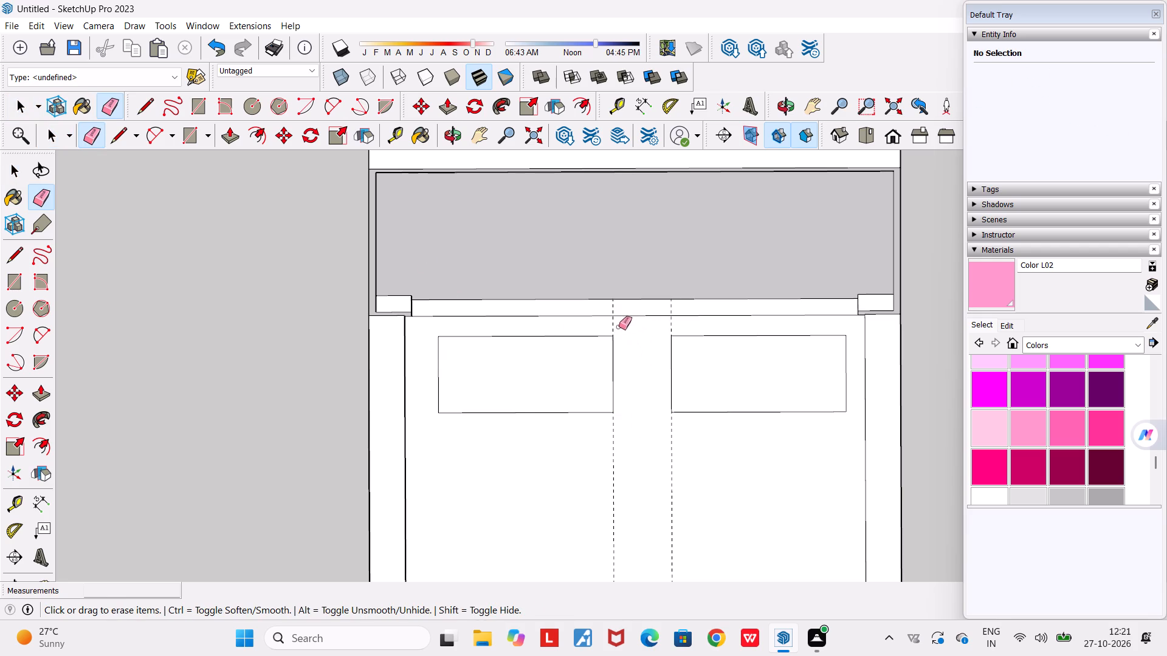
pyautogui.moveTo(619, 327); pyautogui.dragTo(610, 326)
pyautogui.moveTo(677, 324); pyautogui.dragTo(667, 324)
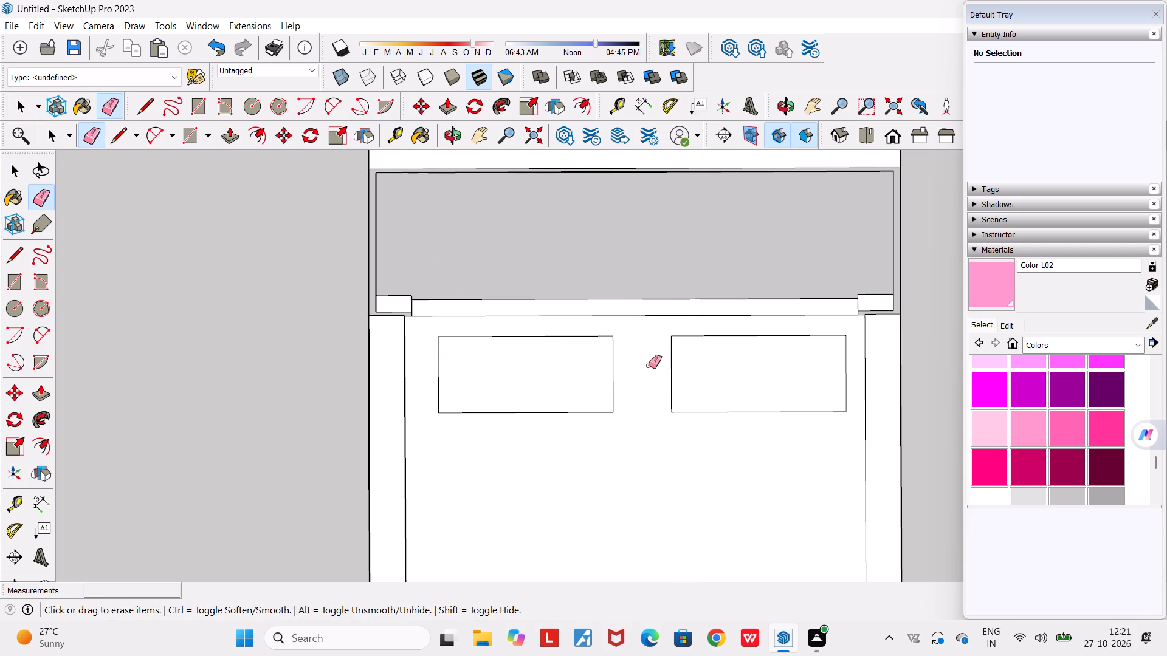
pyautogui.press('space')
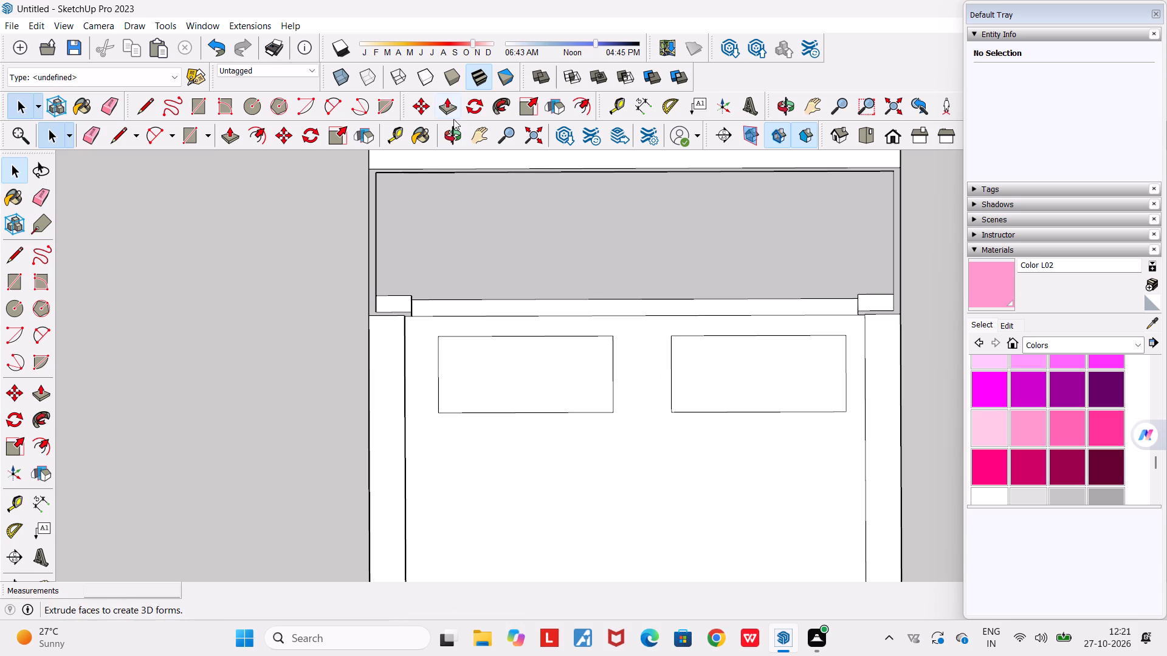
# Raise both pillow rectangles slightly above the bed top by the same height with Push/Pull.
pyautogui.click(450, 112)
pyautogui.click(473, 367)
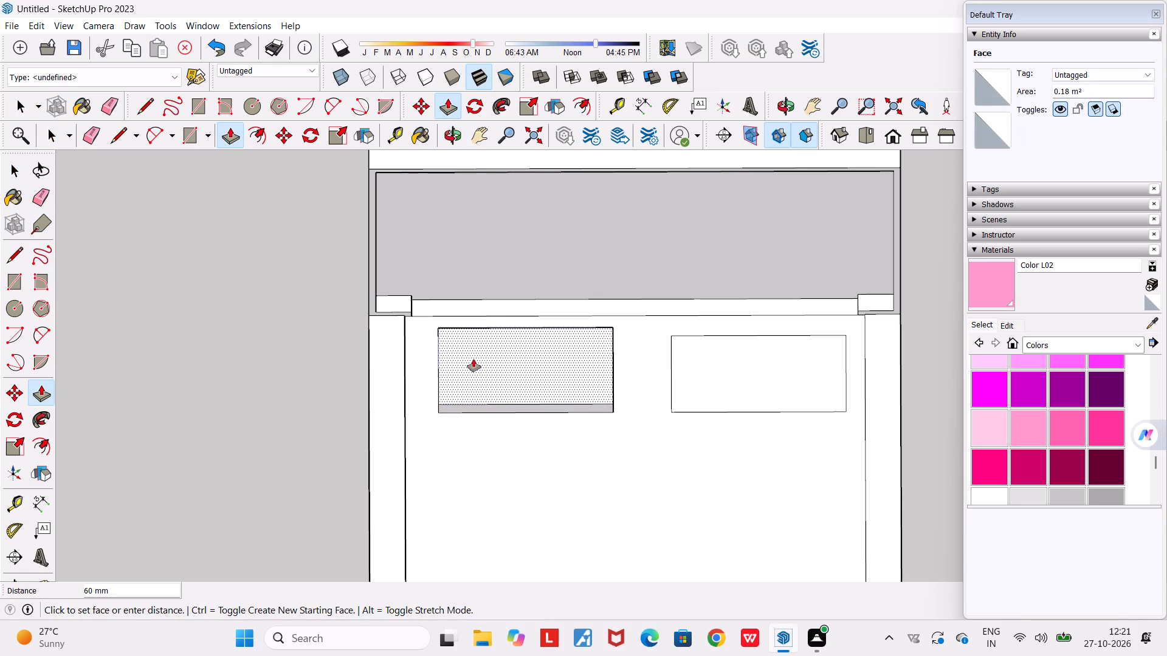
pyautogui.click(473, 362)
pyautogui.doubleClick(722, 371)
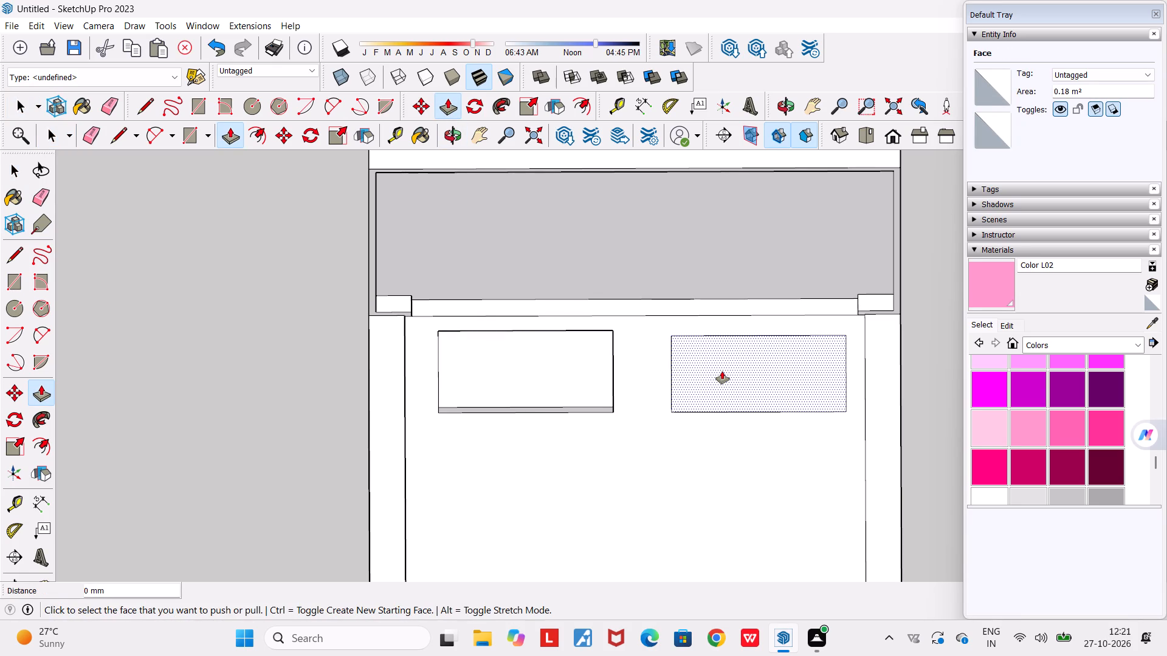
# Inspect the pillow blocks, headboard and the whole bed from several sides.
pyautogui.scroll(-3, 721, 371)
pyautogui.moveTo(709, 440); pyautogui.dragTo(776, 208, button='middle')
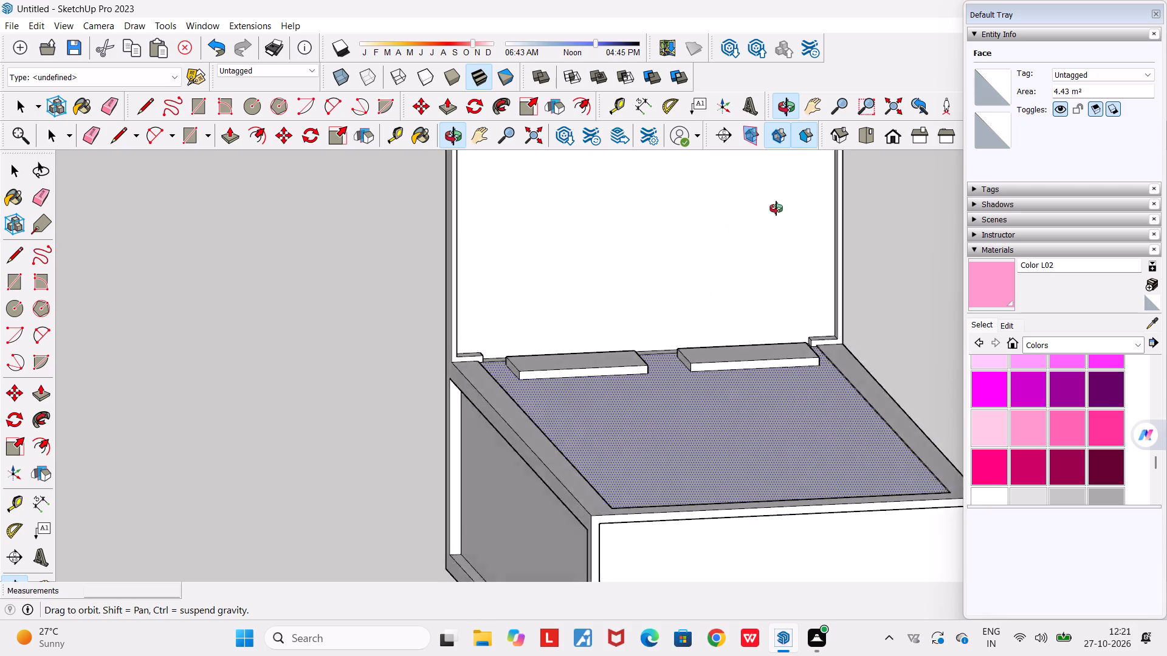
pyautogui.moveTo(776, 208); pyautogui.dragTo(410, 216, button='middle')
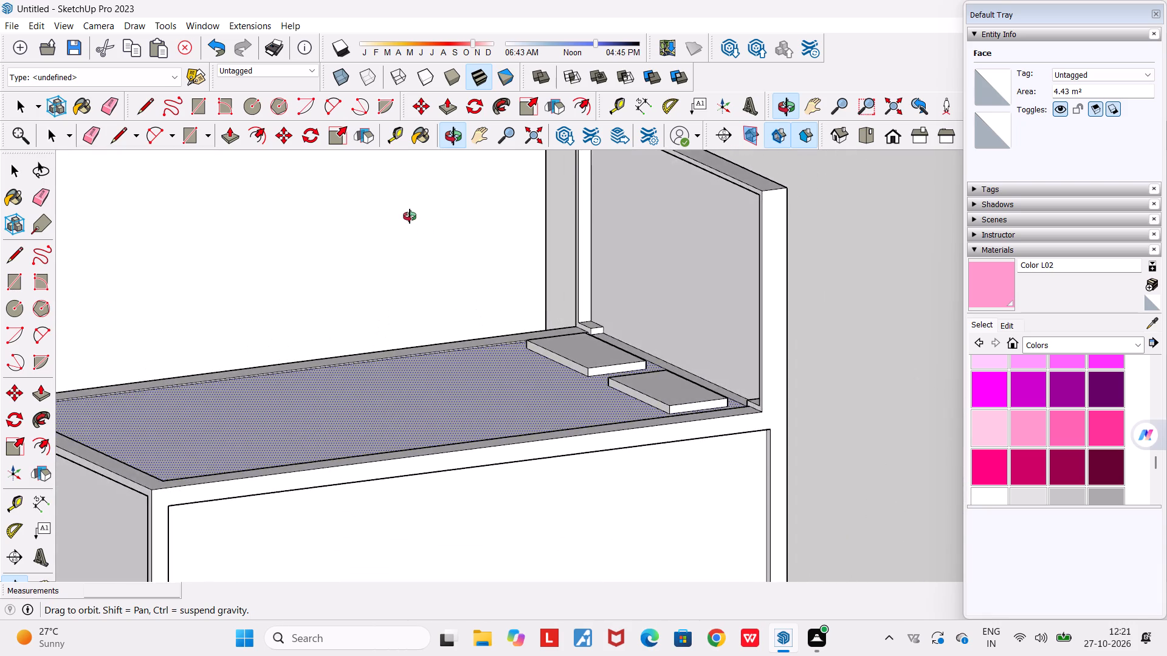
pyautogui.moveTo(410, 216); pyautogui.dragTo(570, 214, button='middle')
pyautogui.scroll(-3, 570, 214)
pyautogui.moveTo(540, 388); pyautogui.dragTo(368, 377, button='middle')
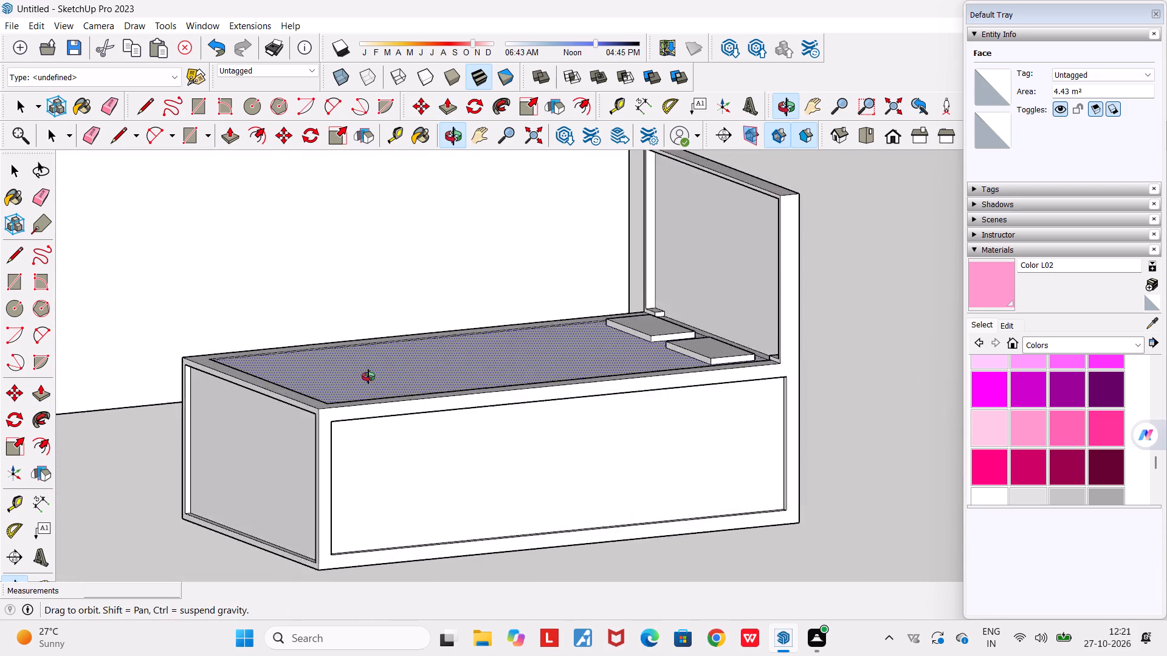
pyautogui.moveTo(368, 377); pyautogui.dragTo(774, 371, button='middle')
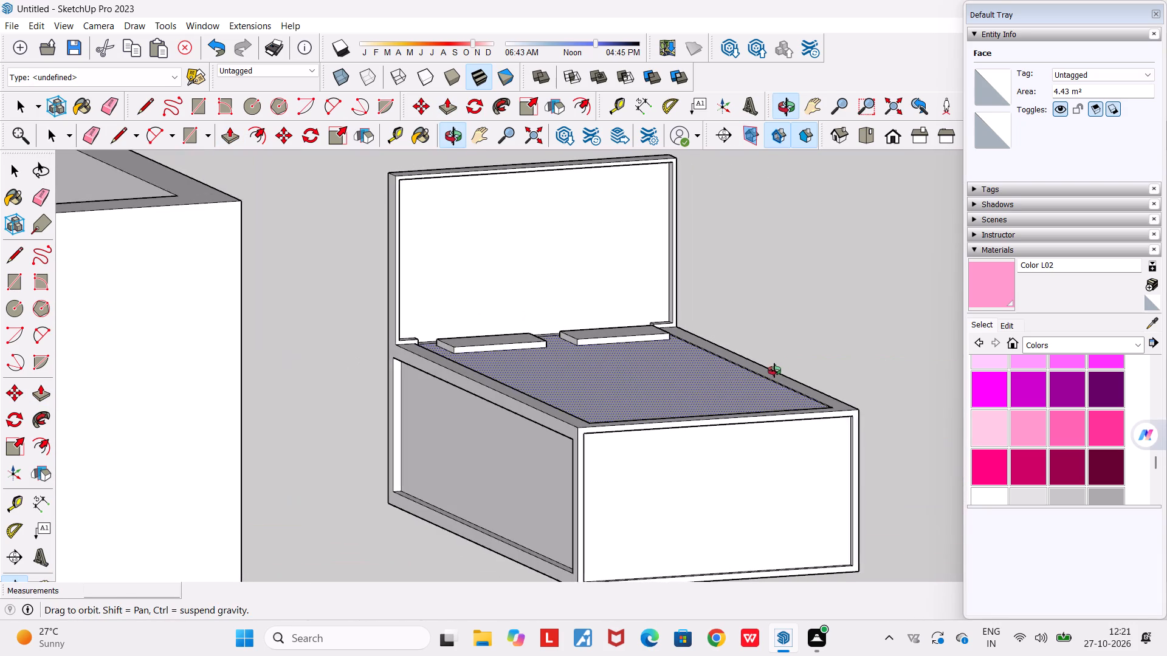
pyautogui.moveTo(774, 371); pyautogui.dragTo(765, 371, button='middle')
pyautogui.scroll(-4, 608, 383)
pyautogui.moveTo(579, 443); pyautogui.dragTo(337, 548, button='middle')
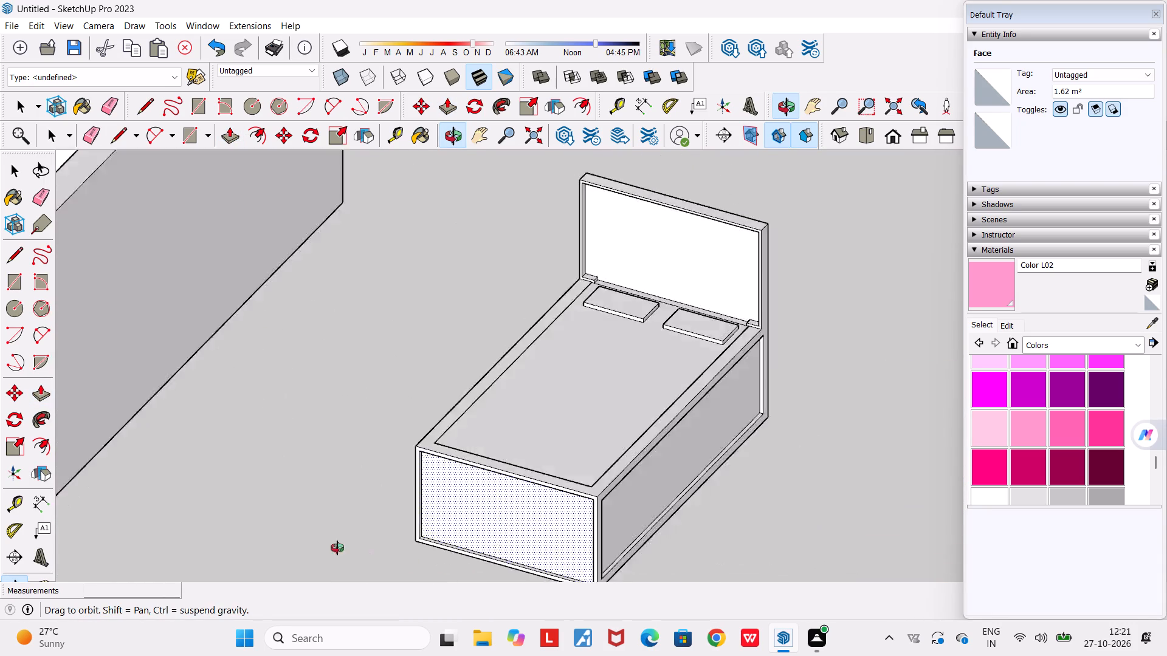
pyautogui.moveTo(337, 548); pyautogui.dragTo(284, 514, button='middle')
pyautogui.scroll(-3, 284, 514)
pyautogui.scroll(-1, 387, 462)
pyautogui.scroll(3, 387, 462)
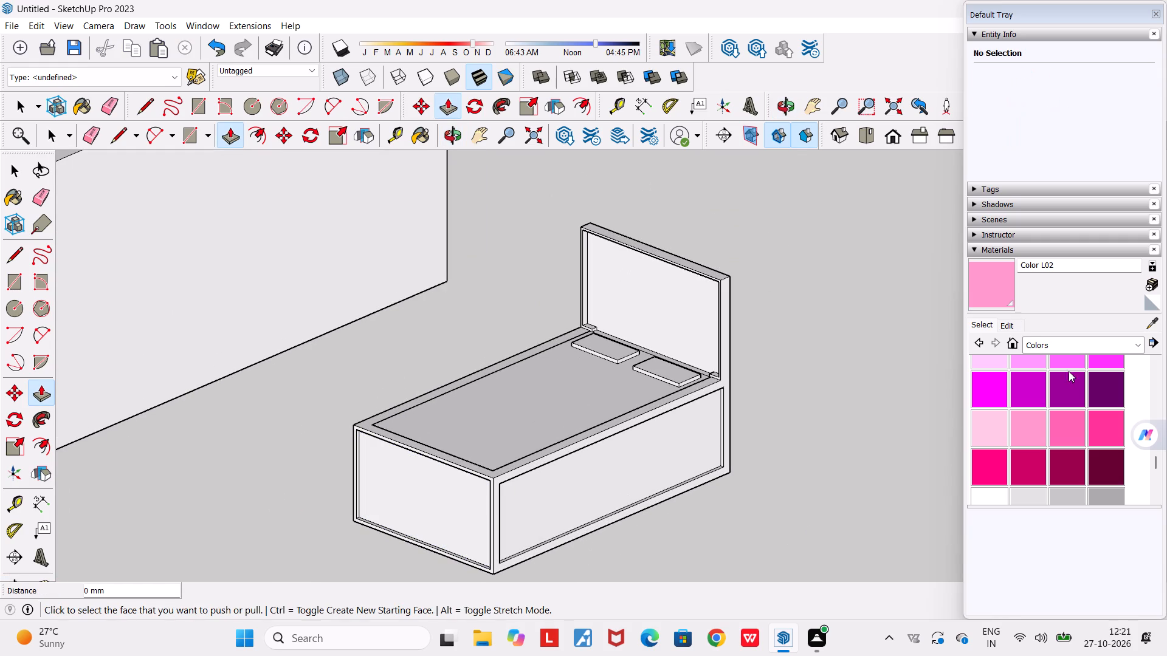
# Switch the displayed material collection to Wood.
pyautogui.click(1067, 346)
pyautogui.scroll(3, 1036, 514)
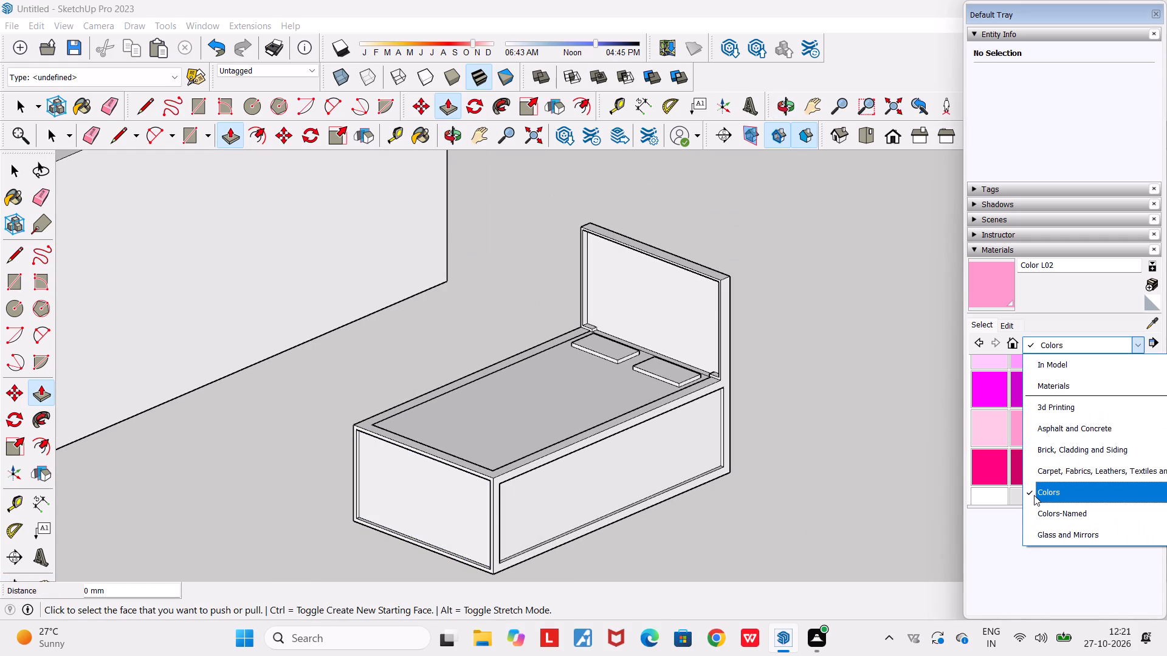
pyautogui.scroll(-2, 1034, 495)
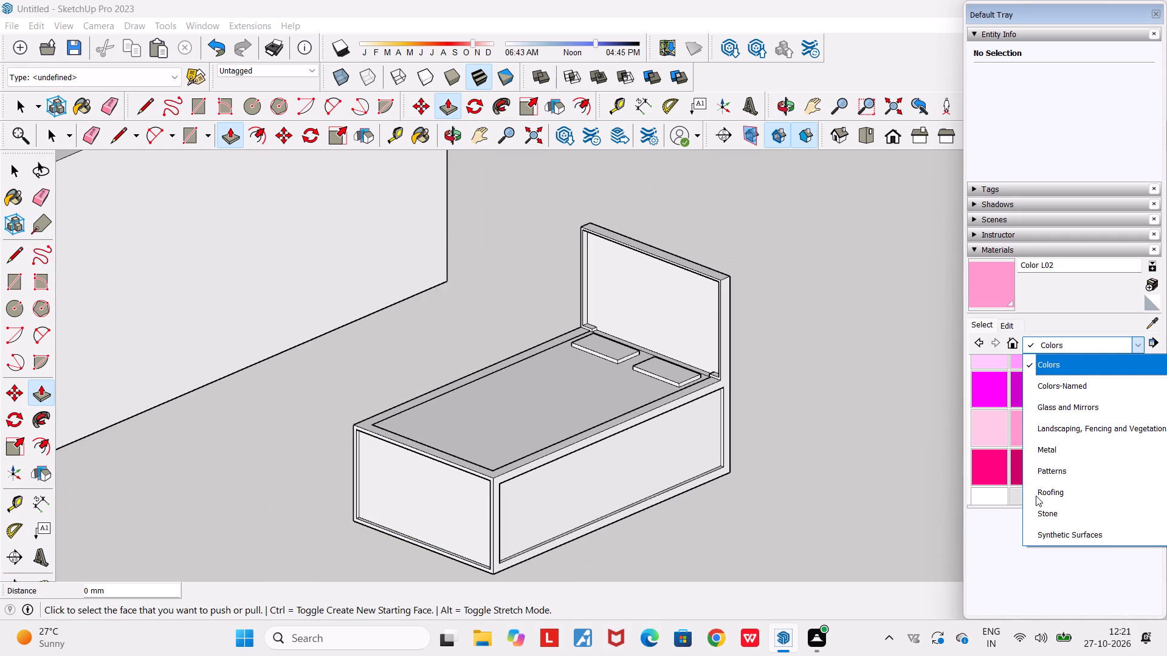
pyautogui.scroll(-6, 1047, 523)
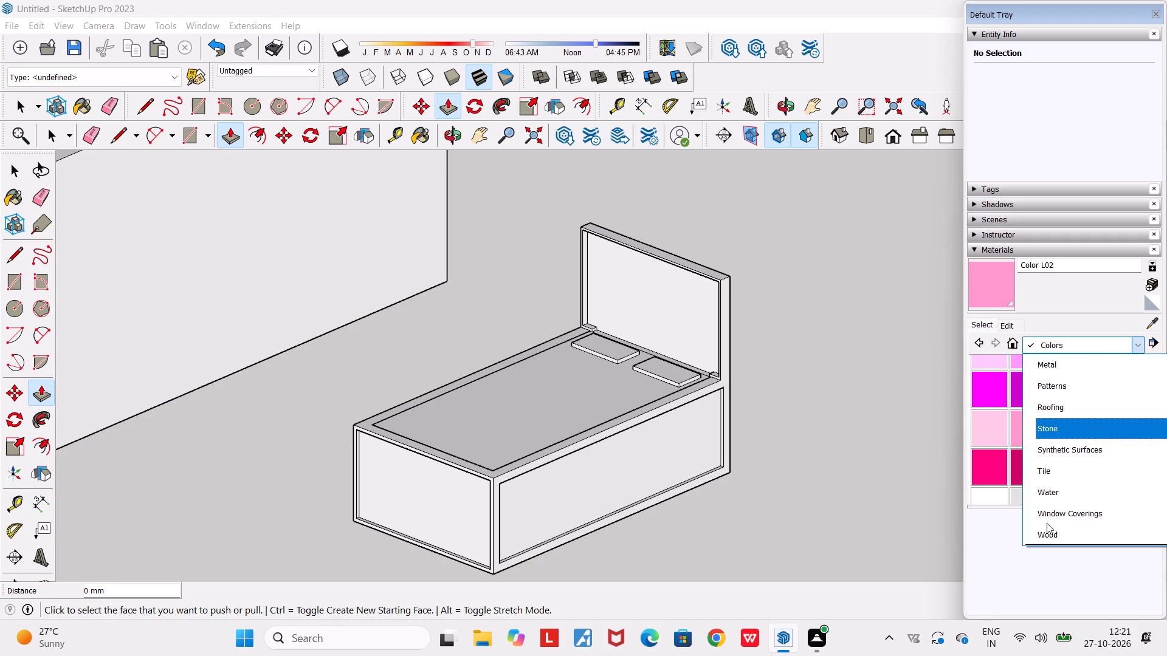
pyautogui.click(1049, 530)
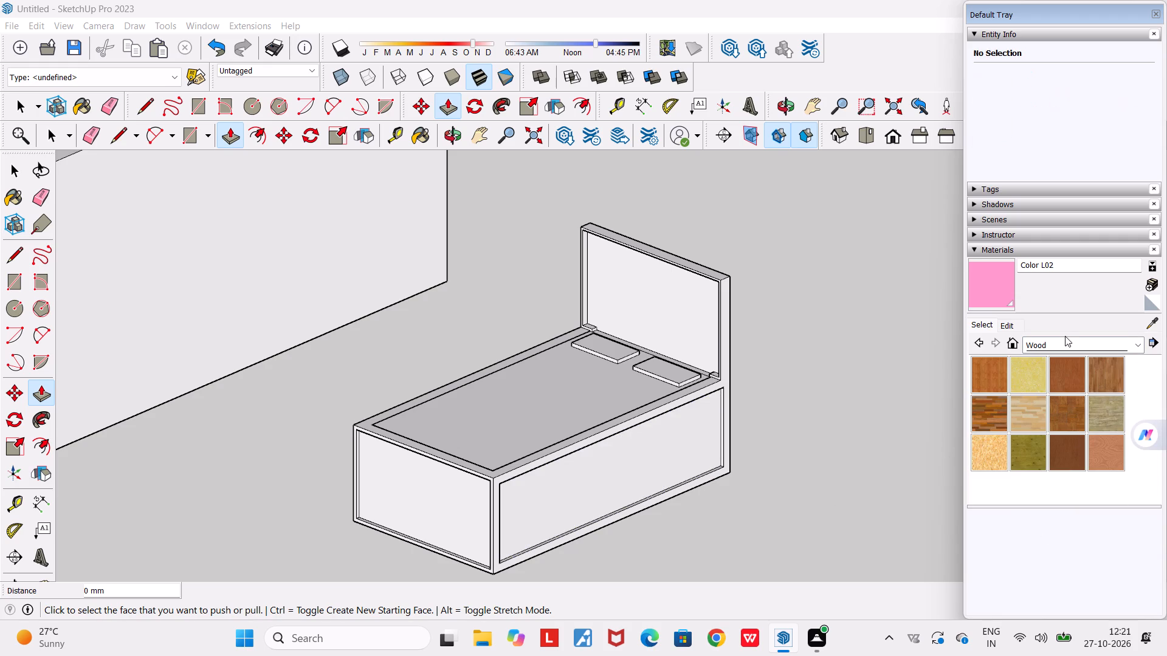
# Paint the recessed panels on both long sides and the foot end of the bed with Wood Veneer 01.
pyautogui.click(1066, 374)
pyautogui.click(1066, 463)
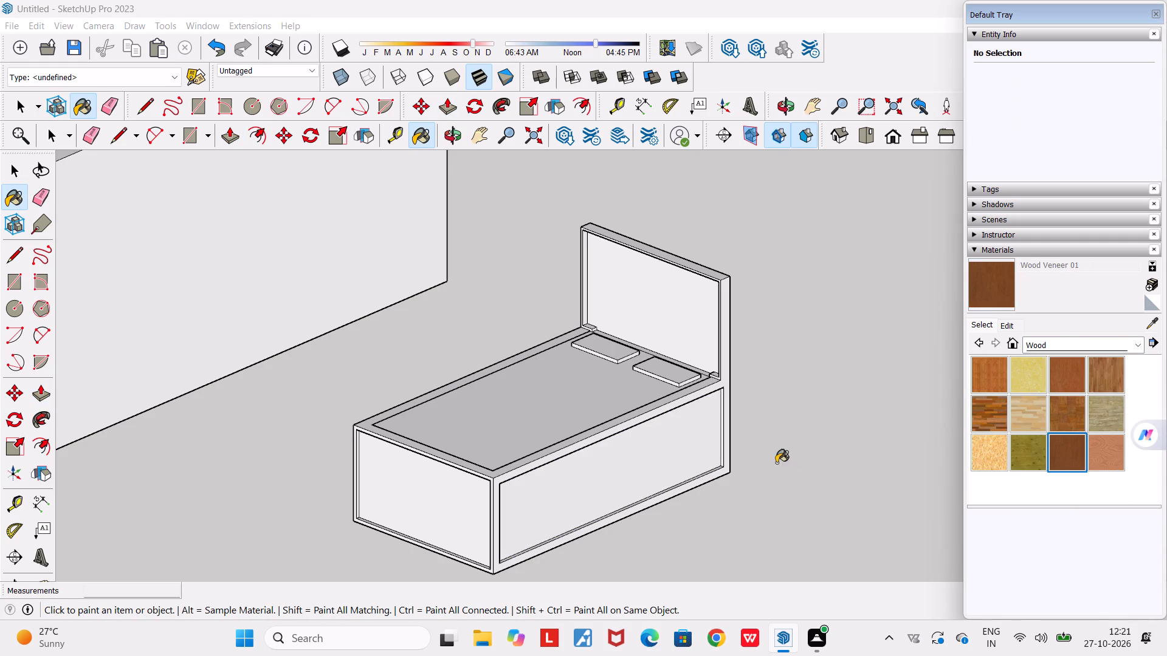
pyautogui.click(669, 460)
pyautogui.click(454, 501)
pyautogui.moveTo(461, 487); pyautogui.dragTo(563, 487, button='middle')
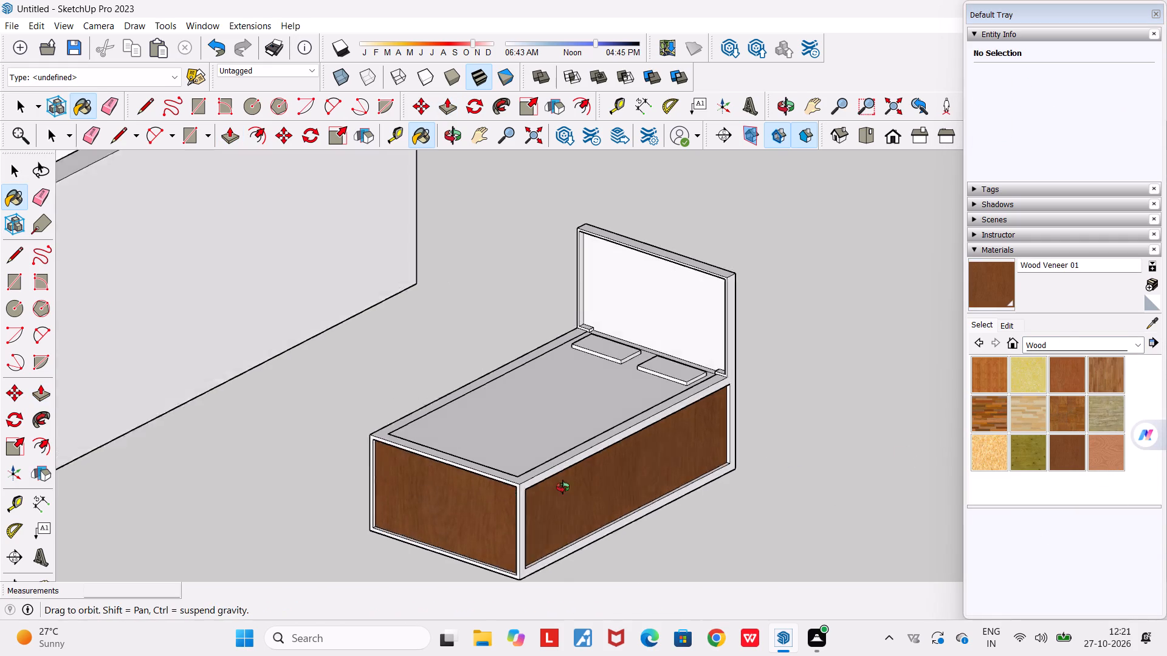
pyautogui.moveTo(563, 487); pyautogui.dragTo(1001, 437, button='middle')
pyautogui.moveTo(1001, 437); pyautogui.dragTo(960, 507, button='middle')
pyautogui.scroll(-9, 890, 411)
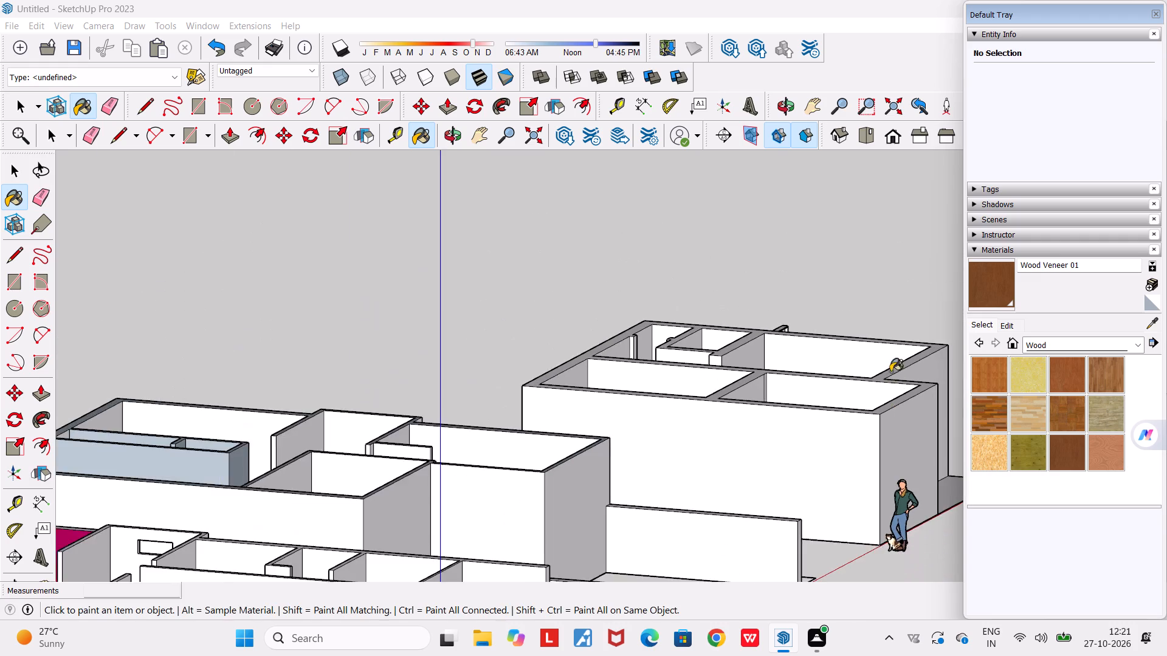
pyautogui.moveTo(889, 371); pyautogui.dragTo(587, 453, button='middle')
pyautogui.scroll(-9, 585, 452)
pyautogui.moveTo(763, 492); pyautogui.dragTo(814, 496, button='middle')
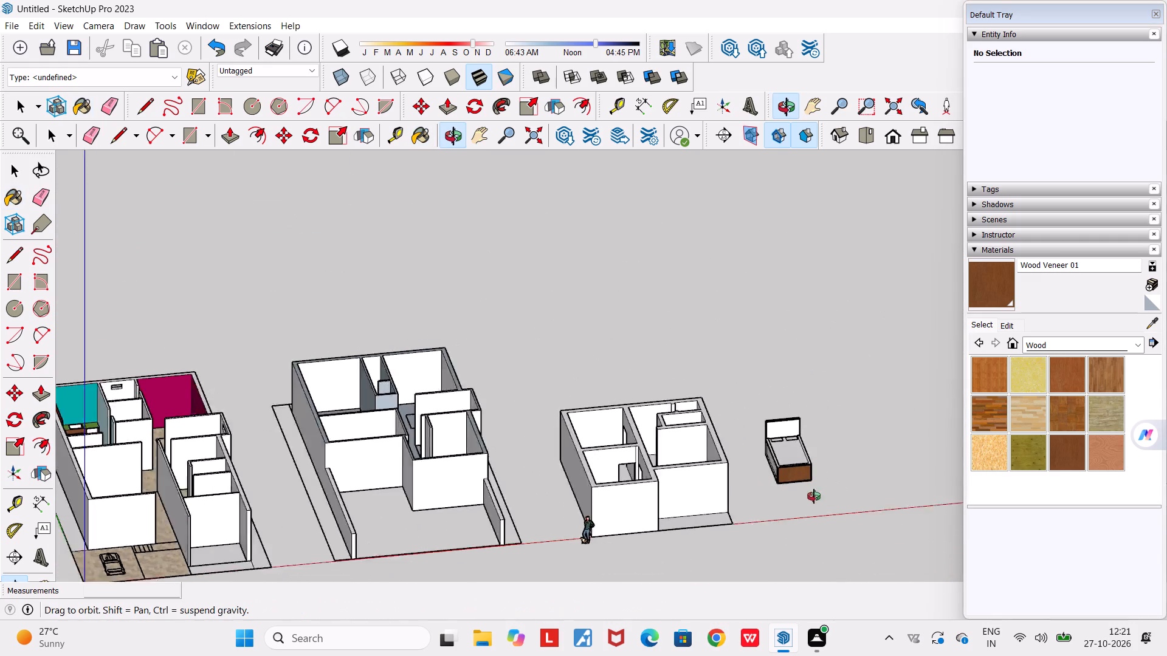
pyautogui.moveTo(814, 496); pyautogui.dragTo(884, 508, button='middle')
pyautogui.scroll(10, 766, 430)
pyautogui.click(799, 417)
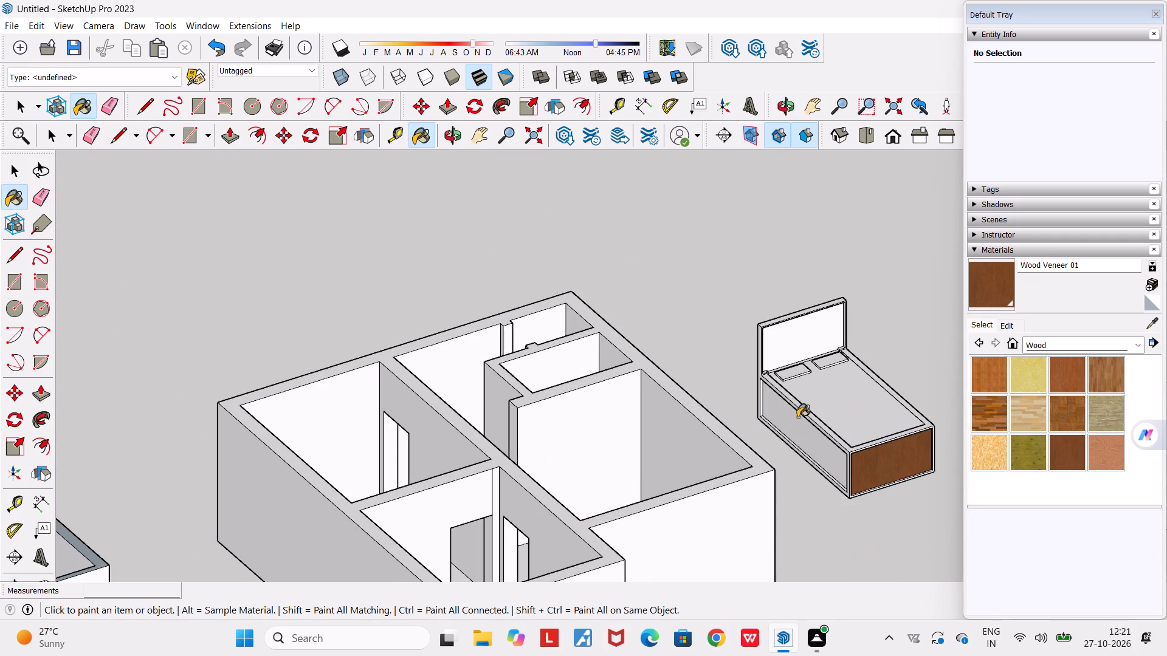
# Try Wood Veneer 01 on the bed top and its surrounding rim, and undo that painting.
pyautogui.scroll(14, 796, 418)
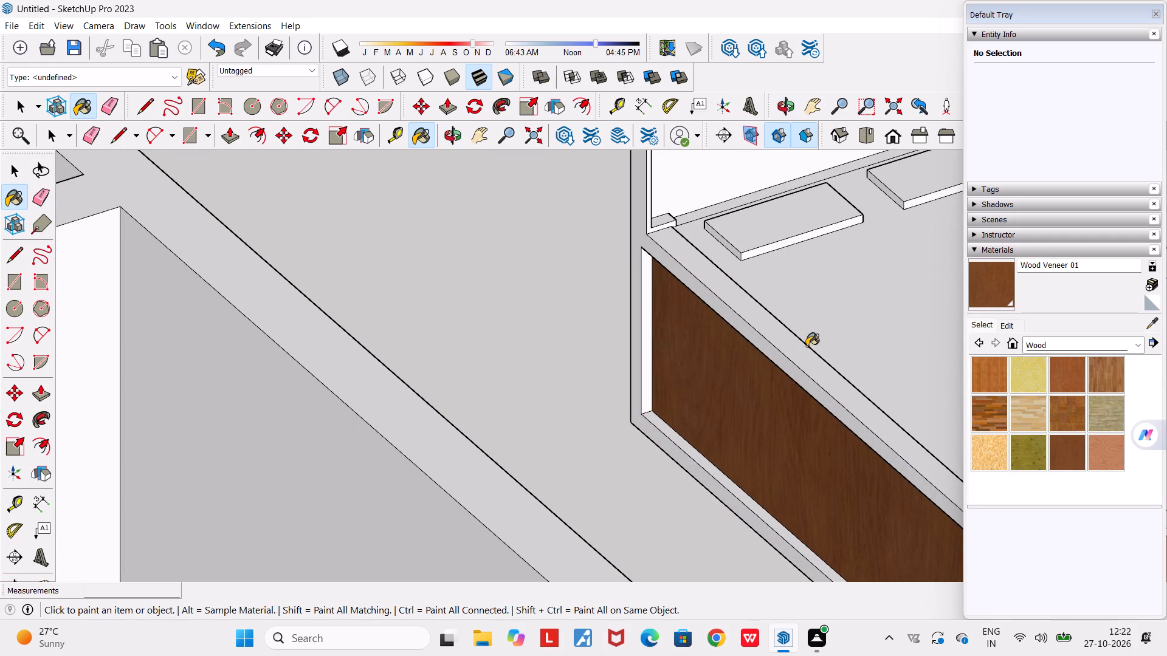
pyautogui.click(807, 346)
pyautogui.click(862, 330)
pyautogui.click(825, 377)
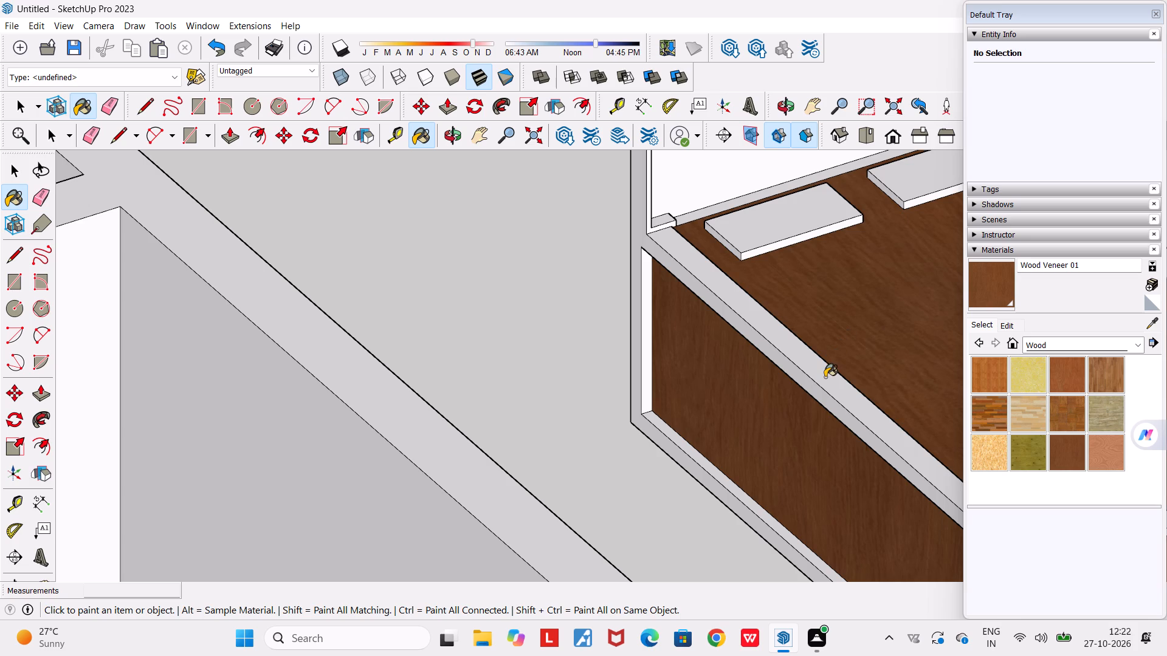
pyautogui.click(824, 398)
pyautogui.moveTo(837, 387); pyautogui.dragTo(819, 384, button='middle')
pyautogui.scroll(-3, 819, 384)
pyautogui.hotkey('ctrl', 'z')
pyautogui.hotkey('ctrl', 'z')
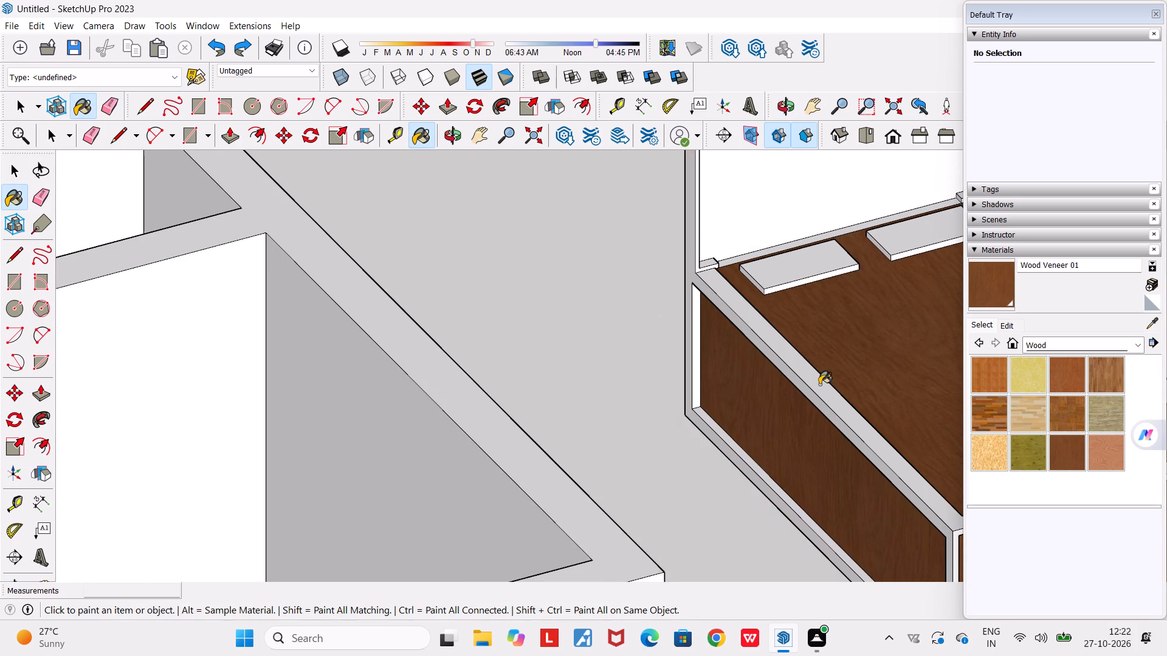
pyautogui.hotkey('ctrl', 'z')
# Paint the bed's top rim, the frame of the long side facing the house, and its visible recess edges with Wood Veneer 01.
pyautogui.scroll(5, 752, 379)
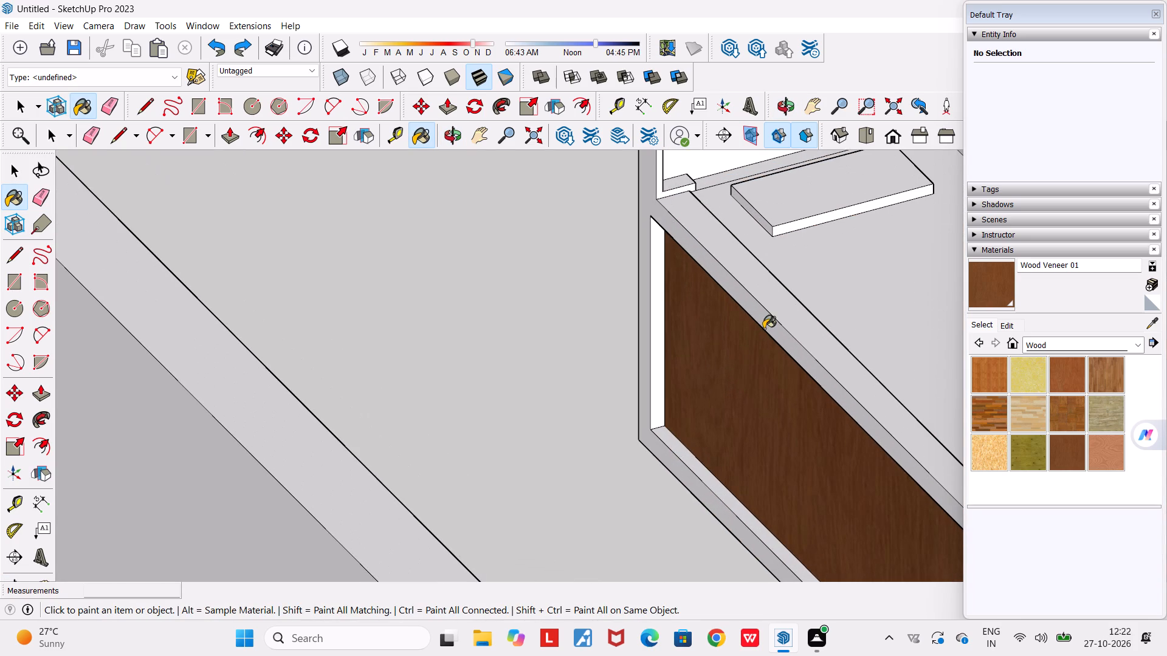
pyautogui.click(765, 326)
pyautogui.click(770, 311)
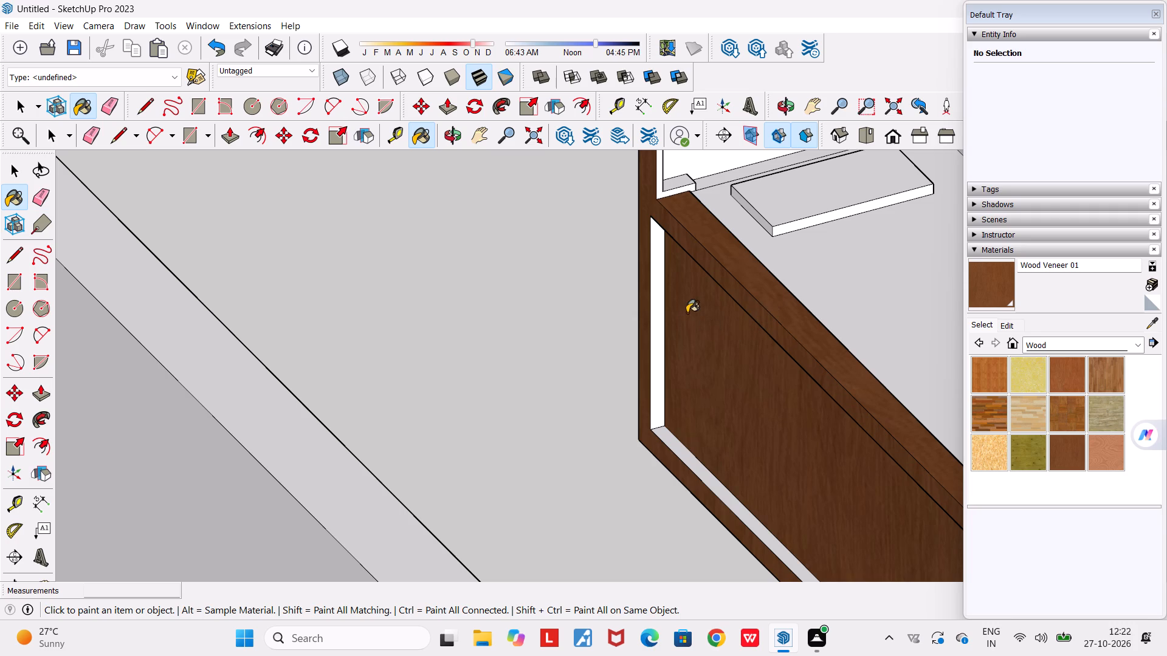
pyautogui.click(660, 299)
pyautogui.click(675, 445)
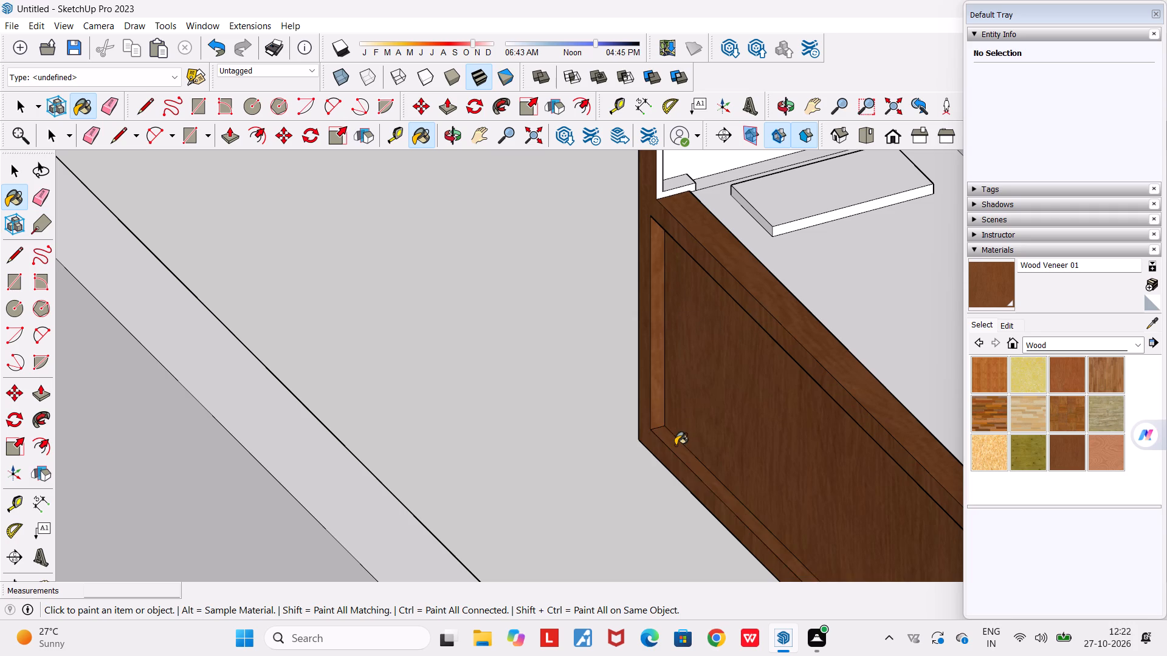
# Paint the foot-end frame, its bottom recess edge and the vertical recess edge nearest the house with Wood Veneer 01.
pyautogui.scroll(-14, 675, 445)
pyautogui.scroll(6, 793, 531)
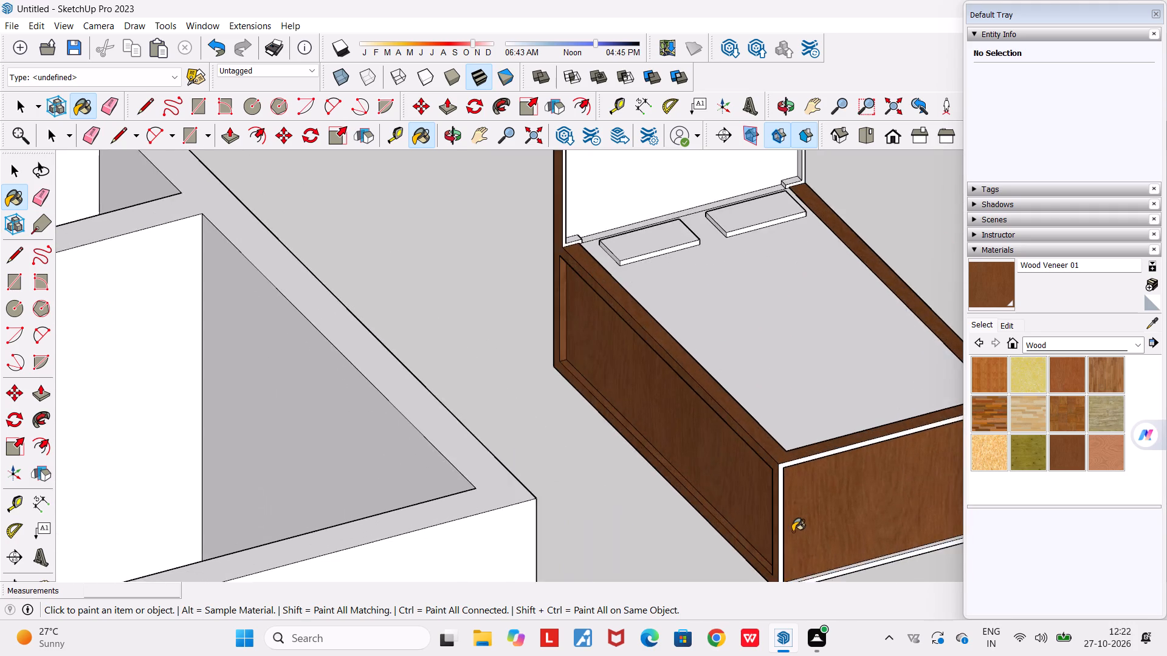
pyautogui.scroll(4, 793, 531)
pyautogui.click(776, 490)
pyautogui.scroll(-5, 780, 499)
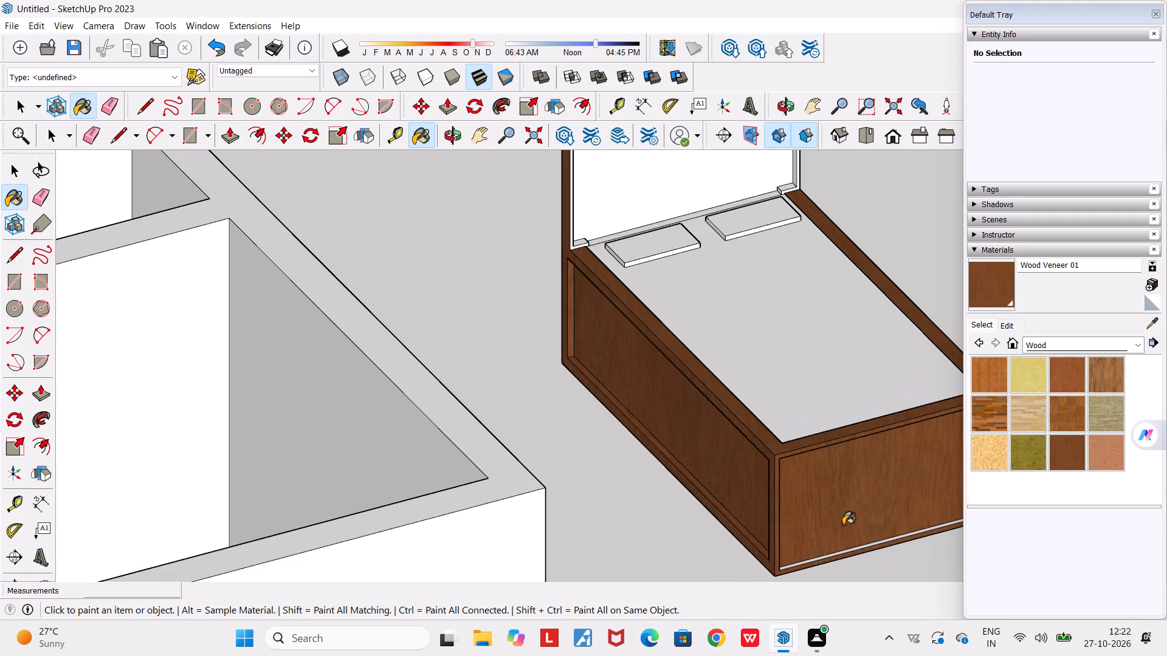
pyautogui.scroll(15, 816, 569)
pyautogui.click(800, 544)
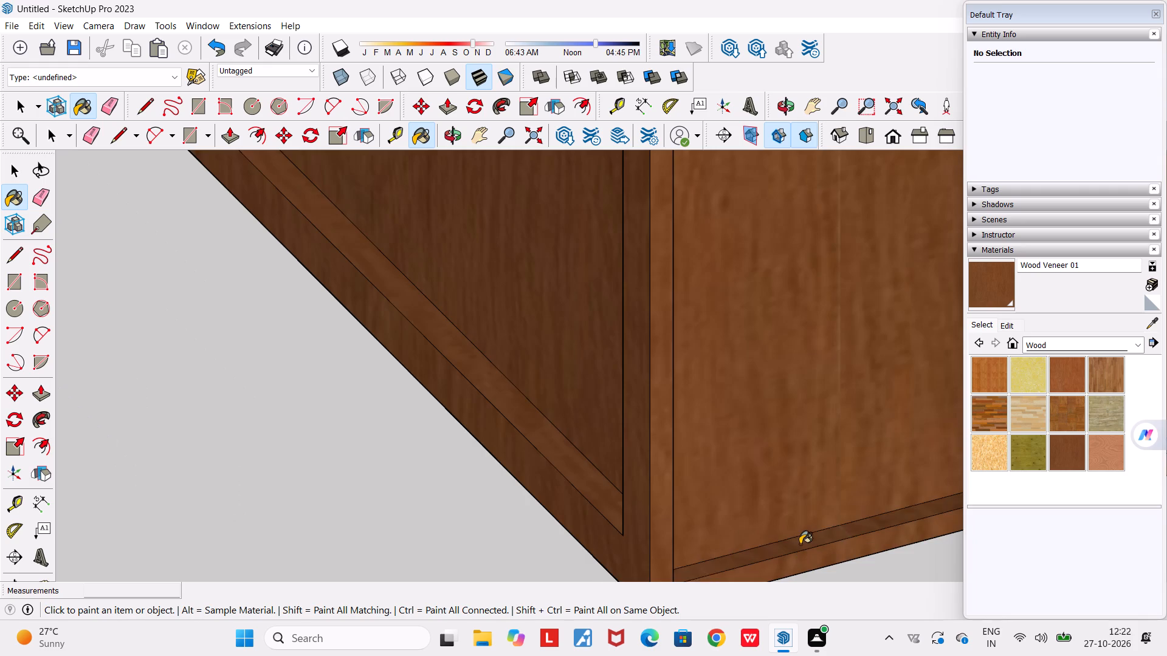
pyautogui.scroll(-16, 800, 544)
pyautogui.moveTo(841, 515); pyautogui.dragTo(570, 423, button='middle')
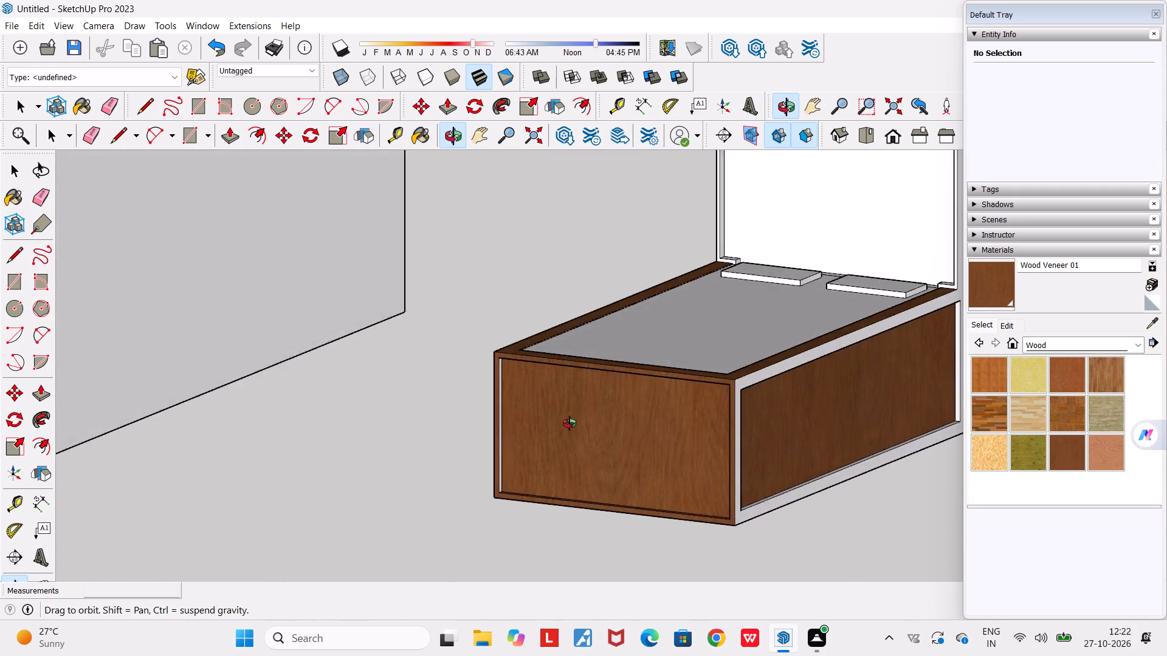
pyautogui.moveTo(570, 423); pyautogui.dragTo(540, 406, button='middle')
pyautogui.scroll(4, 503, 374)
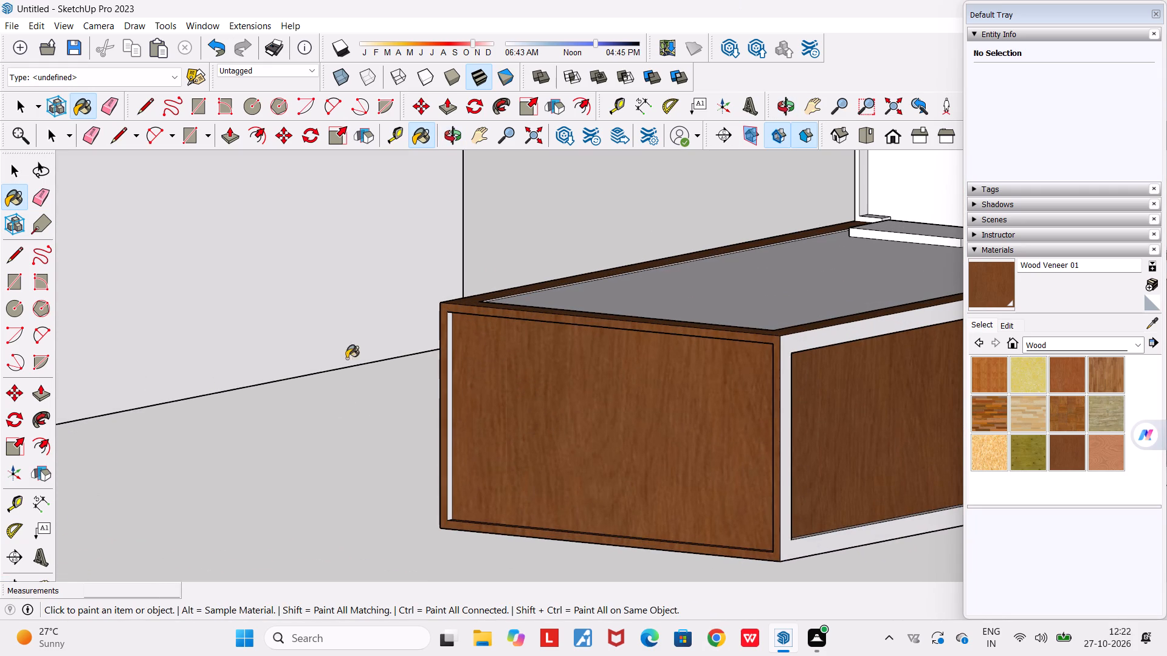
pyautogui.scroll(10, 447, 348)
pyautogui.click(451, 347)
pyautogui.scroll(-5, 456, 389)
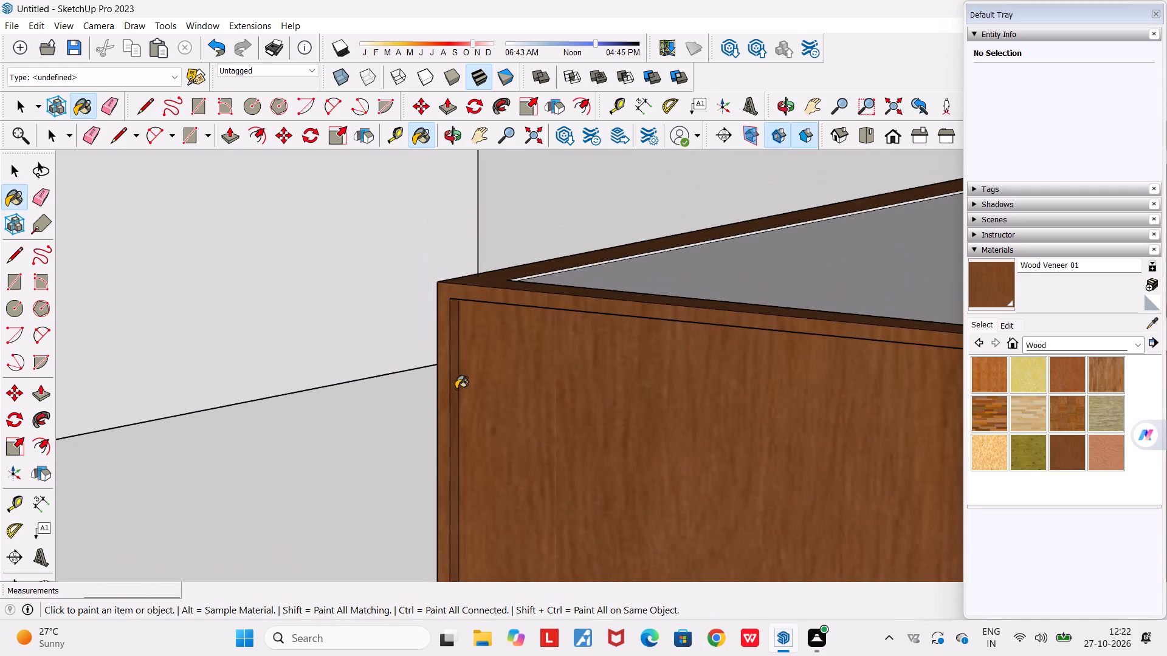
# Paint the foot panel's upper recess edge and its remaining vertical recess edge with Wood Veneer 01.
pyautogui.moveTo(472, 413); pyautogui.dragTo(493, 335, button='middle')
pyautogui.scroll(-5, 493, 335)
pyautogui.moveTo(686, 228); pyautogui.dragTo(683, 199, button='middle')
pyautogui.scroll(13, 683, 199)
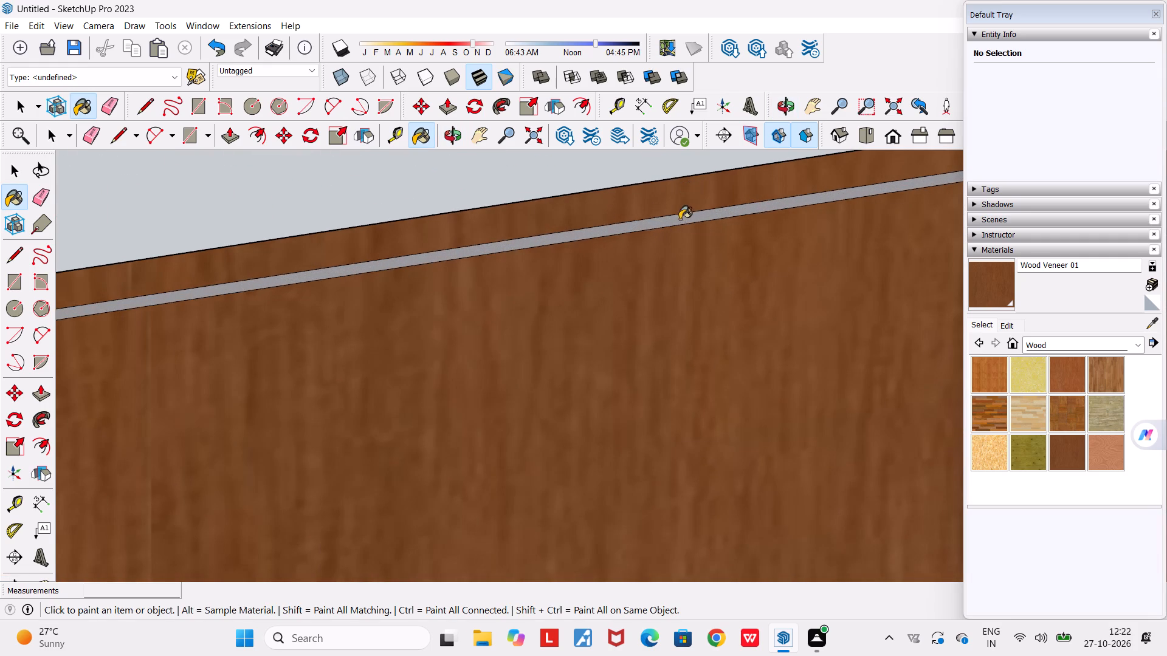
pyautogui.click(680, 218)
pyautogui.scroll(-11, 661, 268)
pyautogui.moveTo(650, 395); pyautogui.dragTo(828, 465, button='middle')
pyautogui.scroll(-19, 828, 465)
pyautogui.moveTo(844, 502); pyautogui.dragTo(960, 535, button='middle')
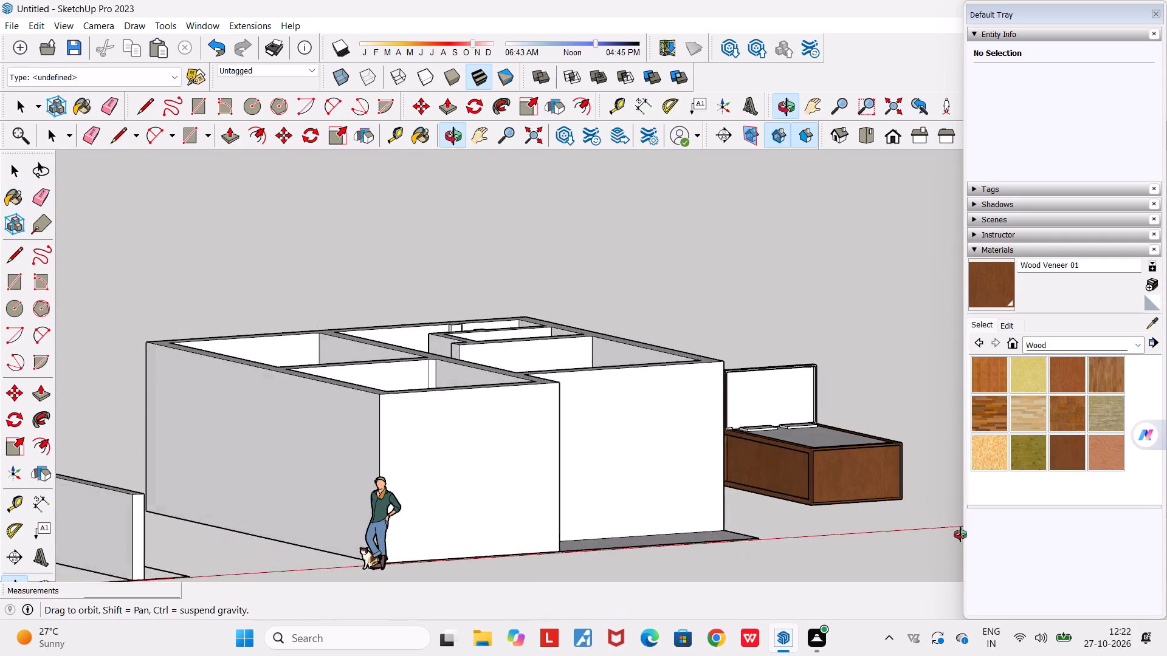
pyautogui.moveTo(960, 535); pyautogui.dragTo(997, 527, button='middle')
pyautogui.scroll(16, 900, 442)
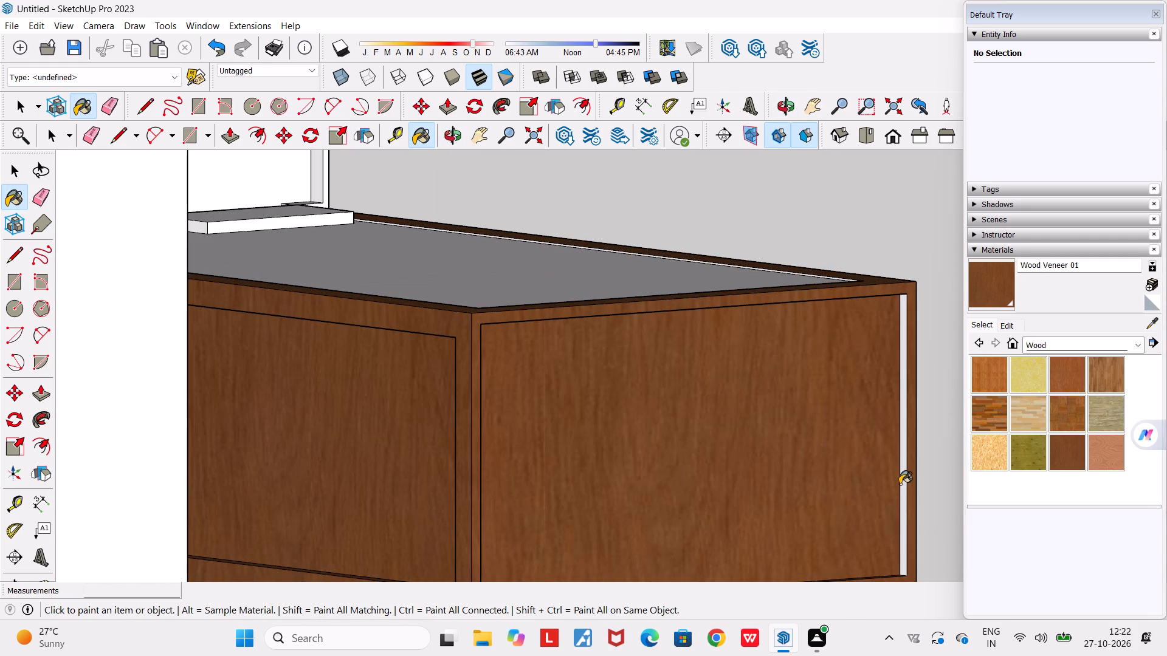
pyautogui.click(901, 480)
# Paint the frame of the long side away from the house, plus its lower and headboard-end recess edges, with Wood Veneer 01.
pyautogui.moveTo(886, 480); pyautogui.dragTo(480, 522, button='middle')
pyautogui.scroll(-1, 480, 522)
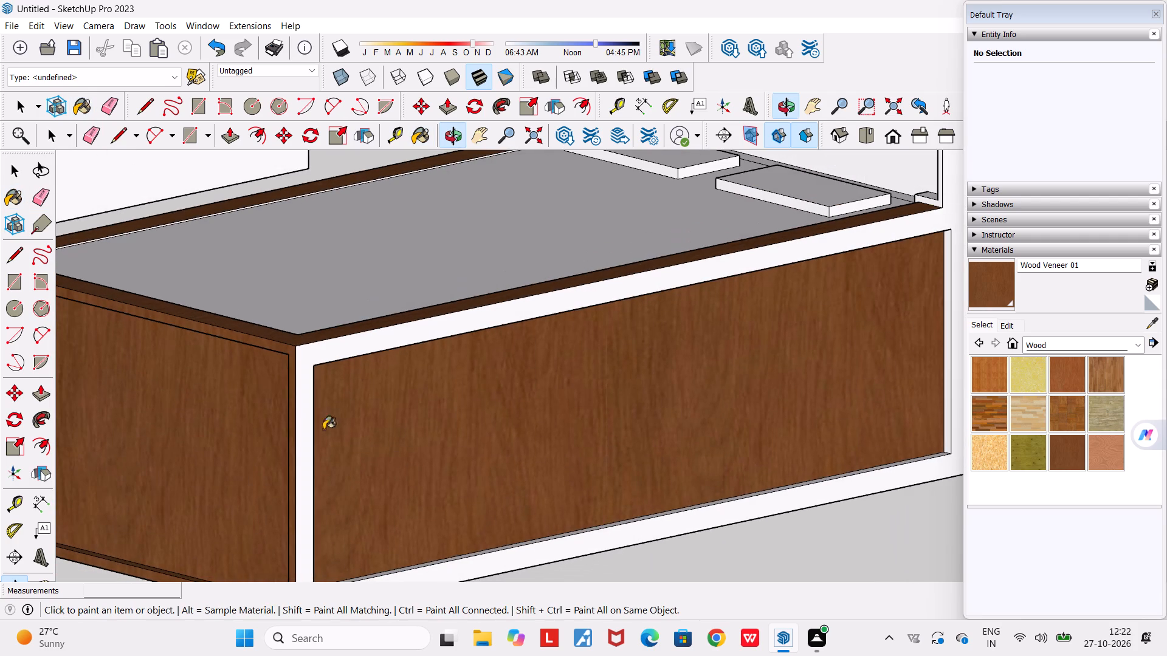
pyautogui.click(312, 349)
pyautogui.moveTo(355, 407); pyautogui.dragTo(339, 366, button='middle')
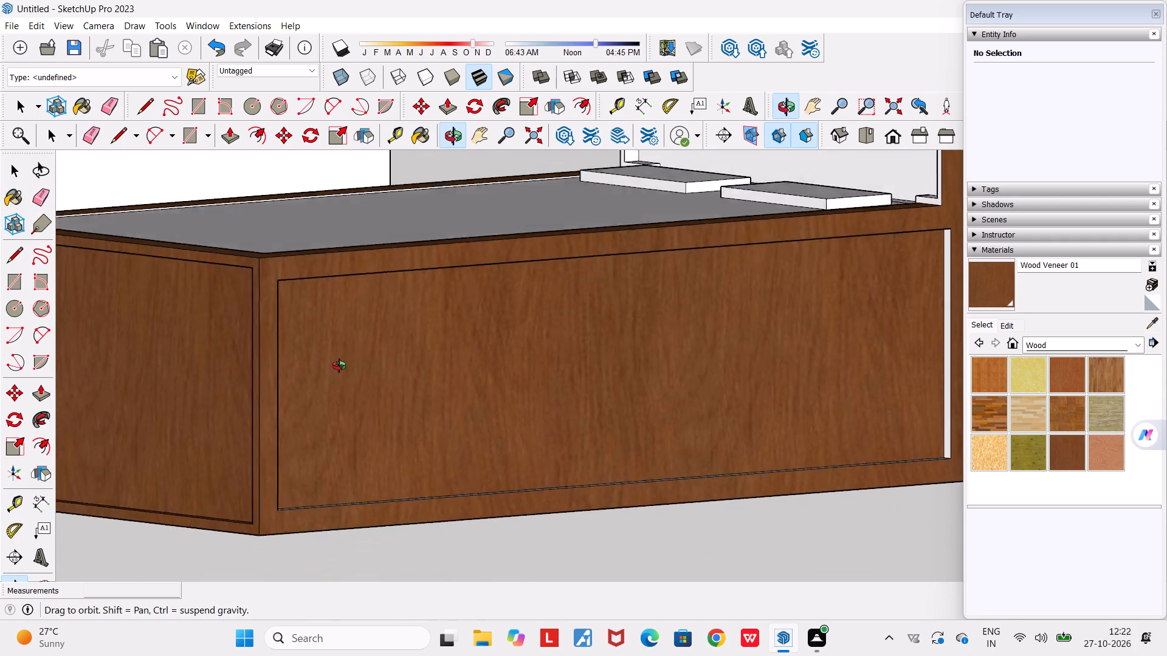
pyautogui.moveTo(339, 366); pyautogui.dragTo(427, 474, button='middle')
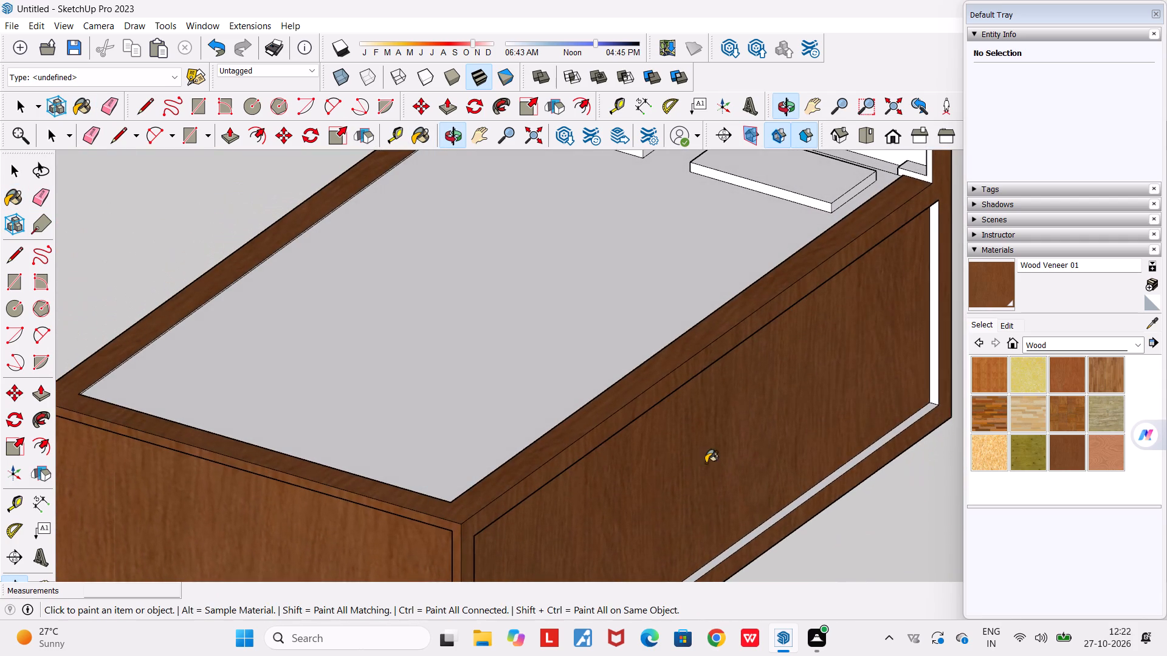
pyautogui.scroll(6, 769, 527)
pyautogui.click(771, 519)
pyautogui.scroll(-5, 772, 519)
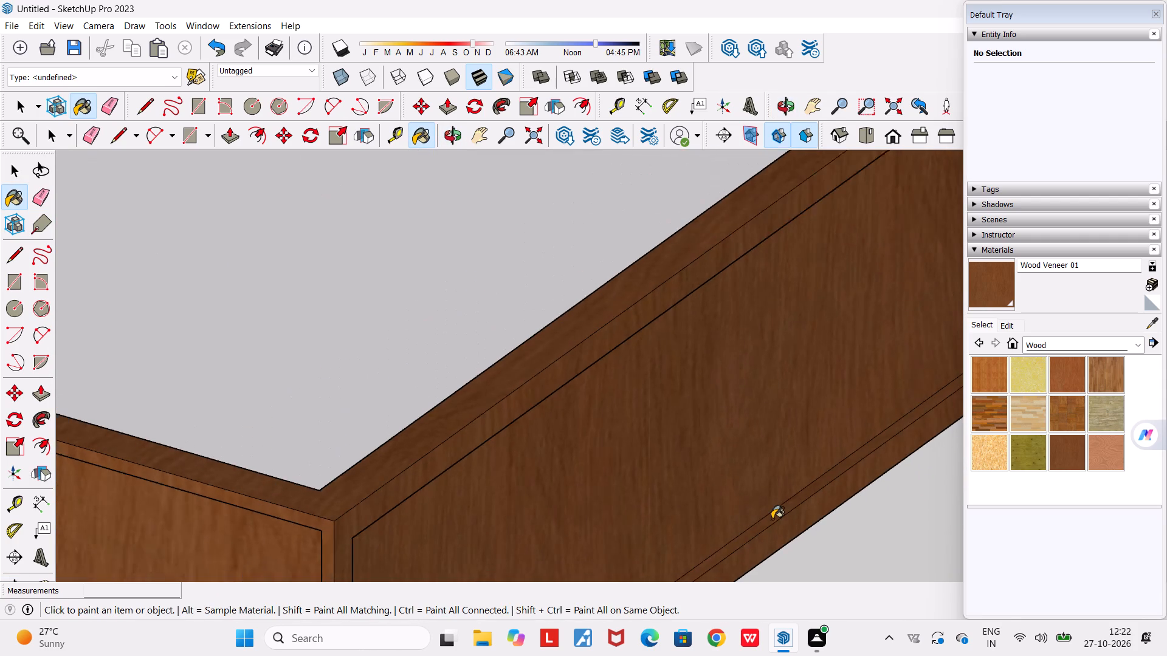
pyautogui.scroll(-8, 772, 519)
pyautogui.scroll(8, 870, 409)
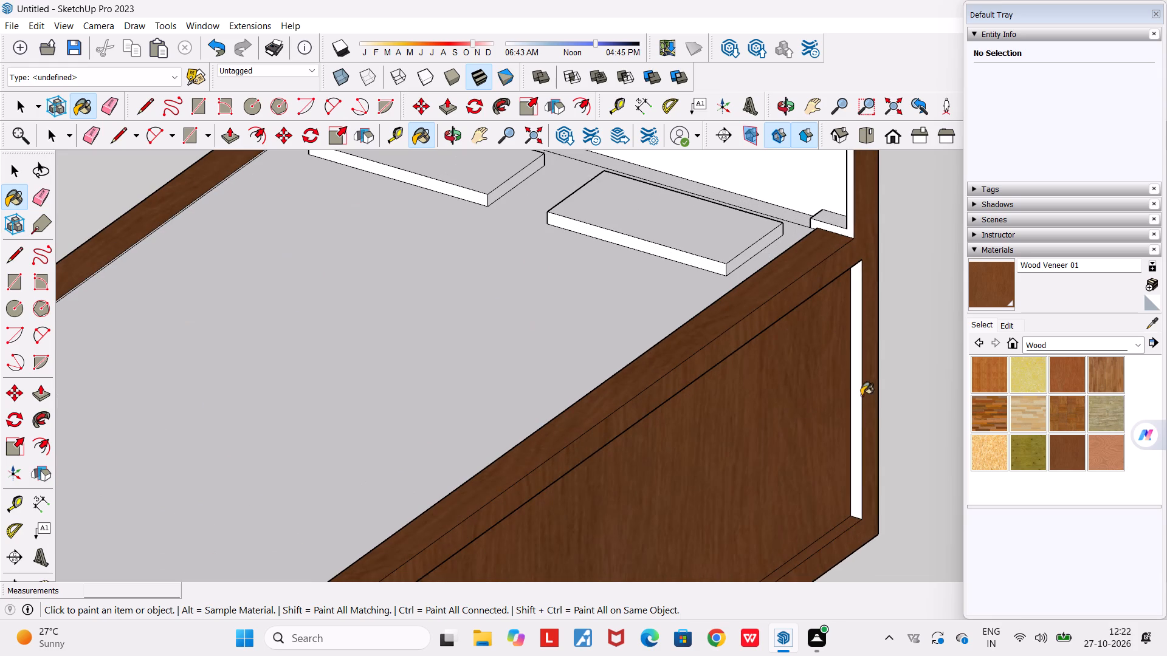
pyautogui.click(853, 389)
# Paint the same long side's upper recess edge and its foot-end vertical recess edge with Wood Veneer 01.
pyautogui.moveTo(852, 388); pyautogui.dragTo(683, 217, button='middle')
pyautogui.scroll(-8, 683, 217)
pyautogui.moveTo(549, 213); pyautogui.dragTo(577, 262, button='middle')
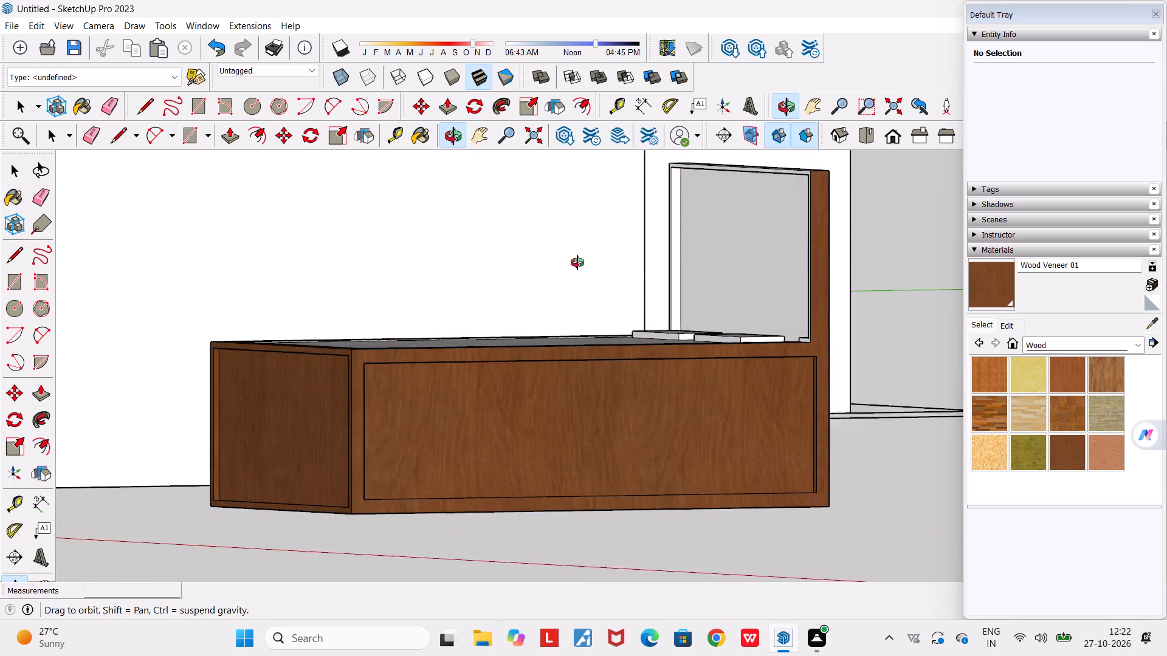
pyautogui.moveTo(577, 262); pyautogui.dragTo(616, 207, button='middle')
pyautogui.scroll(9, 621, 194)
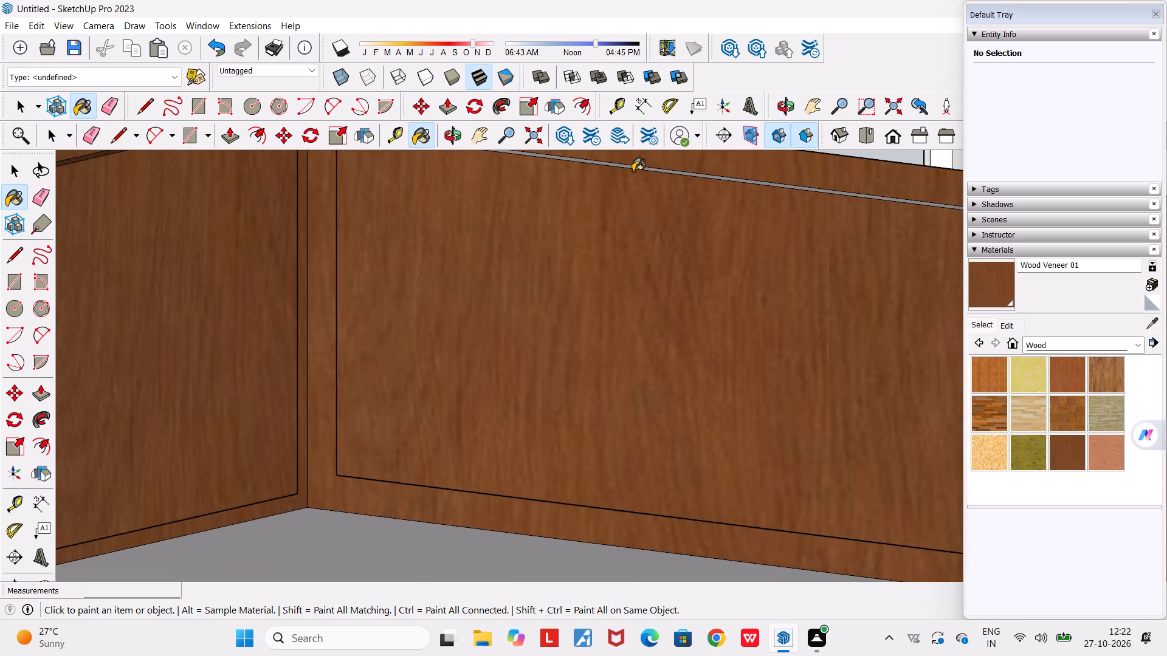
pyautogui.scroll(9, 633, 171)
pyautogui.click(636, 166)
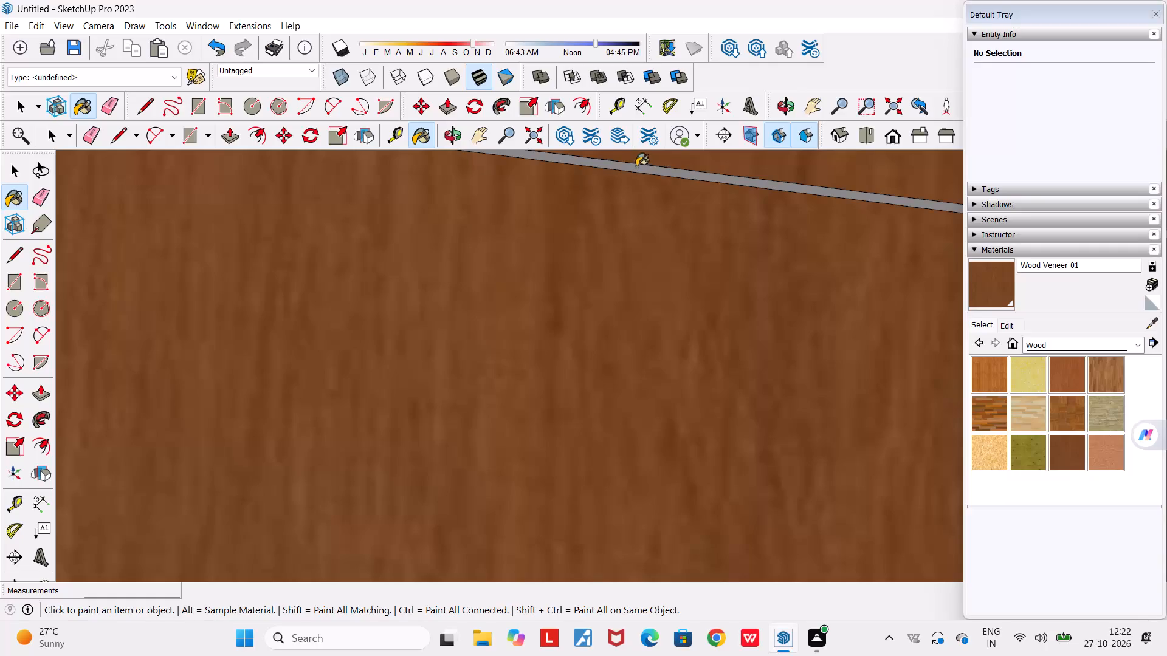
pyautogui.moveTo(639, 194); pyautogui.dragTo(607, 313, button='middle')
pyautogui.scroll(-11, 607, 313)
pyautogui.moveTo(546, 375); pyautogui.dragTo(401, 381, button='middle')
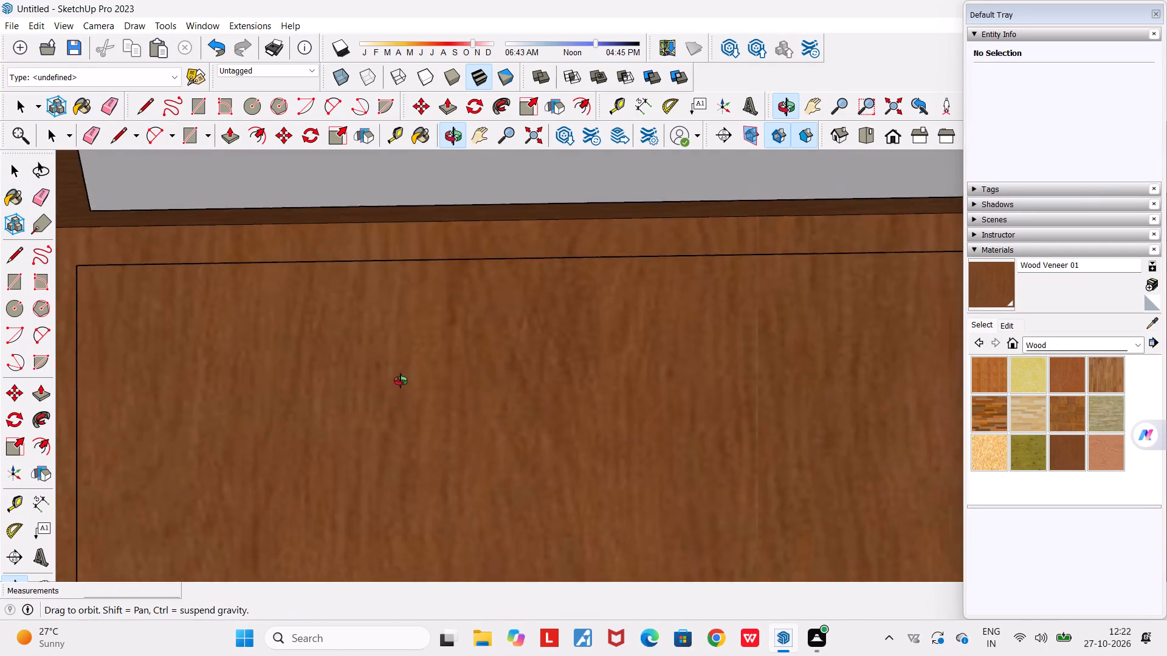
pyautogui.moveTo(401, 381); pyautogui.dragTo(369, 380, button='middle')
pyautogui.scroll(-13, 369, 380)
pyautogui.moveTo(415, 408); pyautogui.dragTo(256, 376, button='middle')
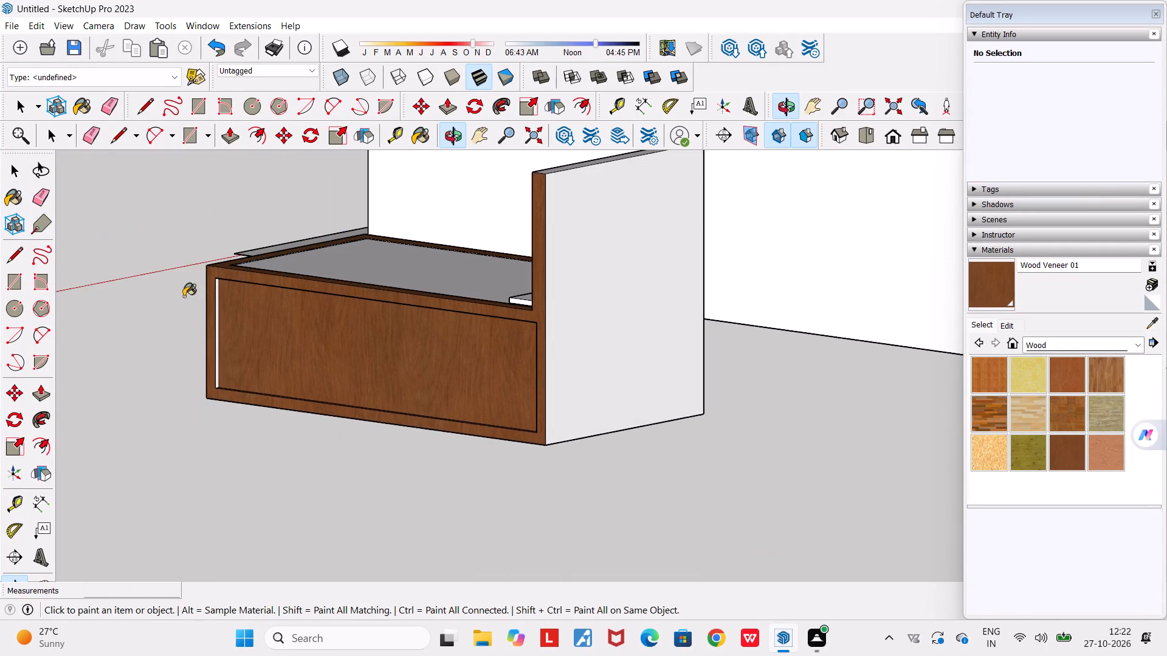
pyautogui.scroll(12, 230, 329)
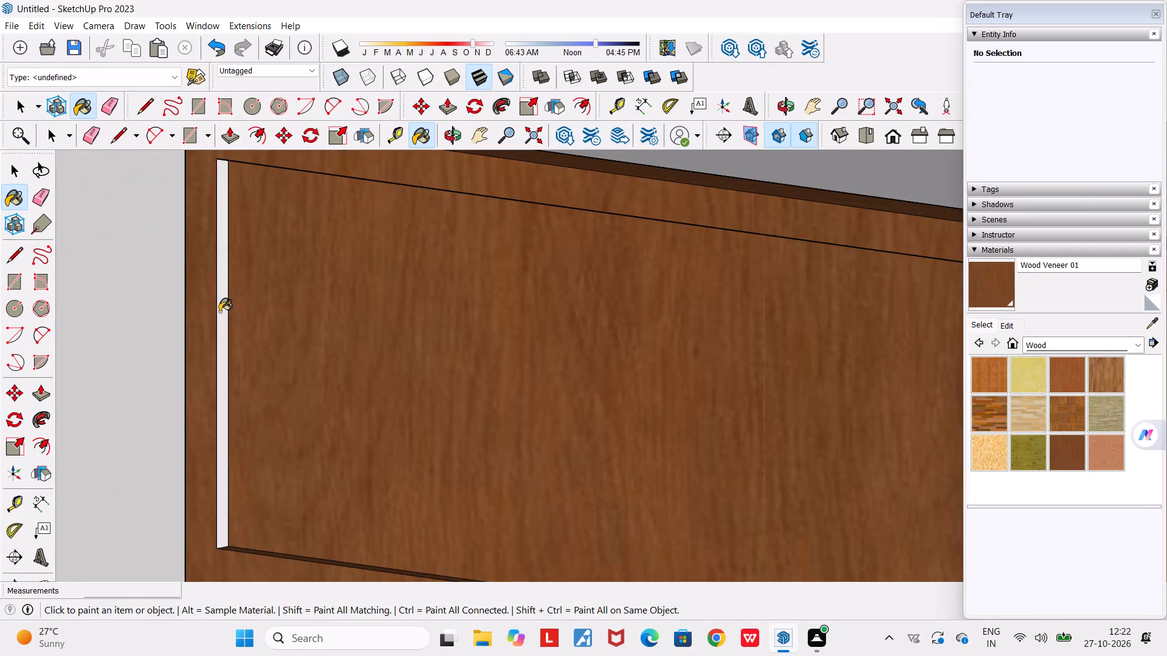
pyautogui.click(220, 311)
# Paint the headboard's back face and top edge with Wood Veneer 01.
pyautogui.scroll(-15, 256, 348)
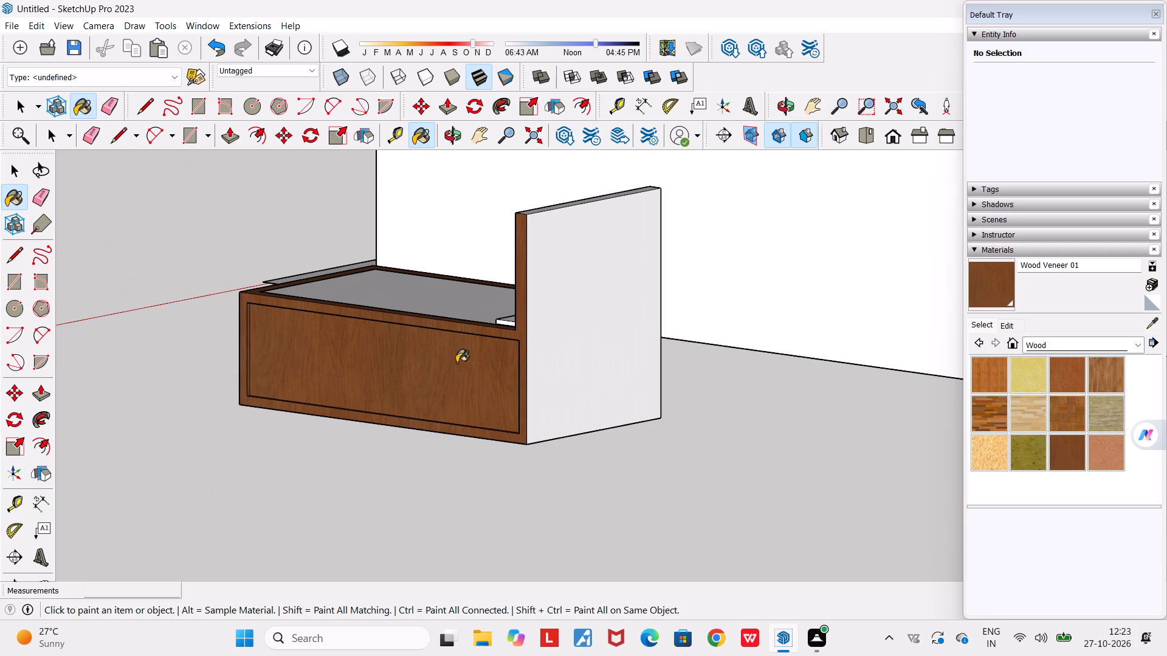
pyautogui.click(562, 347)
pyautogui.moveTo(449, 428); pyautogui.dragTo(702, 476, button='middle')
pyautogui.scroll(-4, 702, 476)
pyautogui.moveTo(662, 486); pyautogui.dragTo(663, 486, button='middle')
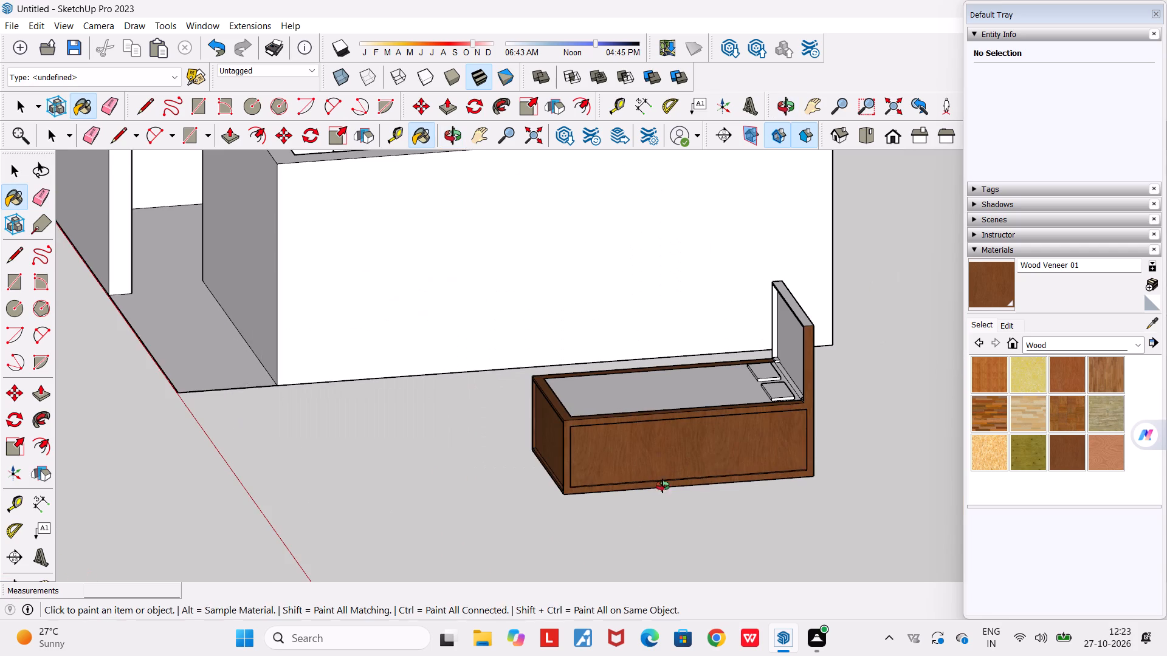
pyautogui.moveTo(663, 486); pyautogui.dragTo(1042, 508, button='middle')
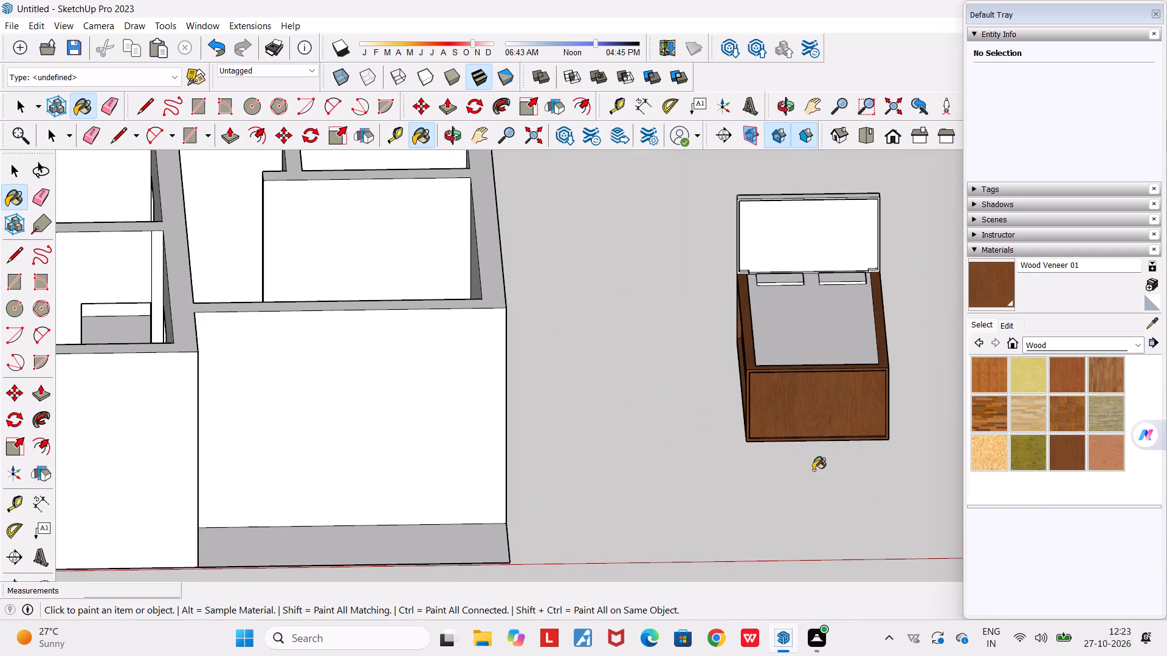
pyautogui.moveTo(838, 470); pyautogui.dragTo(1030, 455, button='middle')
pyautogui.scroll(9, 651, 175)
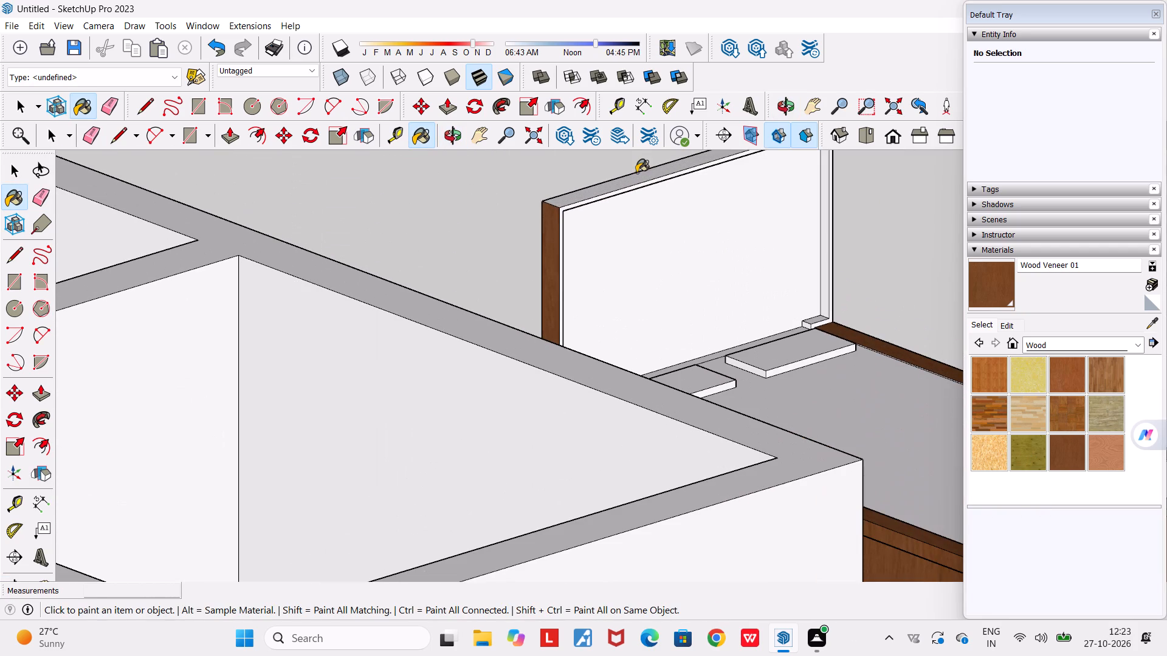
pyautogui.click(635, 177)
# Paint the headboard's front border, its house-side vertical recess edge and its upper recess edge with Wood Veneer 01.
pyautogui.scroll(4, 621, 197)
pyautogui.scroll(6, 508, 203)
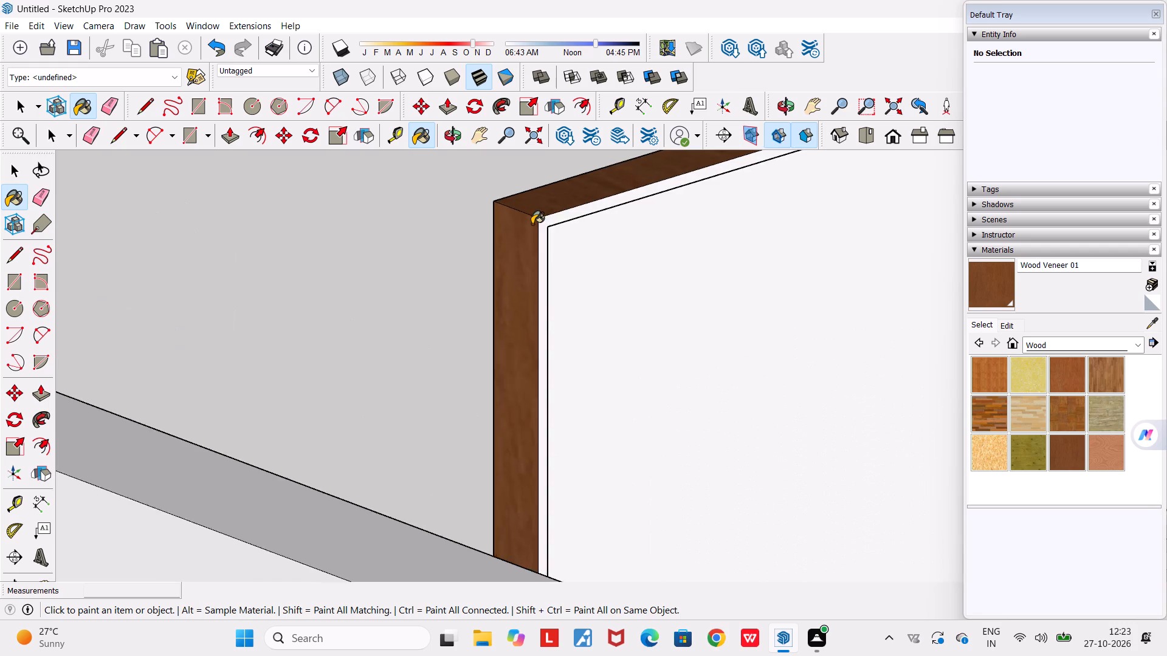
pyautogui.scroll(3, 532, 224)
pyautogui.click(552, 223)
pyautogui.moveTo(549, 277); pyautogui.dragTo(177, 184, button='middle')
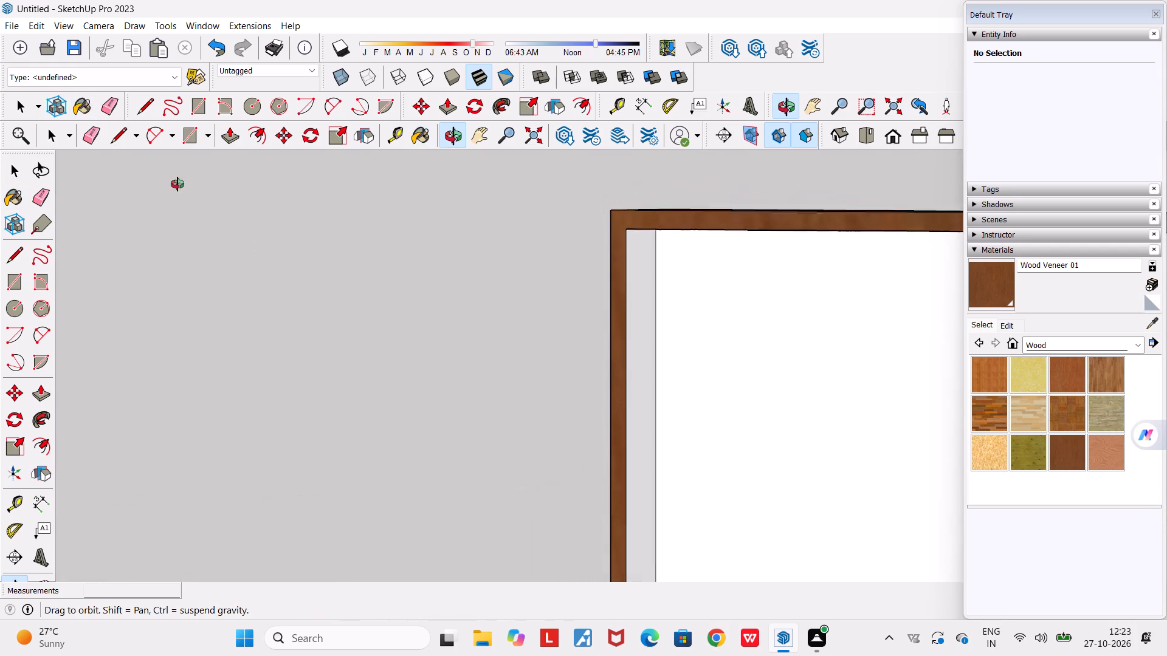
pyautogui.moveTo(177, 184); pyautogui.dragTo(177, 183, button='middle')
pyautogui.click(638, 374)
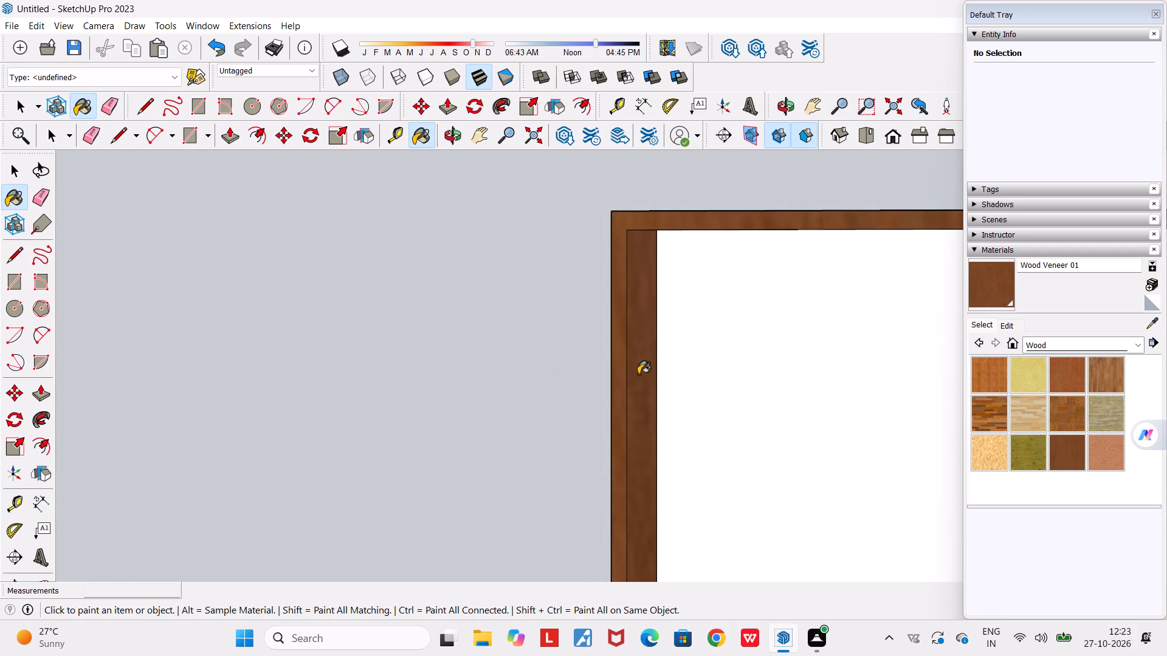
pyautogui.moveTo(635, 372); pyautogui.dragTo(581, 276, button='middle')
pyautogui.click(718, 190)
# Paint the headboard's vertical recess edge on the side away from the house with Wood Veneer 01.
pyautogui.moveTo(585, 339); pyautogui.dragTo(608, 445, button='middle')
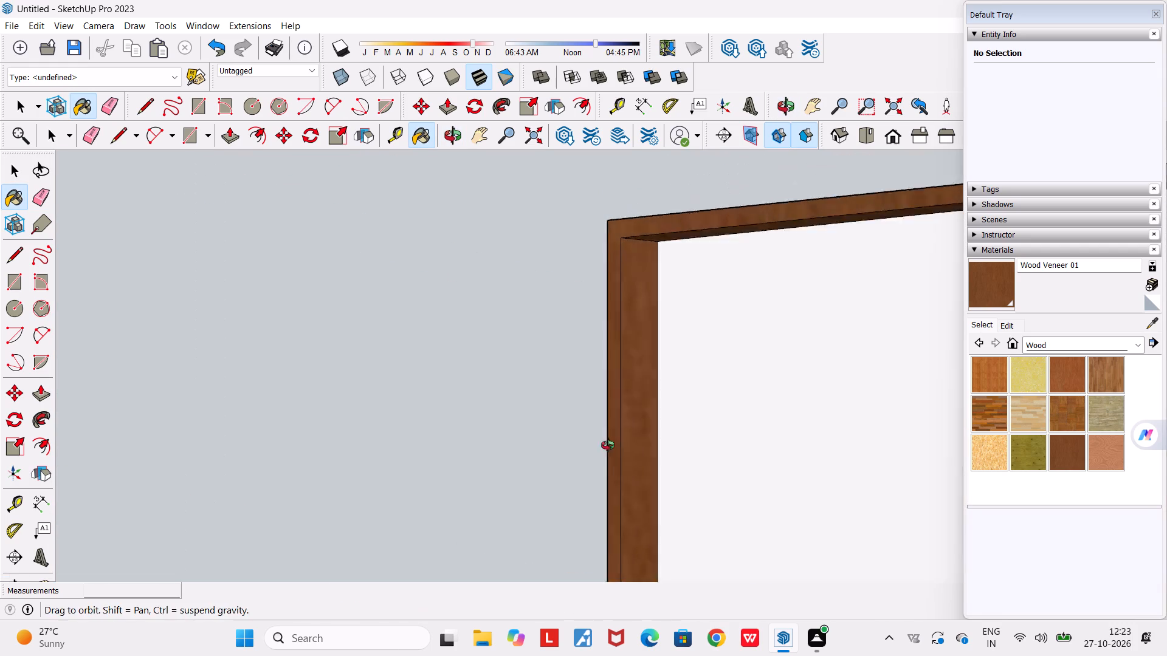
pyautogui.moveTo(608, 445); pyautogui.dragTo(733, 508, button='middle')
pyautogui.scroll(-20, 733, 508)
pyautogui.scroll(-9, 733, 508)
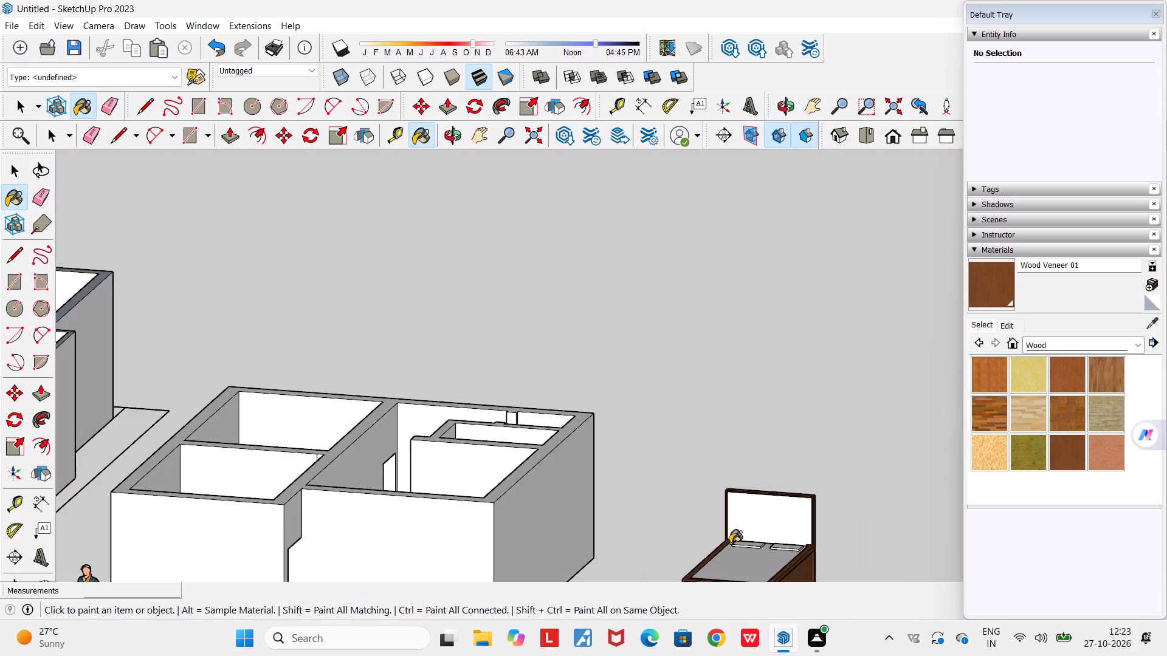
pyautogui.moveTo(729, 548); pyautogui.dragTo(928, 516, button='middle')
pyautogui.scroll(12, 836, 470)
pyautogui.scroll(5, 817, 533)
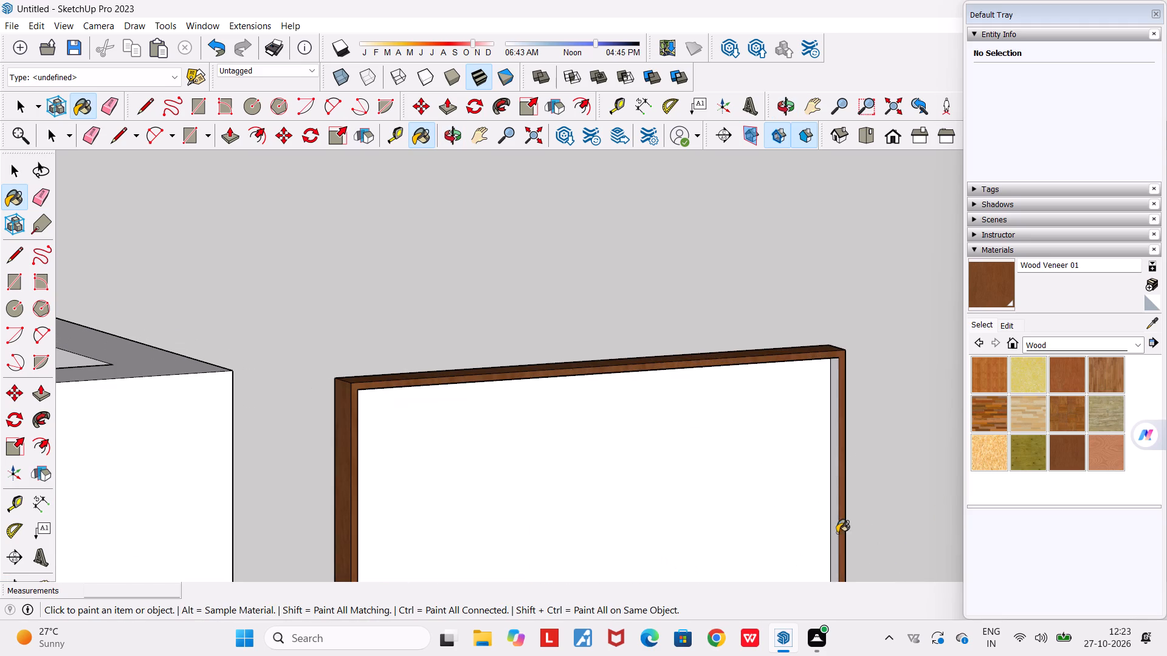
pyautogui.click(835, 504)
# Paint the small corner block farthest from the house and the ledge along the headboard's base with Wood Veneer 01.
pyautogui.scroll(-5, 836, 507)
pyautogui.moveTo(832, 520); pyautogui.dragTo(818, 655, button='middle')
pyautogui.scroll(-1, 813, 629)
pyautogui.scroll(10, 811, 460)
pyautogui.click(841, 480)
pyautogui.scroll(6, 816, 487)
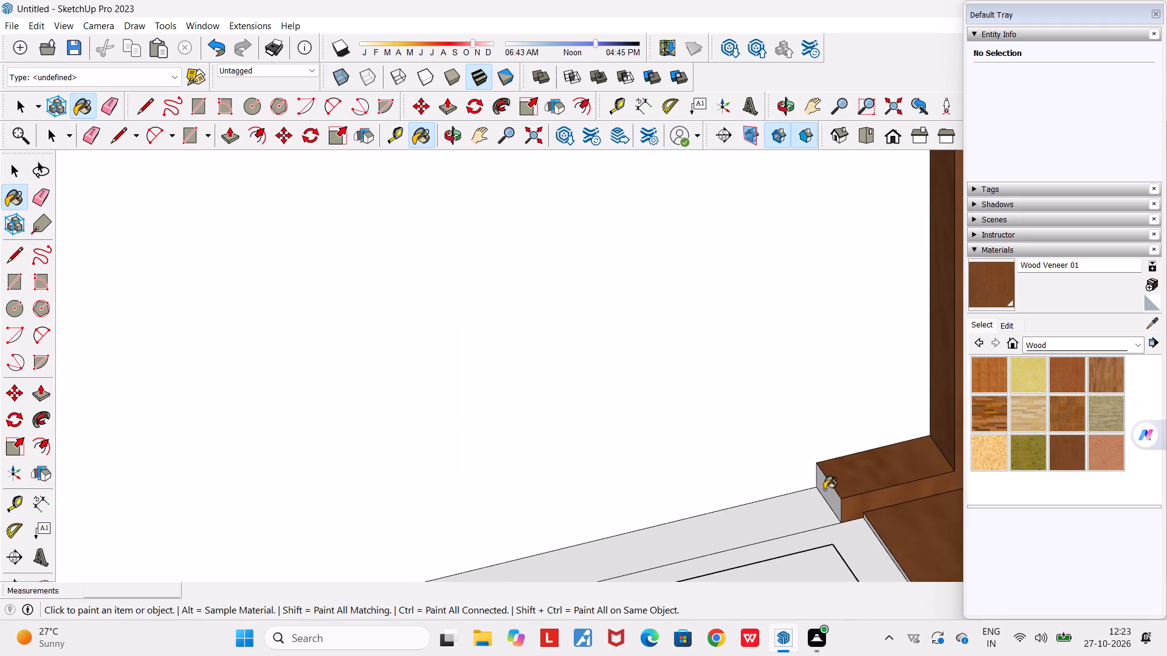
pyautogui.click(825, 490)
pyautogui.click(767, 522)
# Paint the top and end face of the small house-side corner block at the headboard's base with Wood Veneer 01.
pyautogui.scroll(-5, 766, 524)
pyautogui.moveTo(756, 525); pyautogui.dragTo(463, 575, button='middle')
pyautogui.scroll(-5, 463, 575)
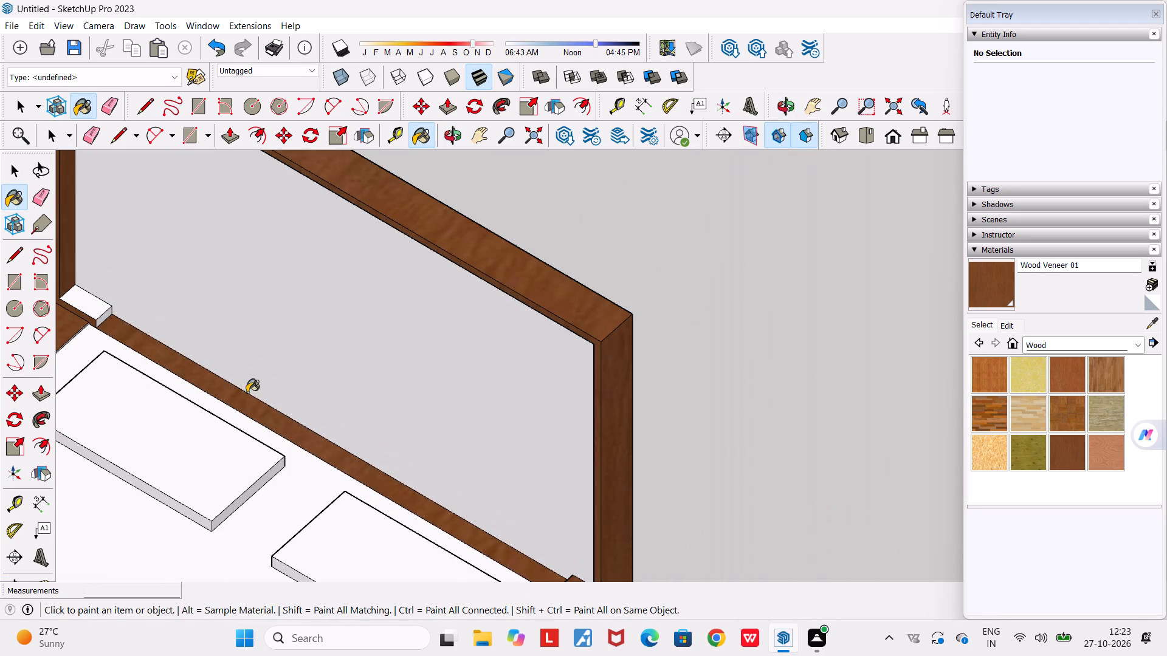
pyautogui.scroll(17, 48, 314)
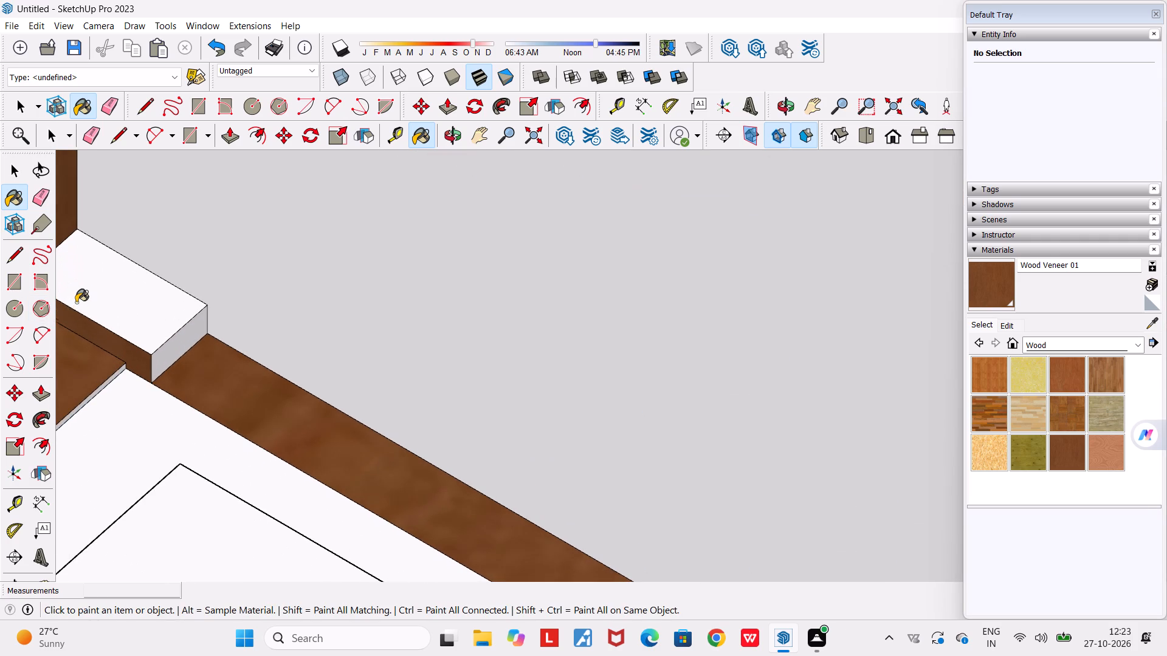
pyautogui.click(82, 297)
pyautogui.click(185, 334)
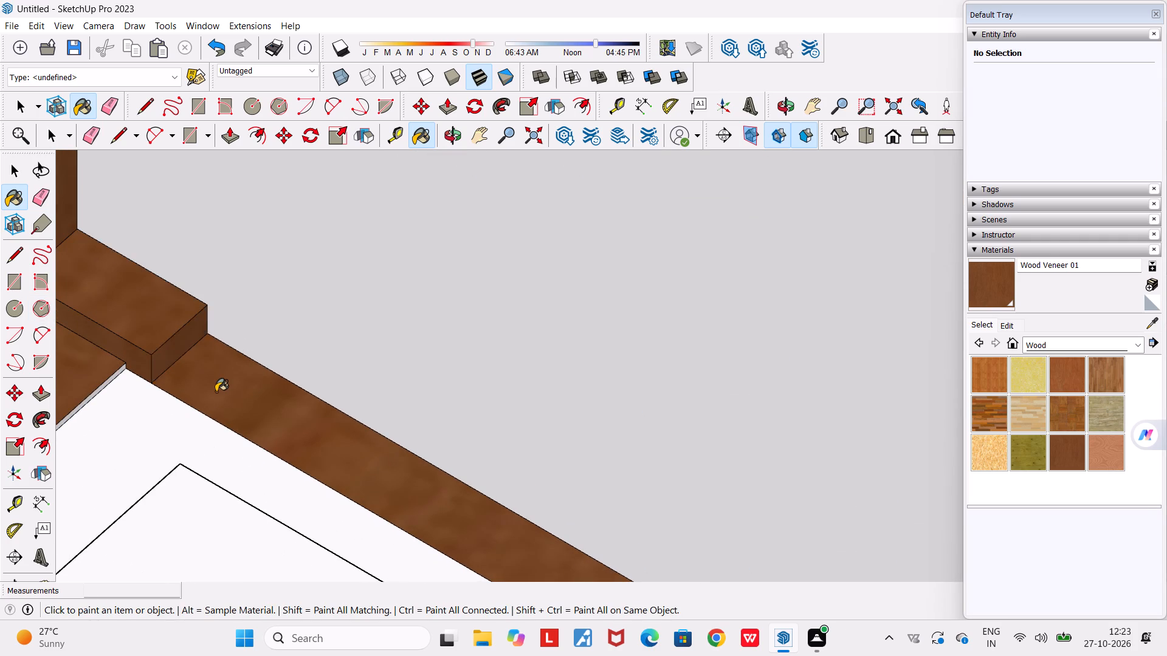
# Examine the wood-painted bed from several angles and its placement beside the row of houses.
pyautogui.scroll(-18, 216, 392)
pyautogui.moveTo(222, 430); pyautogui.dragTo(274, 412, button='middle')
pyautogui.scroll(-10, 274, 412)
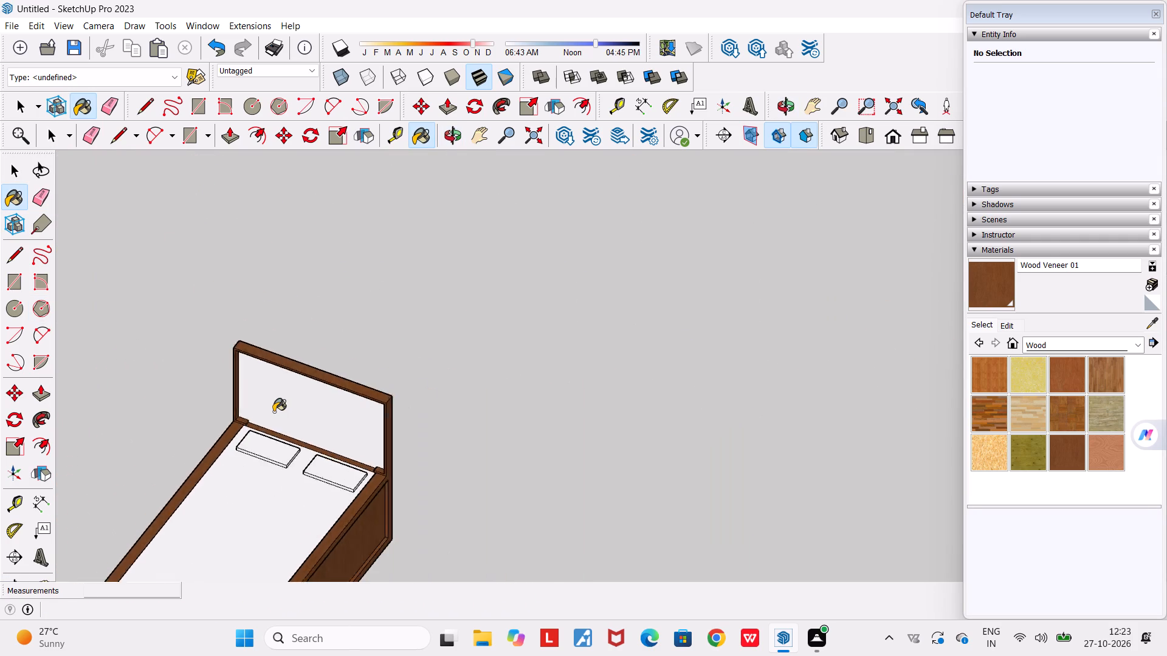
pyautogui.scroll(-13, 274, 412)
pyautogui.moveTo(238, 519); pyautogui.dragTo(405, 505, button='middle')
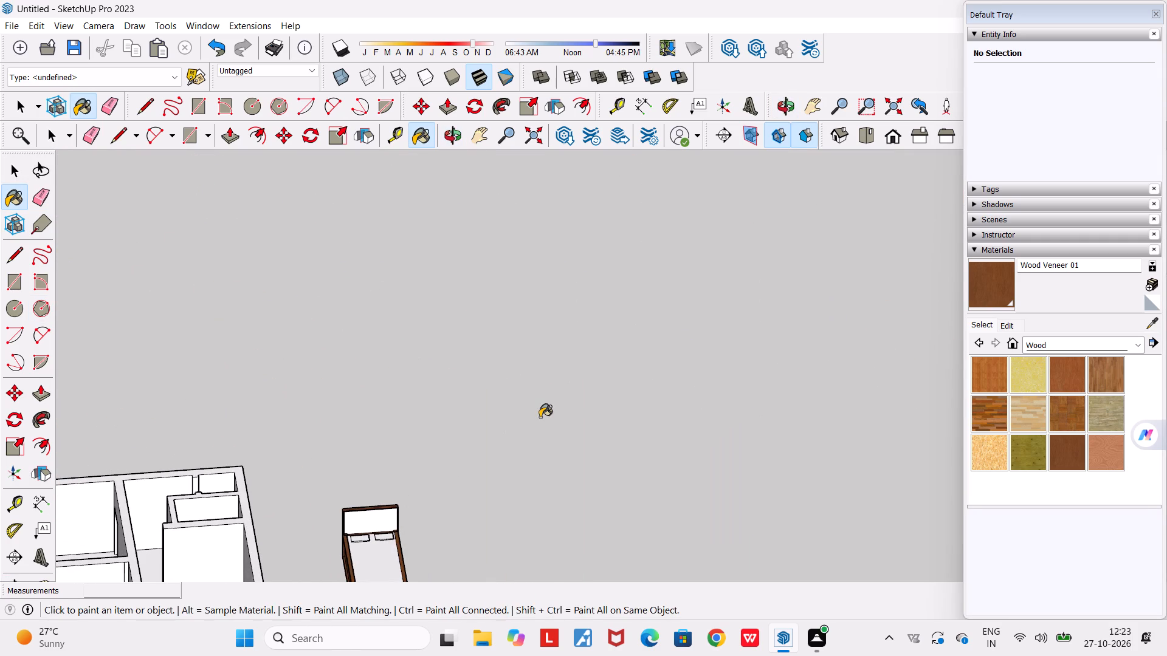
pyautogui.press('space')
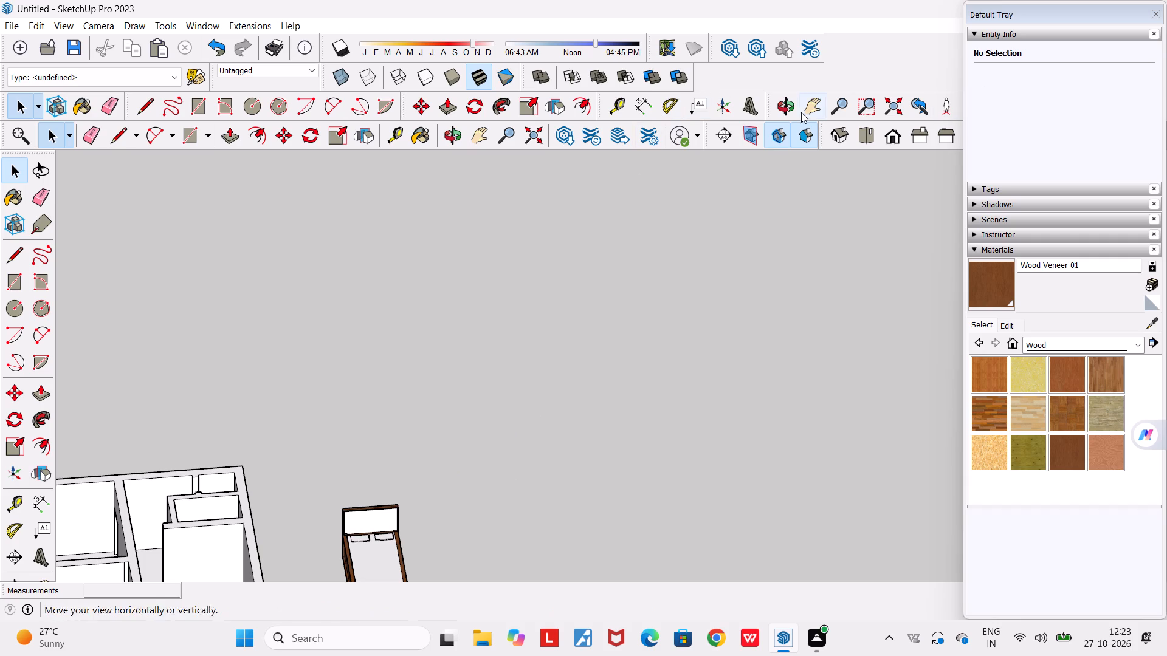
pyautogui.click(808, 106)
pyautogui.moveTo(470, 434); pyautogui.dragTo(565, 189)
pyautogui.moveTo(627, 425); pyautogui.dragTo(576, 476, button='middle')
pyautogui.scroll(7, 469, 258)
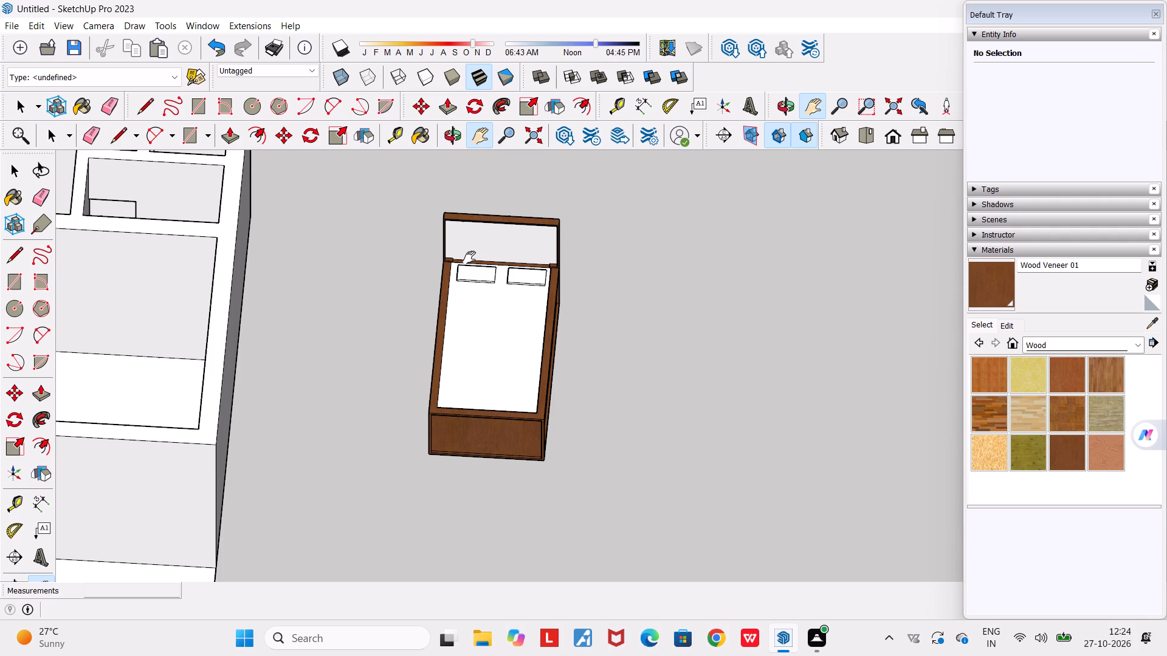
pyautogui.scroll(-2, 778, 381)
pyautogui.moveTo(650, 459); pyautogui.dragTo(646, 456, button='middle')
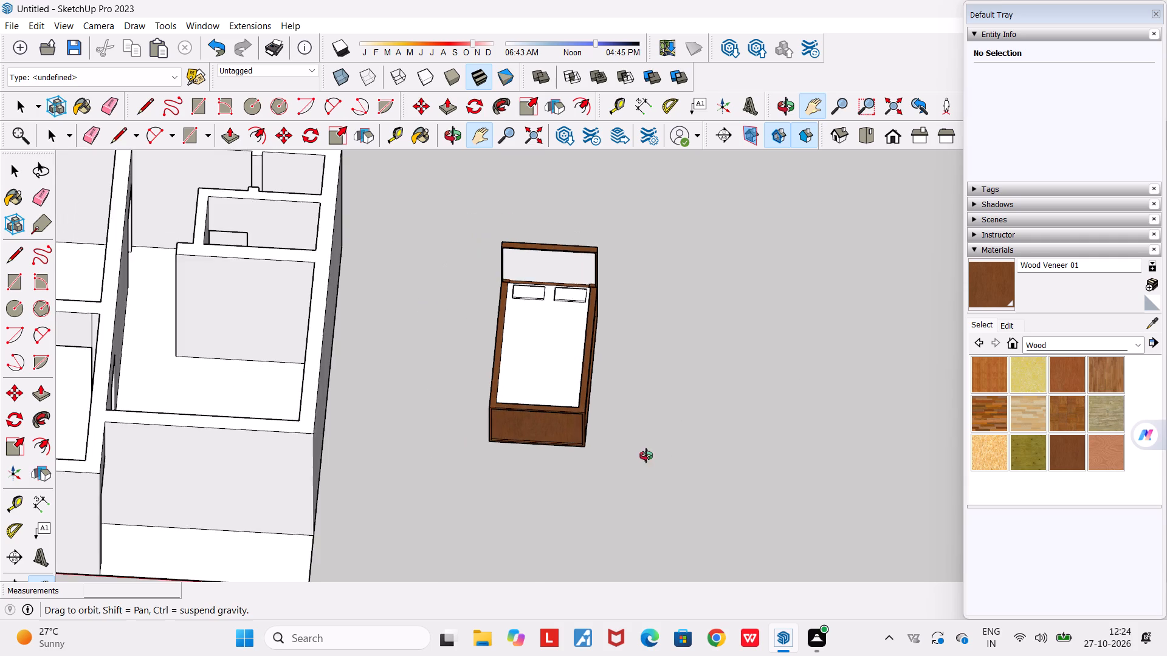
pyautogui.moveTo(646, 456); pyautogui.dragTo(793, 347, button='middle')
pyautogui.scroll(-4, 796, 349)
pyautogui.scroll(5, 749, 395)
pyautogui.moveTo(726, 410); pyautogui.dragTo(839, 425, button='middle')
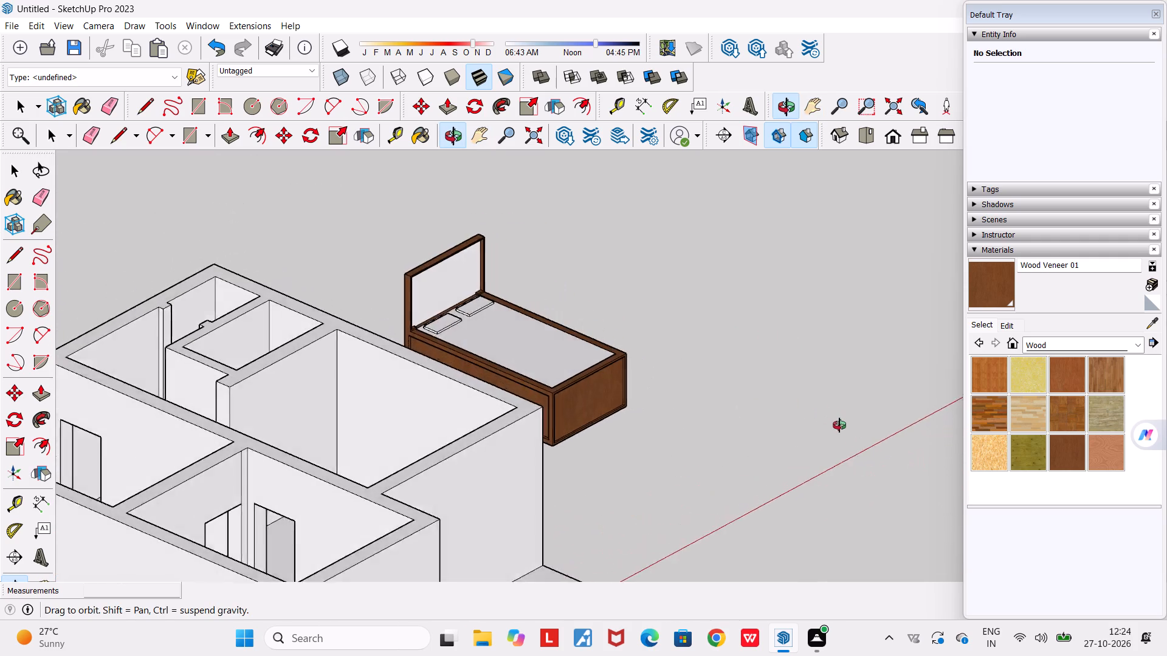
pyautogui.moveTo(839, 425); pyautogui.dragTo(850, 416, button='middle')
pyautogui.scroll(-5, 845, 413)
pyautogui.moveTo(821, 411); pyautogui.dragTo(342, 366, button='middle')
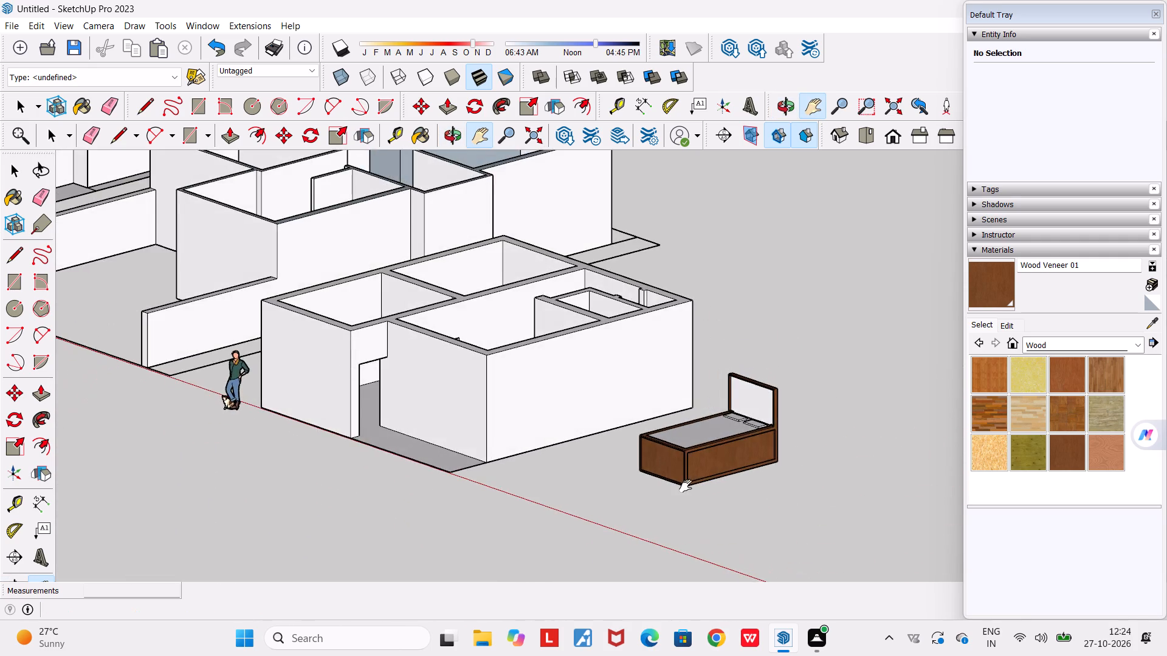
pyautogui.scroll(6, 686, 486)
pyautogui.moveTo(774, 541); pyautogui.dragTo(724, 538, button='middle')
pyautogui.scroll(7, 585, 437)
pyautogui.moveTo(583, 437); pyautogui.dragTo(399, 417, button='middle')
pyautogui.scroll(-8, 399, 417)
pyautogui.moveTo(563, 477); pyautogui.dragTo(694, 502, button='middle')
pyautogui.scroll(-5, 694, 502)
pyautogui.moveTo(693, 521); pyautogui.dragTo(883, 524, button='middle')
pyautogui.scroll(-7, 883, 524)
pyautogui.moveTo(859, 490); pyautogui.dragTo(884, 491, button='middle')
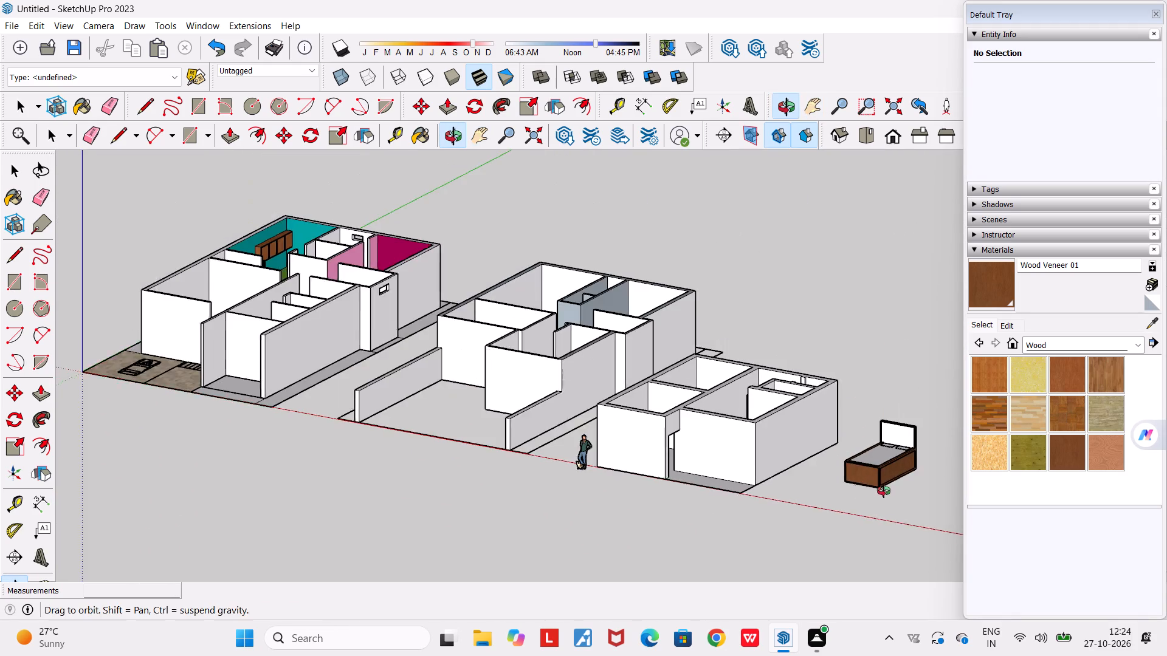
pyautogui.moveTo(884, 491); pyautogui.dragTo(890, 491, button='middle')
pyautogui.scroll(3, 914, 464)
pyautogui.scroll(-7, 914, 464)
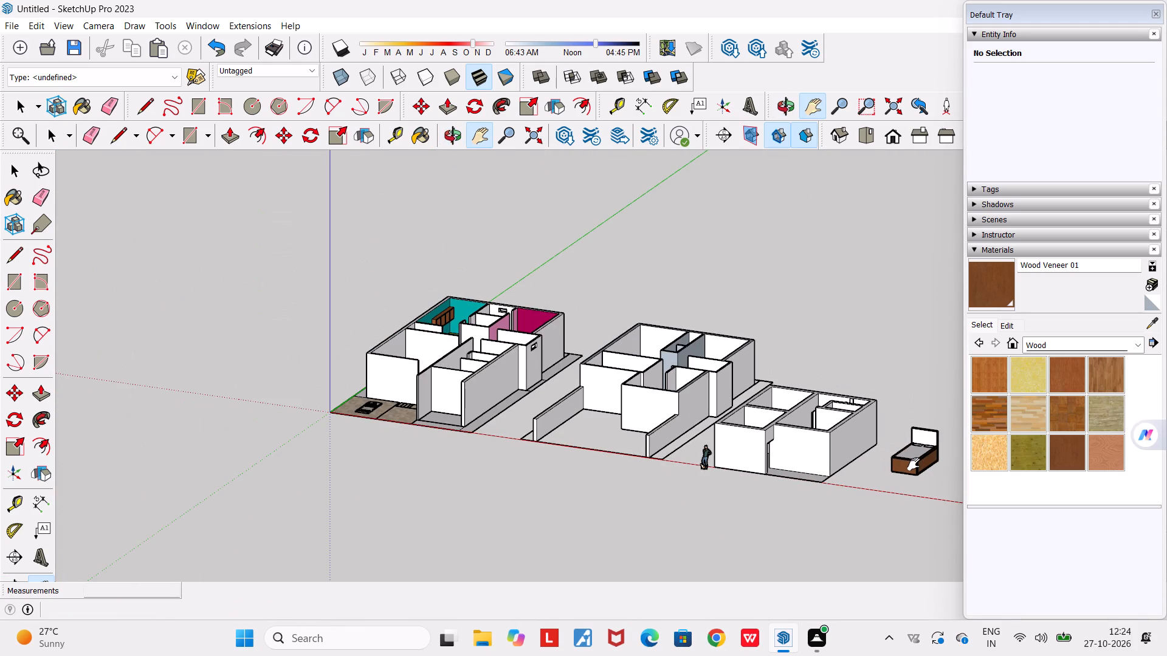
pyautogui.scroll(6, 914, 464)
# Make the whole bed, including frame, headboard, mattress and pillows, into one component that replaces the selection.
pyautogui.press('space')
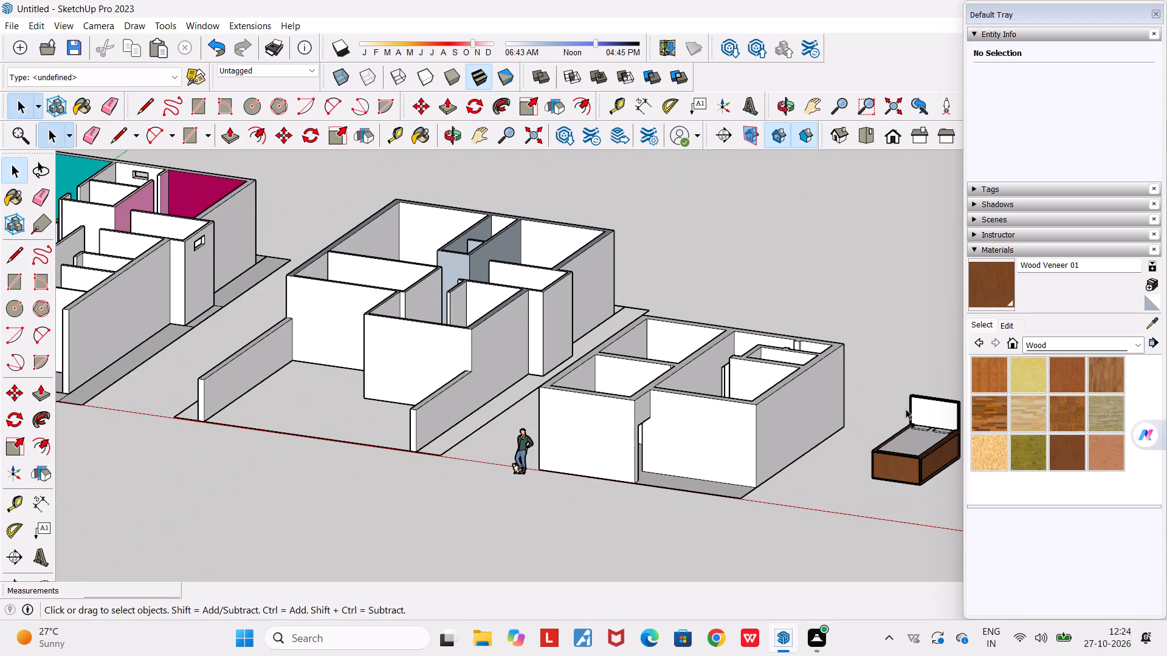
pyautogui.write('bh')
pyautogui.moveTo(906, 407); pyautogui.dragTo(538, 353)
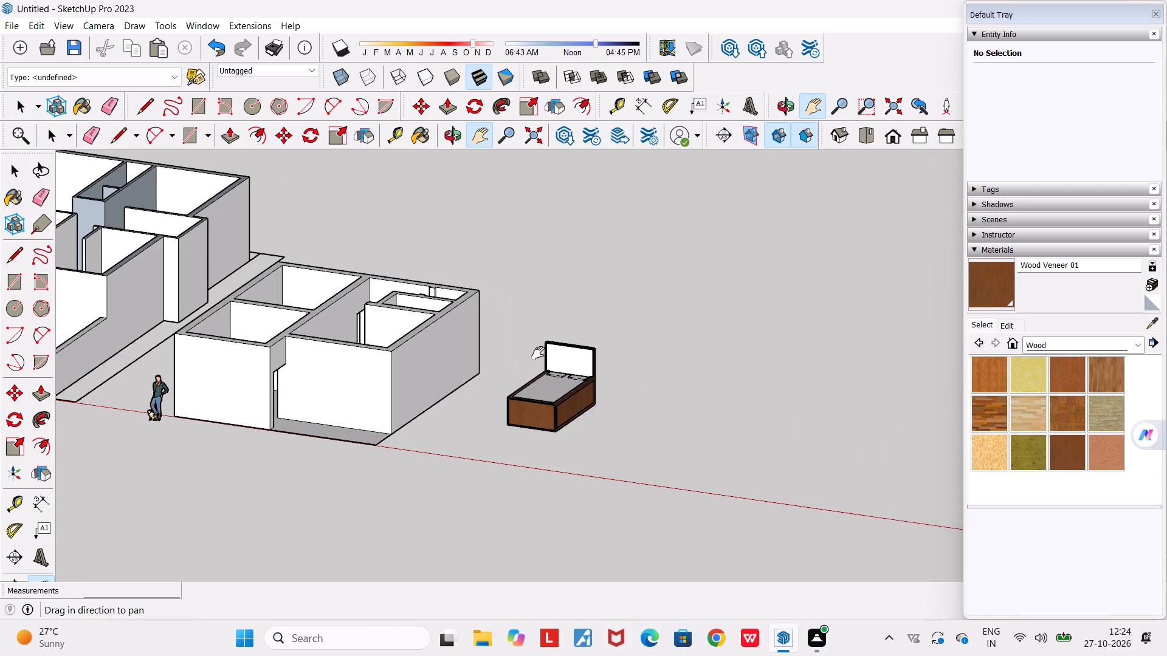
pyautogui.moveTo(538, 353); pyautogui.dragTo(536, 353)
pyautogui.scroll(1, 573, 497)
pyautogui.moveTo(573, 497); pyautogui.dragTo(759, 536, button='middle')
pyautogui.scroll(7, 675, 406)
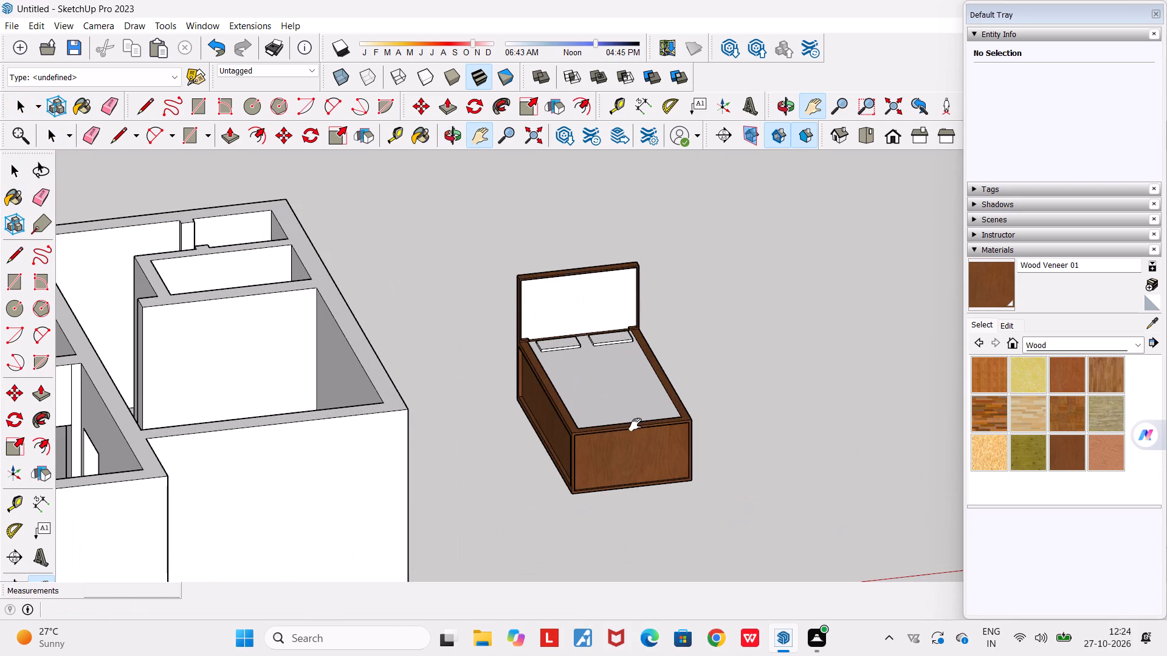
pyautogui.press('space')
pyautogui.press('space')
pyautogui.tripleClick(622, 437)
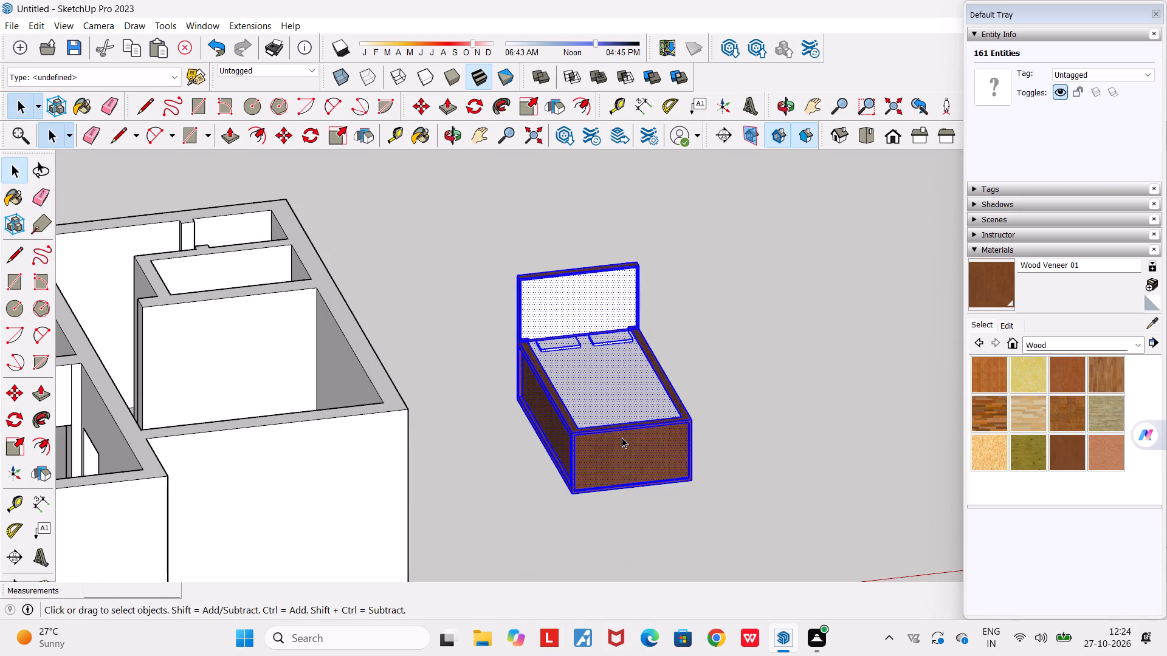
pyautogui.rightClick(622, 437)
pyautogui.click(640, 310)
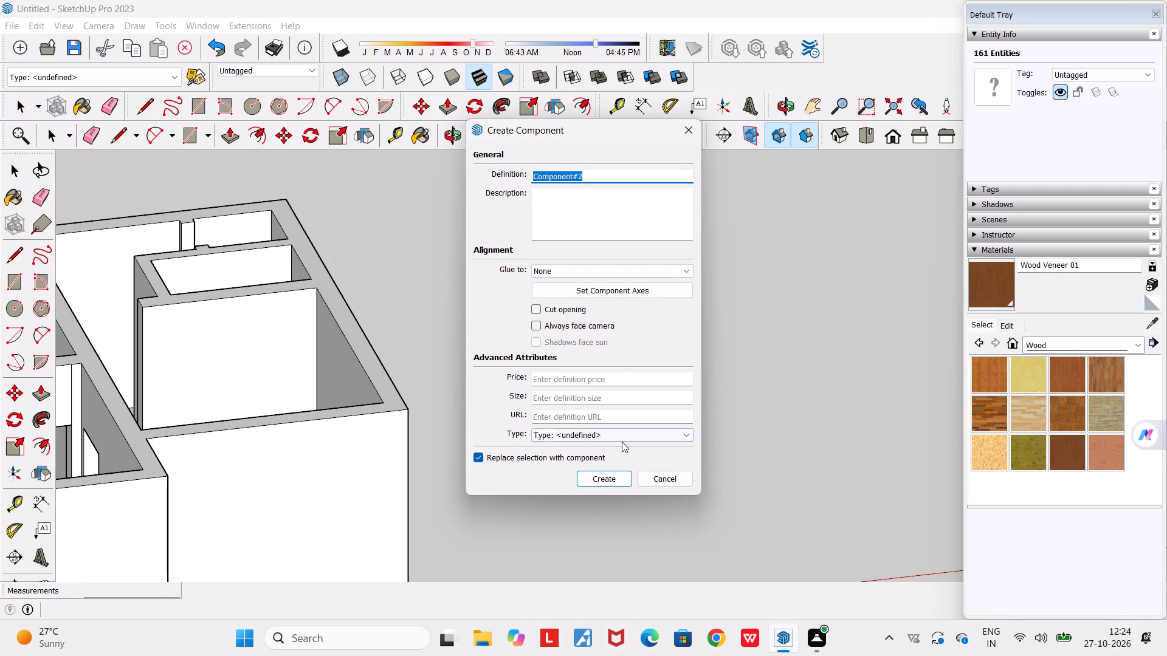
pyautogui.click(610, 474)
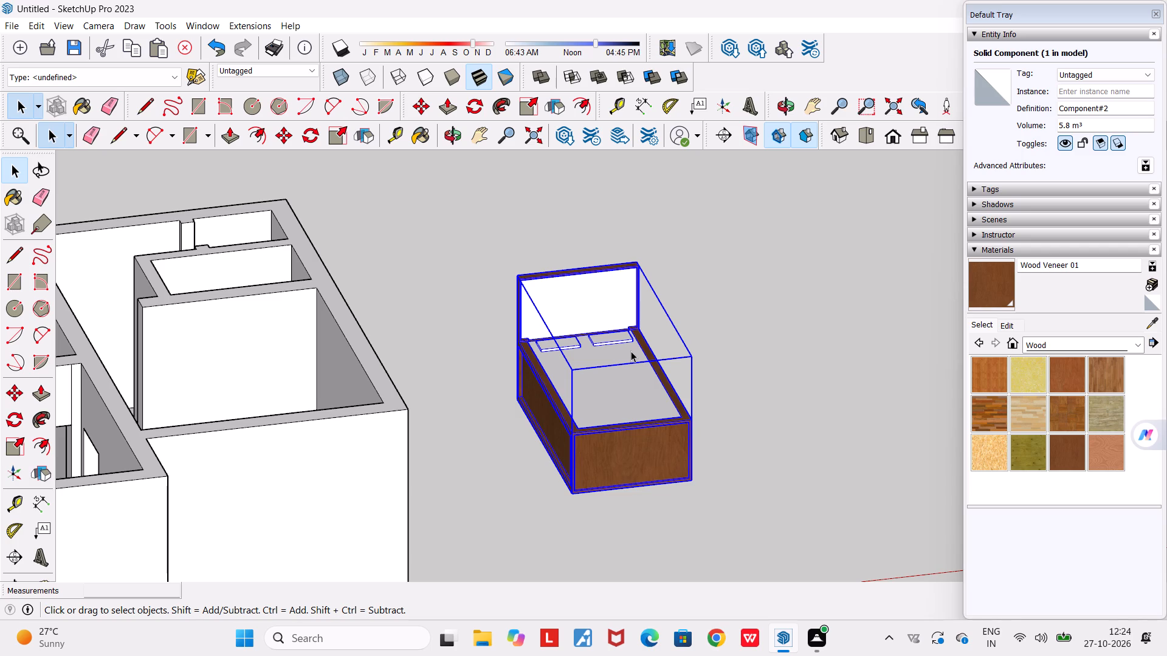
pyautogui.click(408, 338)
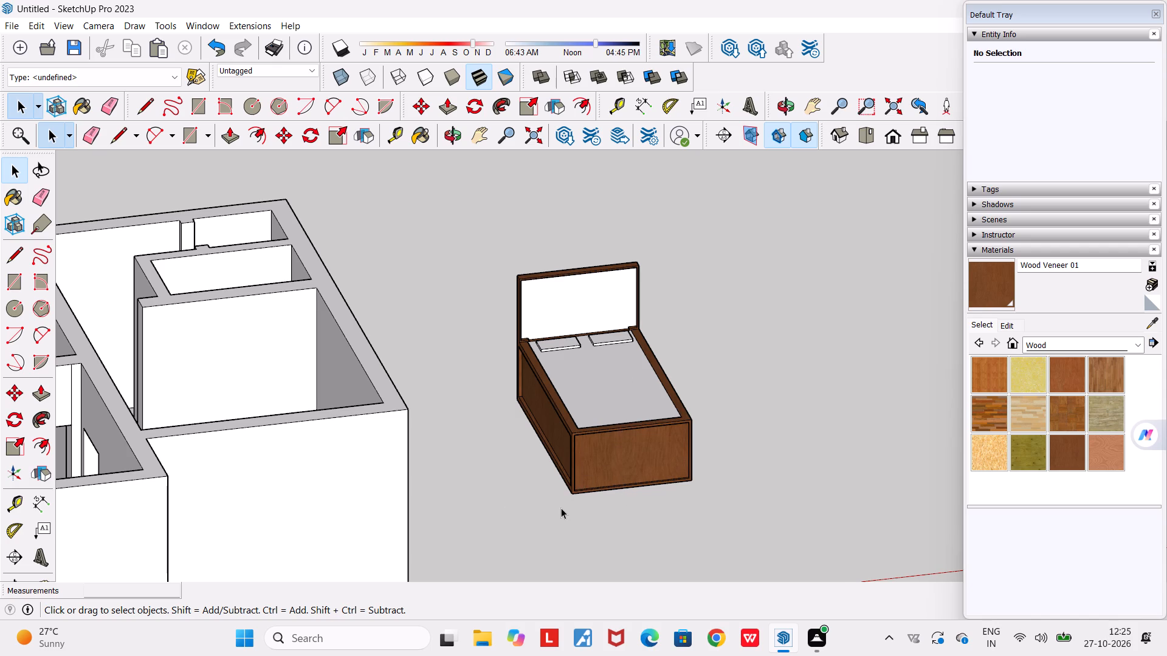
# Examine the bed component and its position relative to the neighbouring house from several angles.
pyautogui.scroll(-2, 561, 508)
pyautogui.moveTo(570, 528); pyautogui.dragTo(480, 572, button='middle')
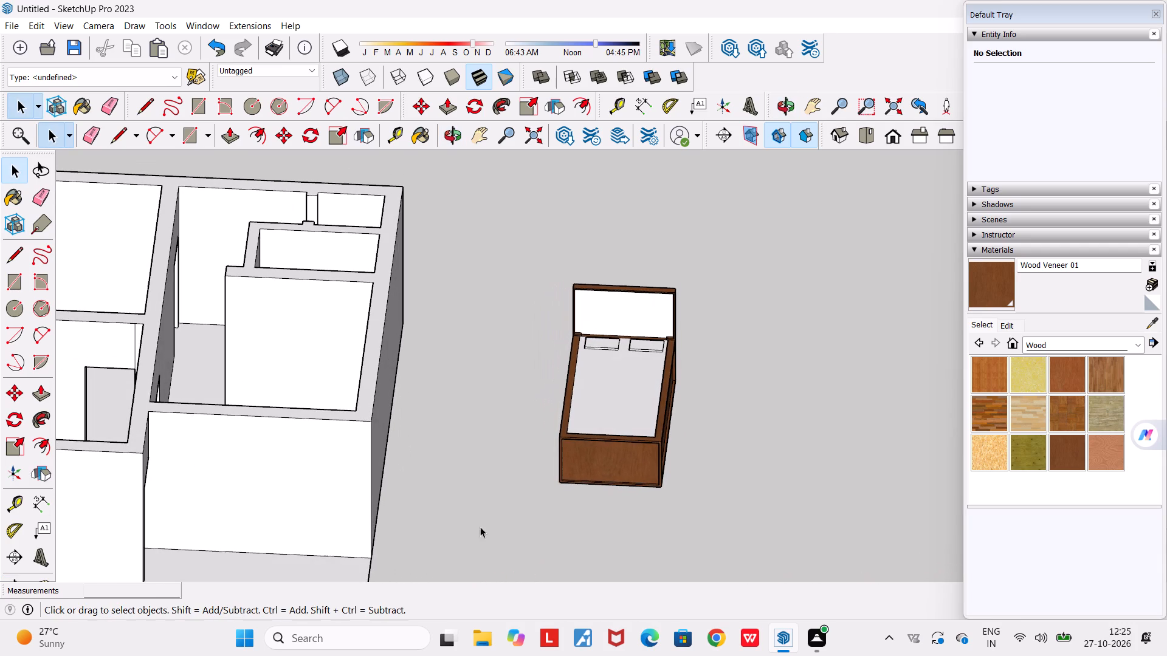
pyautogui.scroll(4, 486, 511)
pyautogui.moveTo(504, 520); pyautogui.dragTo(602, 525, button='middle')
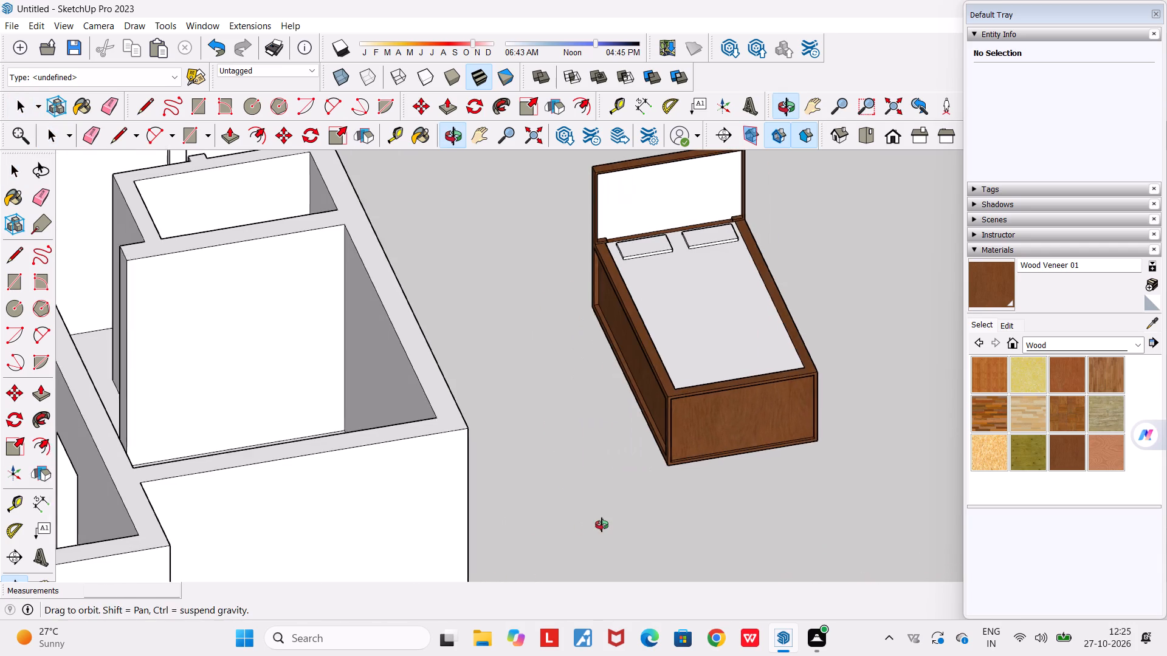
pyautogui.moveTo(602, 525); pyautogui.dragTo(603, 524, button='middle')
pyautogui.scroll(-3, 597, 521)
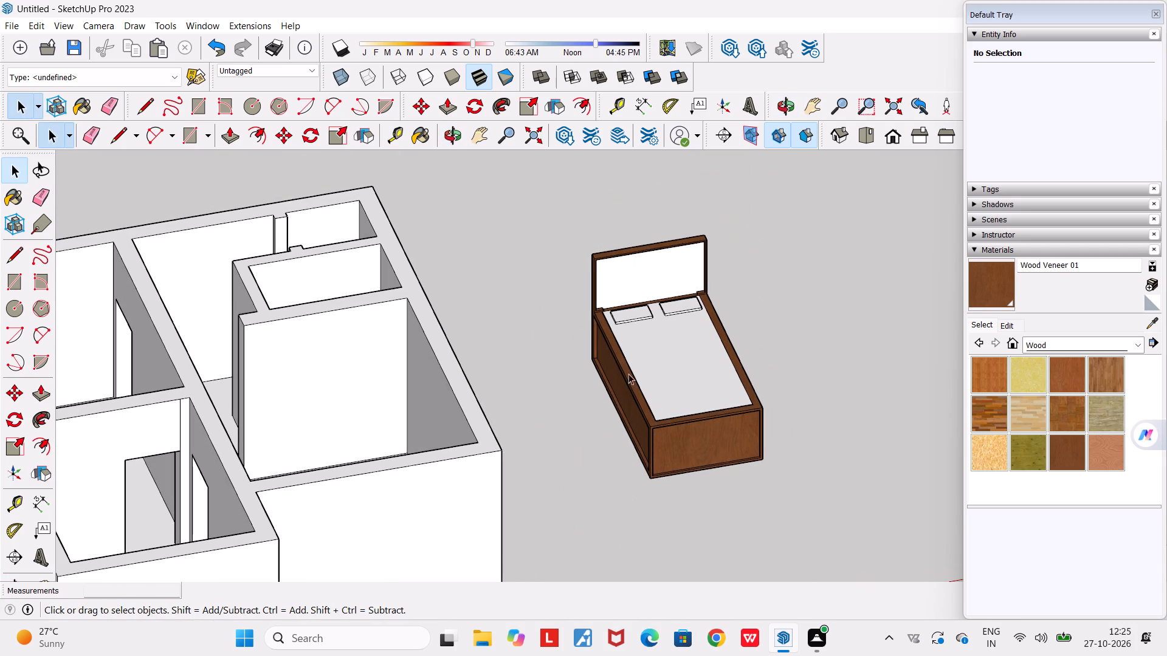
pyautogui.scroll(3, 628, 351)
pyautogui.moveTo(626, 349); pyautogui.dragTo(633, 250, button='middle')
pyautogui.scroll(-3, 633, 250)
pyautogui.moveTo(778, 486); pyautogui.dragTo(743, 480, button='middle')
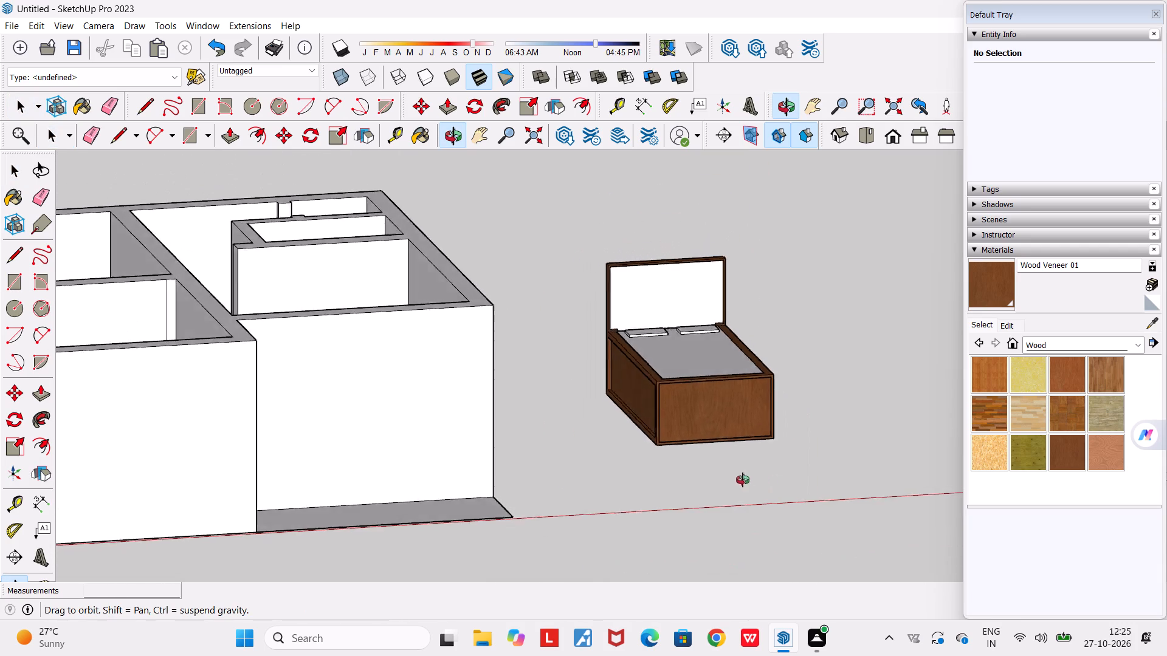
pyautogui.moveTo(743, 480); pyautogui.dragTo(530, 482, button='middle')
pyautogui.scroll(-3, 530, 482)
pyautogui.scroll(1, 610, 482)
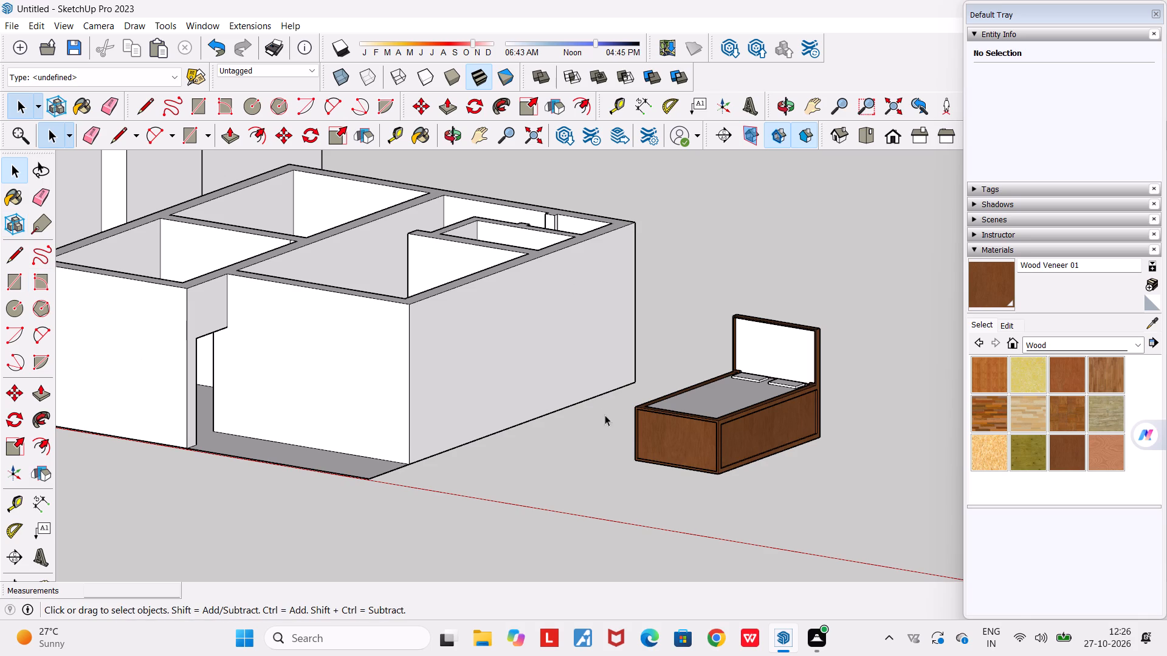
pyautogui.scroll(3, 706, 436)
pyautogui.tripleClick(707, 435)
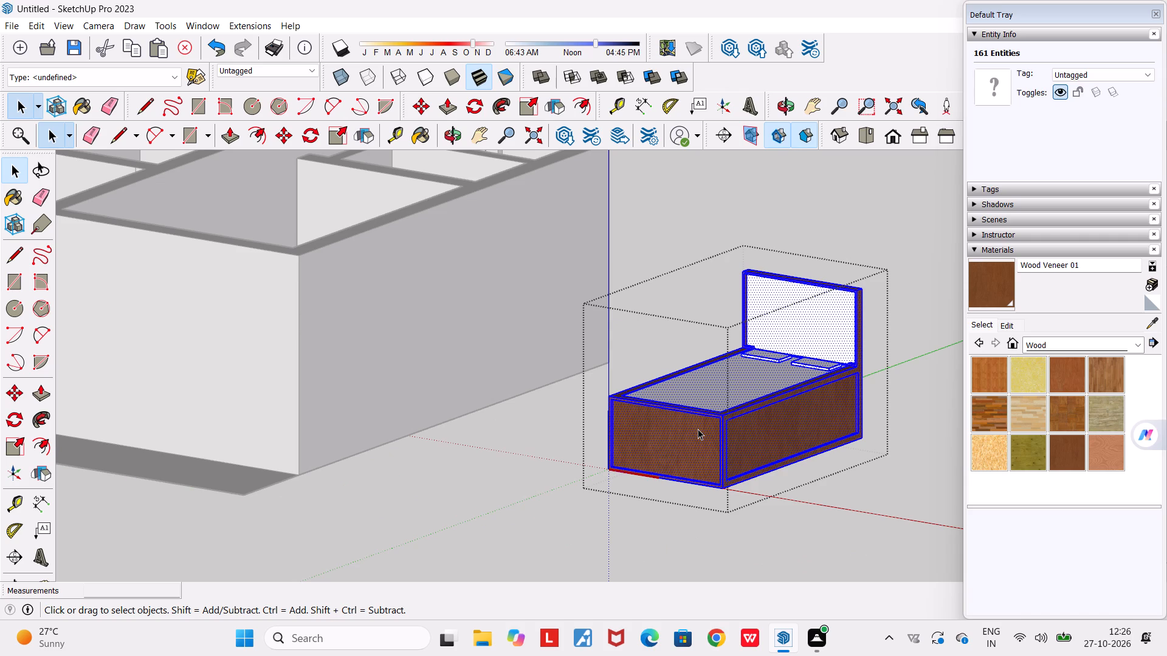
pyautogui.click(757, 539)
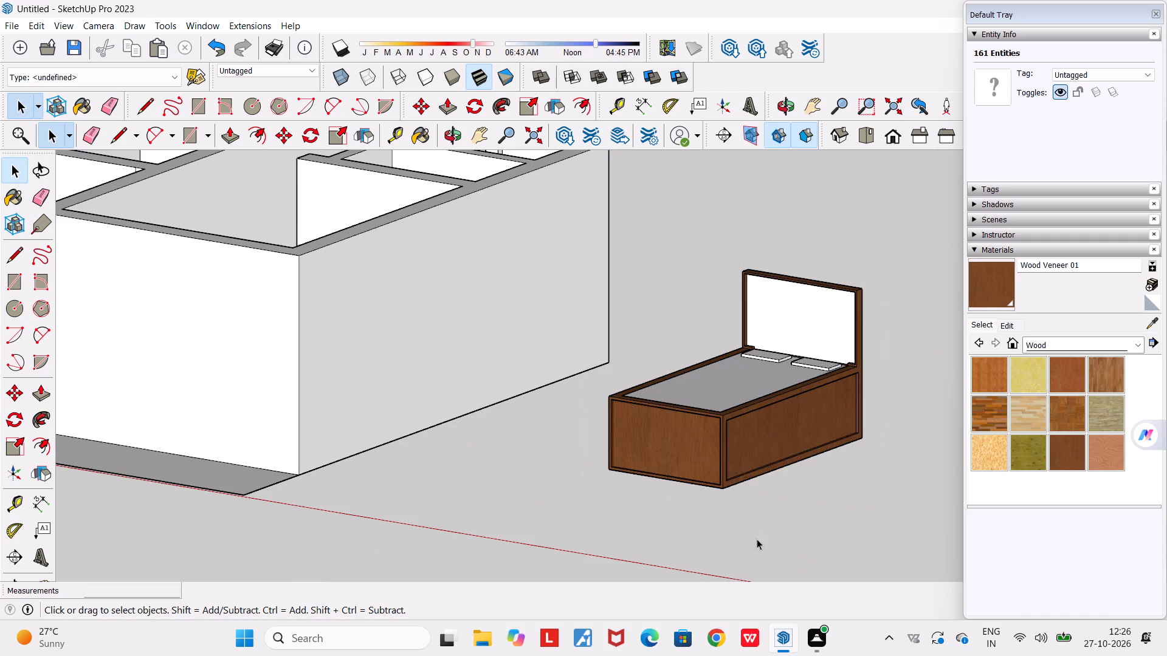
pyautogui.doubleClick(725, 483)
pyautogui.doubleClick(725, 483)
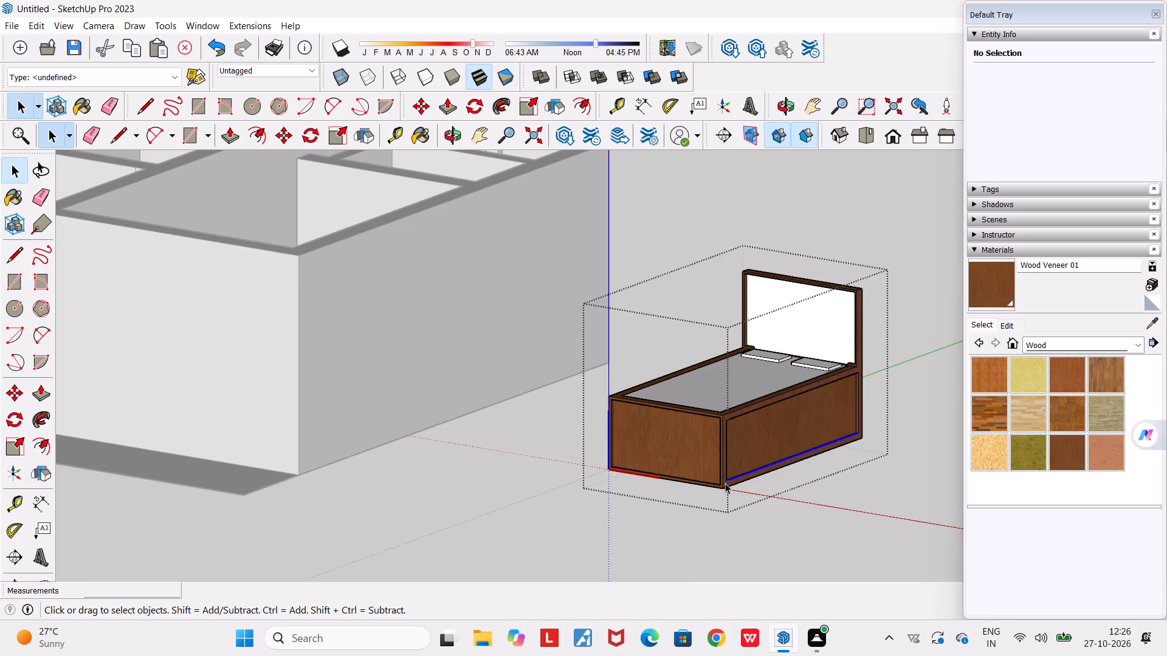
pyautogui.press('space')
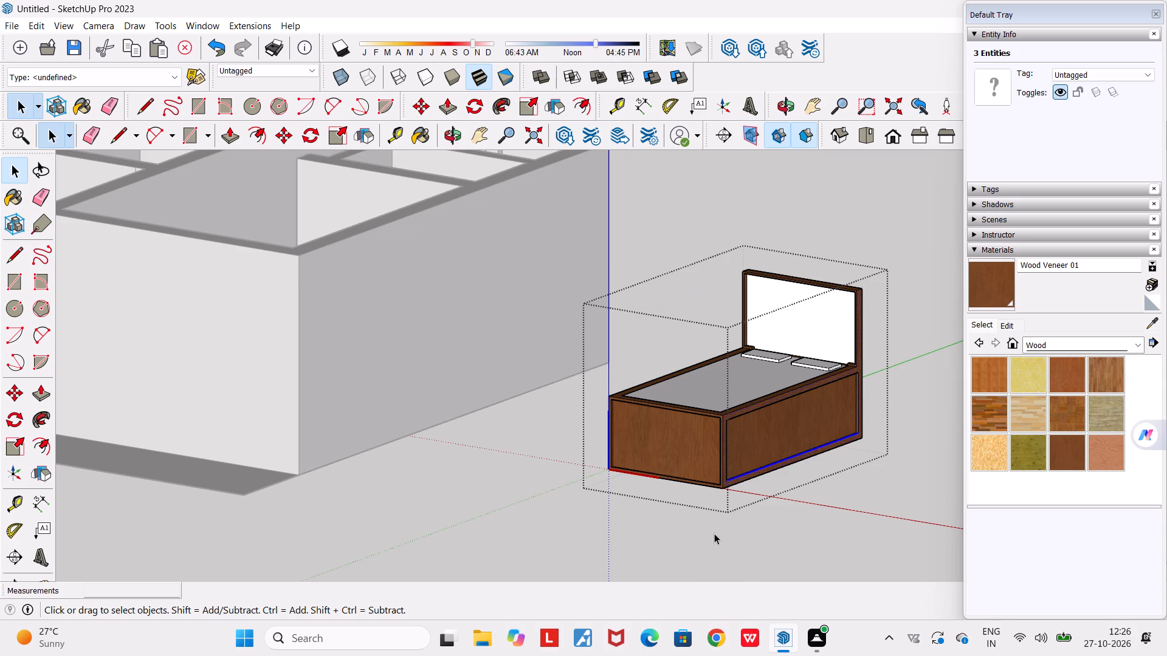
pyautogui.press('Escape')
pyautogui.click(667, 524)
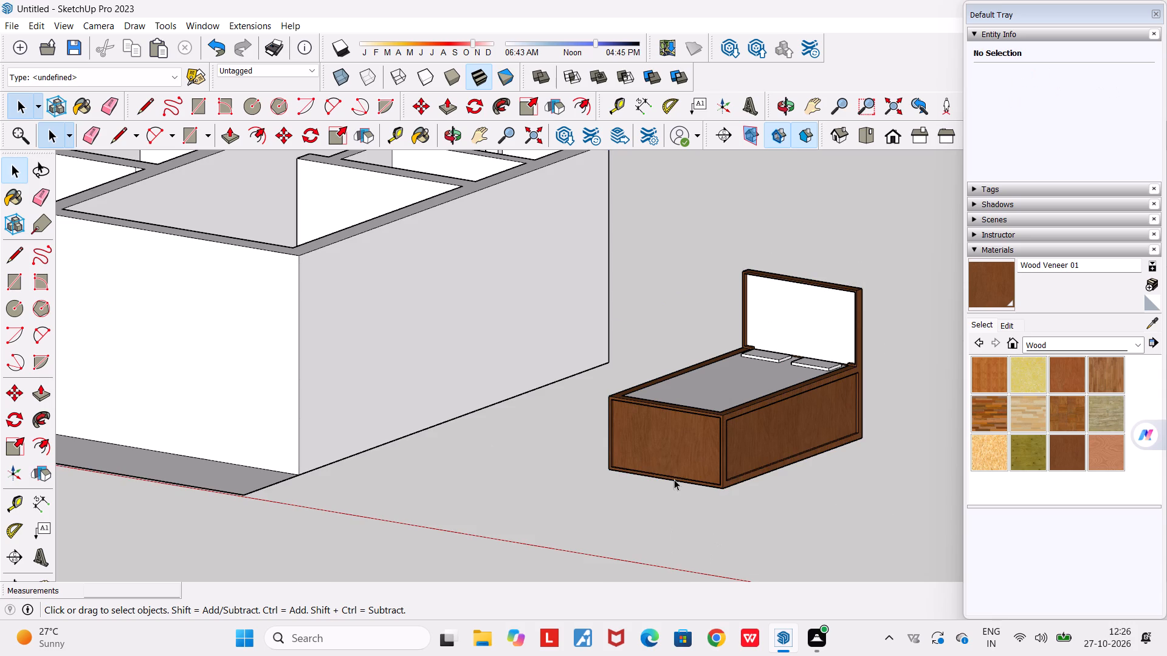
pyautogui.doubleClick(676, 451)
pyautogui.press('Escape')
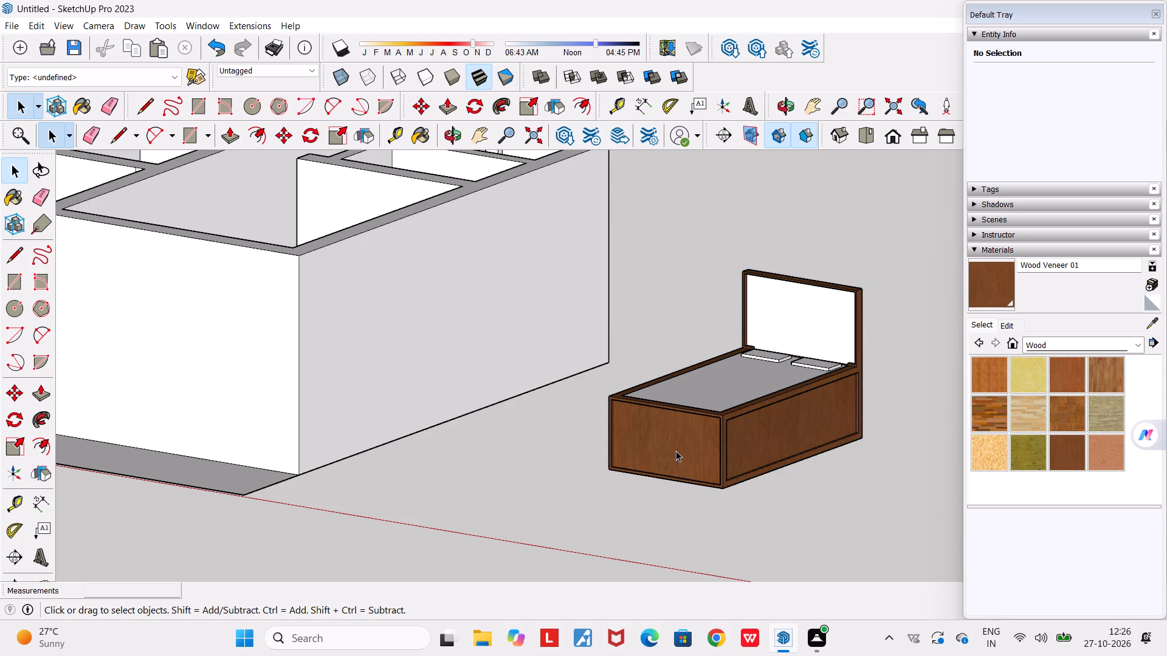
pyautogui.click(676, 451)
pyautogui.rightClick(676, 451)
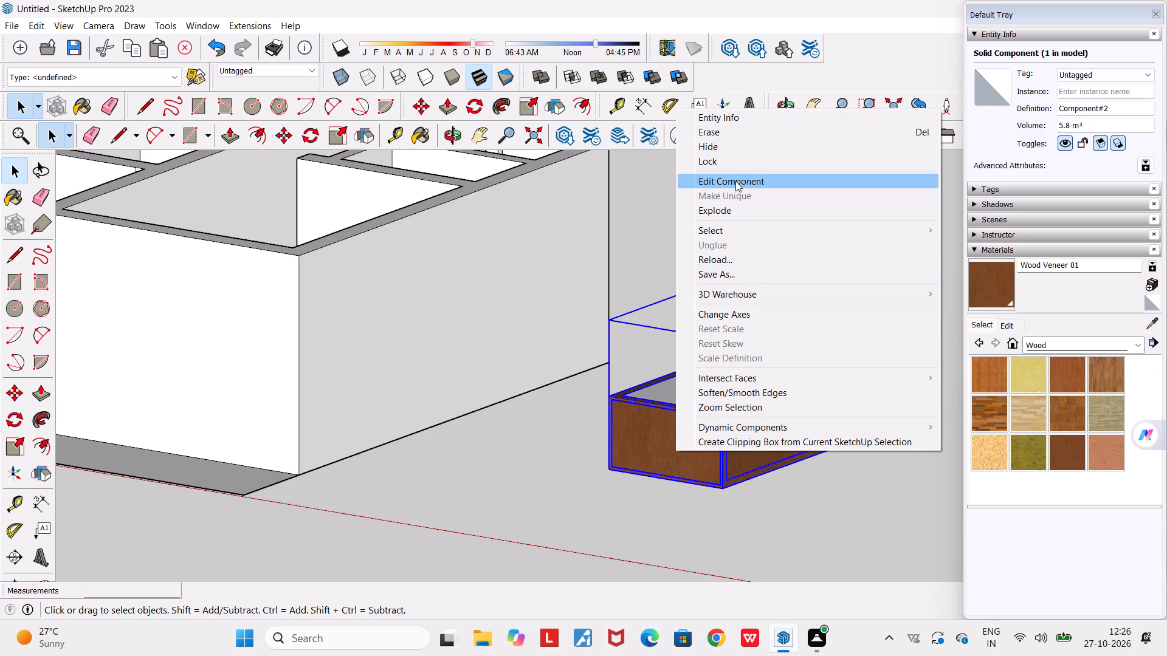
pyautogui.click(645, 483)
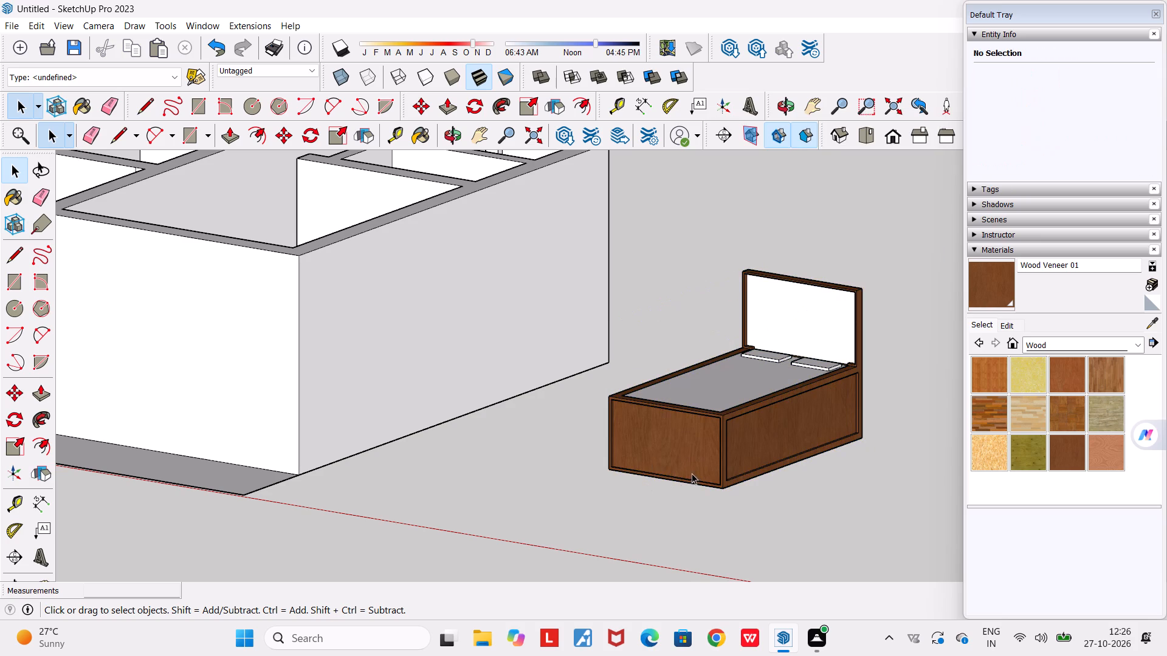
# Move the bed component about 32820 mm to the open ground behind the house with the teal and crimson rooms.
pyautogui.click(692, 468)
pyautogui.press('m')
pyautogui.click(721, 487)
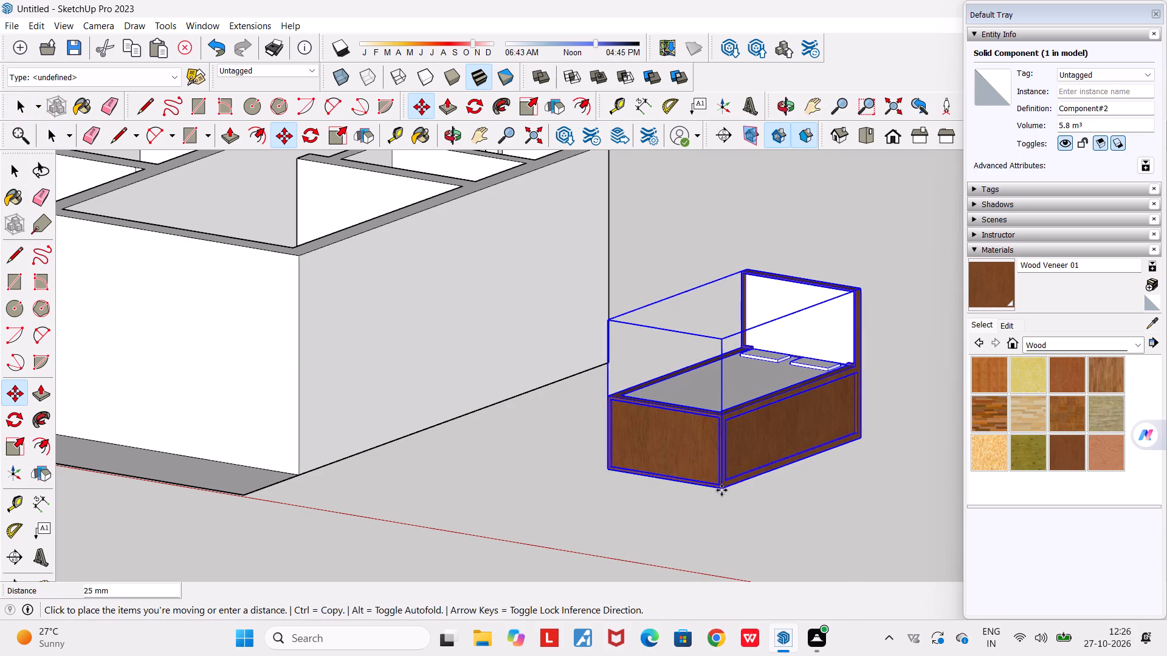
pyautogui.scroll(-16, 712, 488)
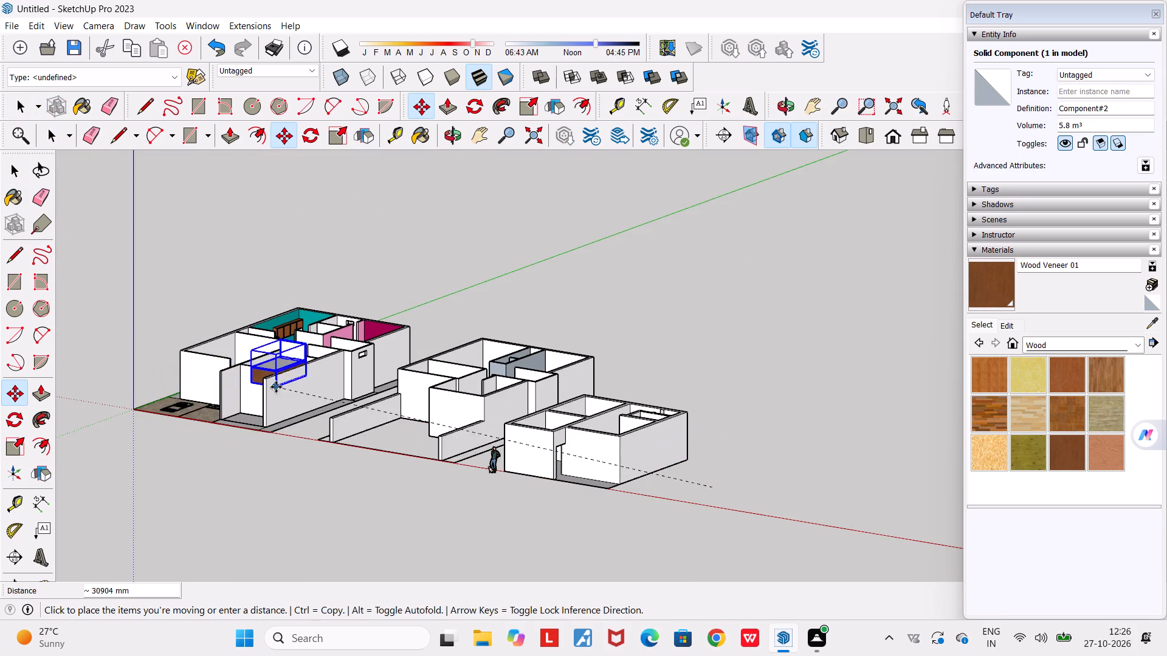
pyautogui.moveTo(276, 387); pyautogui.dragTo(523, 584, button='middle')
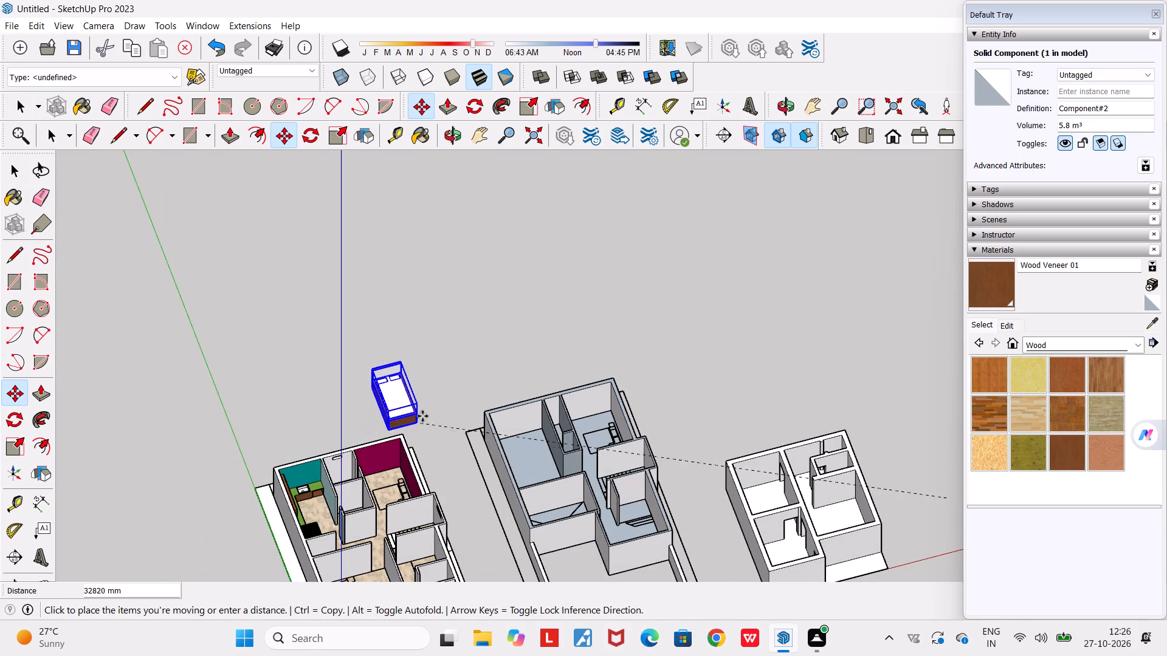
pyautogui.click(422, 416)
# Rotate the bed component 90 degrees in the ground plane to match the bed outlines on the floor plan.
pyautogui.scroll(4, 405, 383)
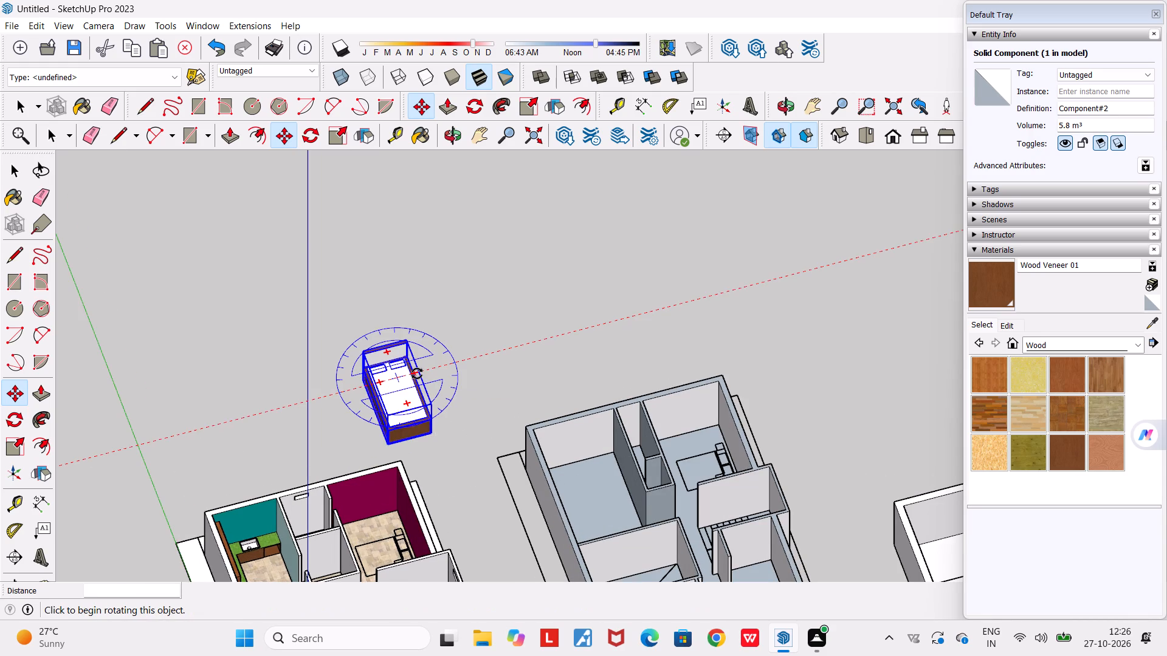
pyautogui.click(417, 374)
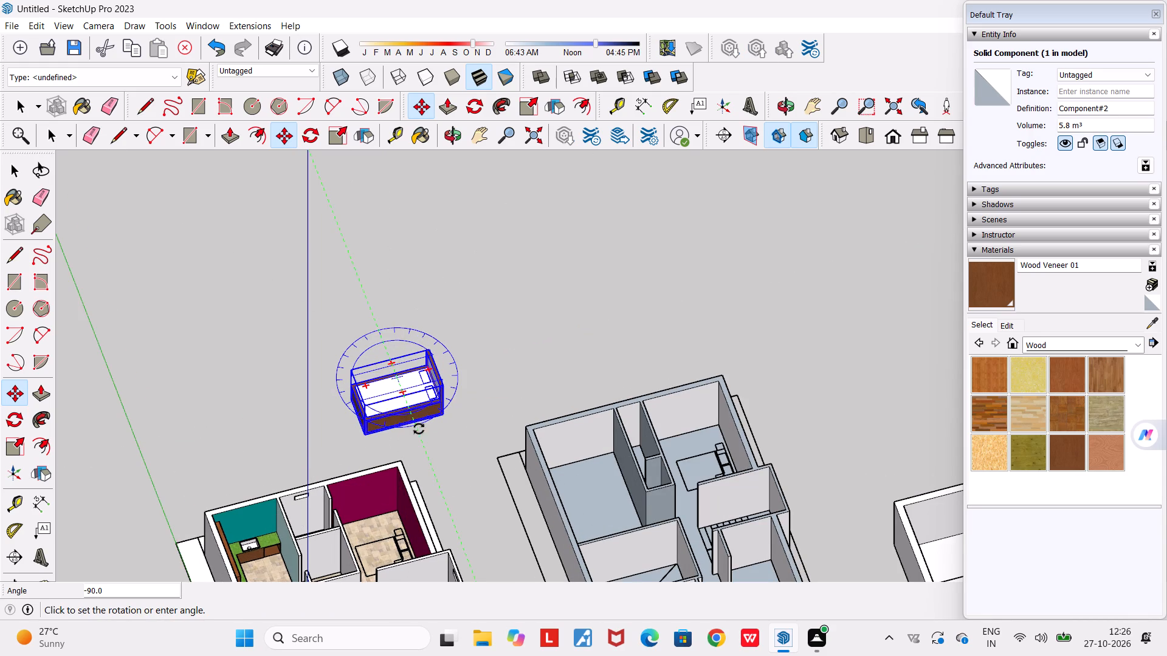
pyautogui.click(419, 437)
# Scale the bed component's length by 0.56 toward the headboard and reduce its width from one long side.
pyautogui.scroll(4, 371, 418)
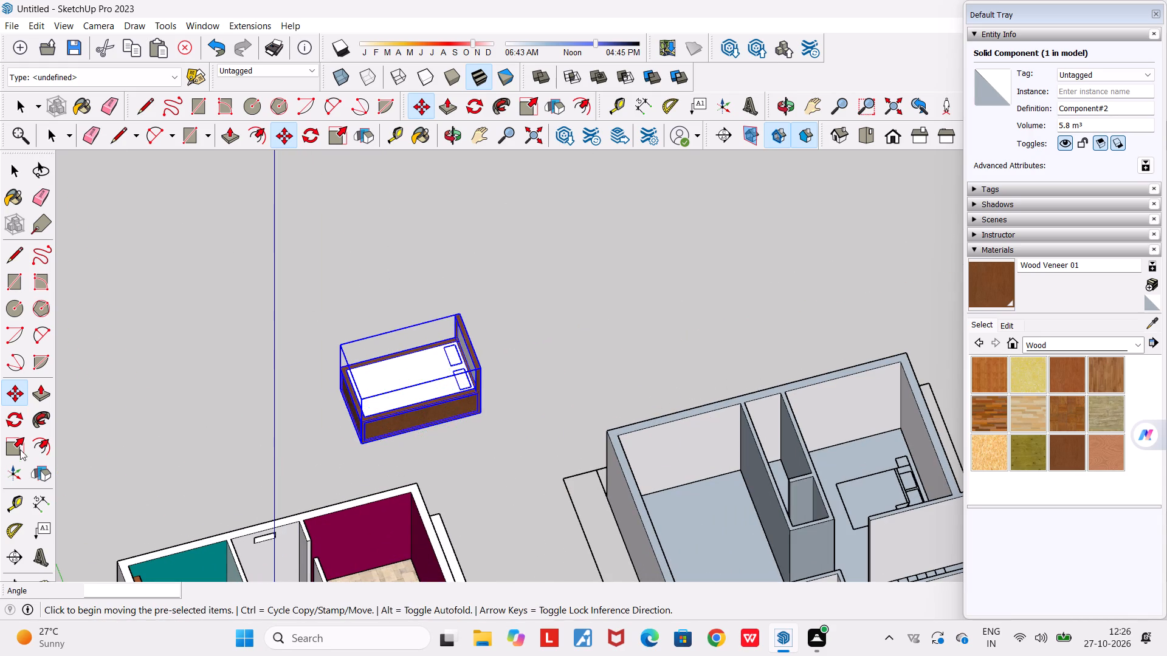
pyautogui.click(16, 442)
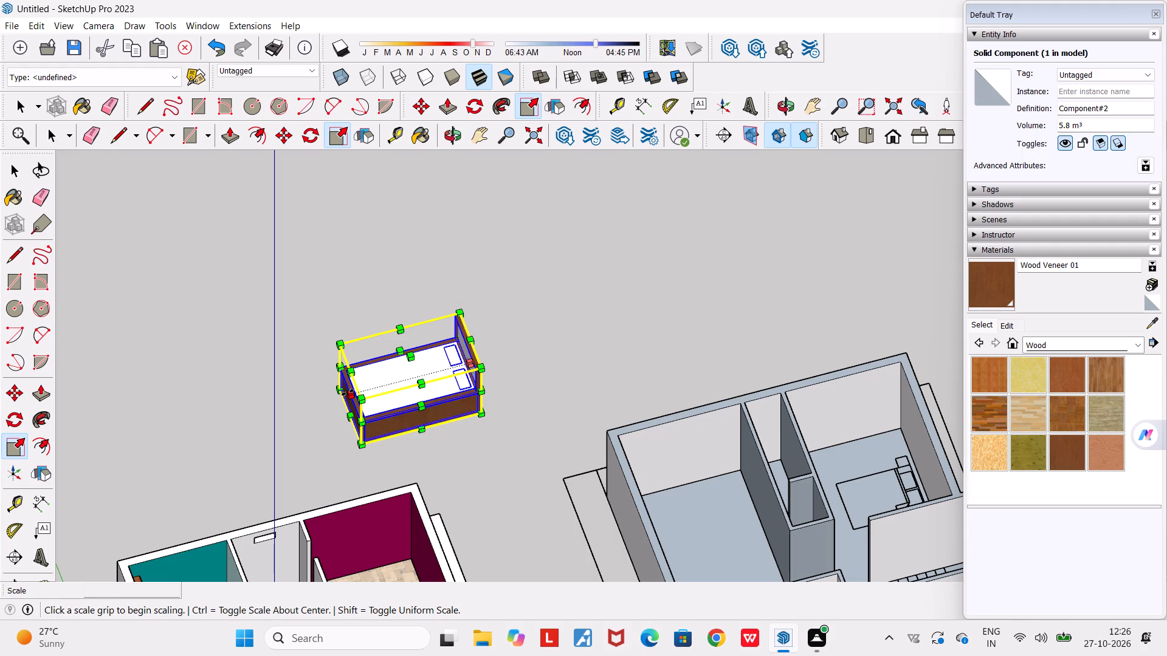
pyautogui.click(348, 392)
pyautogui.click(404, 384)
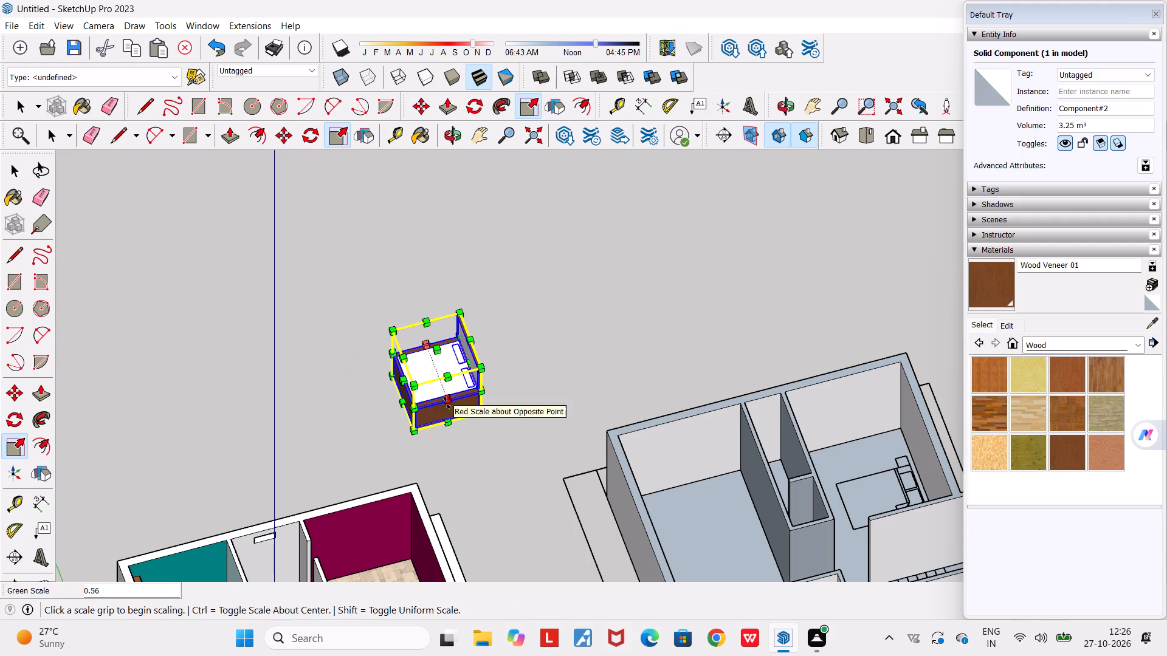
pyautogui.click(447, 403)
pyautogui.click(438, 390)
# Reduce the bed component's height slightly from the top, and scale it down again by 0.68.
pyautogui.scroll(5, 454, 355)
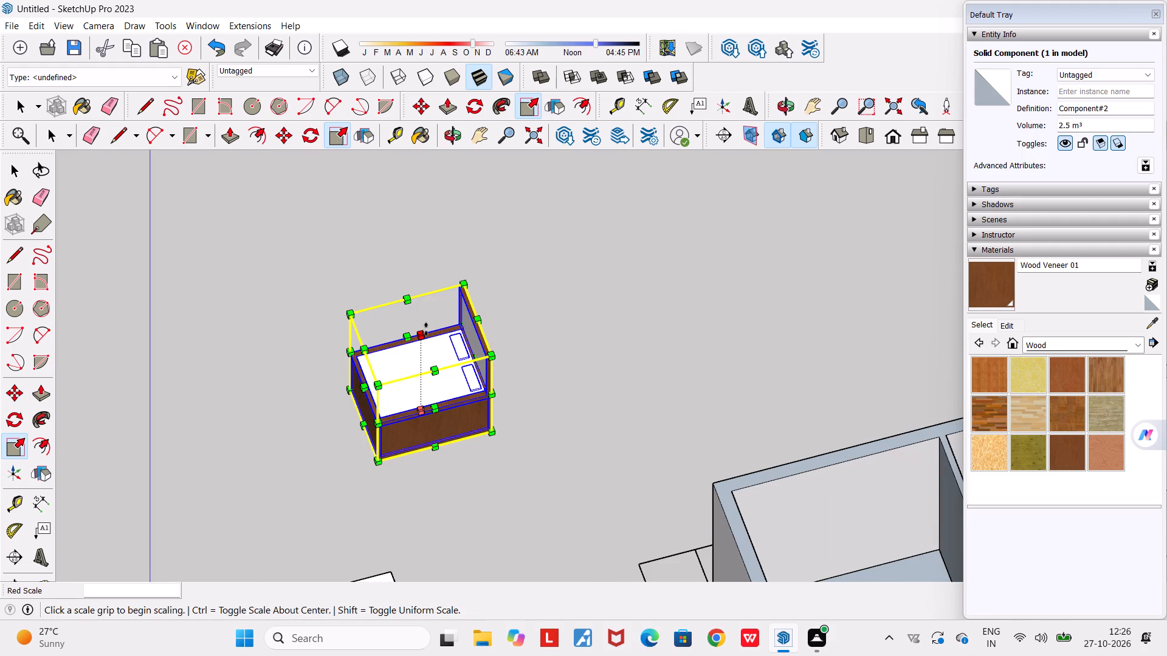
pyautogui.click(426, 329)
pyautogui.click(426, 344)
pyautogui.moveTo(424, 391); pyautogui.dragTo(434, 308, button='middle')
pyautogui.scroll(-1, 434, 308)
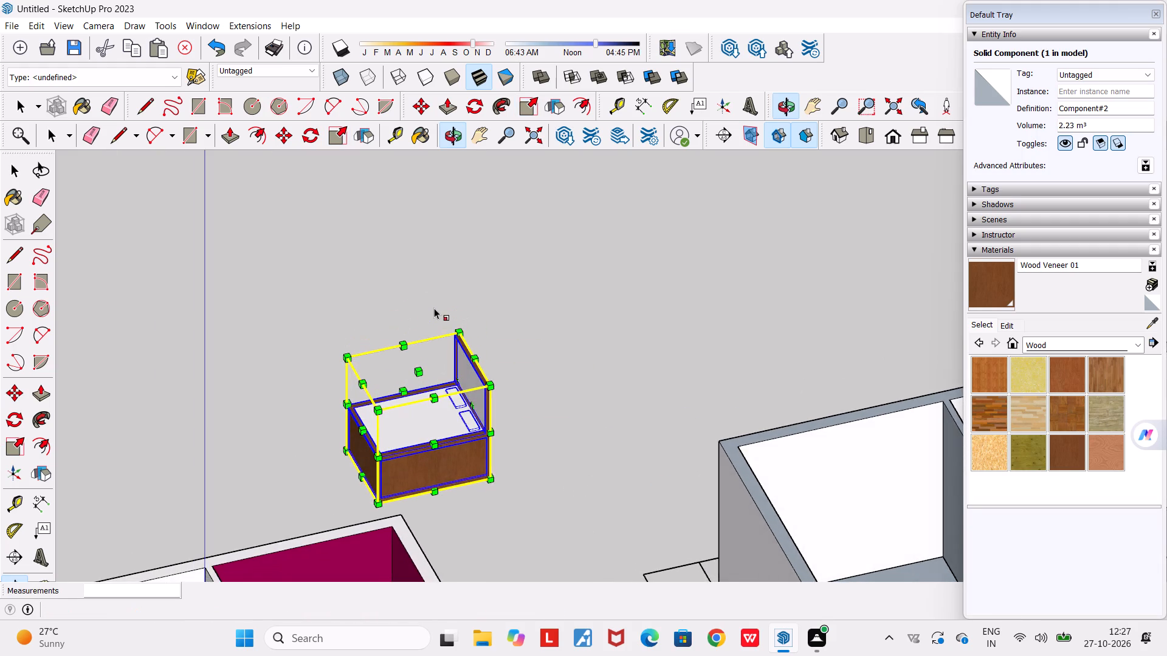
pyautogui.scroll(-1, 434, 308)
pyautogui.scroll(6, 434, 333)
pyautogui.click(409, 387)
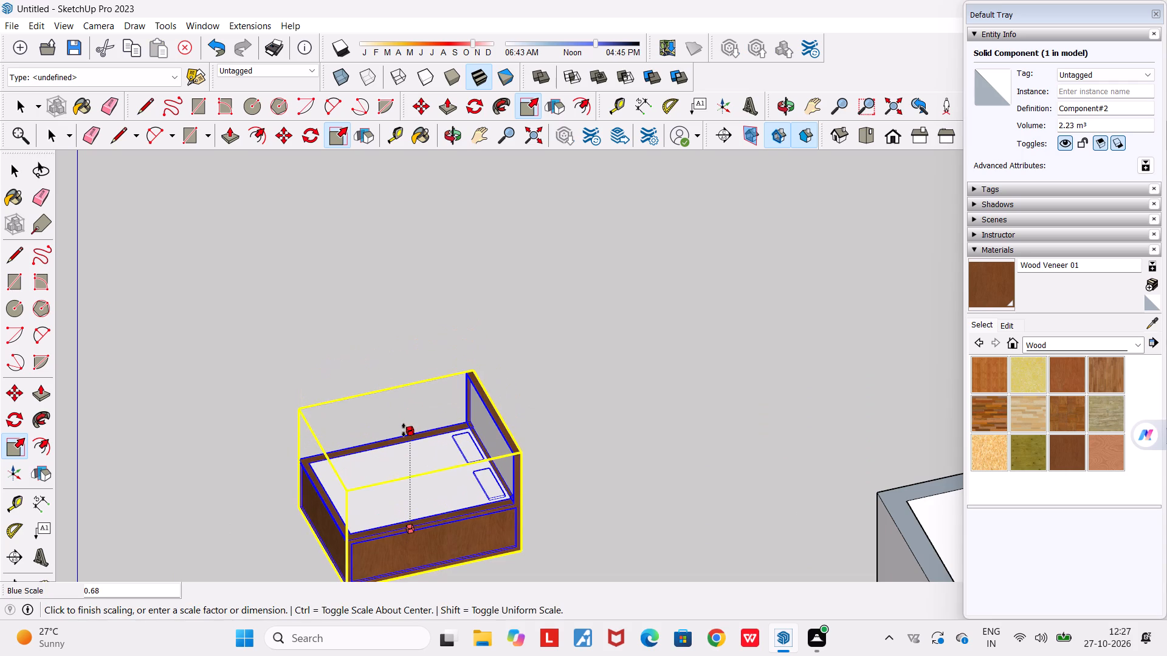
pyautogui.click(404, 430)
# Move the bed component about 7714 mm onto the bed outline on the floor of the crimson-walled bedroom.
pyautogui.moveTo(400, 514); pyautogui.dragTo(422, 463, button='middle')
pyautogui.scroll(-3, 422, 463)
pyautogui.moveTo(422, 463); pyautogui.dragTo(355, 538, button='middle')
pyautogui.scroll(-14, 355, 538)
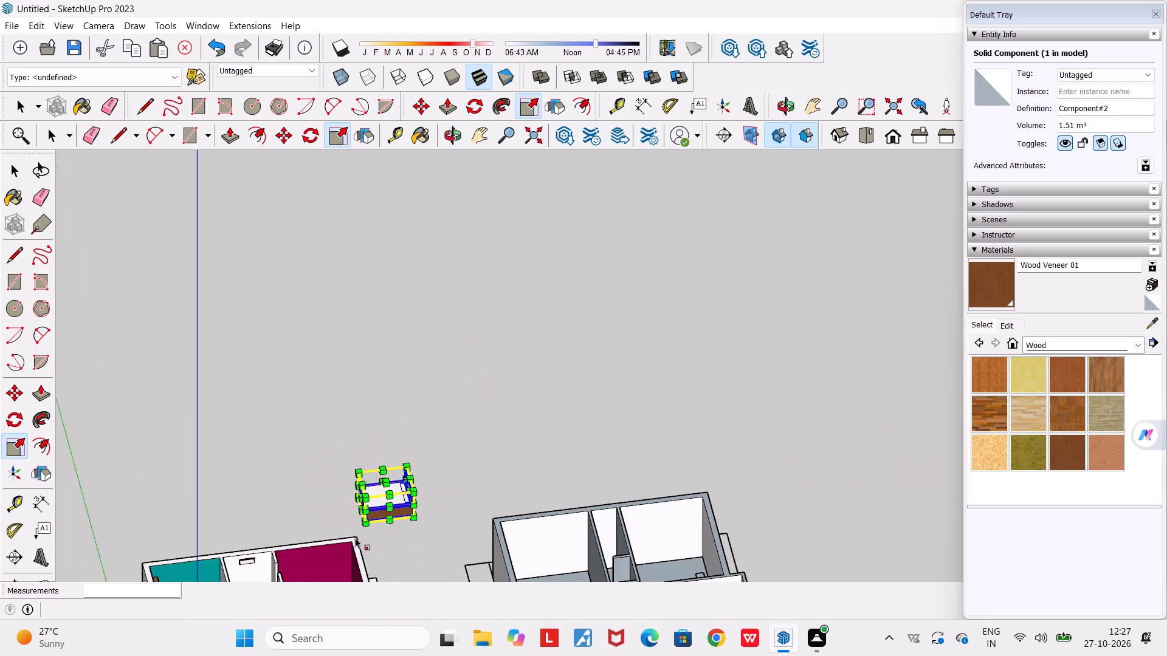
pyautogui.scroll(-2, 355, 538)
pyautogui.click(819, 102)
pyautogui.moveTo(402, 443); pyautogui.dragTo(410, 391)
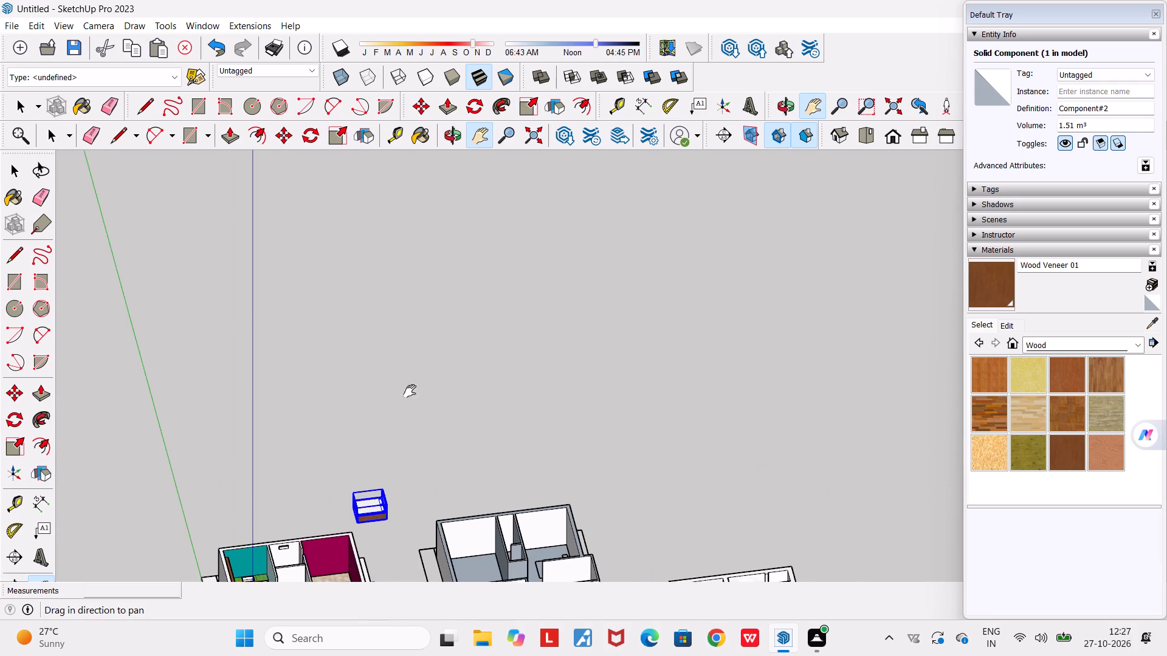
pyautogui.moveTo(410, 391); pyautogui.dragTo(486, 236)
pyautogui.moveTo(455, 492); pyautogui.dragTo(410, 652, button='middle')
pyautogui.scroll(4, 450, 312)
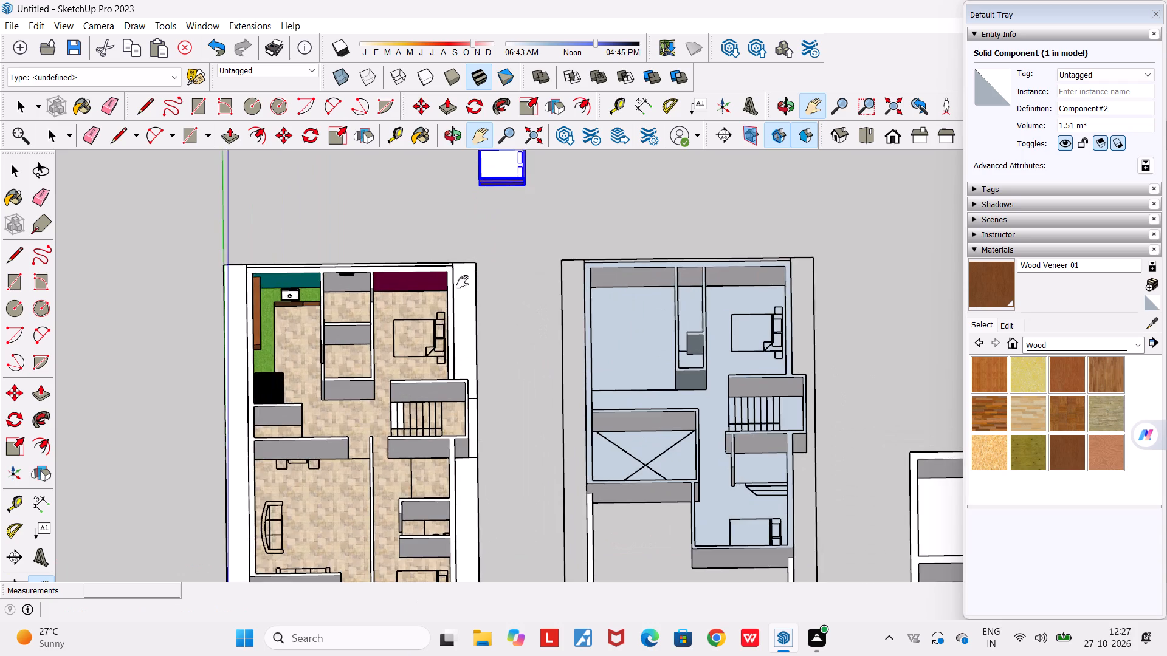
pyautogui.scroll(-4, 468, 268)
pyautogui.scroll(7, 491, 177)
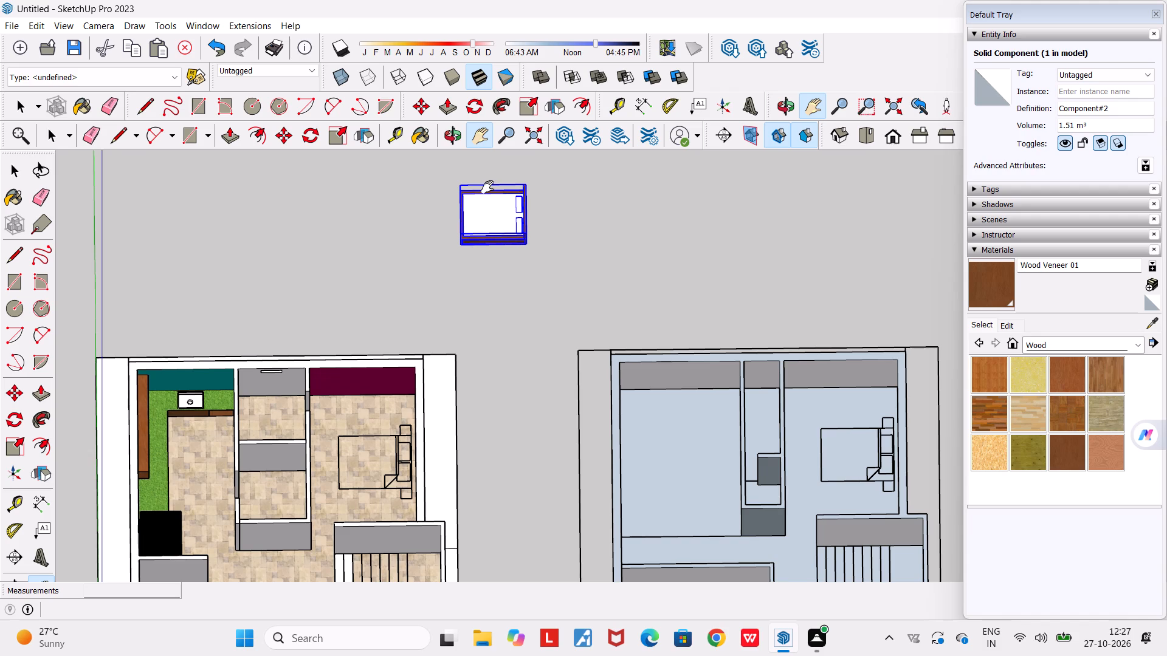
pyautogui.press('m')
pyautogui.press('Return')
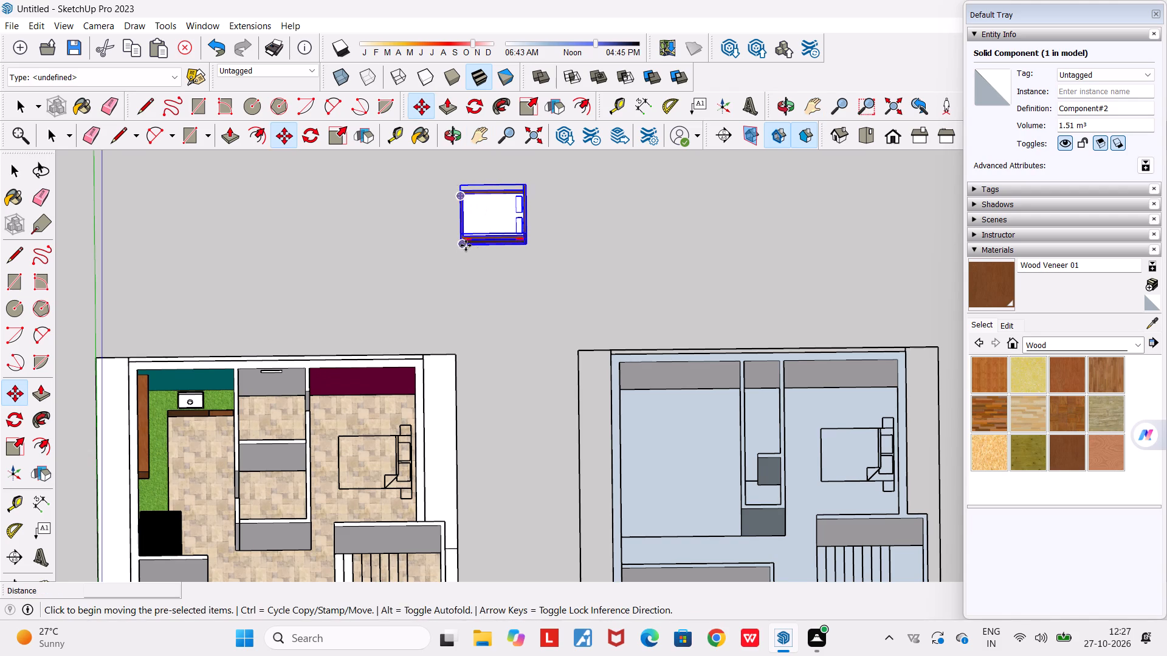
pyautogui.click(465, 245)
pyautogui.scroll(4, 345, 487)
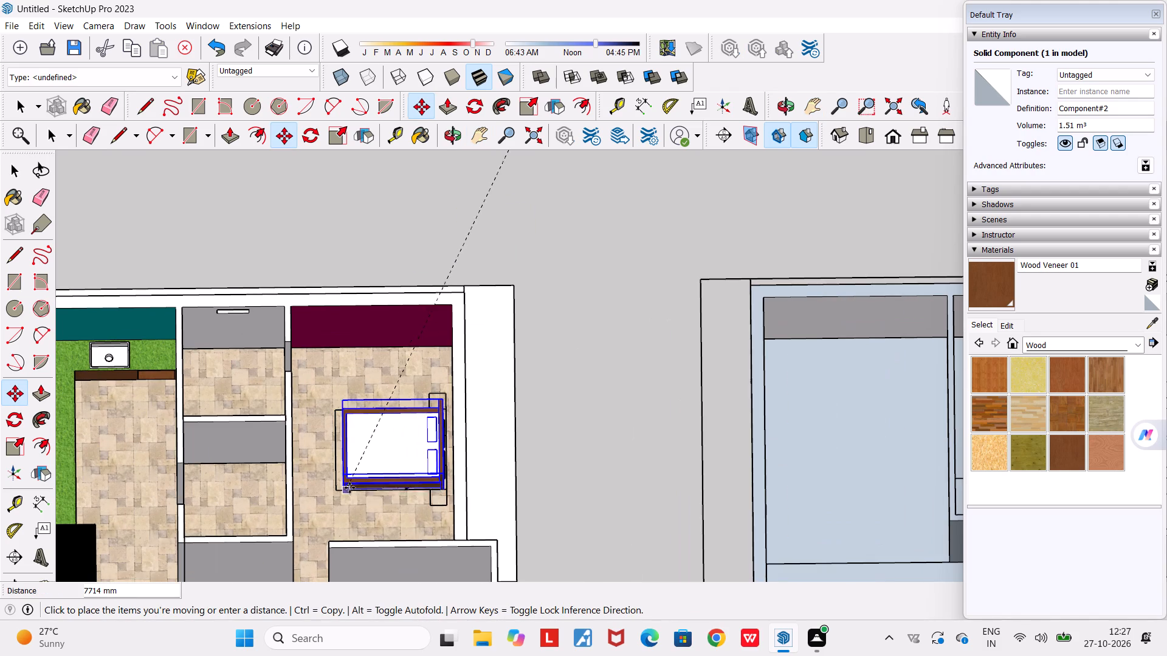
pyautogui.click(349, 488)
# Scale the bed's length by 1.12 from the foot end toward the end of its floor outline.
pyautogui.moveTo(349, 488); pyautogui.dragTo(449, 340, button='middle')
pyautogui.moveTo(391, 573); pyautogui.dragTo(411, 476, button='middle')
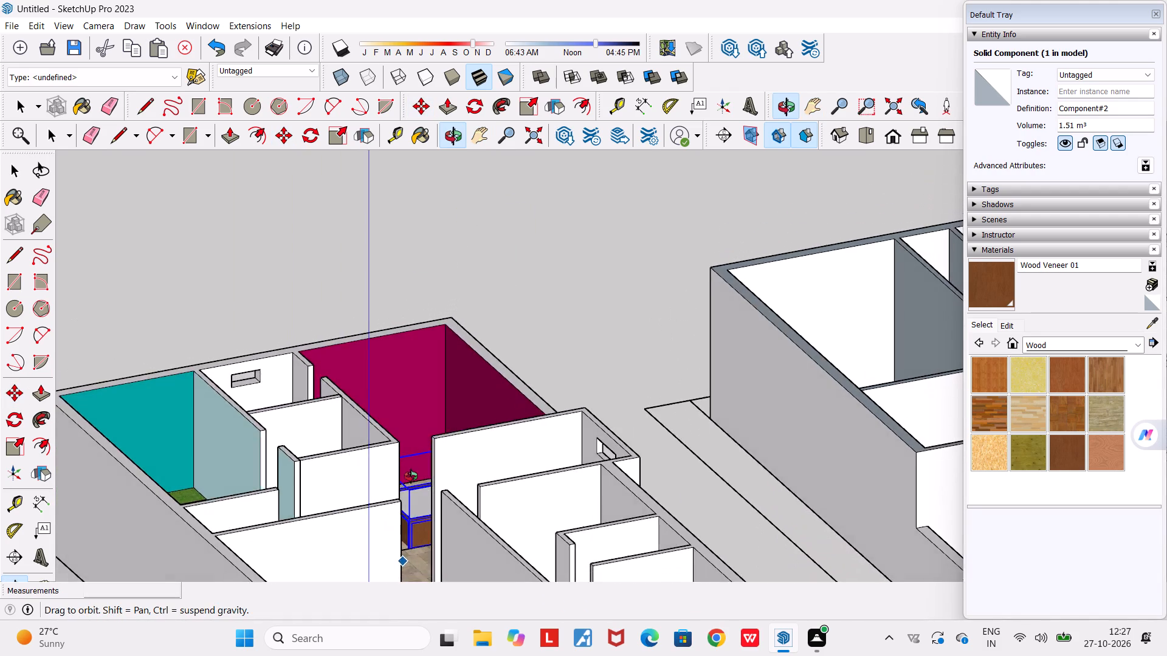
pyautogui.moveTo(411, 476); pyautogui.dragTo(378, 626, button='middle')
pyautogui.scroll(9, 384, 524)
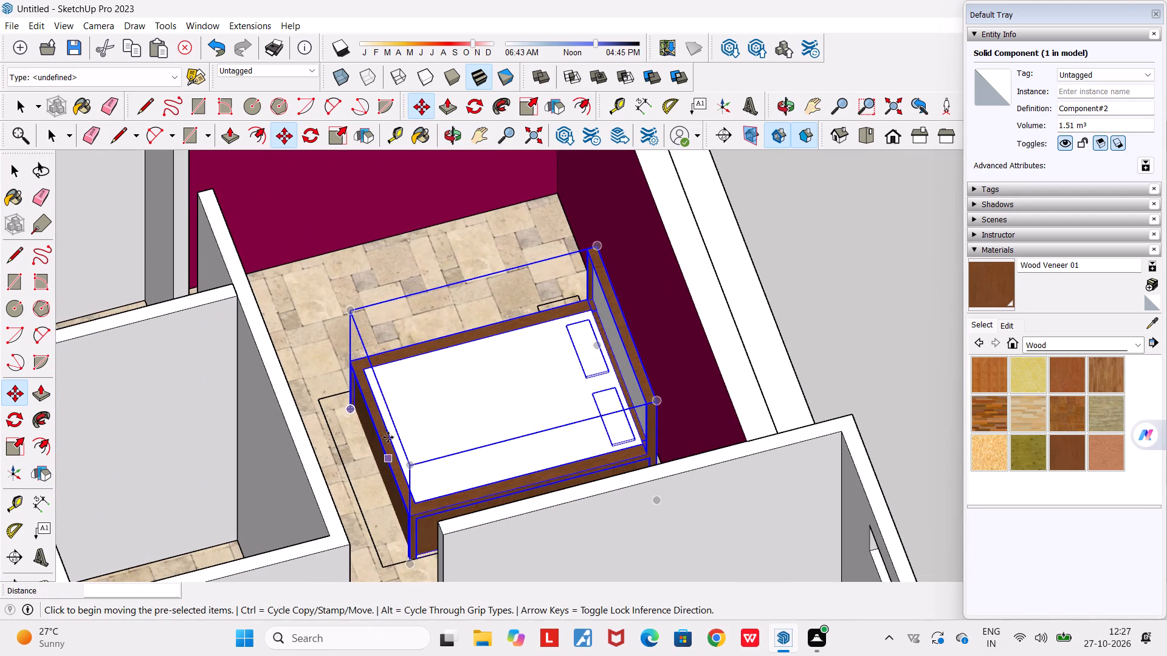
pyautogui.click(14, 443)
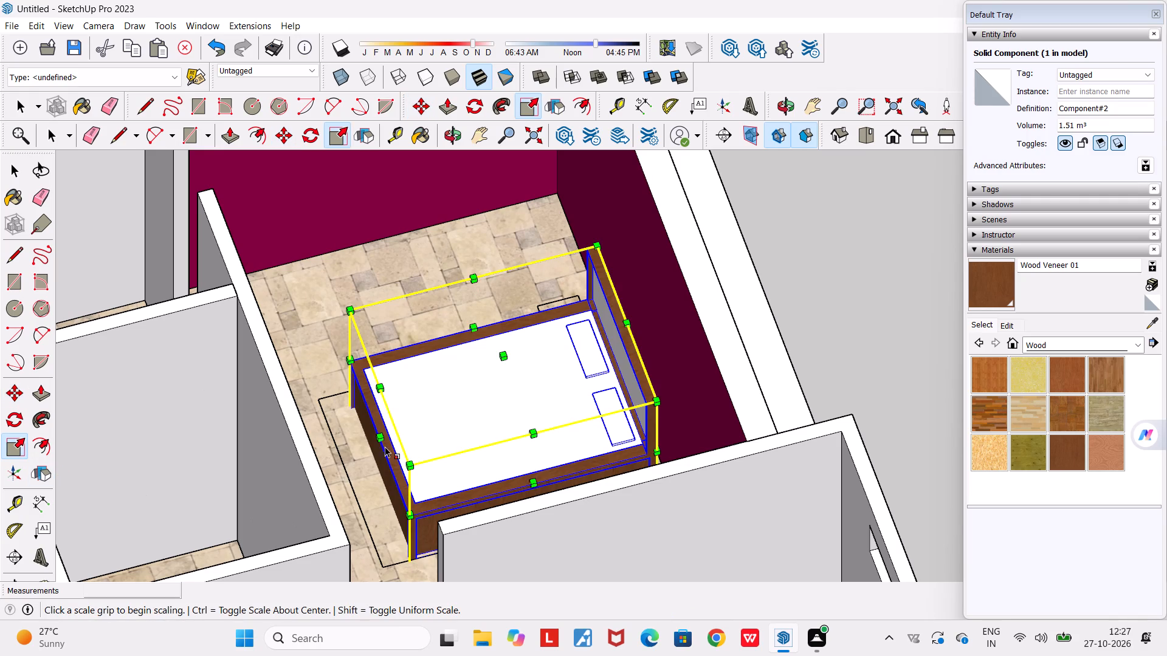
pyautogui.click(377, 441)
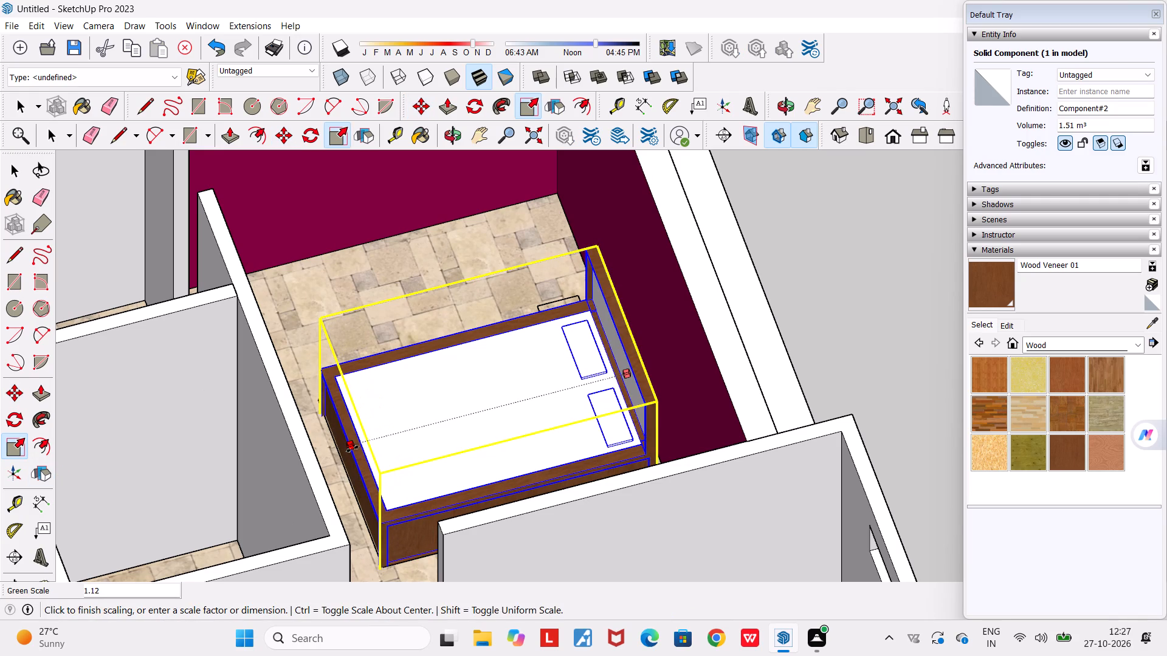
pyautogui.click(353, 449)
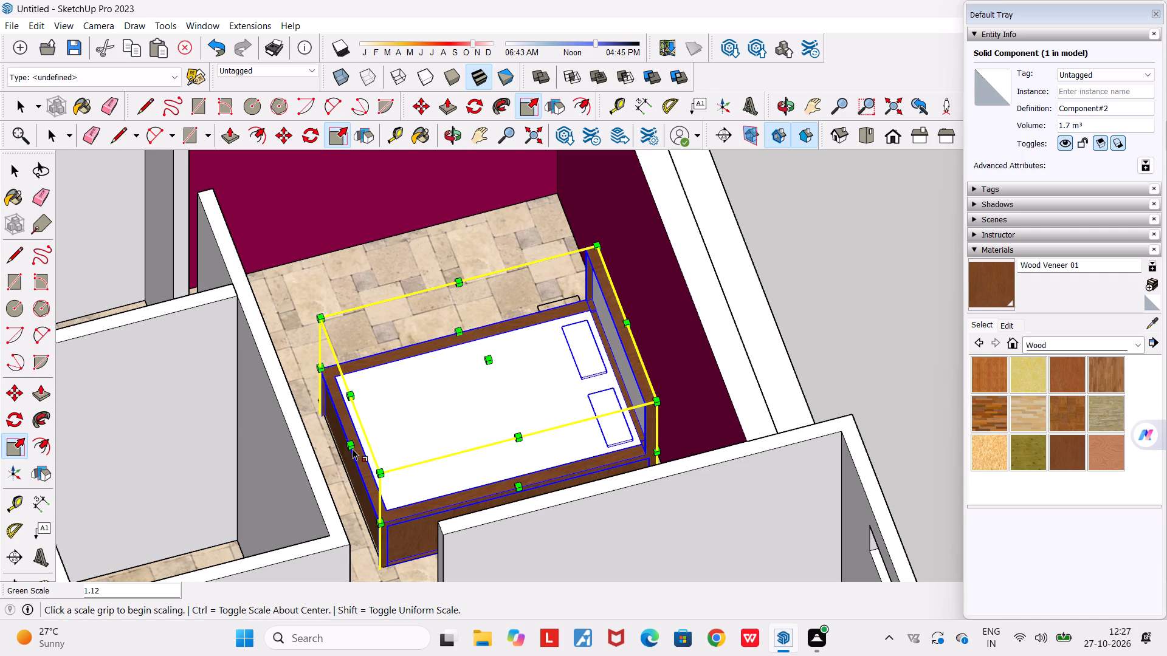
# Scale the bed's width by 1.12 on the side facing the crimson end wall to fit the floor outline.
pyautogui.scroll(-5, 363, 425)
pyautogui.moveTo(382, 459); pyautogui.dragTo(323, 647, button='middle')
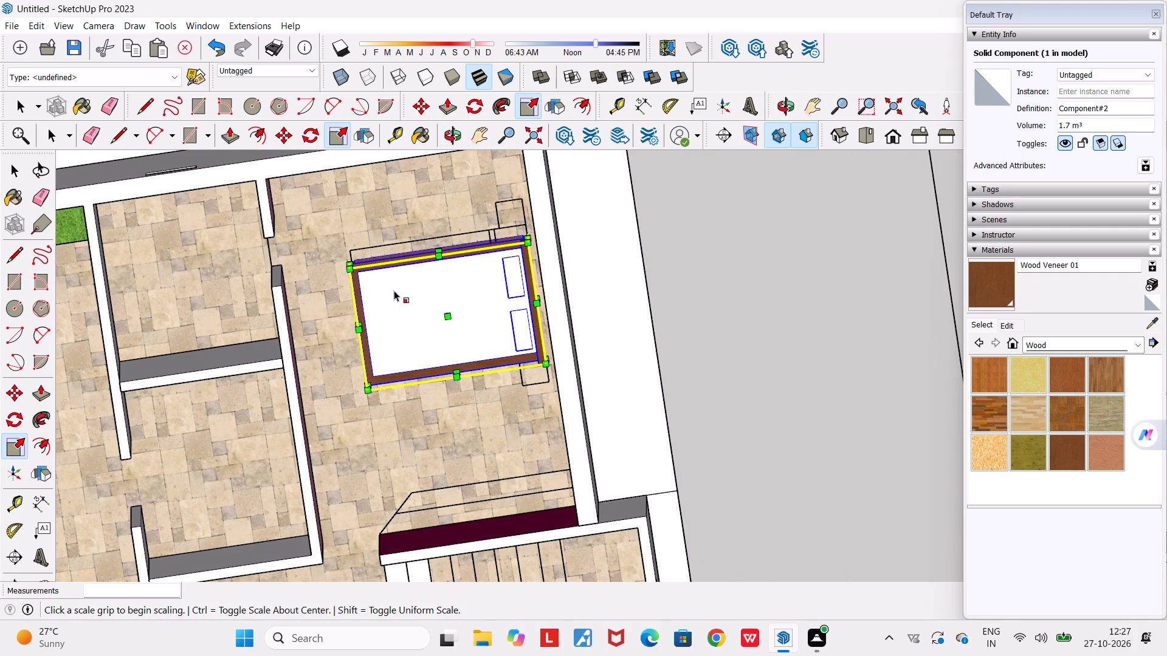
pyautogui.scroll(4, 439, 238)
pyautogui.click(436, 258)
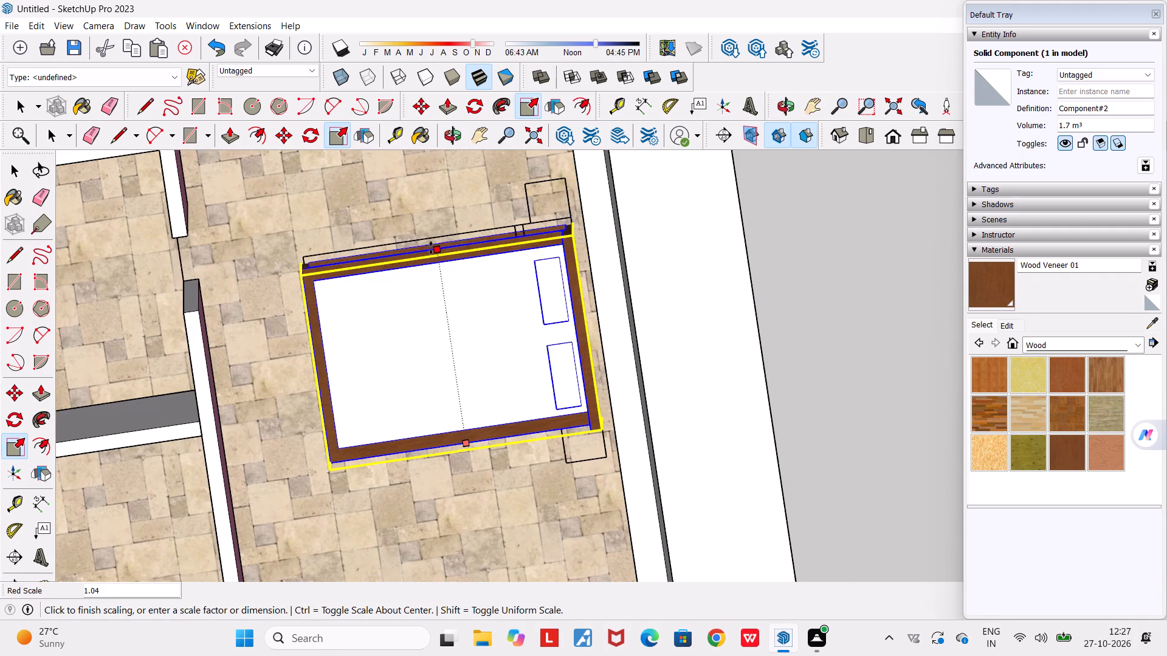
pyautogui.click(430, 237)
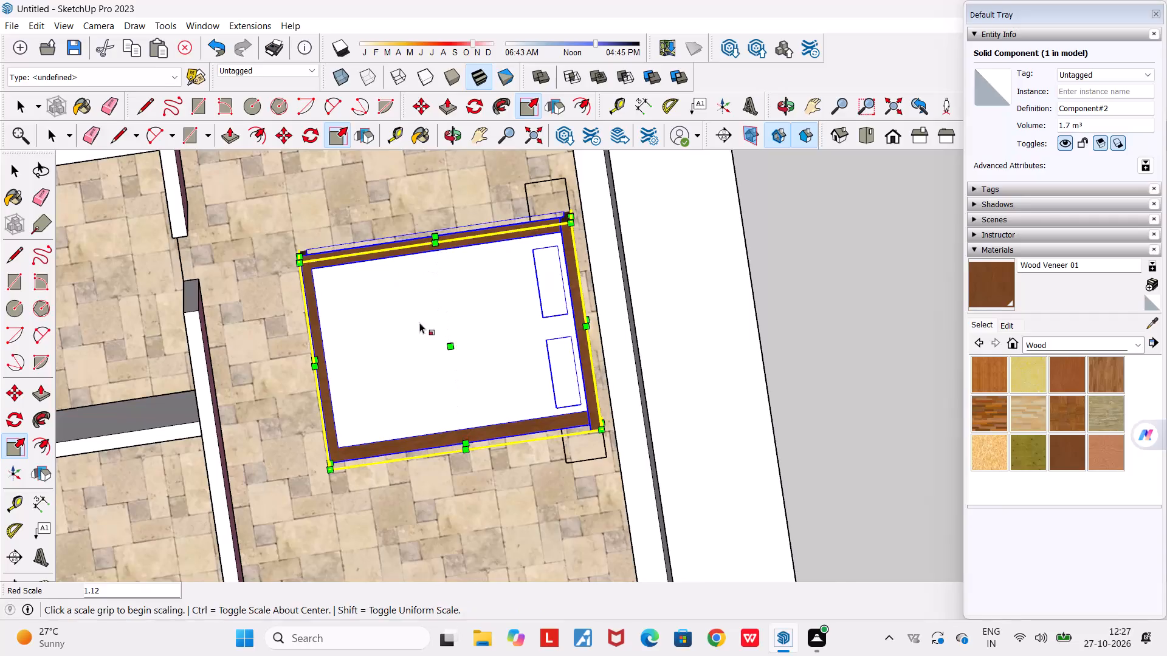
pyautogui.scroll(1, 419, 323)
pyautogui.moveTo(418, 322); pyautogui.dragTo(425, 267, button='middle')
pyautogui.scroll(-5, 425, 267)
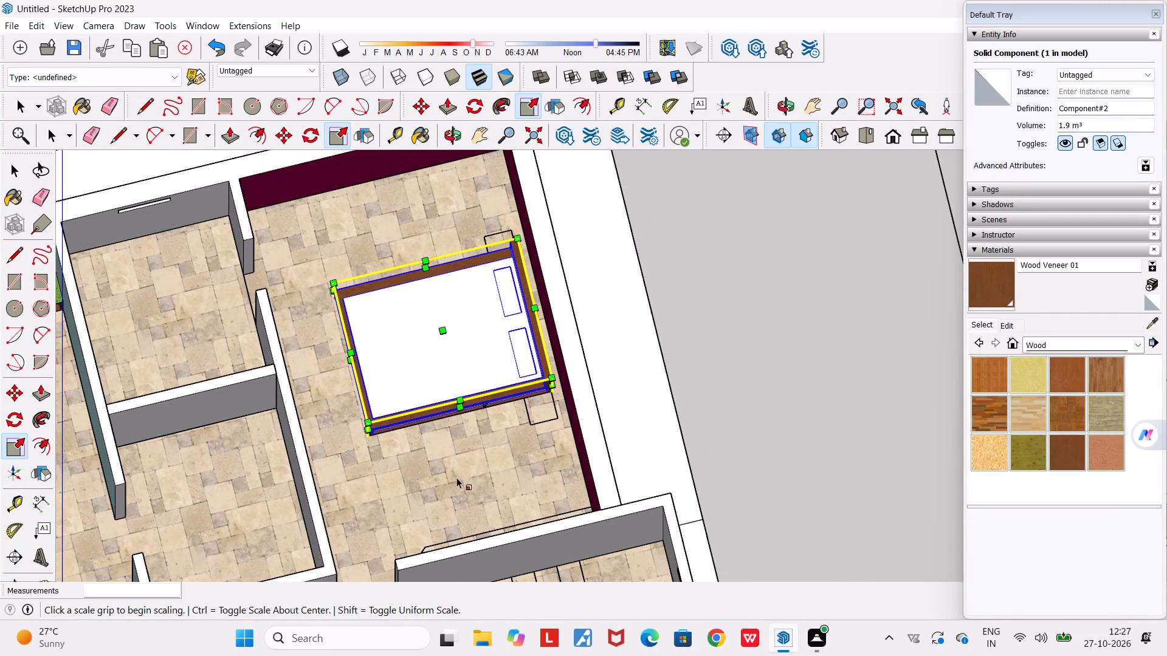
pyautogui.press('space')
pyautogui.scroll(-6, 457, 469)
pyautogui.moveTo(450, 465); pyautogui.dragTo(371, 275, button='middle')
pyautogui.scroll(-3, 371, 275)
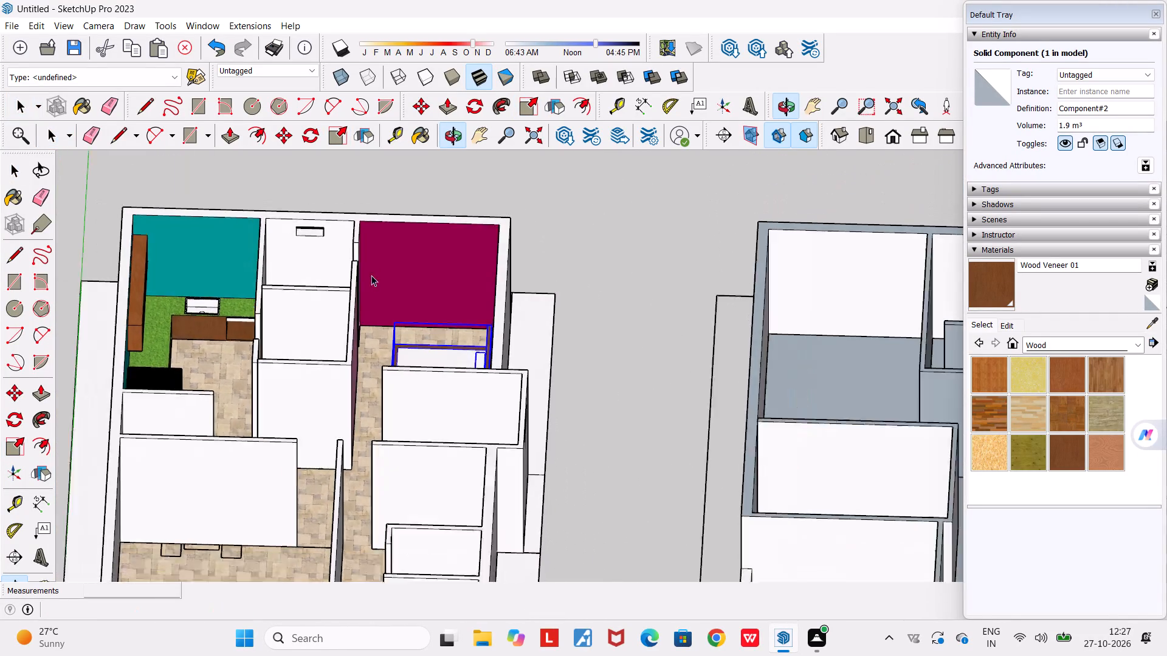
# Inspect the bed's fit on its floor outline in the crimson-walled bedroom from several angles.
pyautogui.scroll(-1, 371, 275)
pyautogui.moveTo(351, 468); pyautogui.dragTo(618, 544, button='middle')
pyautogui.scroll(4, 345, 511)
pyautogui.scroll(1, 485, 459)
pyautogui.moveTo(489, 462); pyautogui.dragTo(555, 504, button='middle')
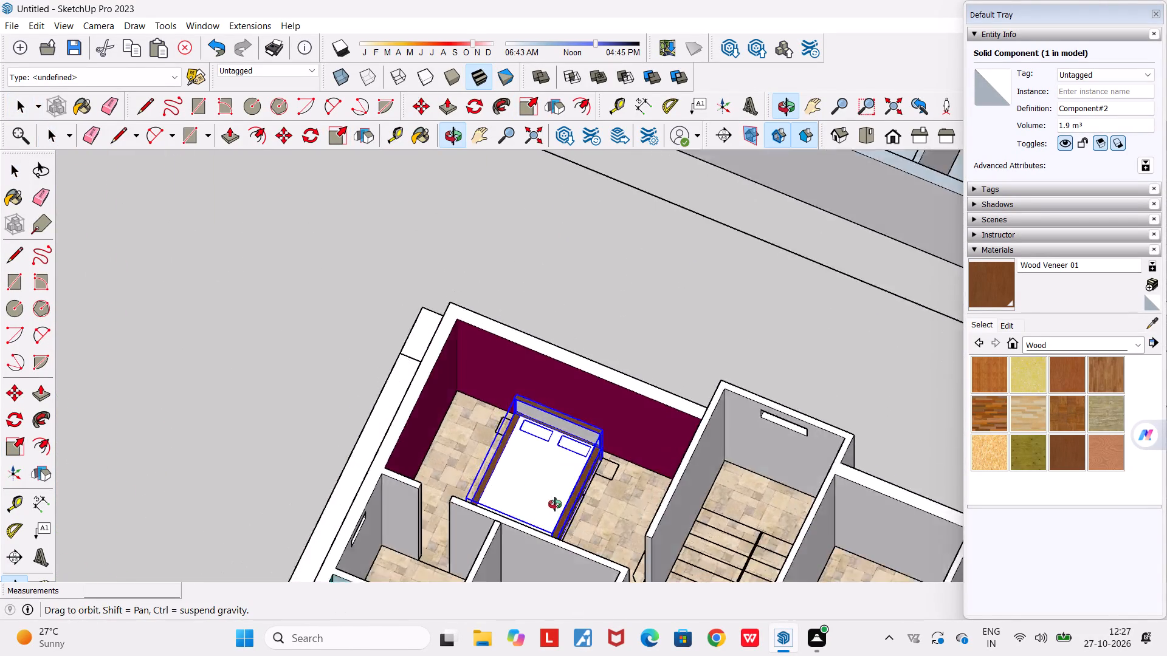
pyautogui.moveTo(555, 504); pyautogui.dragTo(712, 491, button='middle')
pyautogui.scroll(1, 625, 514)
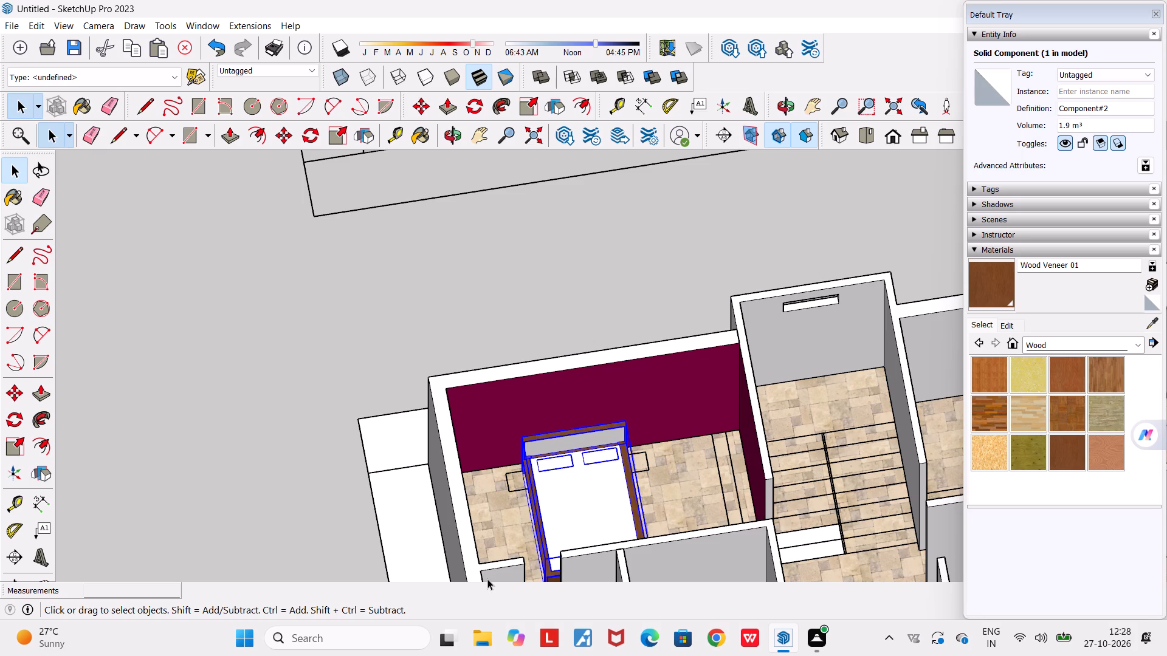
pyautogui.moveTo(486, 483); pyautogui.dragTo(362, 462, button='middle')
pyautogui.scroll(-5, 362, 462)
pyautogui.moveTo(420, 502); pyautogui.dragTo(767, 492, button='middle')
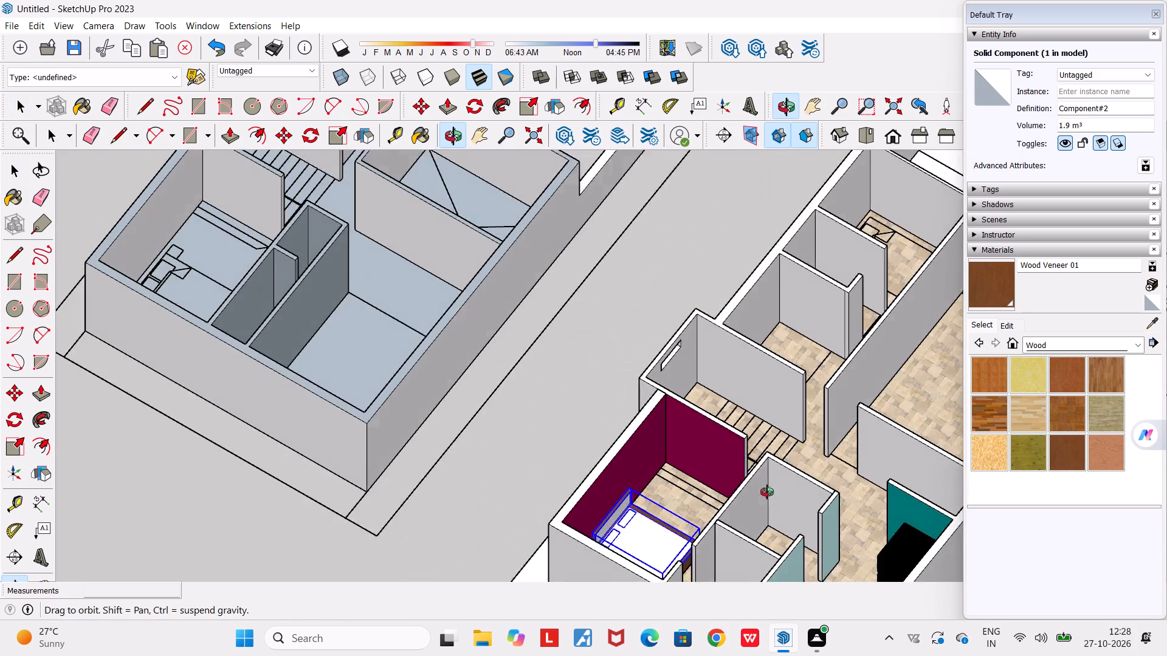
pyautogui.moveTo(767, 492); pyautogui.dragTo(768, 493, button='middle')
pyautogui.scroll(5, 632, 537)
pyautogui.press('space')
# Examine the ground floor's kitchen, living room, bedrooms and the neighbouring floor models for what still needs furnishing.
pyautogui.scroll(-18, 626, 514)
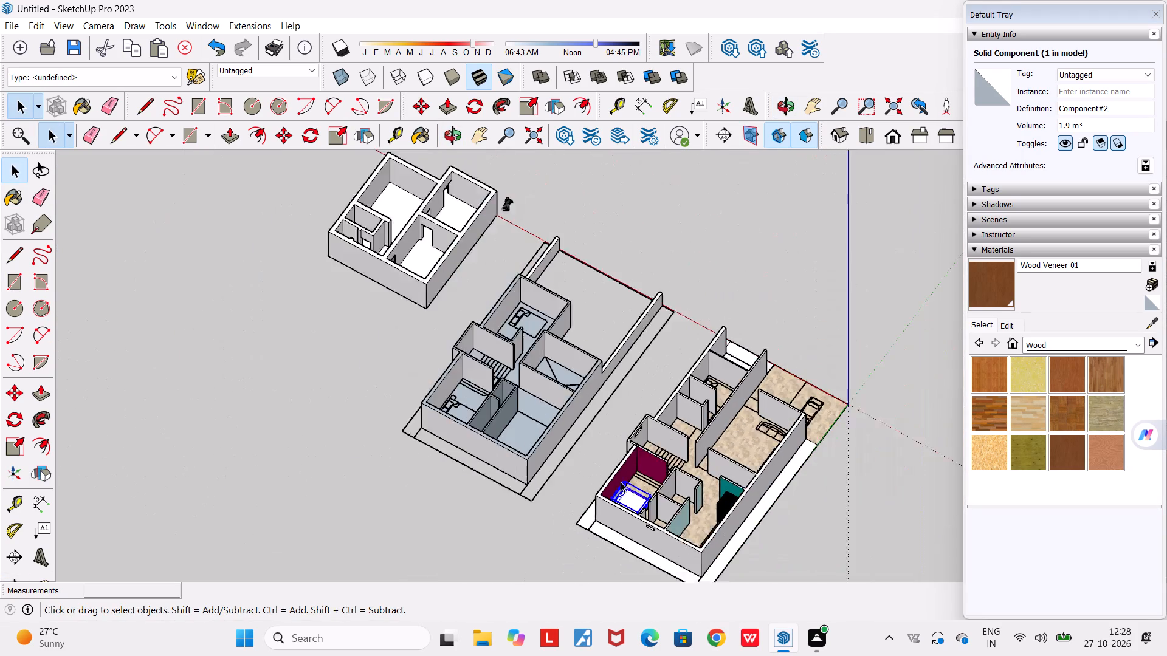
pyautogui.moveTo(794, 593); pyautogui.dragTo(529, 645, button='middle')
pyautogui.moveTo(756, 508); pyautogui.dragTo(481, 600, button='middle')
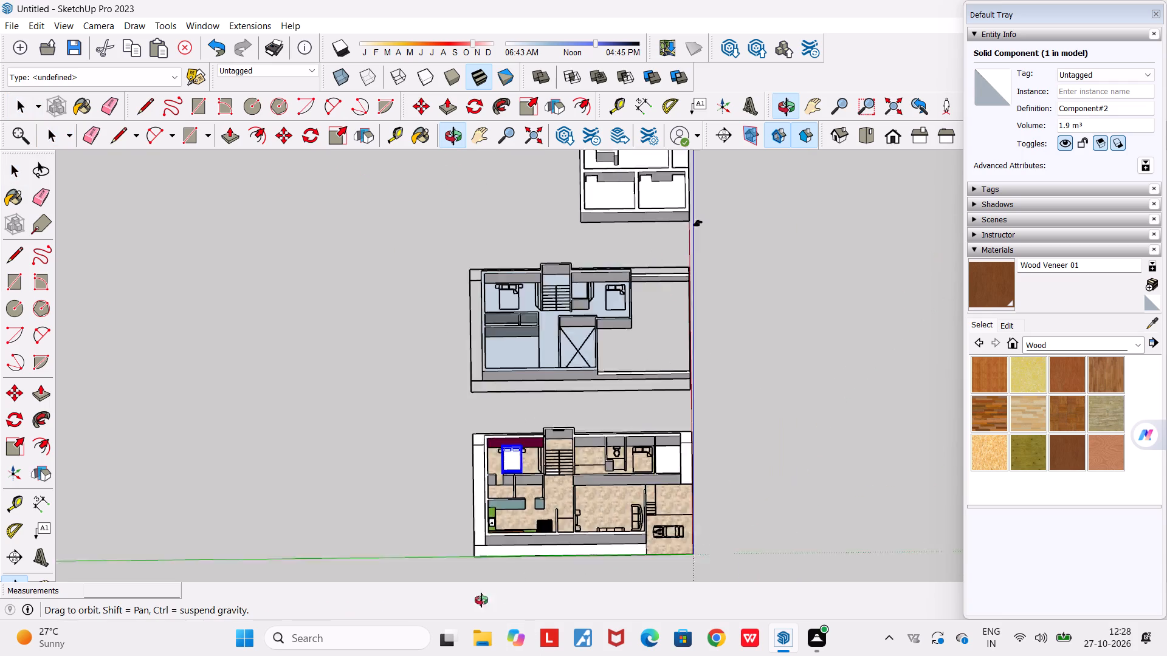
pyautogui.moveTo(481, 600); pyautogui.dragTo(264, 585, button='middle')
pyautogui.scroll(5, 421, 431)
pyautogui.moveTo(432, 528); pyautogui.dragTo(419, 590, button='middle')
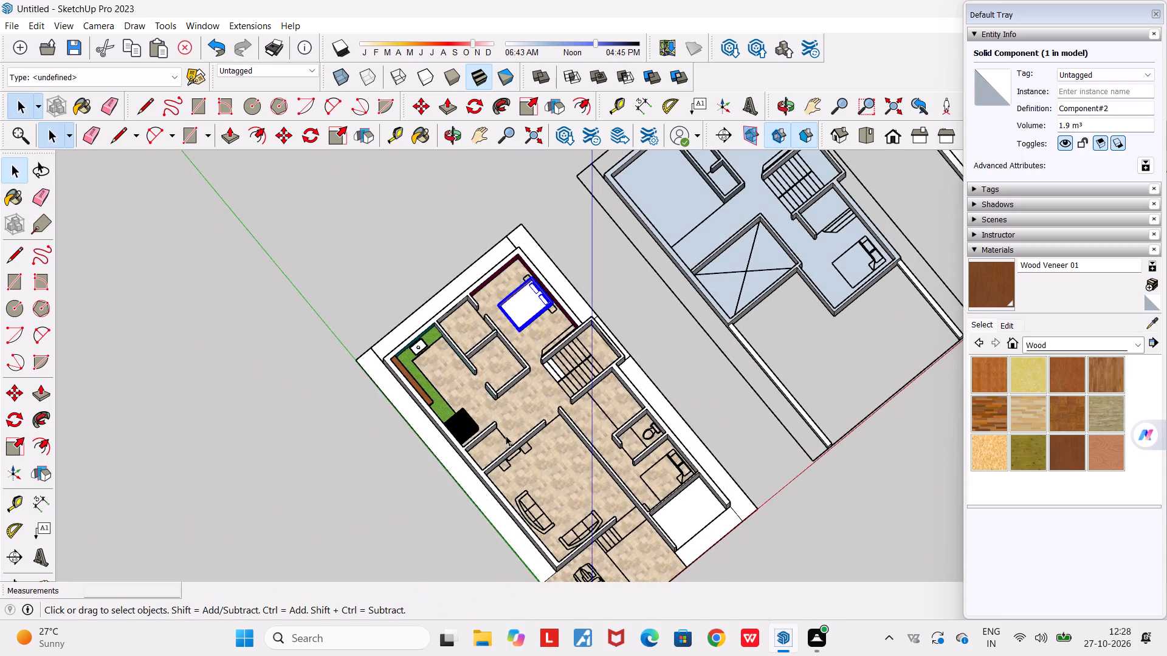
pyautogui.scroll(7, 506, 435)
pyautogui.moveTo(317, 505); pyautogui.dragTo(40, 440, button='middle')
pyautogui.scroll(-1, 40, 440)
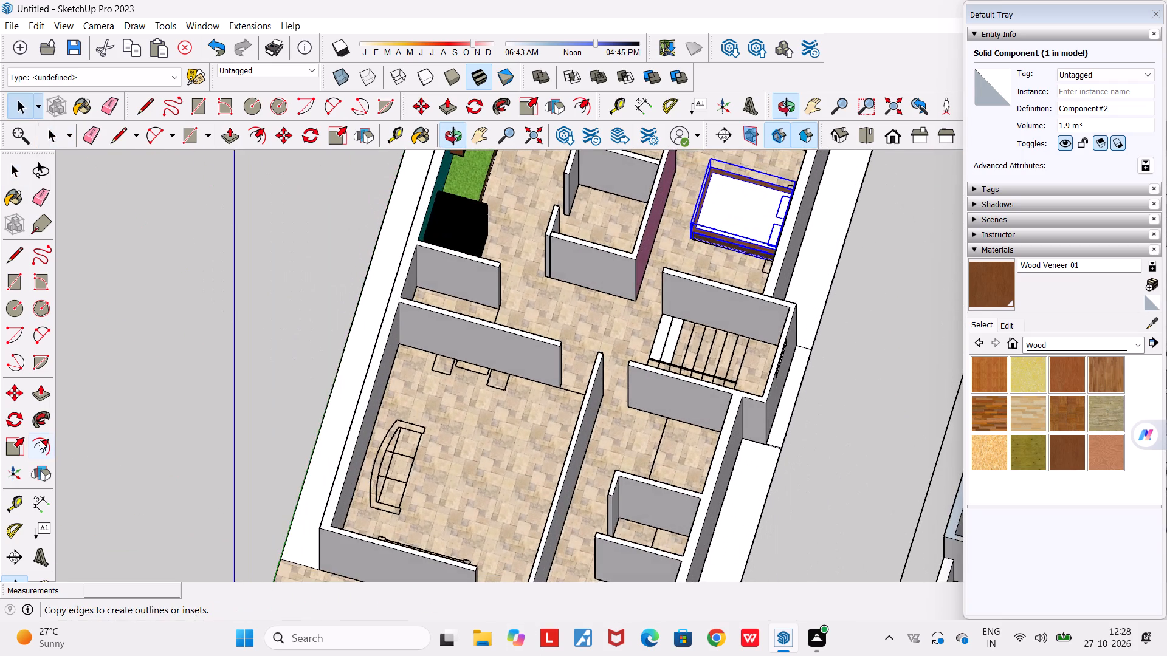
pyautogui.scroll(-2, 80, 455)
pyautogui.moveTo(385, 477); pyautogui.dragTo(98, 426, button='middle')
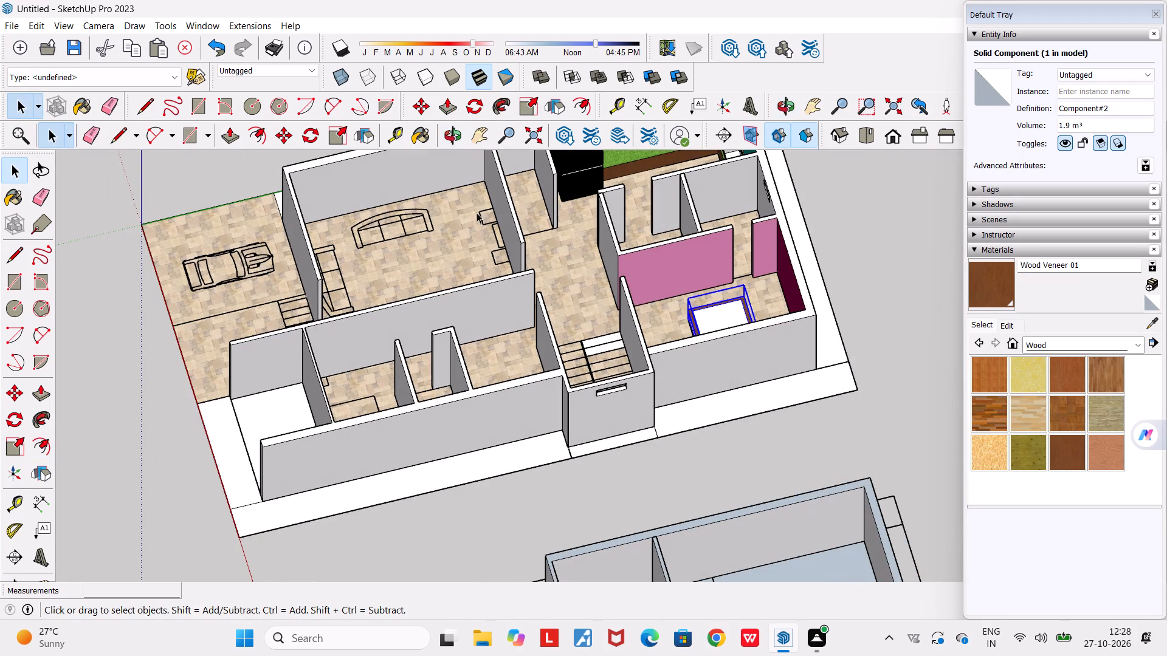
pyautogui.moveTo(558, 256); pyautogui.dragTo(411, 260, button='middle')
pyautogui.scroll(-8, 411, 260)
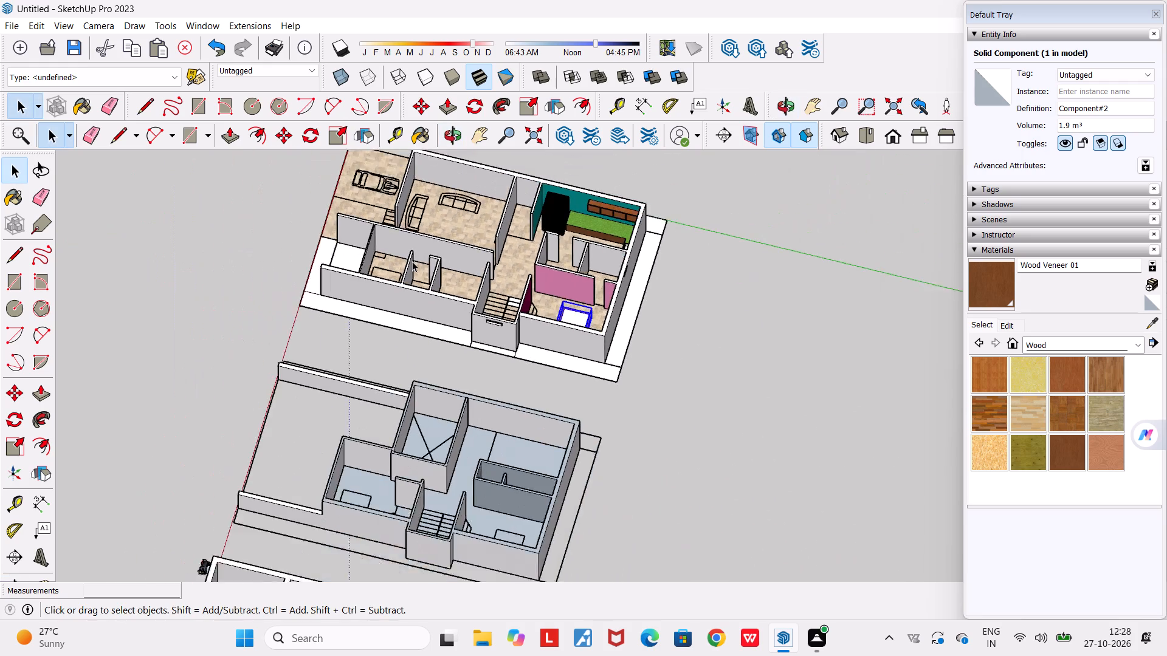
pyautogui.scroll(9, 514, 192)
pyautogui.moveTo(514, 196); pyautogui.dragTo(583, 194, button='middle')
pyautogui.scroll(2, 517, 260)
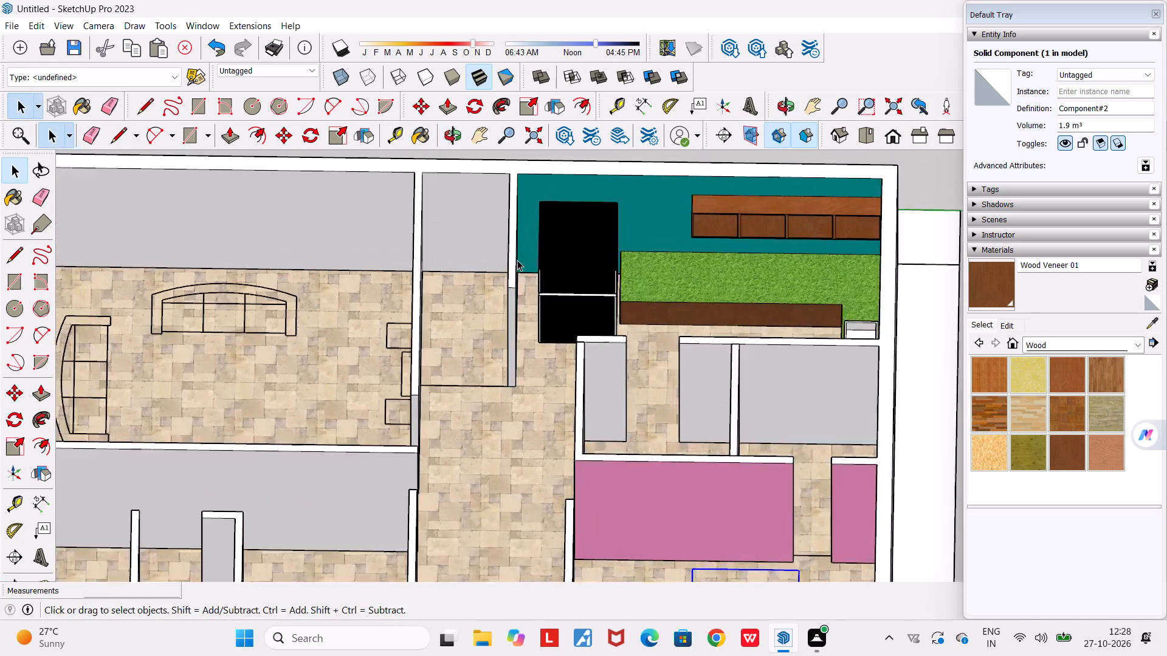
pyautogui.scroll(5, 517, 260)
pyautogui.moveTo(469, 318); pyautogui.dragTo(501, 262, button='middle')
pyautogui.scroll(-4, 501, 262)
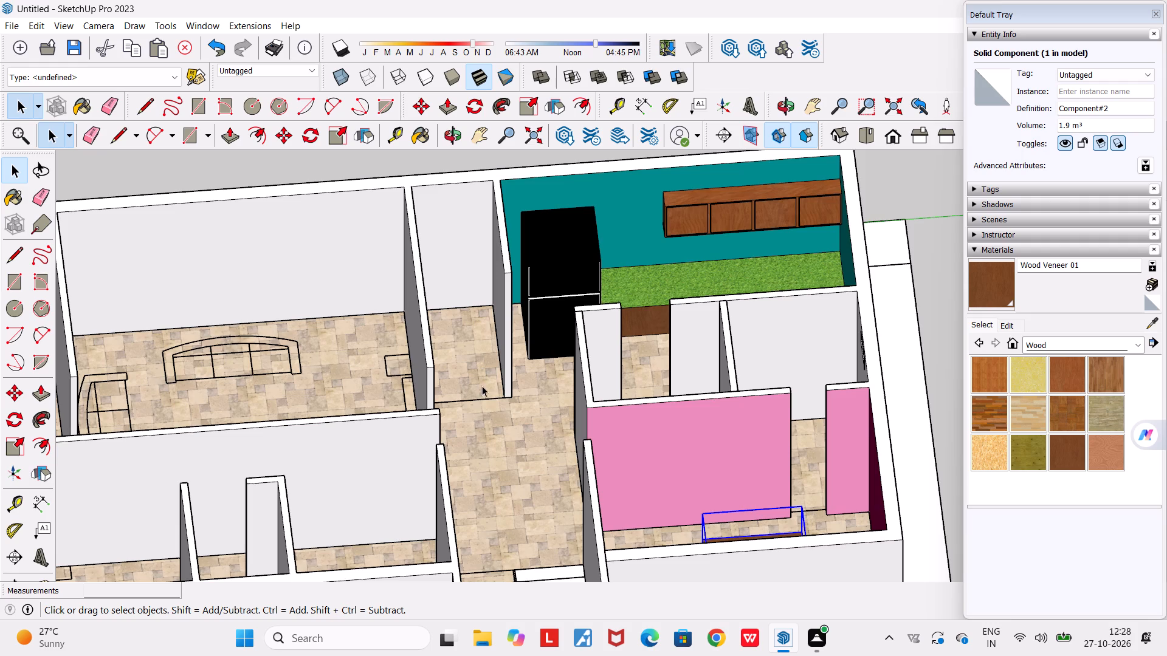
pyautogui.scroll(-5, 483, 392)
pyautogui.moveTo(477, 445); pyautogui.dragTo(731, 584, button='middle')
pyautogui.scroll(3, 683, 489)
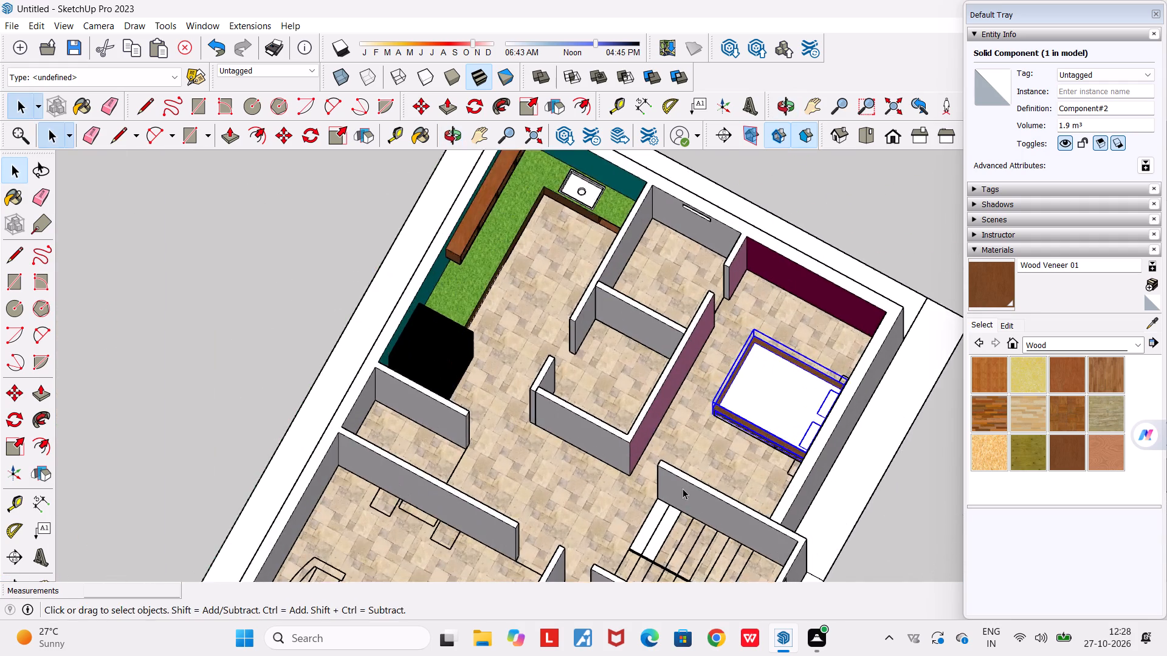
pyautogui.scroll(1, 683, 488)
pyautogui.moveTo(683, 488); pyautogui.dragTo(785, 509, button='middle')
pyautogui.scroll(-4, 785, 509)
pyautogui.scroll(6, 803, 466)
pyautogui.moveTo(803, 464); pyautogui.dragTo(974, 513, button='middle')
pyautogui.scroll(-5, 972, 513)
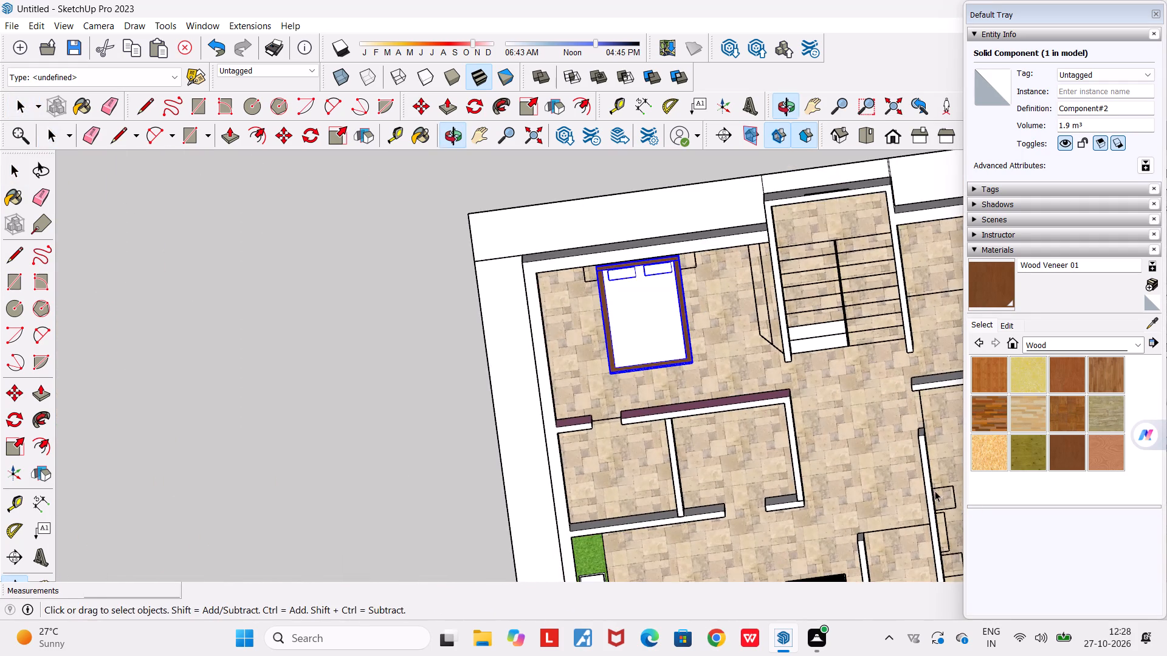
pyautogui.moveTo(819, 470); pyautogui.dragTo(597, 336, button='middle')
pyautogui.scroll(-6, 597, 336)
pyautogui.moveTo(696, 466); pyautogui.dragTo(420, 466, button='middle')
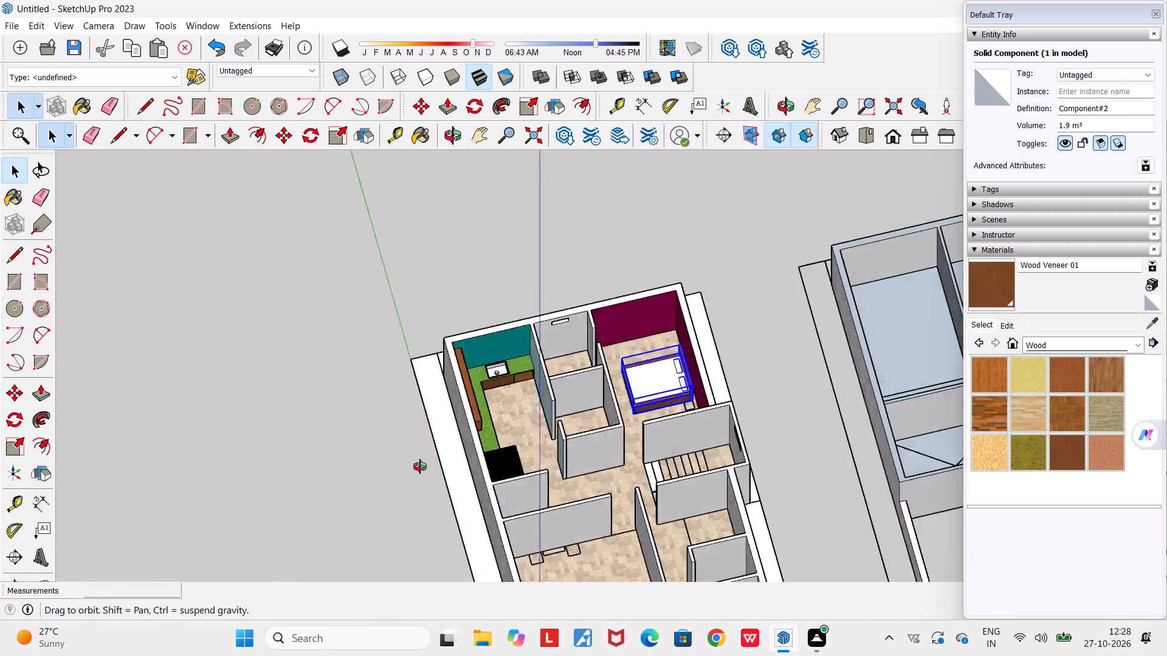
pyautogui.moveTo(420, 466); pyautogui.dragTo(408, 462, button='middle')
pyautogui.scroll(-8, 408, 462)
pyautogui.moveTo(542, 459); pyautogui.dragTo(439, 398, button='middle')
pyautogui.scroll(-7, 439, 398)
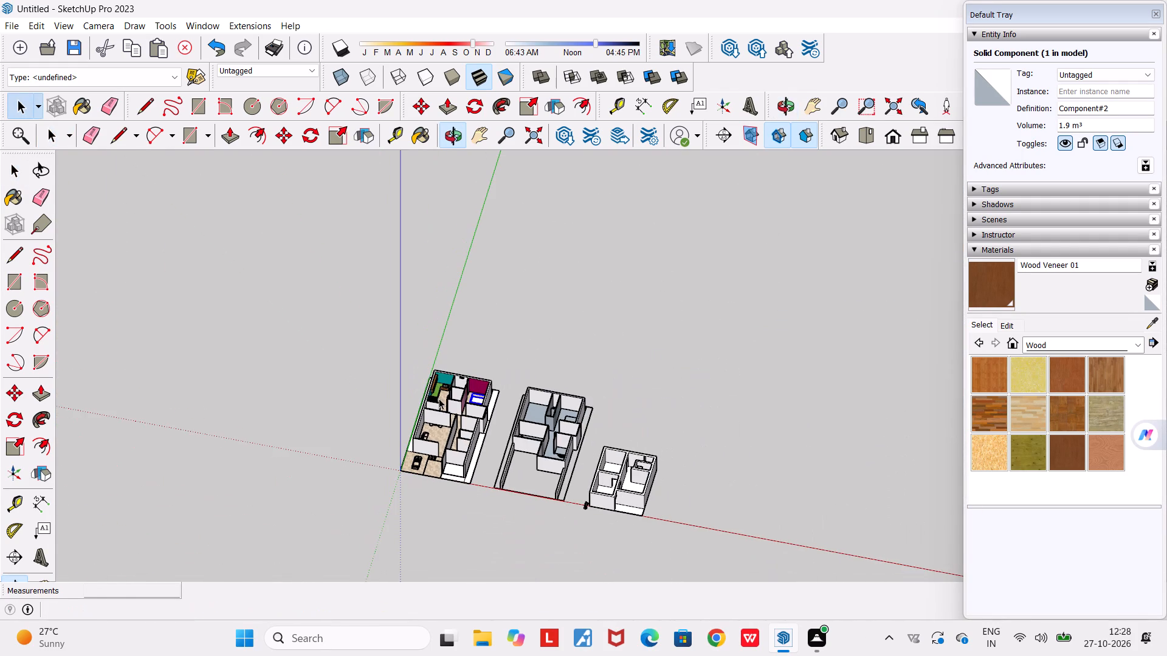
# Draw a freestanding rectangle of about 16.8 m² on the open ground beyond the small unpainted floor model.
pyautogui.scroll(3, 687, 479)
pyautogui.moveTo(689, 493); pyautogui.dragTo(728, 504, button='middle')
pyautogui.scroll(7, 728, 504)
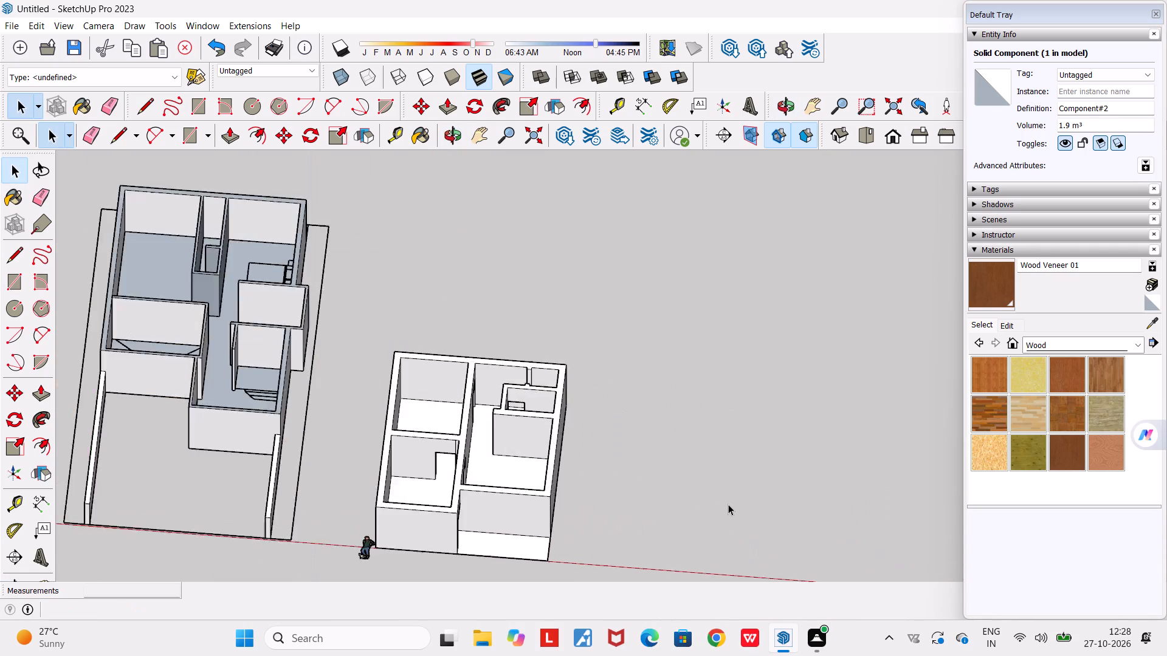
pyautogui.scroll(5, 728, 504)
pyautogui.scroll(1, 639, 475)
pyautogui.moveTo(639, 475); pyautogui.dragTo(653, 550, button='middle')
pyautogui.scroll(-10, 653, 550)
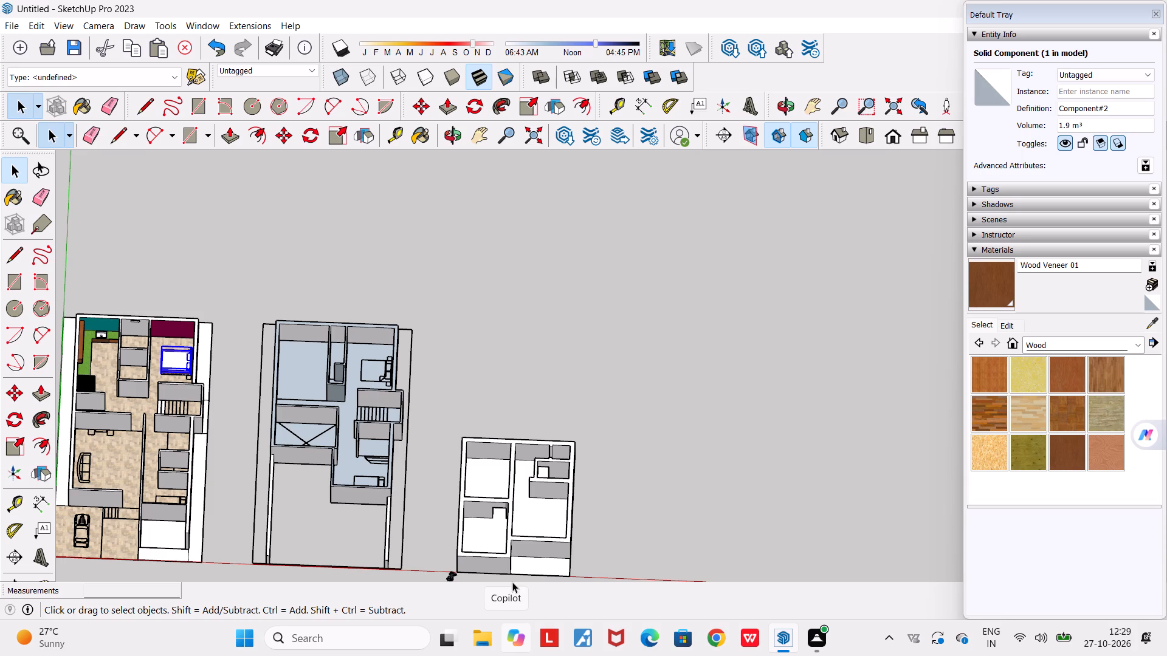
pyautogui.click(198, 111)
pyautogui.click(650, 480)
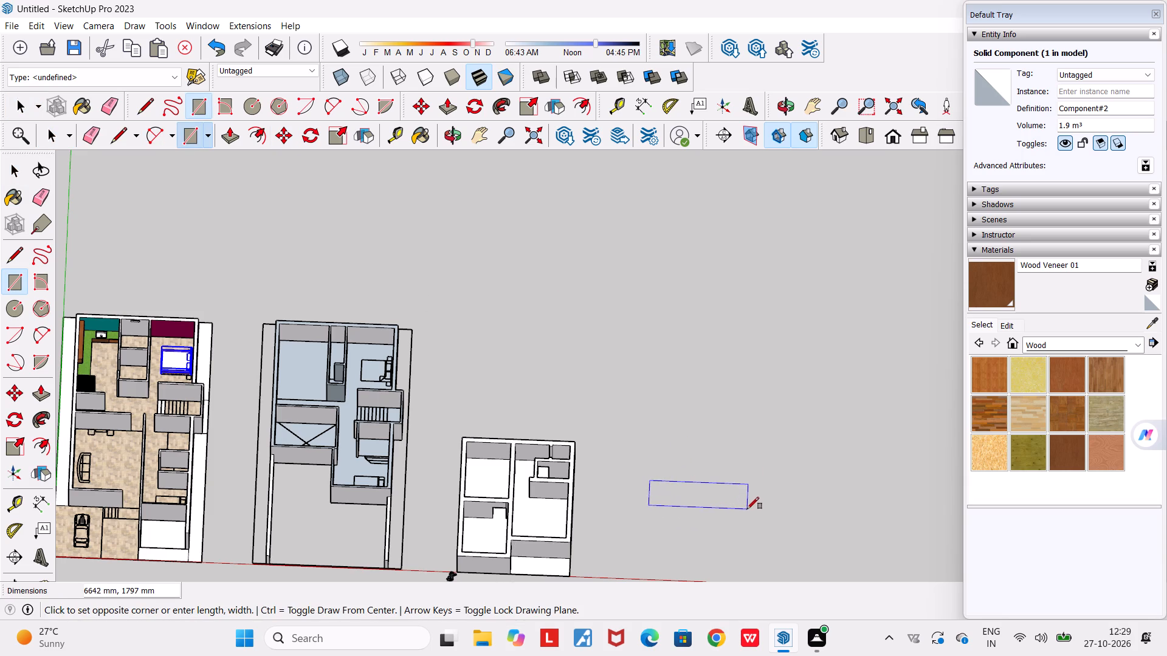
pyautogui.click(750, 518)
pyautogui.scroll(3, 717, 491)
pyautogui.press('space')
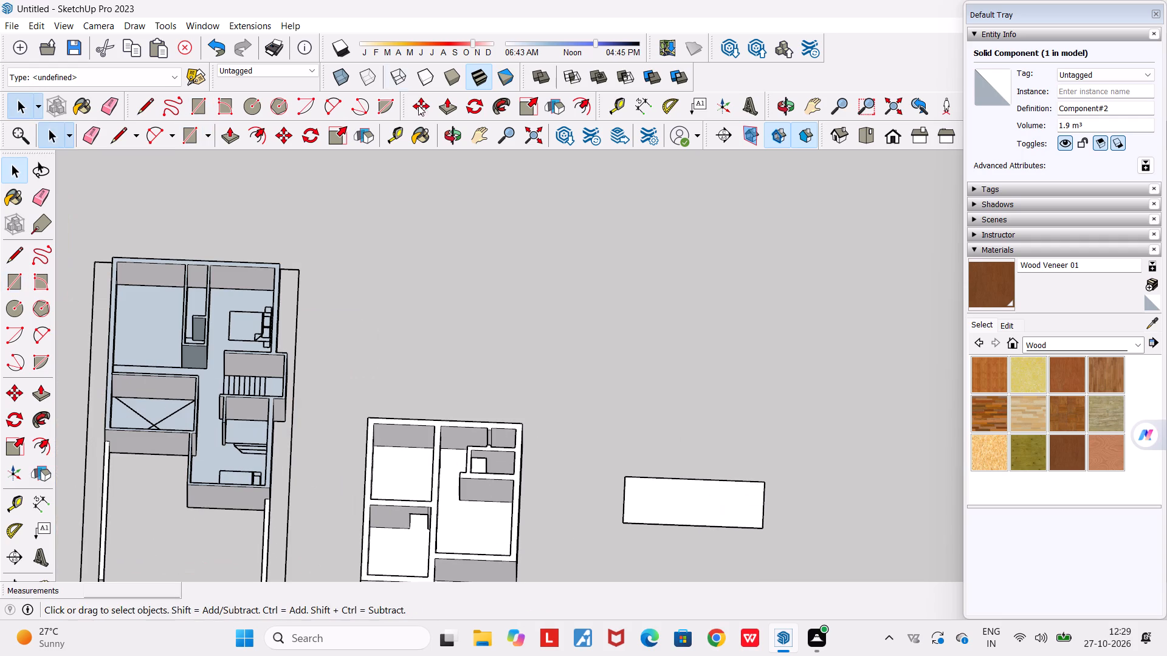
# Push/Pull the new freestanding rectangle up 3500 mm into a solid box.
pyautogui.click(216, 140)
pyautogui.click(224, 139)
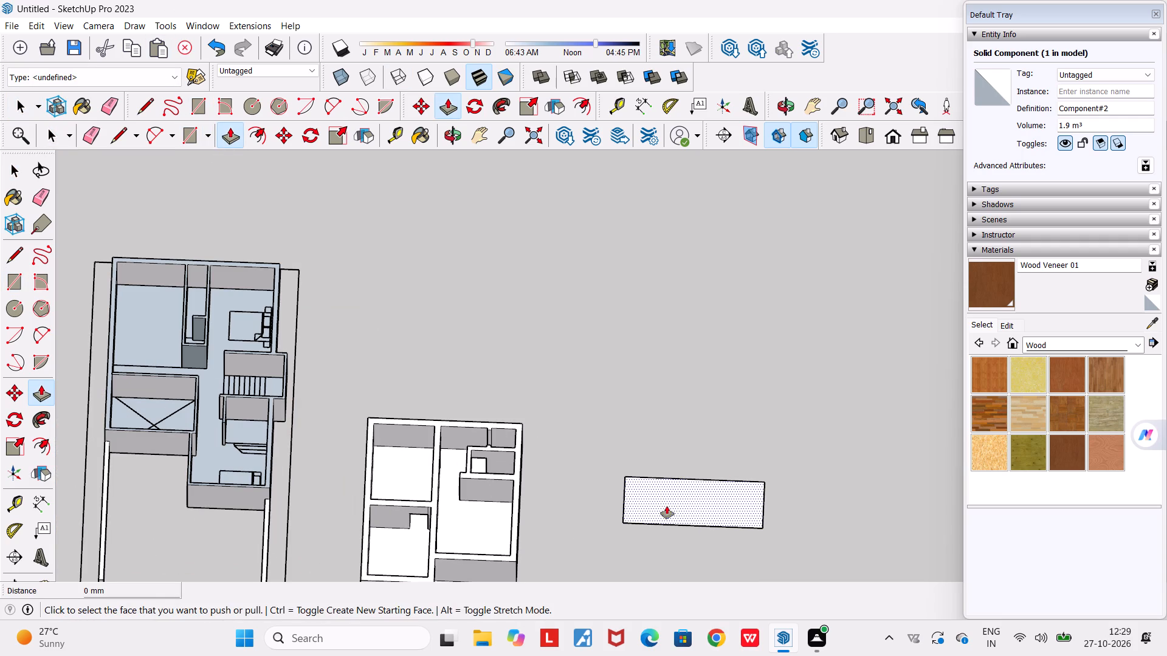
pyautogui.click(667, 506)
pyautogui.moveTo(664, 457); pyautogui.dragTo(534, 365, button='middle')
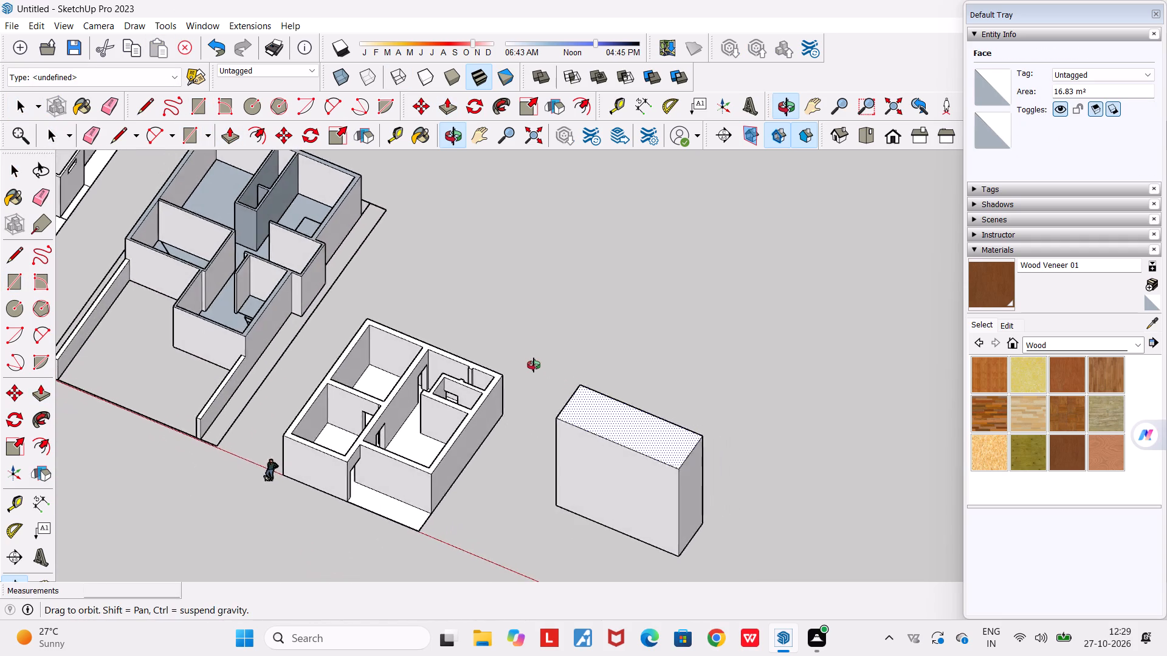
pyautogui.moveTo(534, 365); pyautogui.dragTo(521, 358, button='middle')
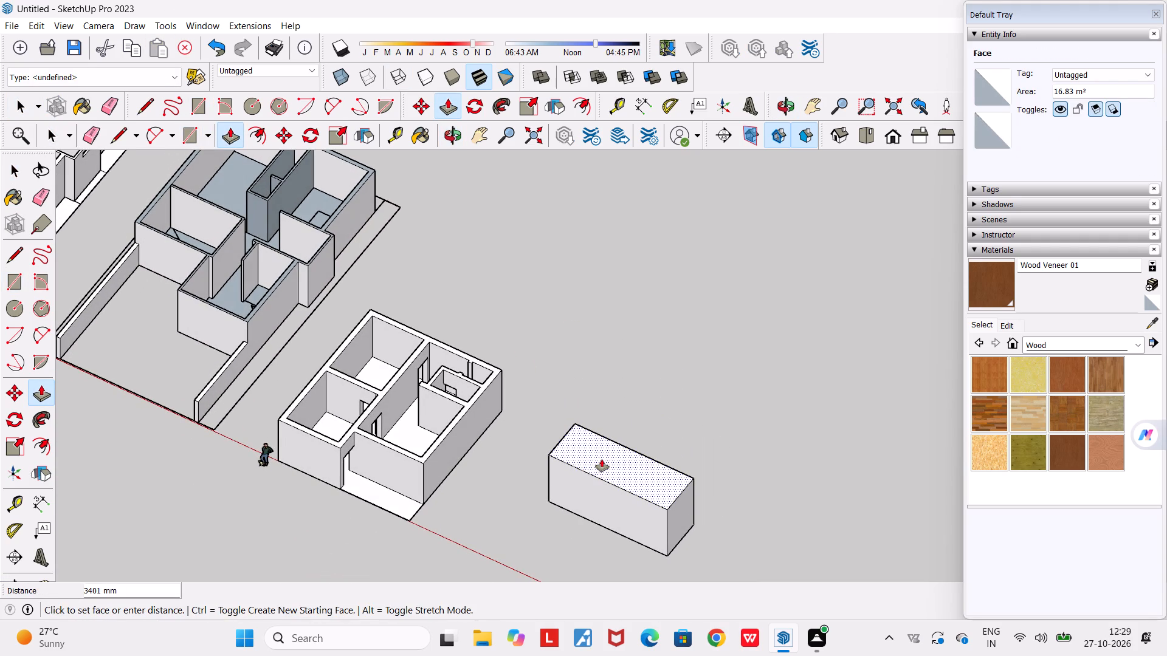
pyautogui.write('3500')
pyautogui.press('Return')
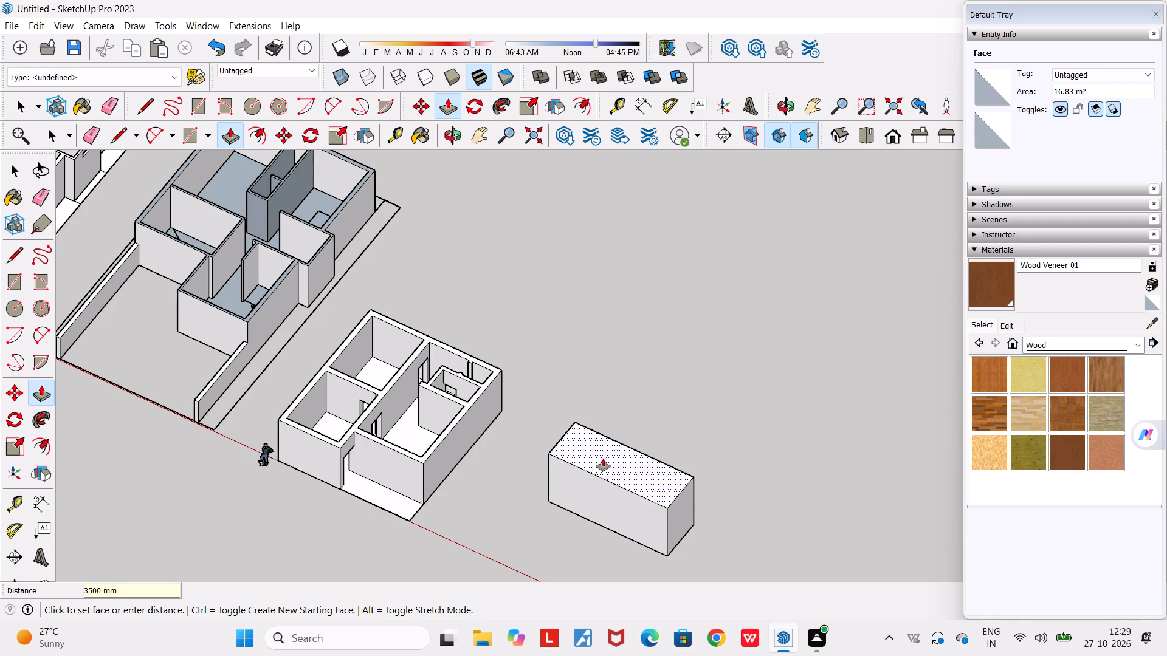
pyautogui.press('space')
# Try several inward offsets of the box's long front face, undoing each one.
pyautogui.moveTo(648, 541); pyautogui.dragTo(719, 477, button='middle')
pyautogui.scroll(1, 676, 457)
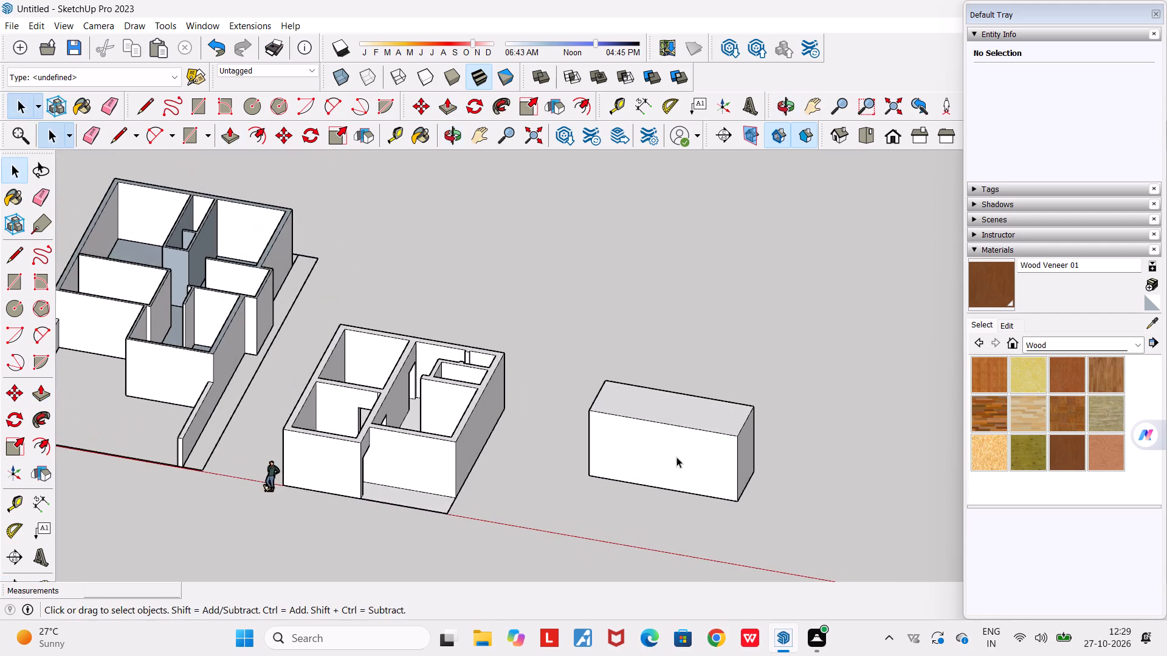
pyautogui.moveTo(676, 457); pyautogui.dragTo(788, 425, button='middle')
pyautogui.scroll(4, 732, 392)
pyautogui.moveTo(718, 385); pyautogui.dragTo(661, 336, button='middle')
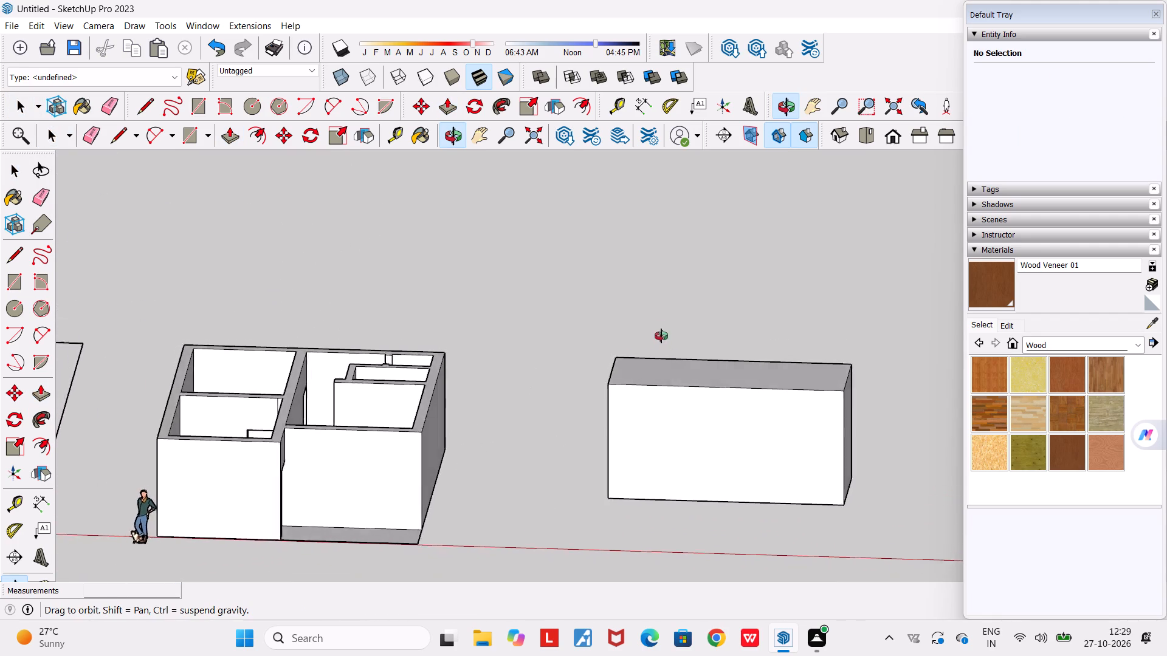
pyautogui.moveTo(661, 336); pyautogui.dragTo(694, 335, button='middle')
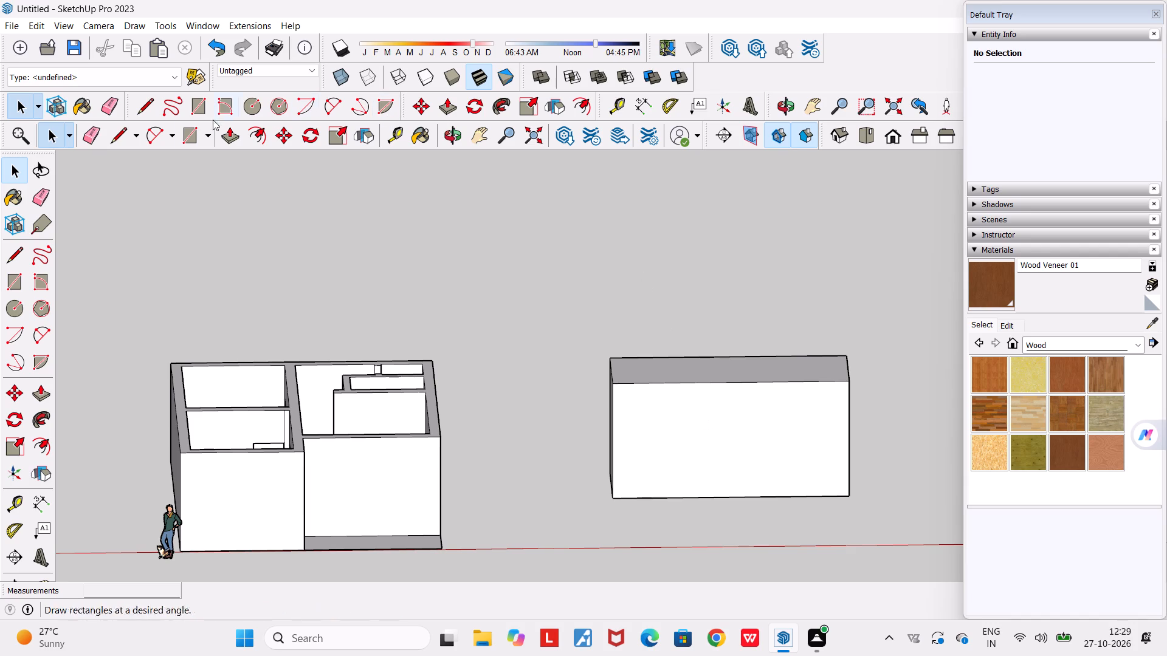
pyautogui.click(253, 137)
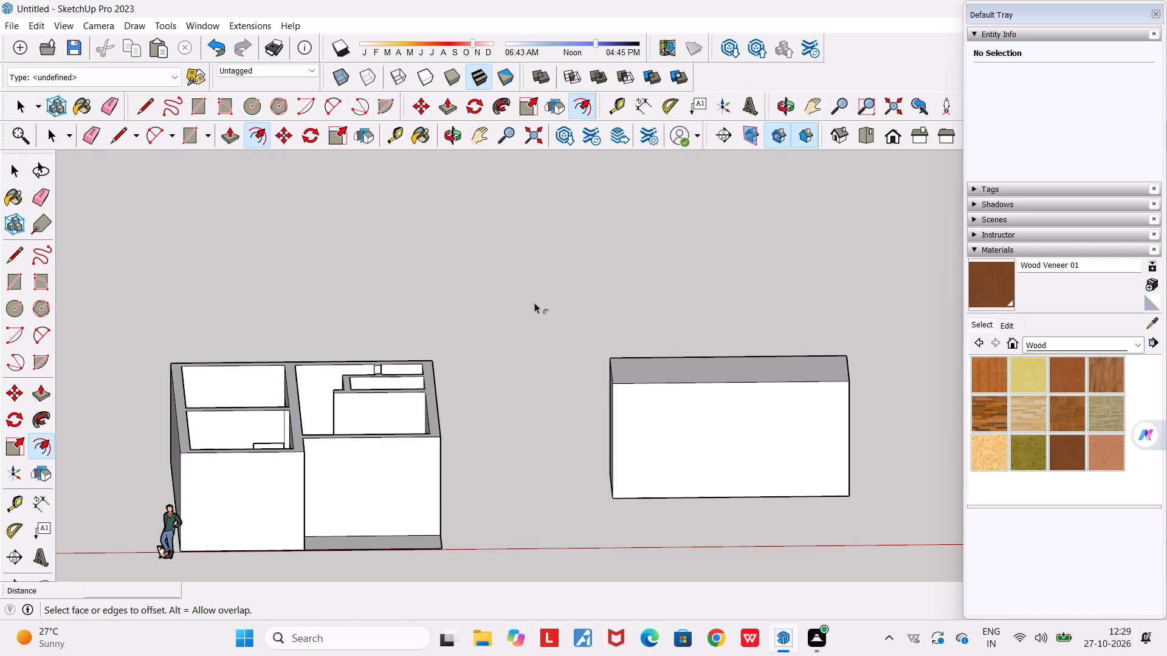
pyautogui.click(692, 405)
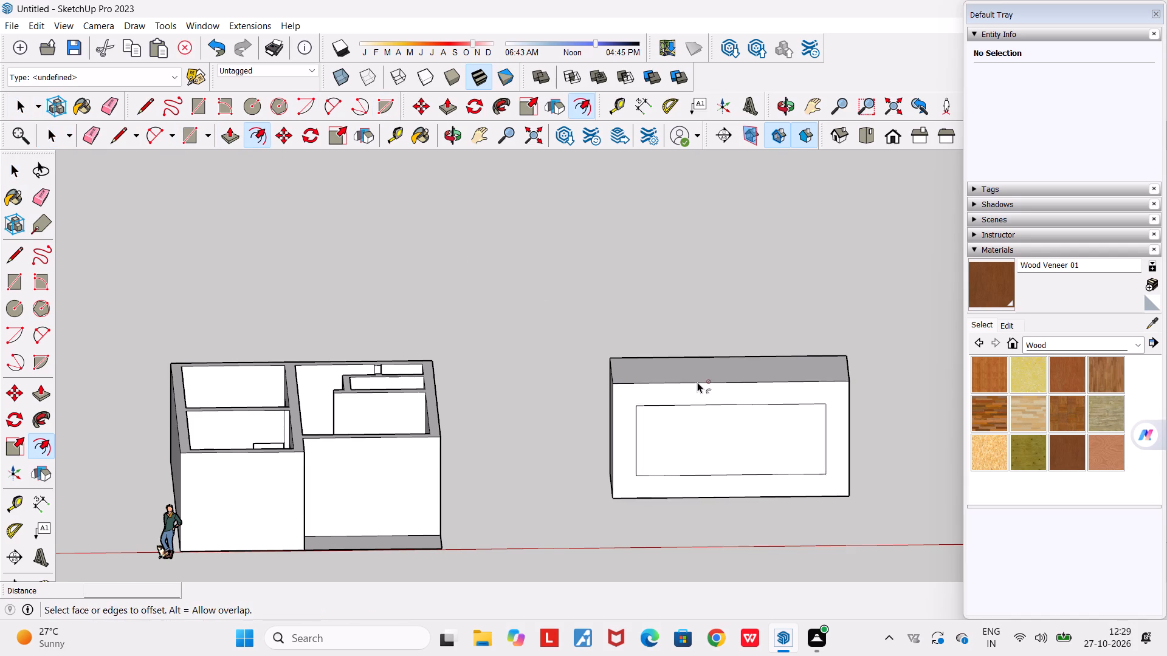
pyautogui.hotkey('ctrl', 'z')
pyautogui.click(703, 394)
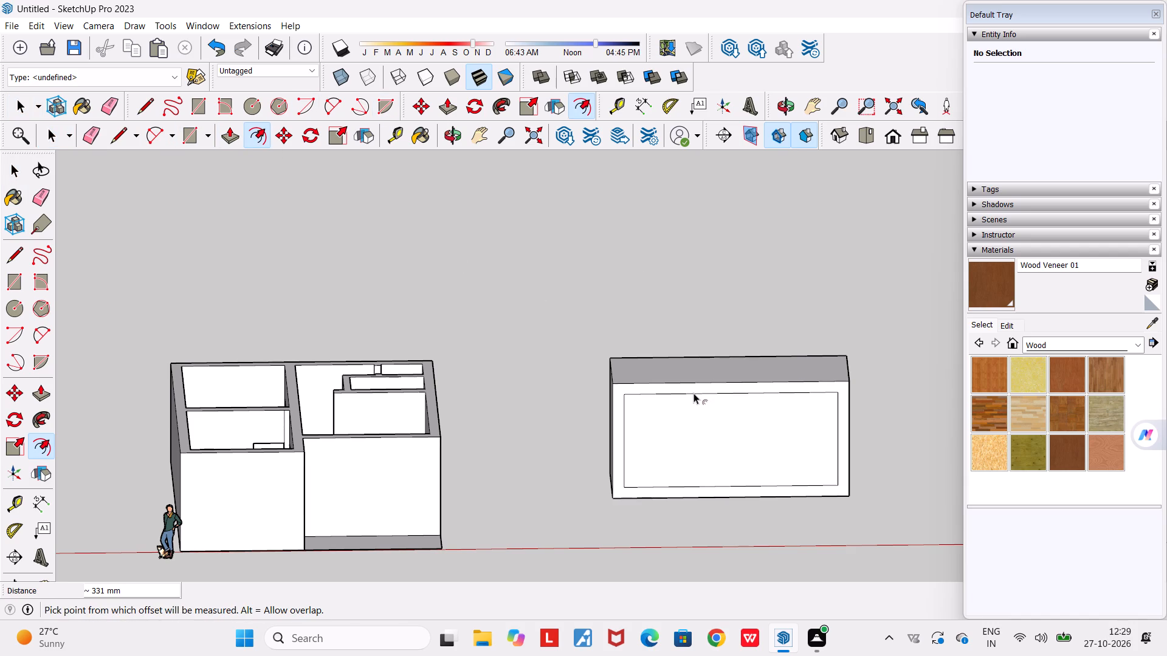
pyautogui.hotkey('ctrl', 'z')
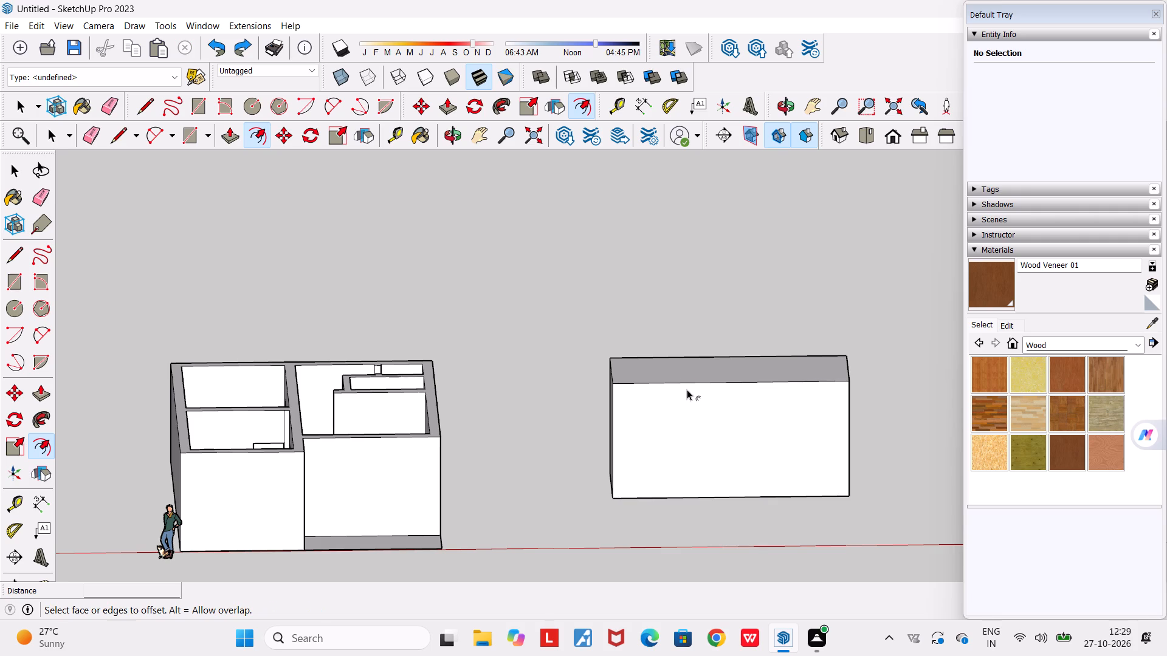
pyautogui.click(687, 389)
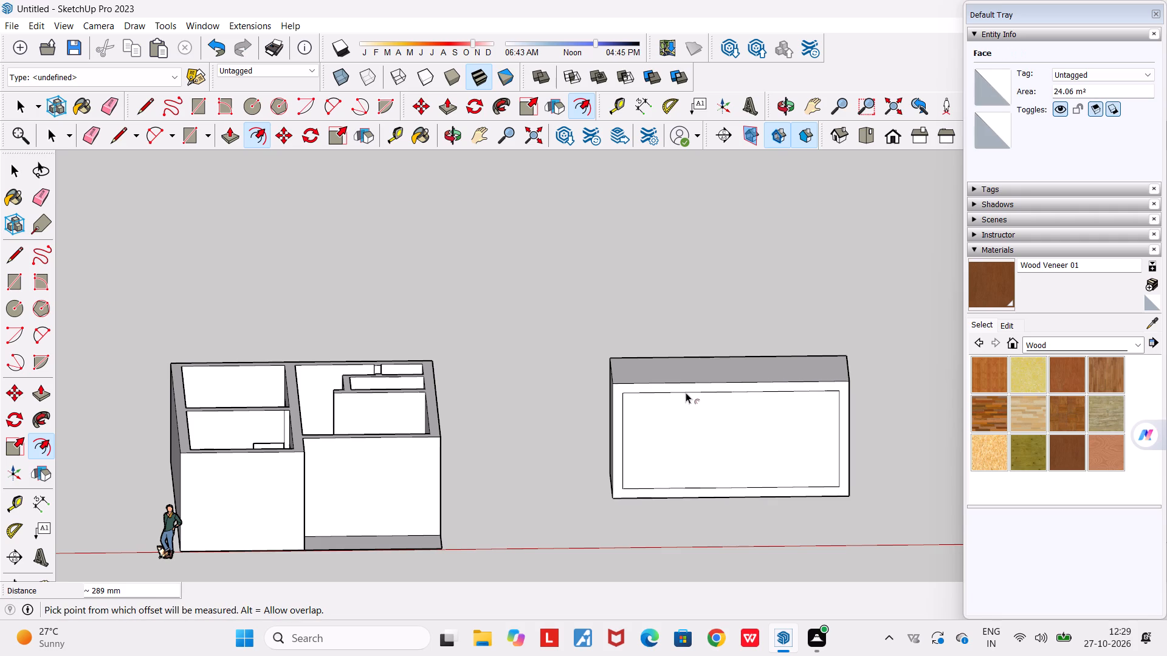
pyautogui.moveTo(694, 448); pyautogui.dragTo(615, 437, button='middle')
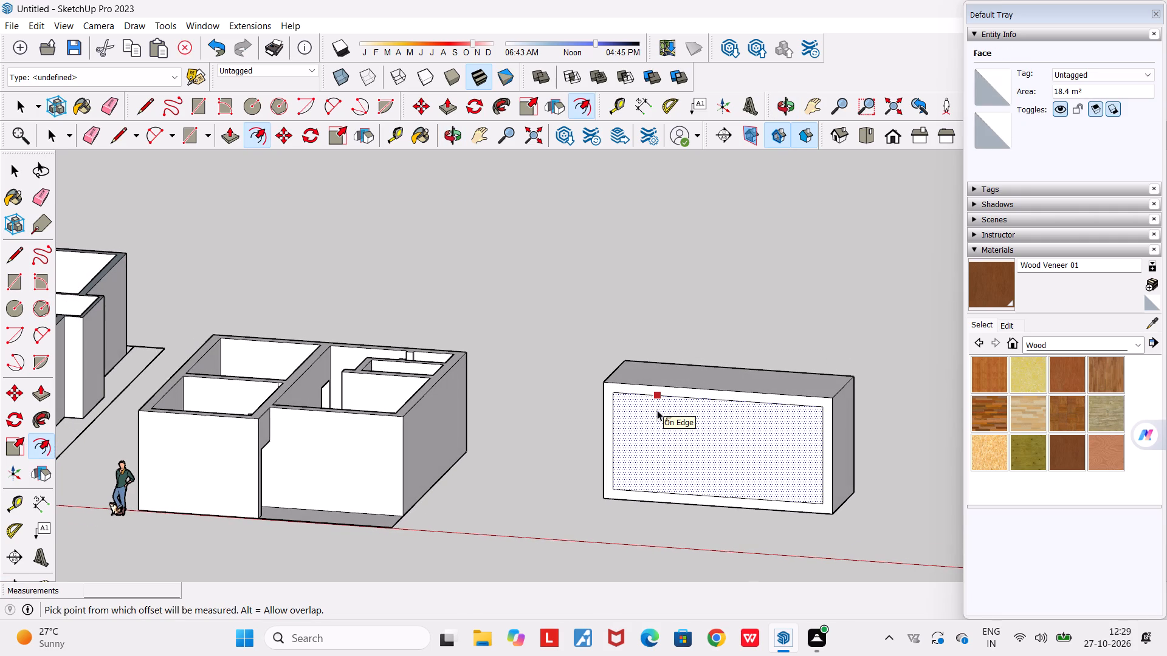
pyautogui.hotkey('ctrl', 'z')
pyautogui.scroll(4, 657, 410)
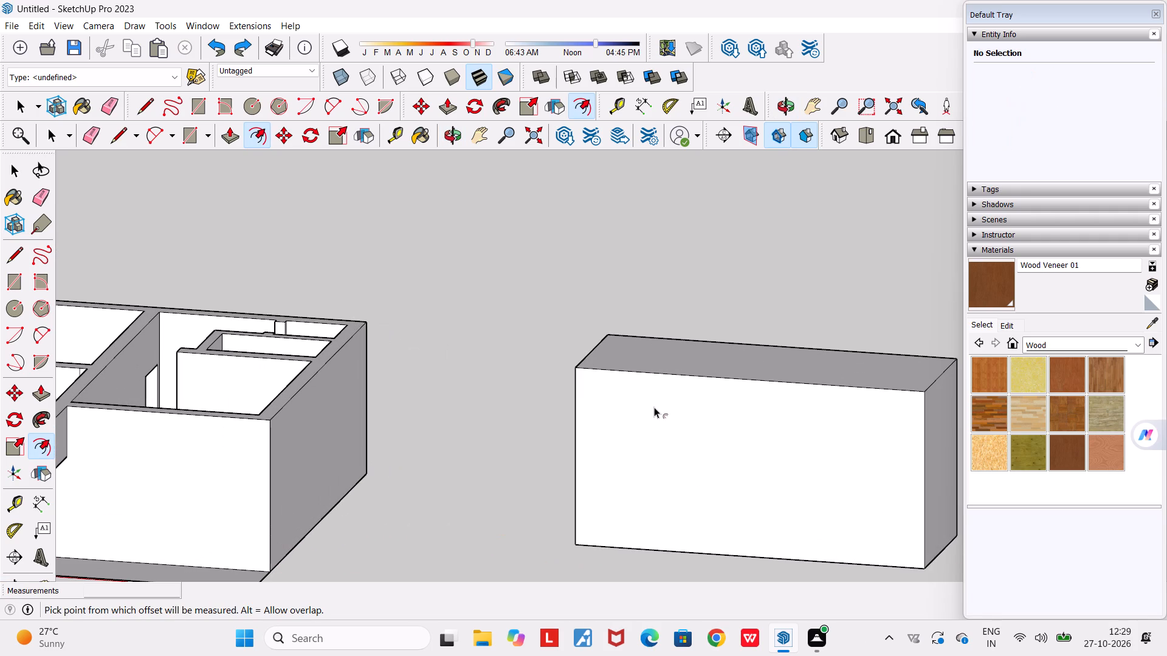
# Offset the outline of the box's long front face inward by about 110 mm.
pyautogui.click(638, 398)
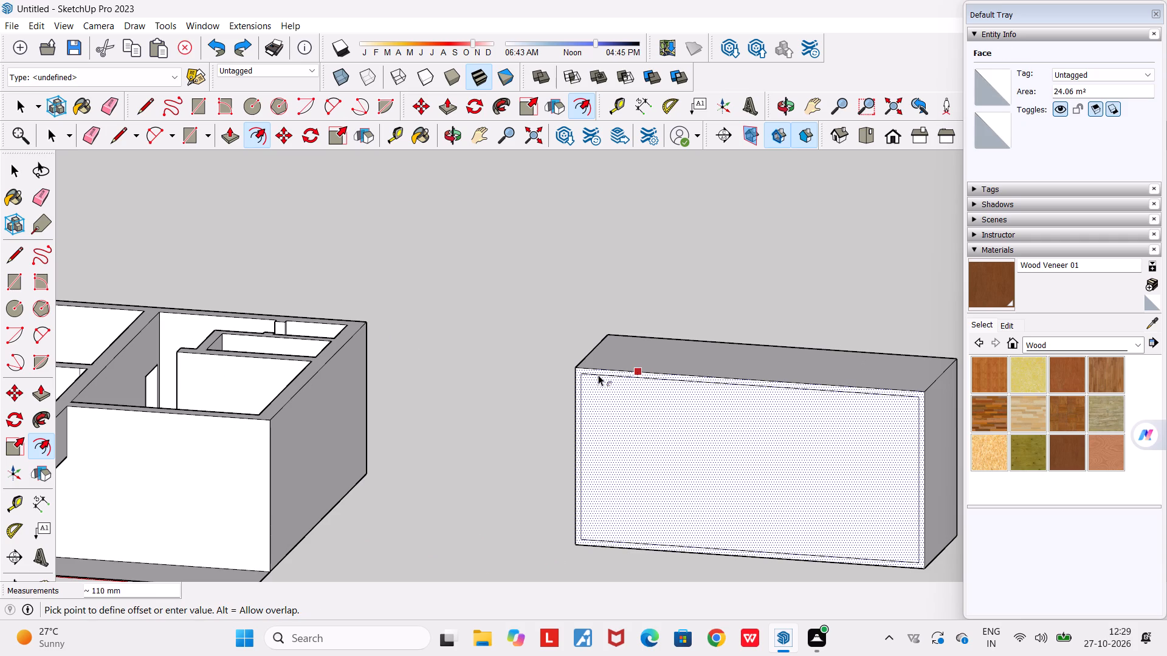
pyautogui.click(597, 374)
pyautogui.moveTo(620, 439); pyautogui.dragTo(707, 473, button='middle')
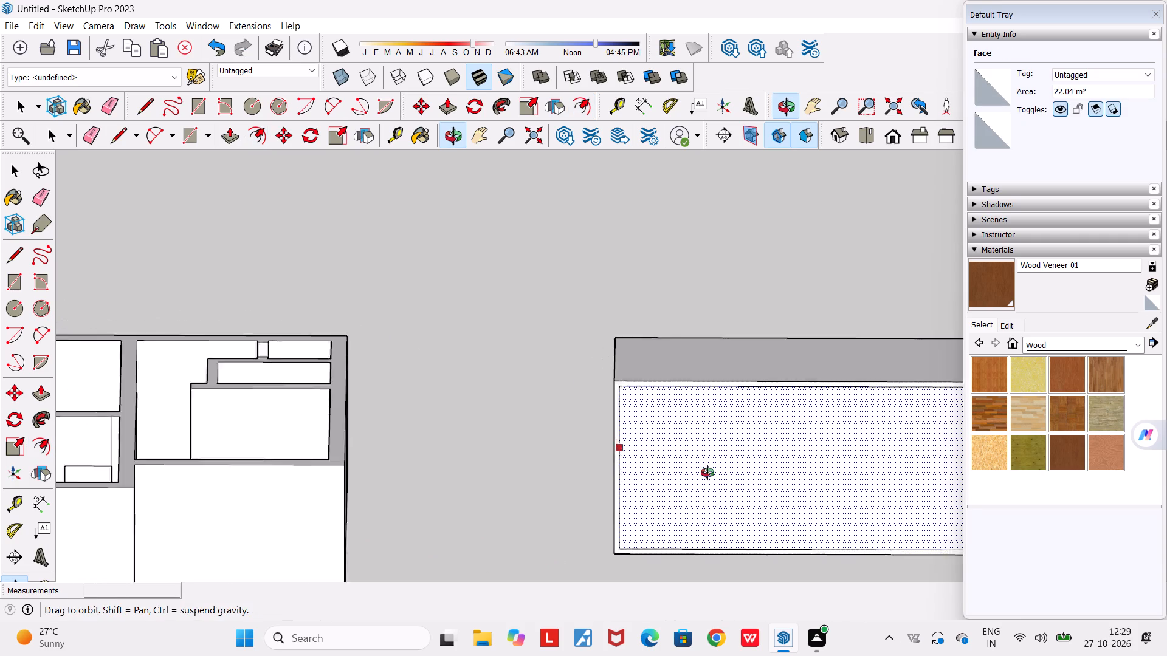
# Place two vertical guides on the box's front face, each 1700 mm in from the inset outline's left and right edges.
pyautogui.moveTo(707, 473); pyautogui.dragTo(709, 474, button='middle')
pyautogui.scroll(-9, 709, 474)
pyautogui.scroll(4, 833, 489)
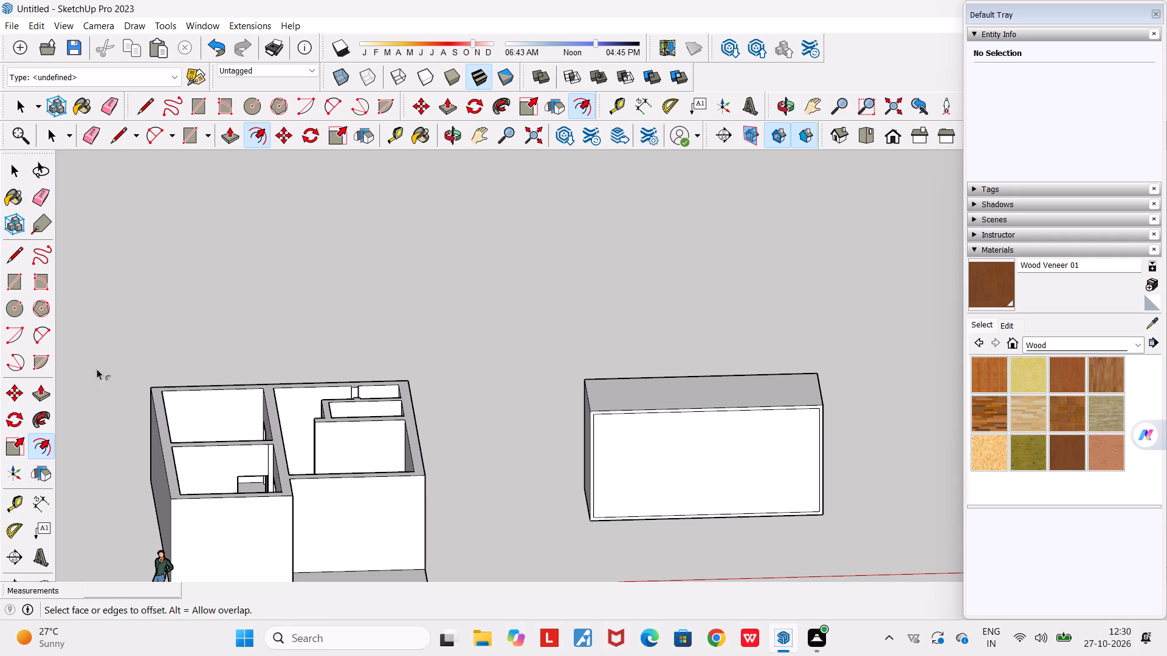
pyautogui.scroll(1, 686, 478)
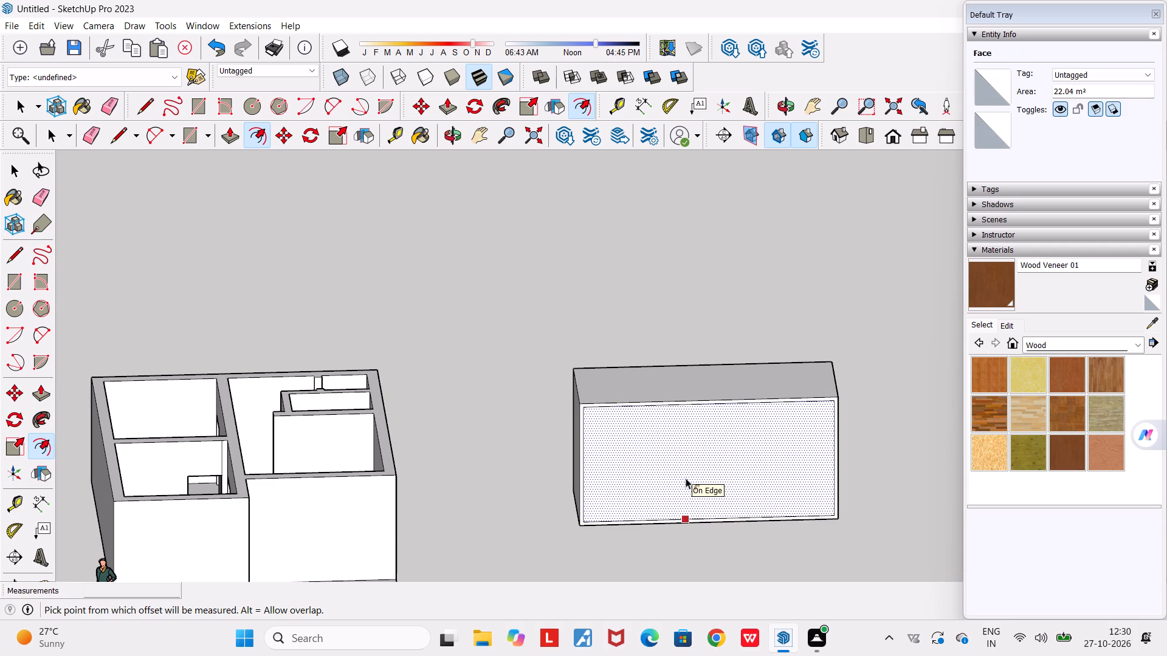
pyautogui.press('space')
pyautogui.press('space')
pyautogui.click(722, 561)
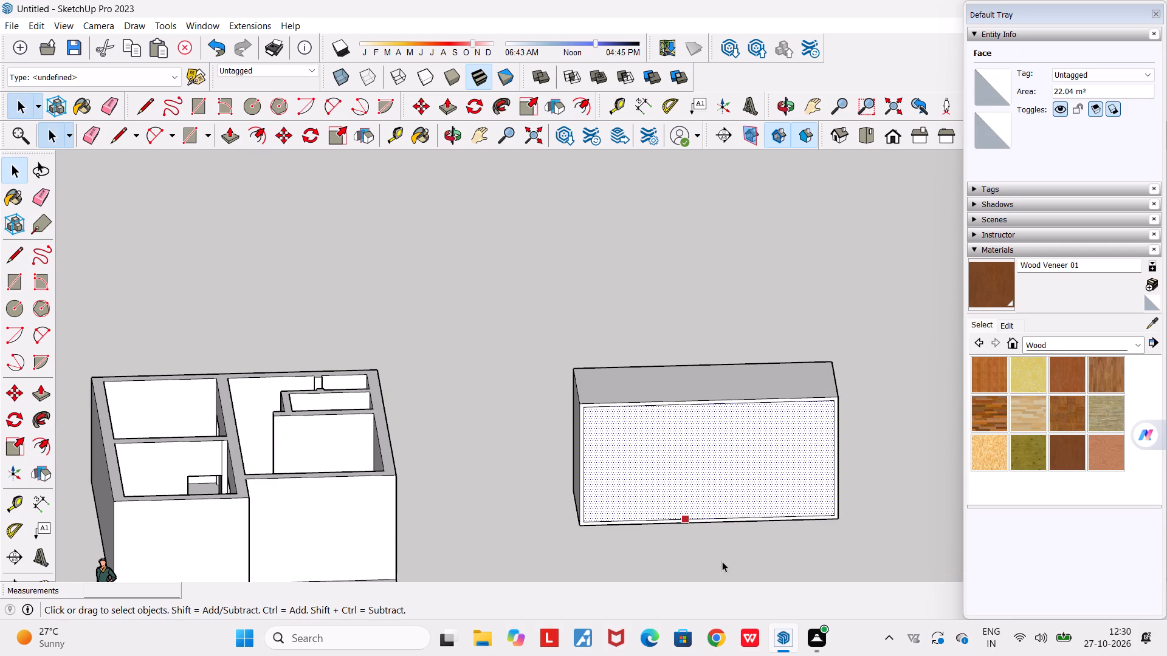
pyautogui.scroll(1, 734, 473)
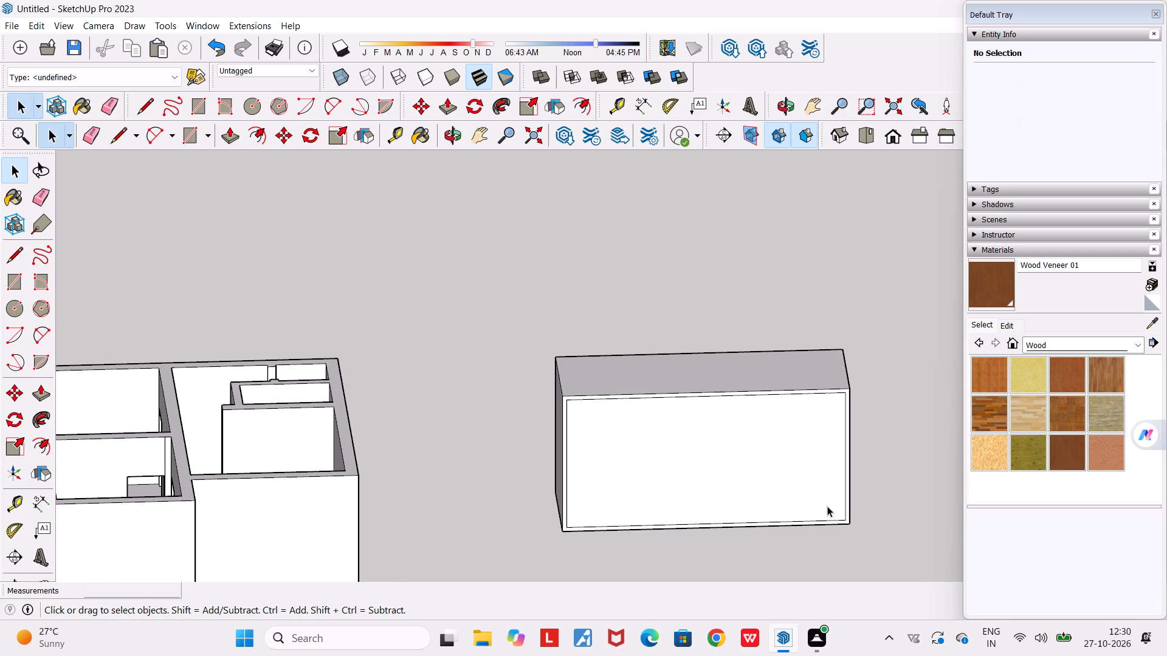
pyautogui.scroll(1, 828, 506)
pyautogui.click(616, 100)
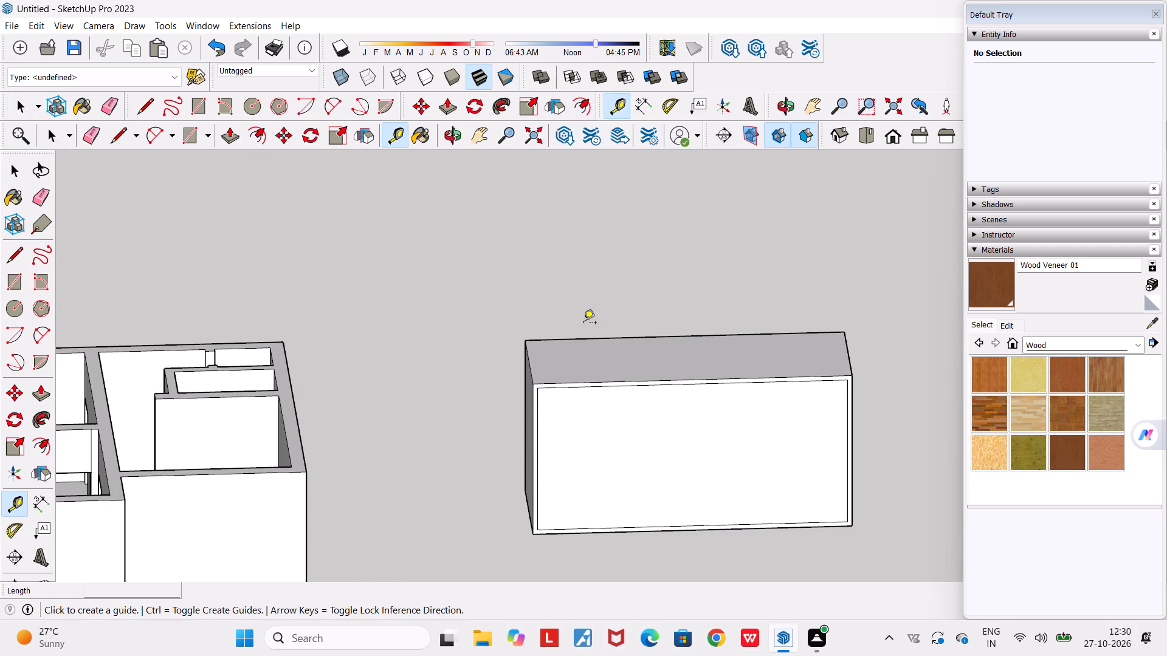
pyautogui.click(541, 454)
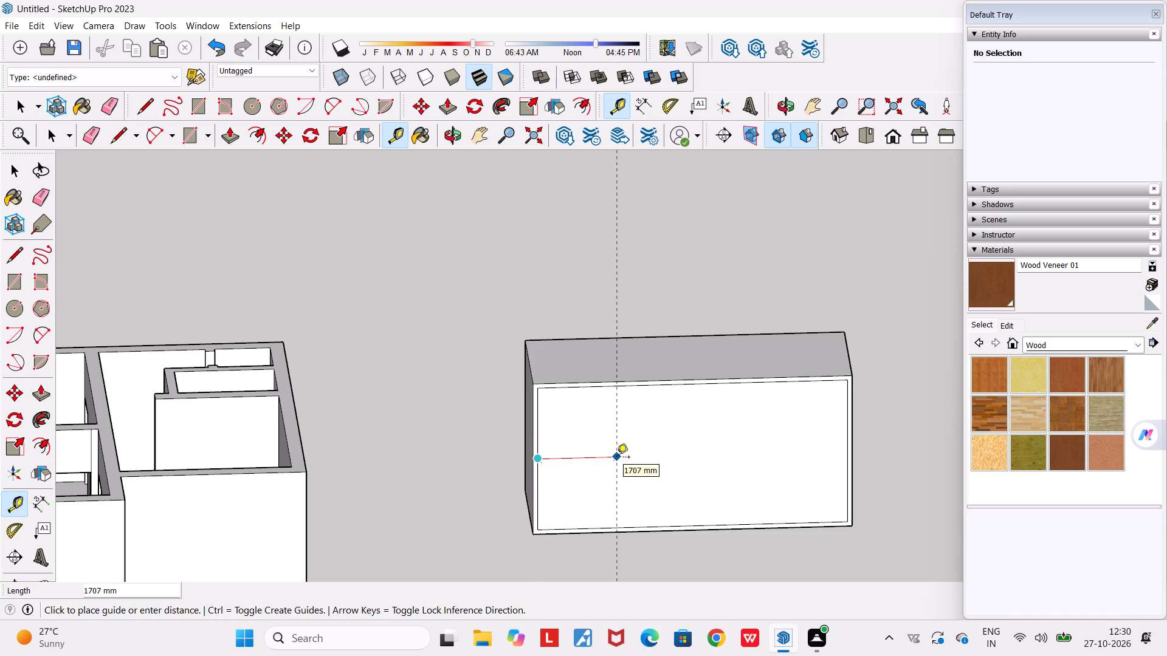
pyautogui.write('1700')
pyautogui.press('Return')
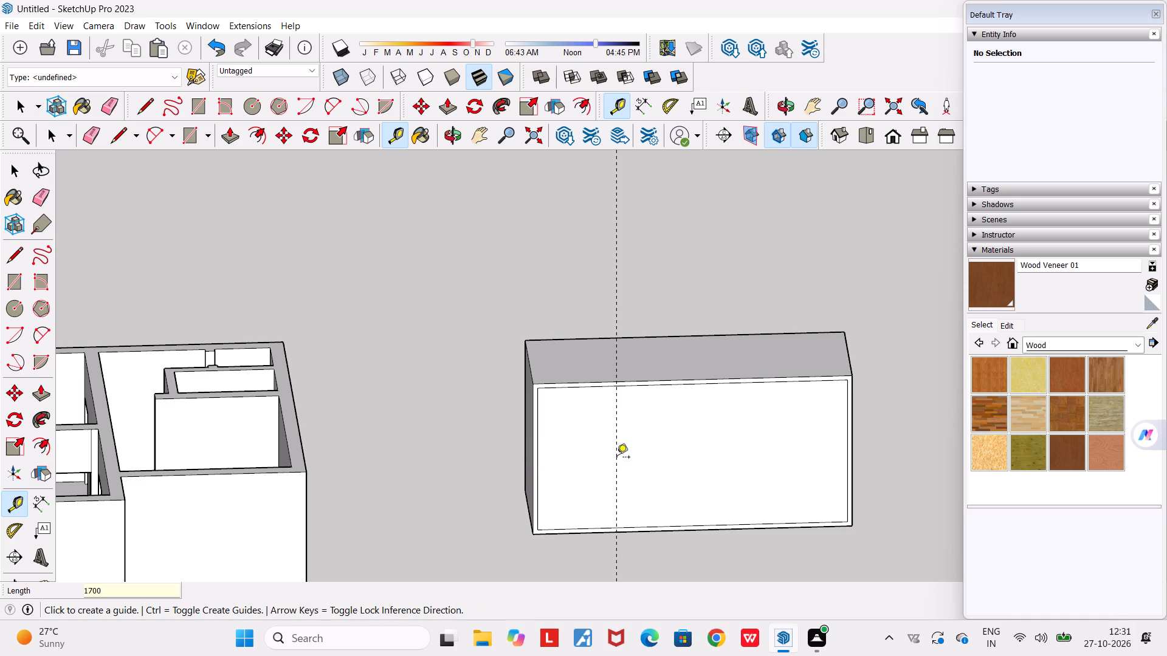
pyautogui.click(849, 449)
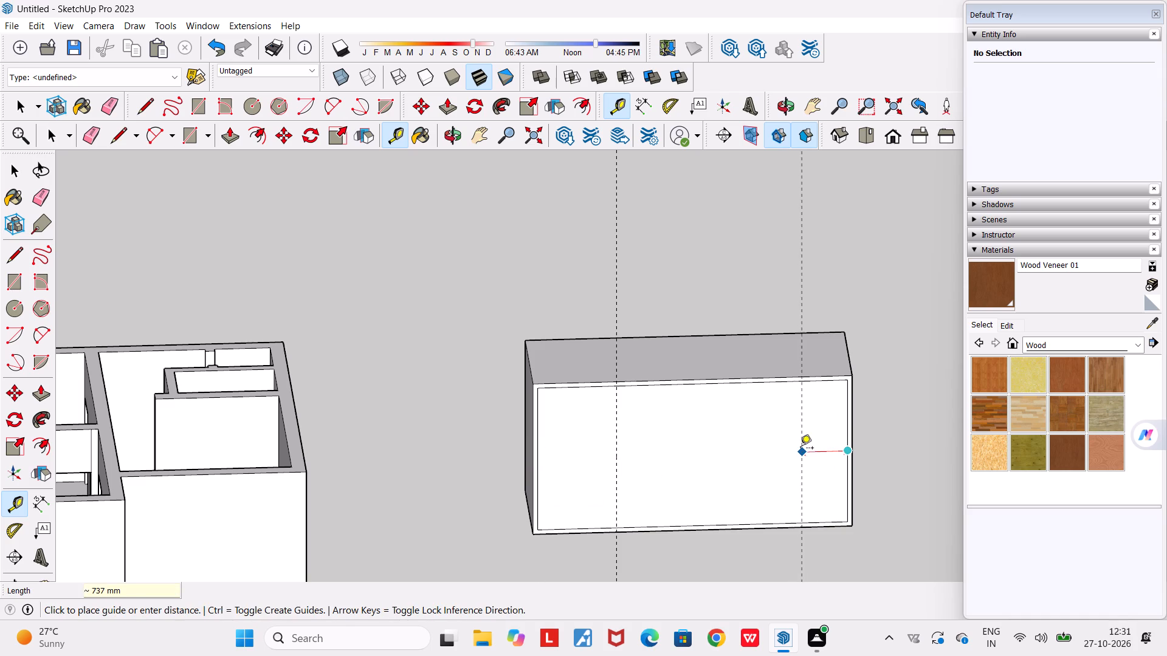
pyautogui.write('1700')
pyautogui.press('Return')
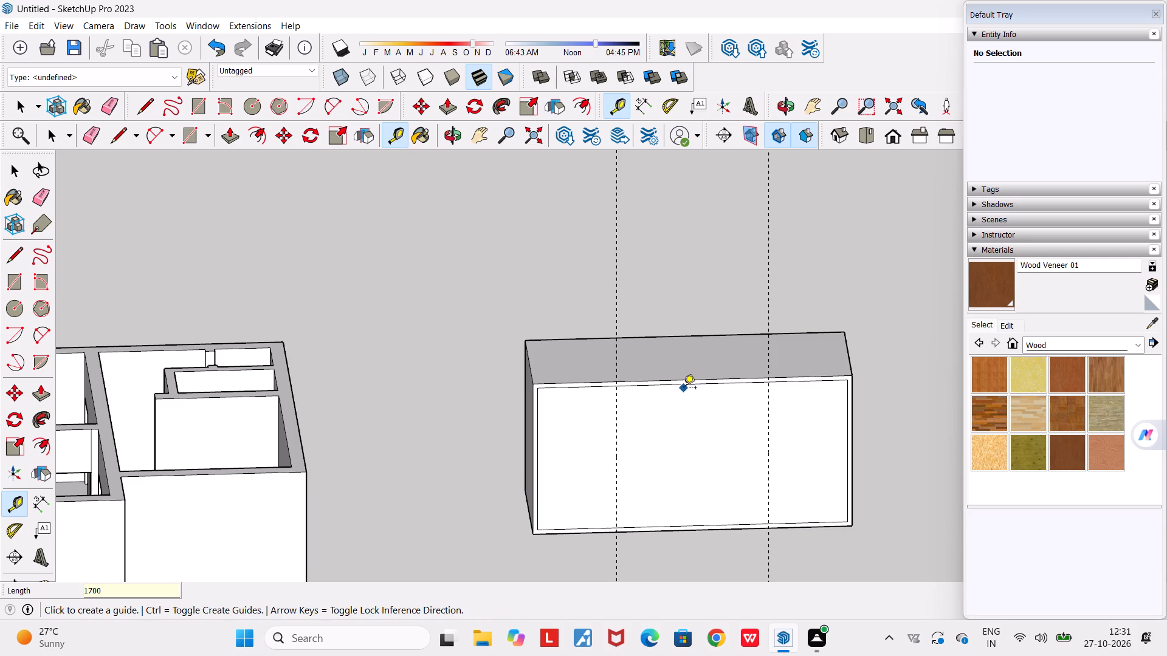
# Place a horizontal guide across the box's front, 1650 mm below the inset outline's upper edge.
pyautogui.click(690, 387)
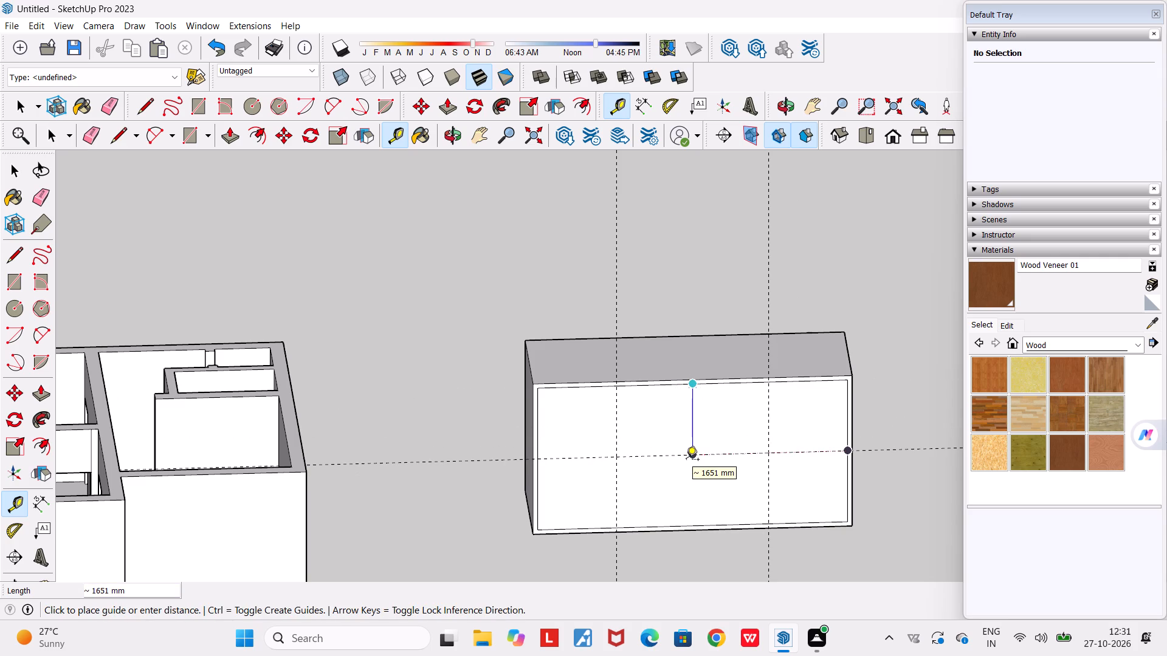
pyautogui.write('1650')
pyautogui.press('Return')
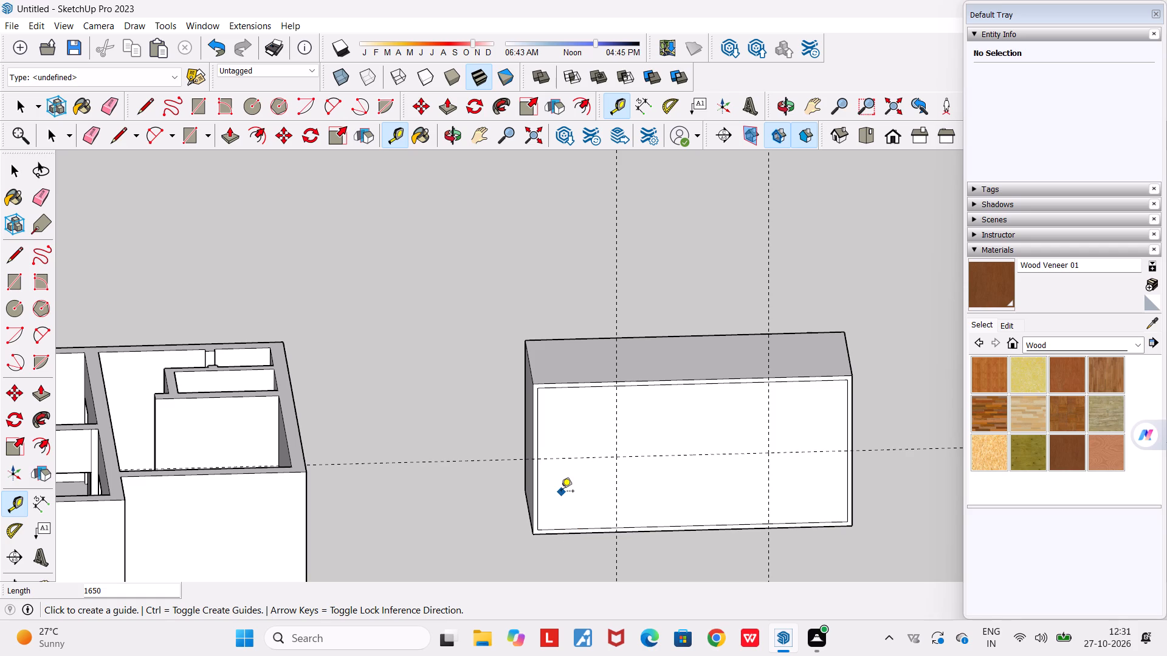
pyautogui.press('space')
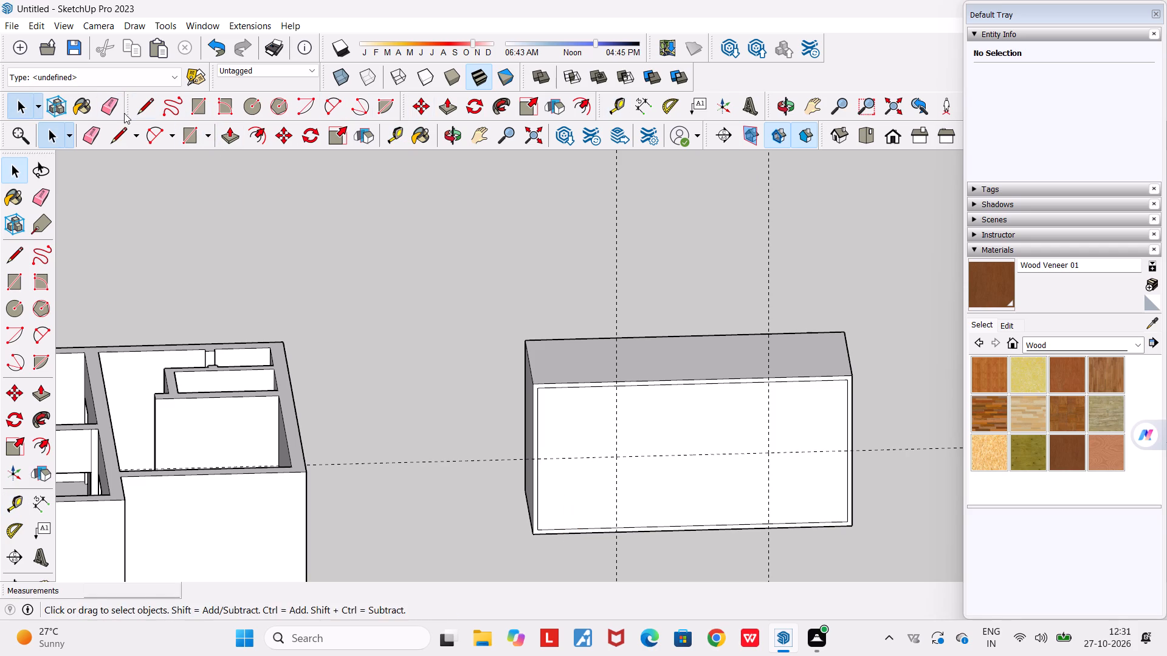
# Draw lines along the guides: two full-height verticals on the inset front and one horizontal dividing the middle bay.
pyautogui.click(142, 101)
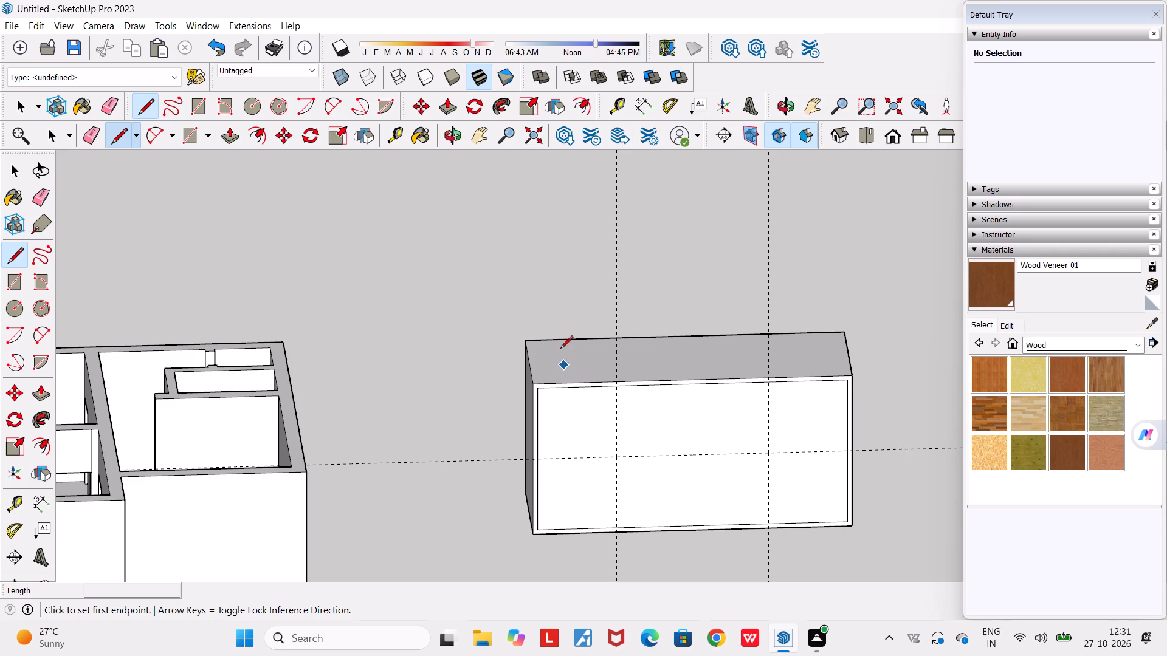
pyautogui.click(614, 389)
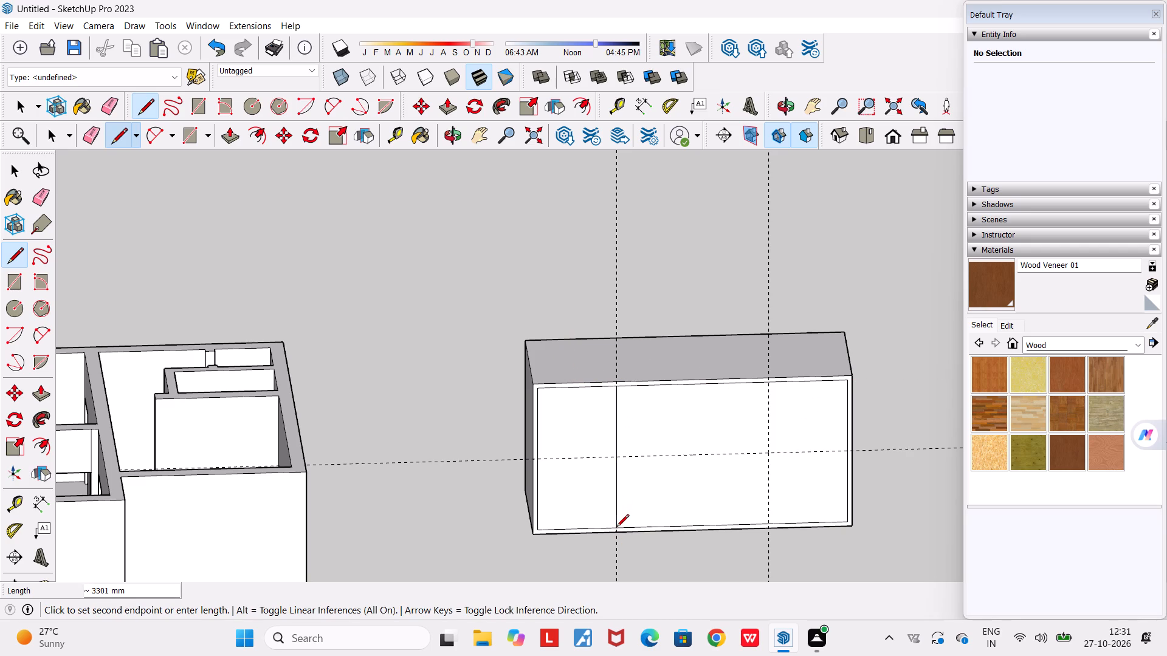
pyautogui.click(616, 528)
pyautogui.click(768, 386)
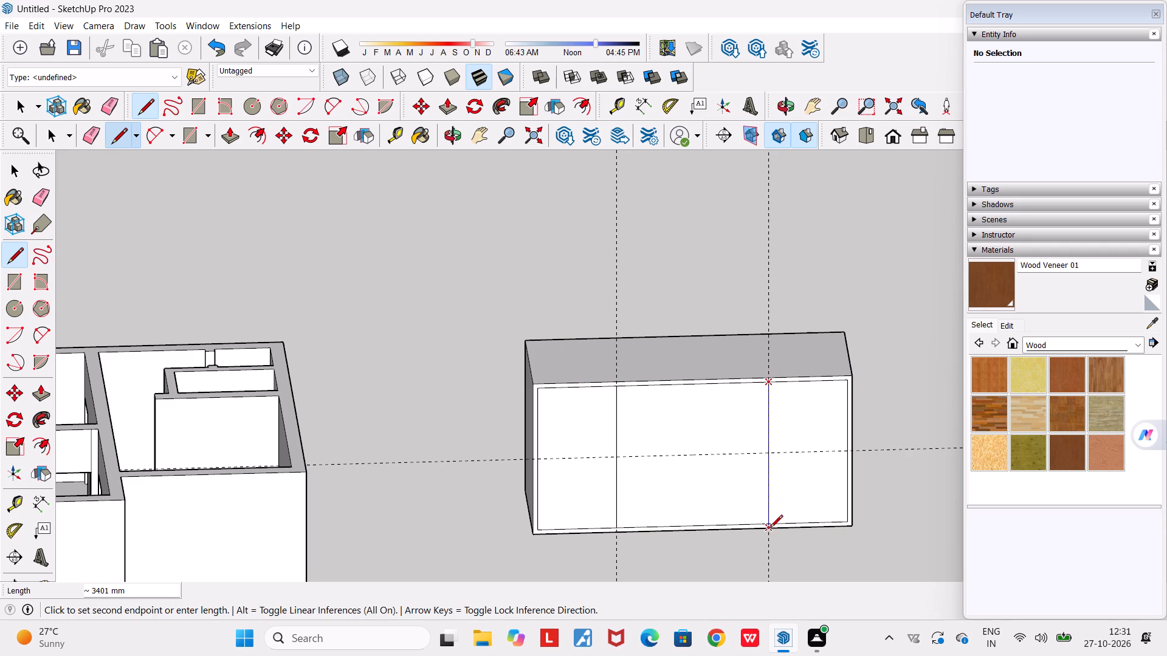
pyautogui.click(768, 524)
pyautogui.click(614, 459)
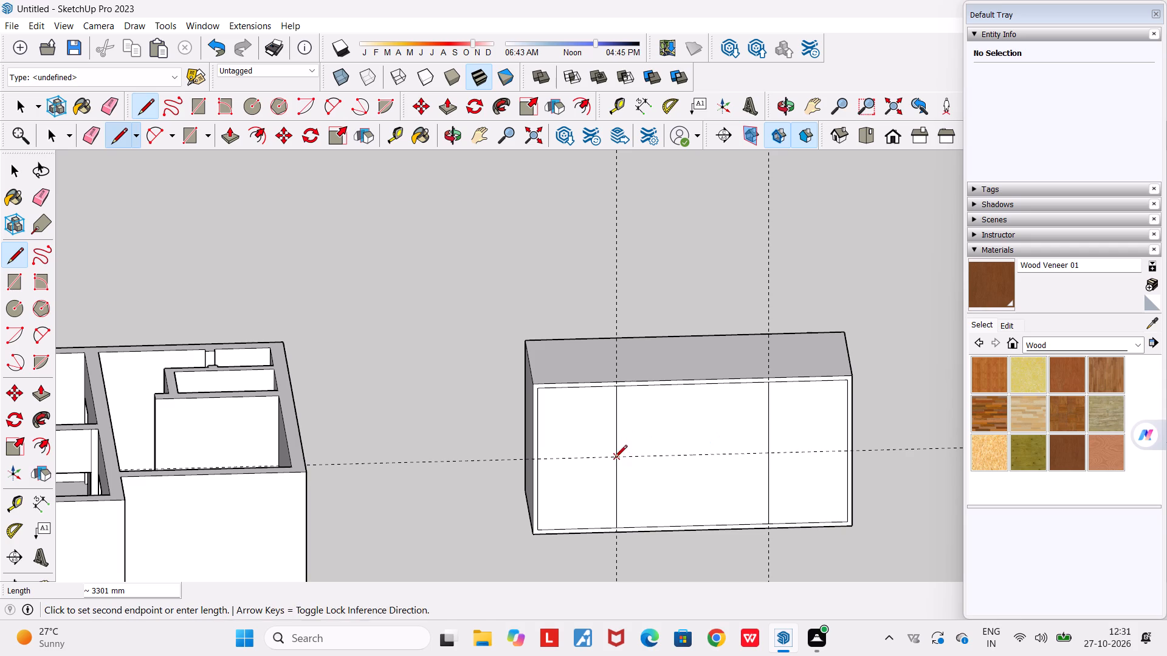
pyautogui.click(769, 453)
pyautogui.press('space')
# Erase the two vertical guides and the horizontal guide around the box.
pyautogui.scroll(-4, 689, 458)
pyautogui.moveTo(684, 457); pyautogui.dragTo(680, 455, button='middle')
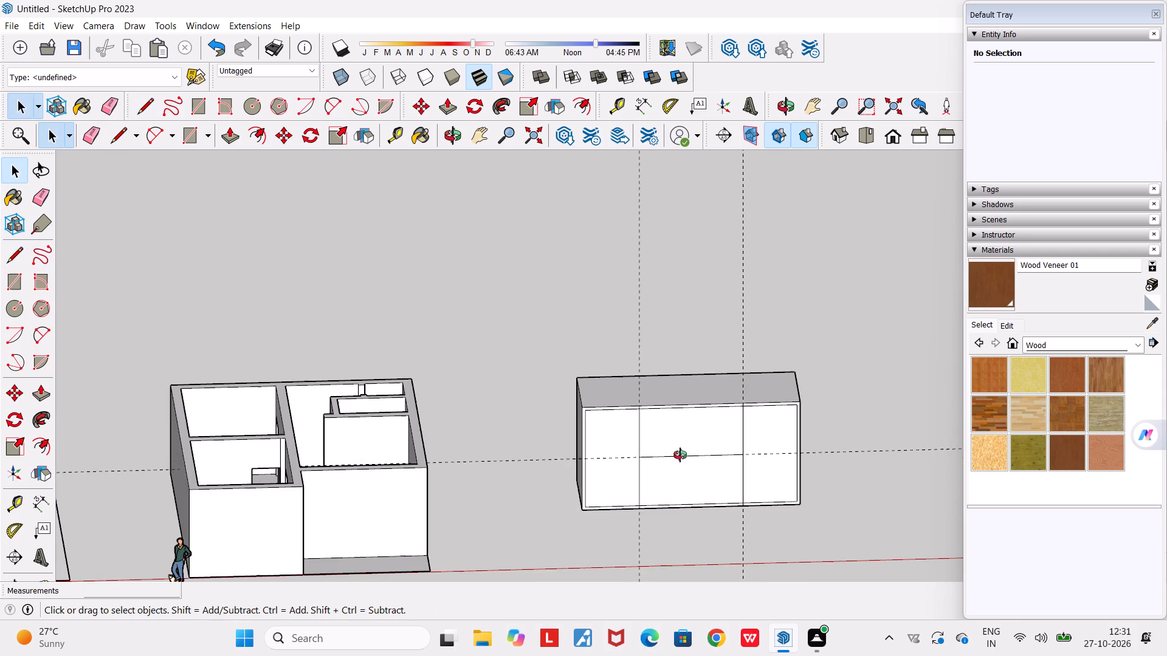
pyautogui.moveTo(680, 455); pyautogui.dragTo(621, 441, button='middle')
pyautogui.scroll(-6, 621, 441)
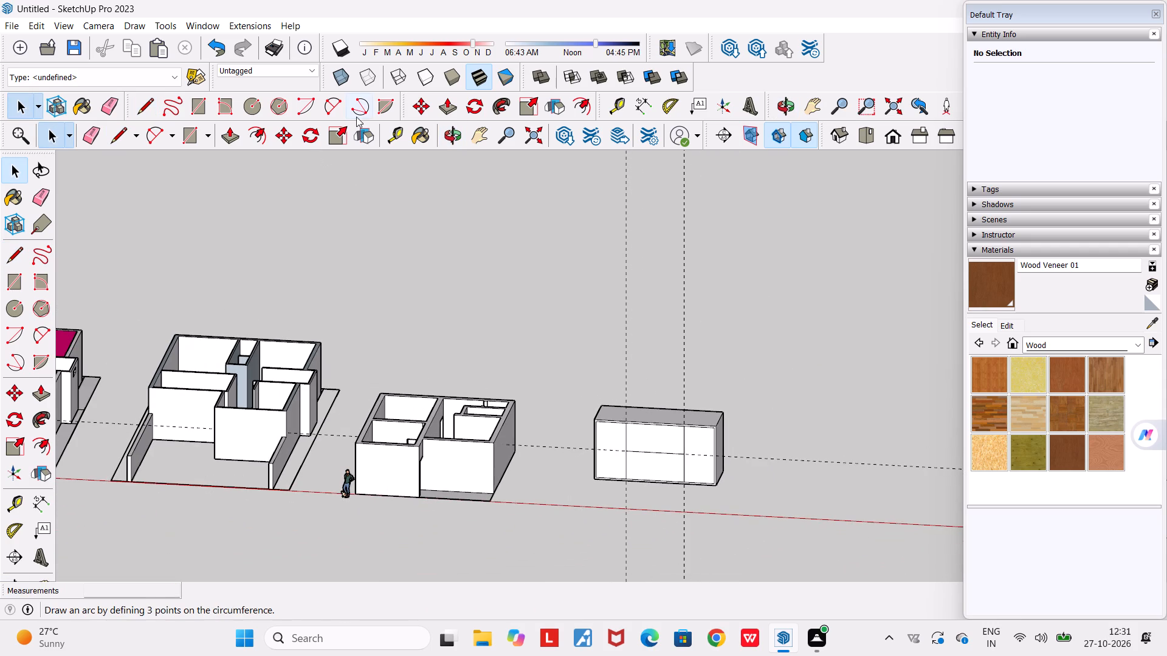
pyautogui.click(110, 109)
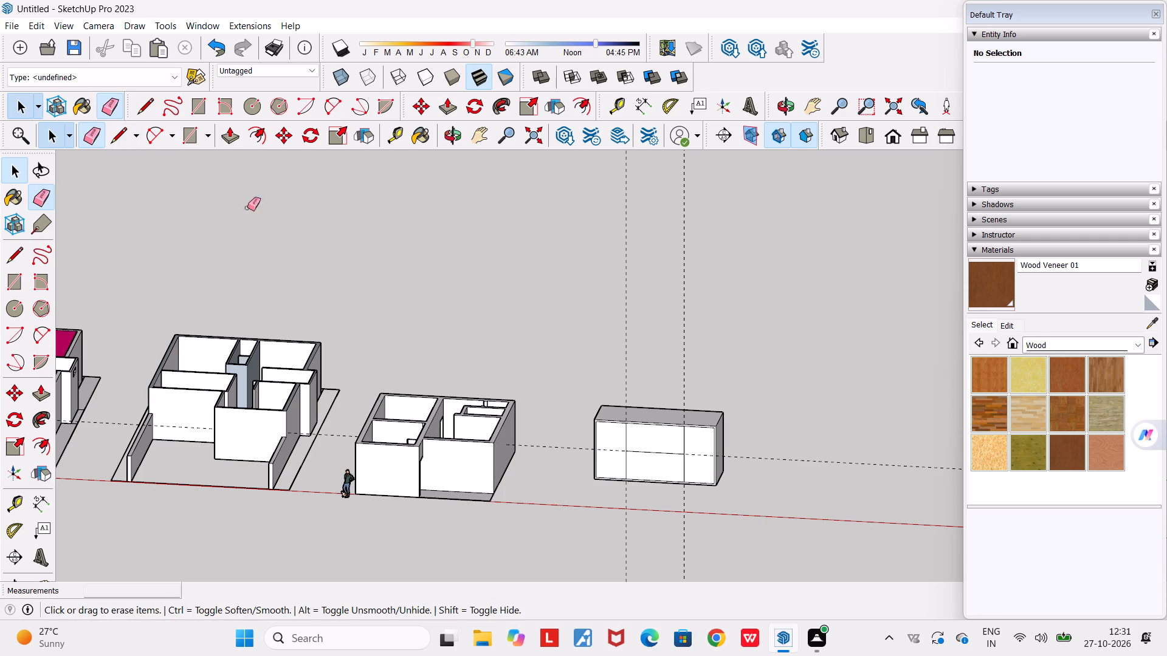
pyautogui.moveTo(696, 275); pyautogui.dragTo(602, 282)
pyautogui.moveTo(560, 432); pyautogui.dragTo(567, 462)
pyautogui.scroll(3, 567, 462)
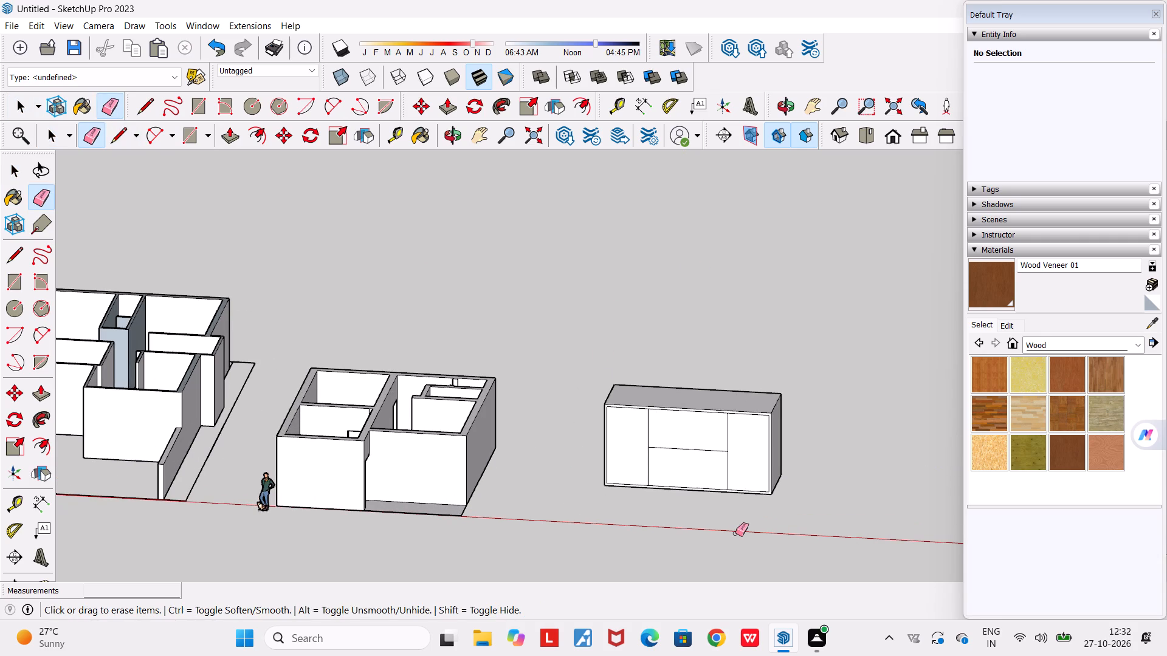
pyautogui.scroll(3, 731, 517)
pyautogui.moveTo(731, 517); pyautogui.dragTo(813, 513, button='middle')
pyautogui.press('space')
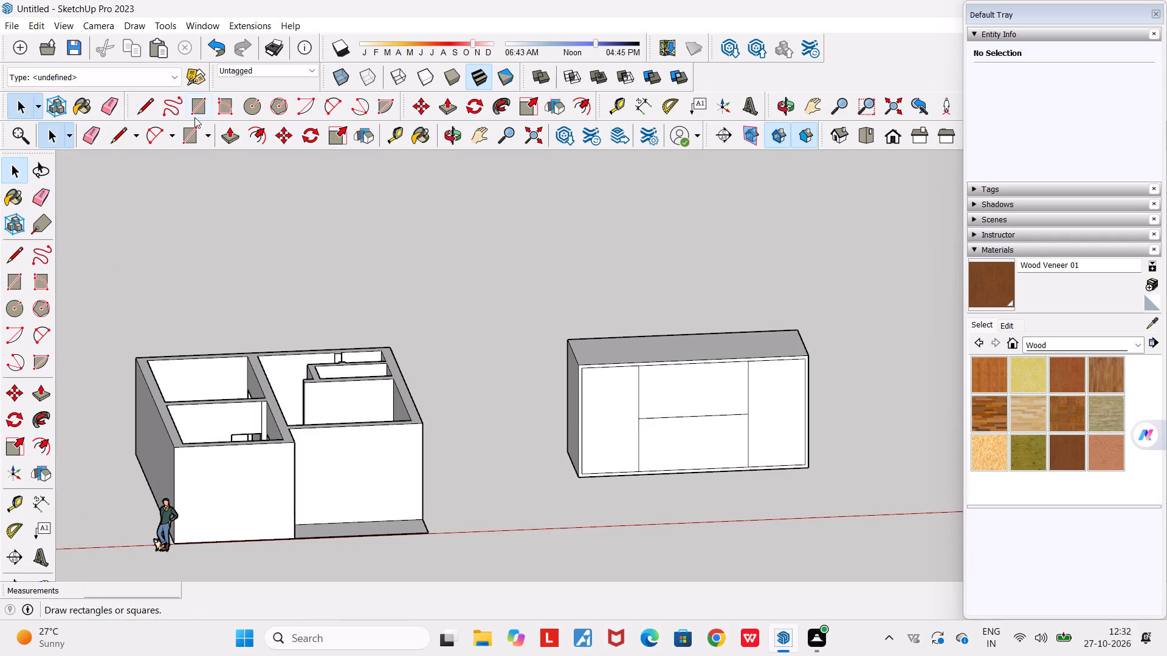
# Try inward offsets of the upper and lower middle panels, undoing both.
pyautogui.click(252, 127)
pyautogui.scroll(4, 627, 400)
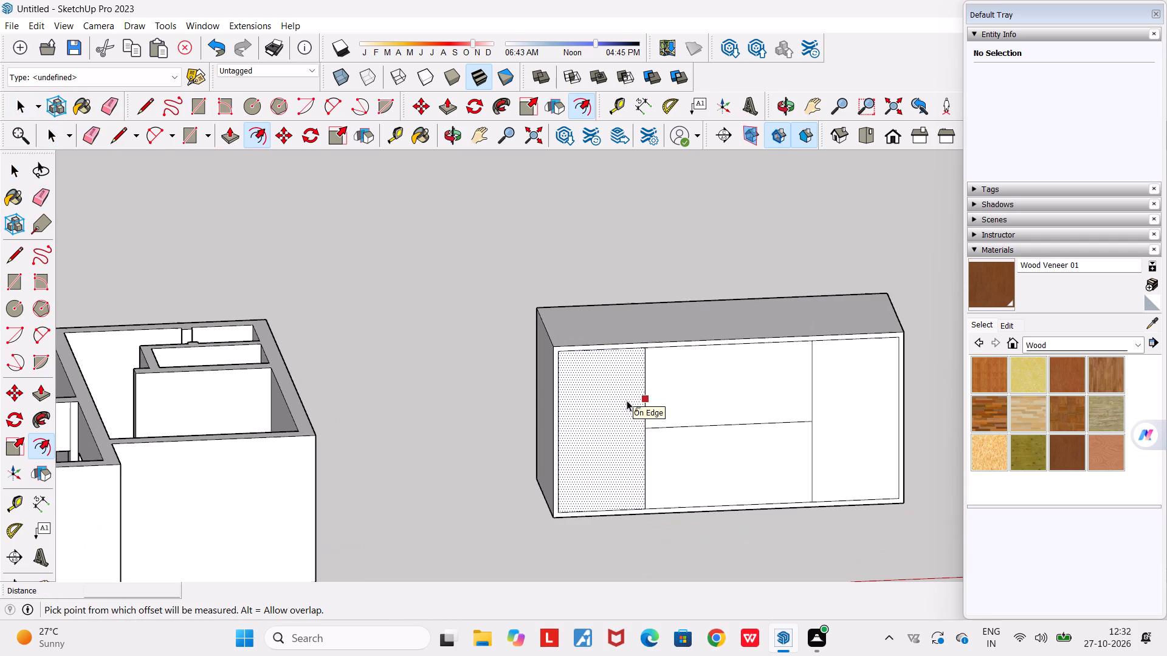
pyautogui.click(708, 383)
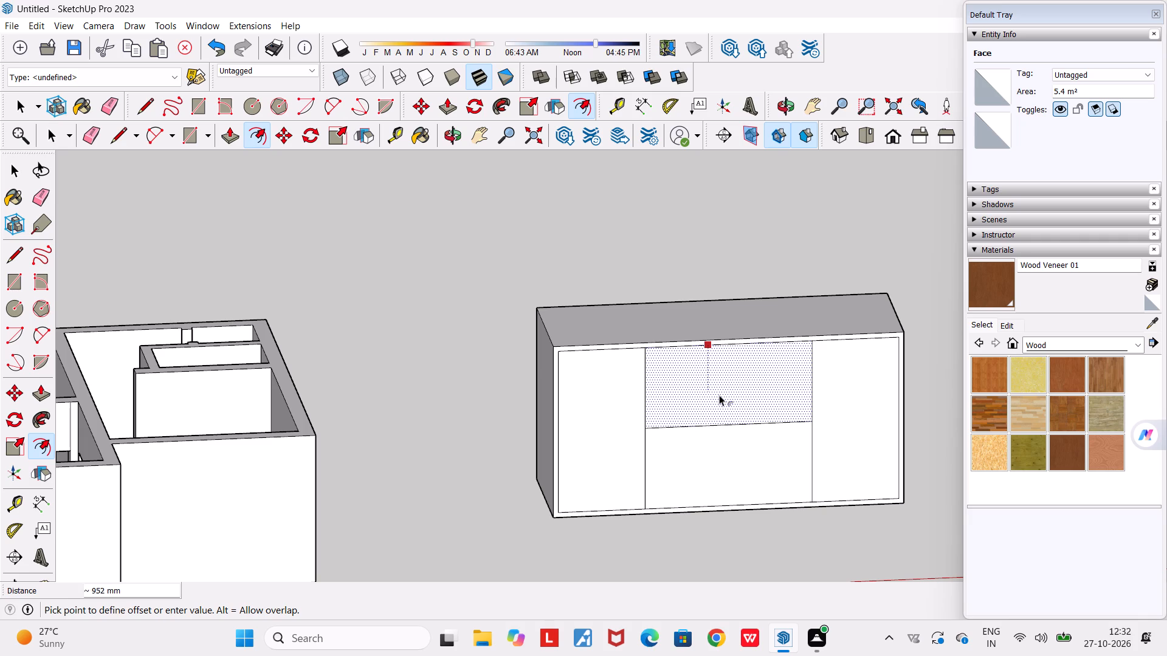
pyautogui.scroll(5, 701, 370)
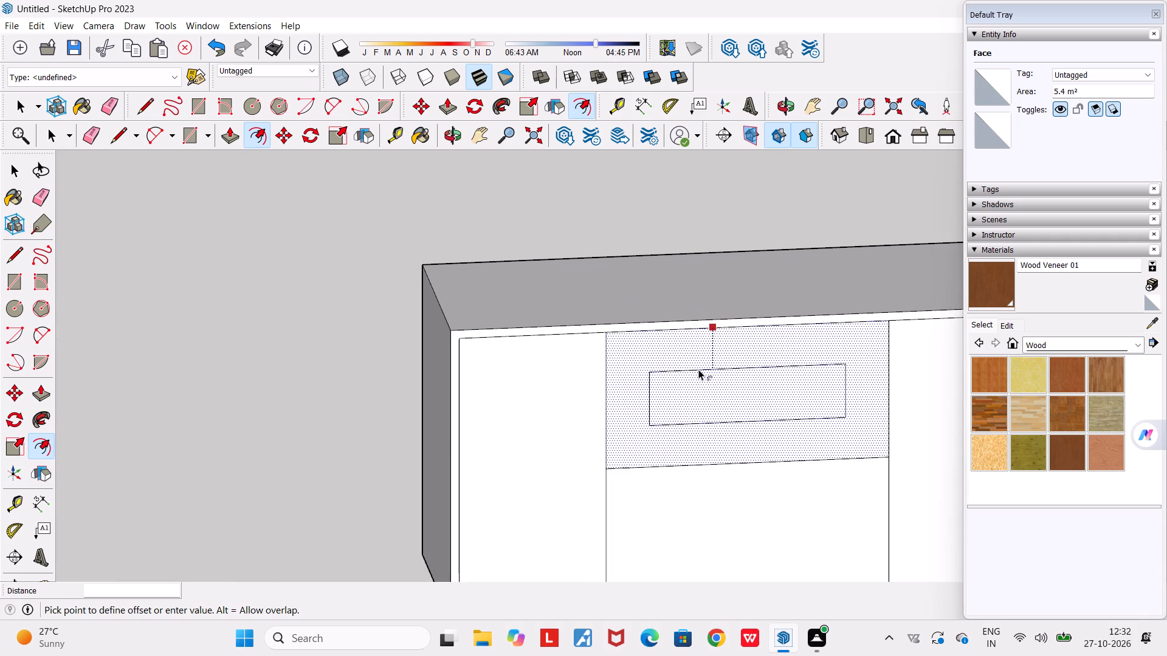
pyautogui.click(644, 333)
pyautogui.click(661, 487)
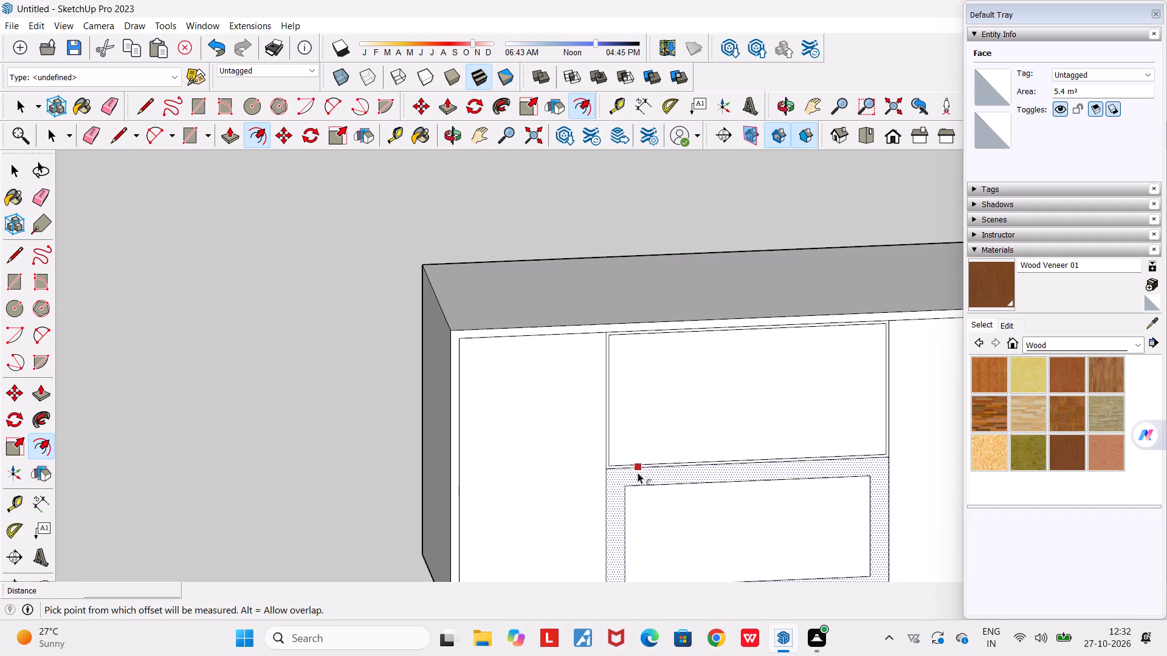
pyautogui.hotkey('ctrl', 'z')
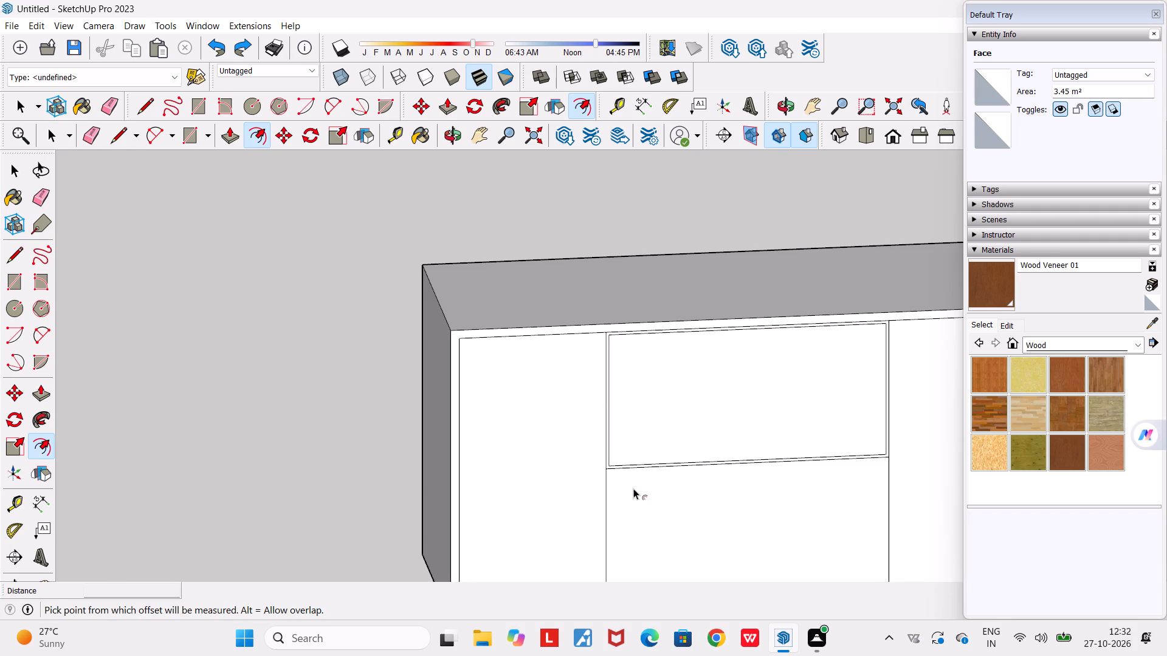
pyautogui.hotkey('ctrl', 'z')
# Offset the outlines of all four front panels inward by about 42 mm.
pyautogui.click(652, 399)
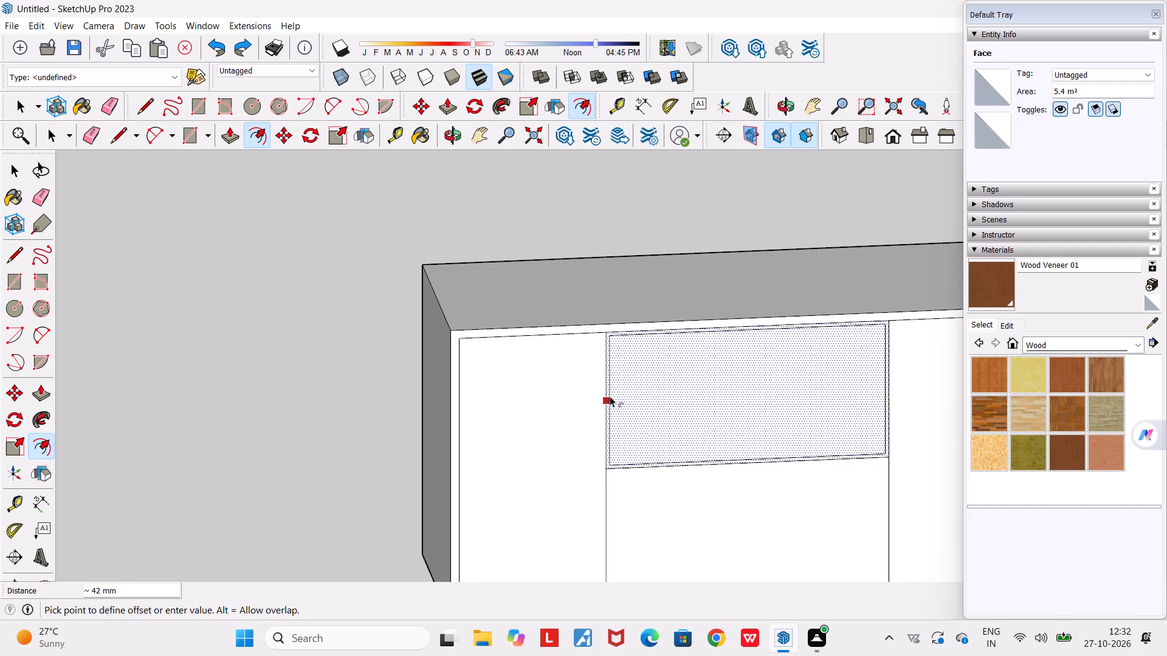
pyautogui.click(610, 396)
pyautogui.doubleClick(684, 476)
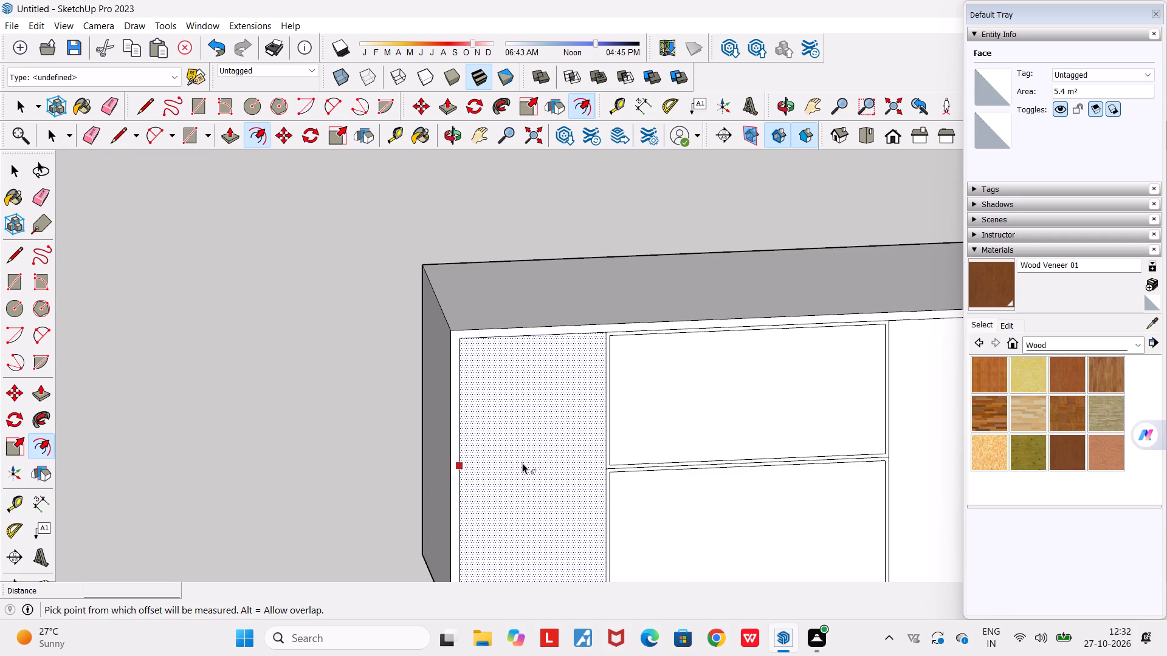
pyautogui.doubleClick(522, 462)
pyautogui.doubleClick(941, 405)
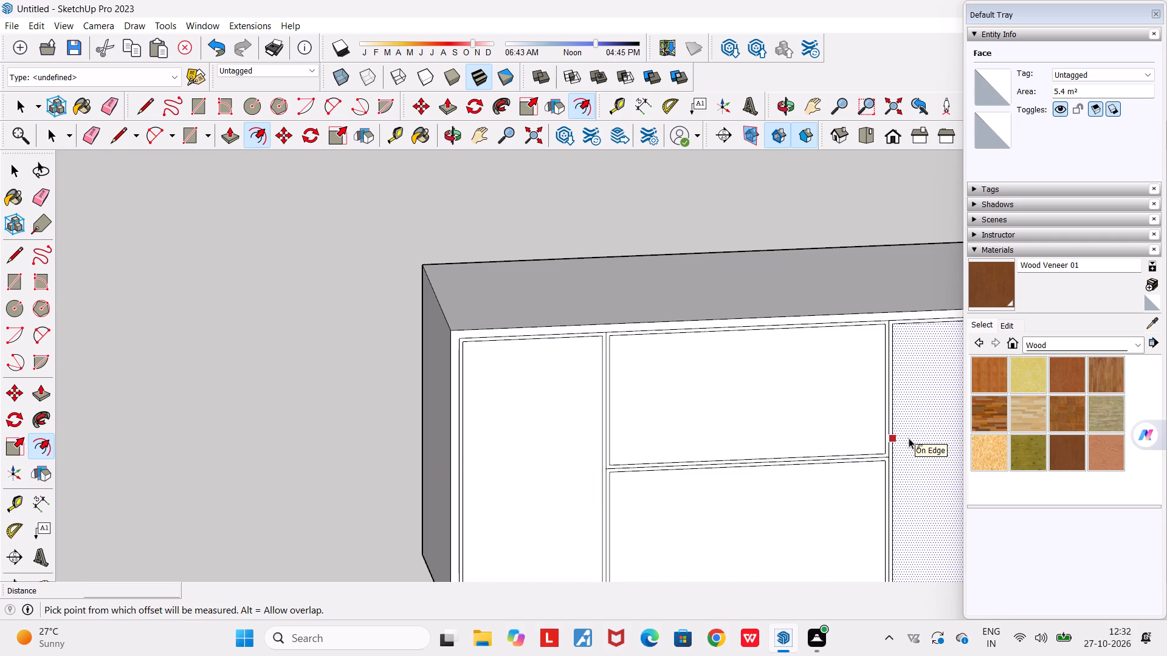
# Paint the upper and lower middle panels of the box's front with Wood Veneer 01.
pyautogui.scroll(3, 628, 472)
pyautogui.scroll(-3, 628, 472)
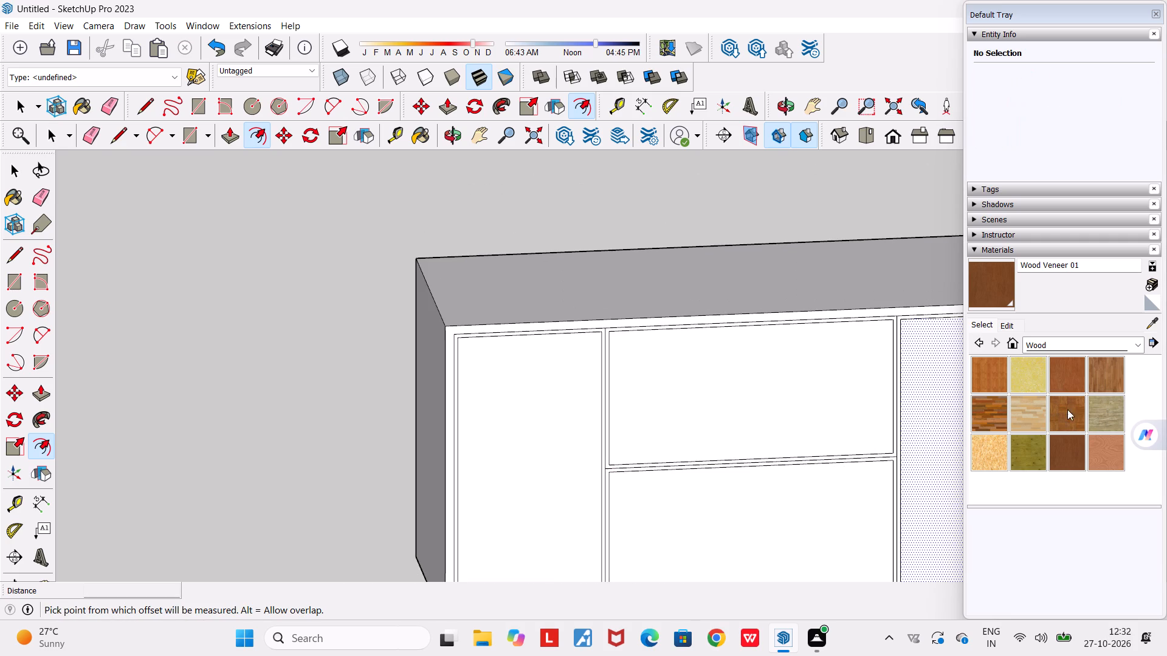
pyautogui.click(1061, 438)
pyautogui.click(683, 438)
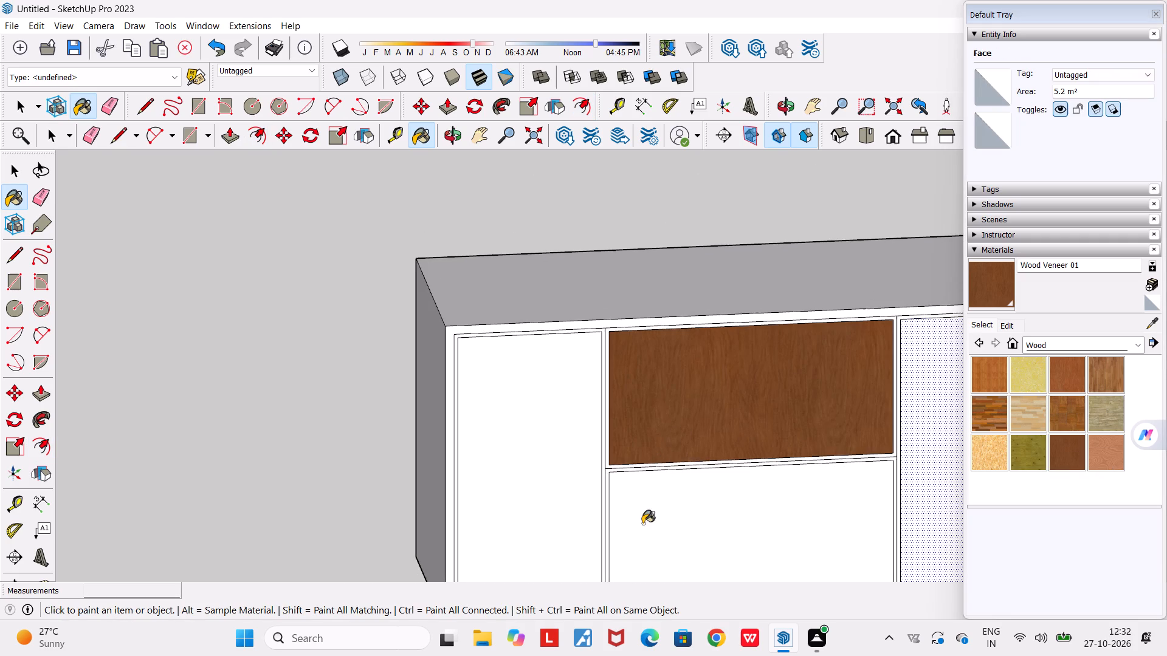
pyautogui.click(649, 528)
# Paint the left panel and the border strips of the left and middle panels with Wood Veneer 01.
pyautogui.click(601, 469)
pyautogui.scroll(4, 628, 470)
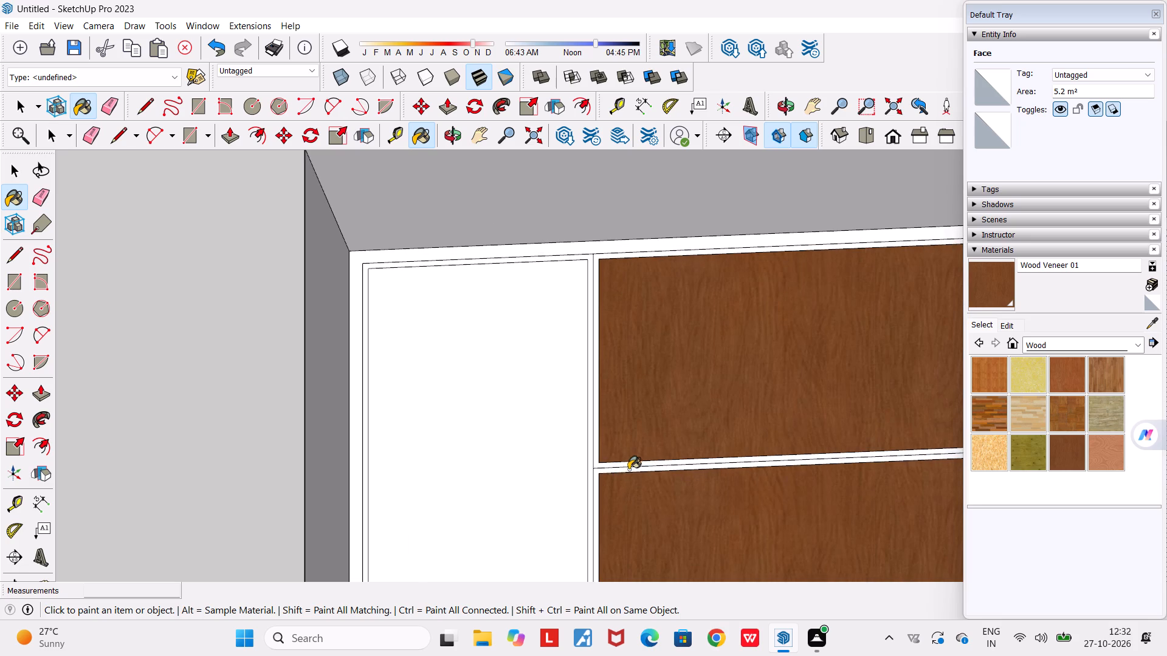
pyautogui.click(588, 462)
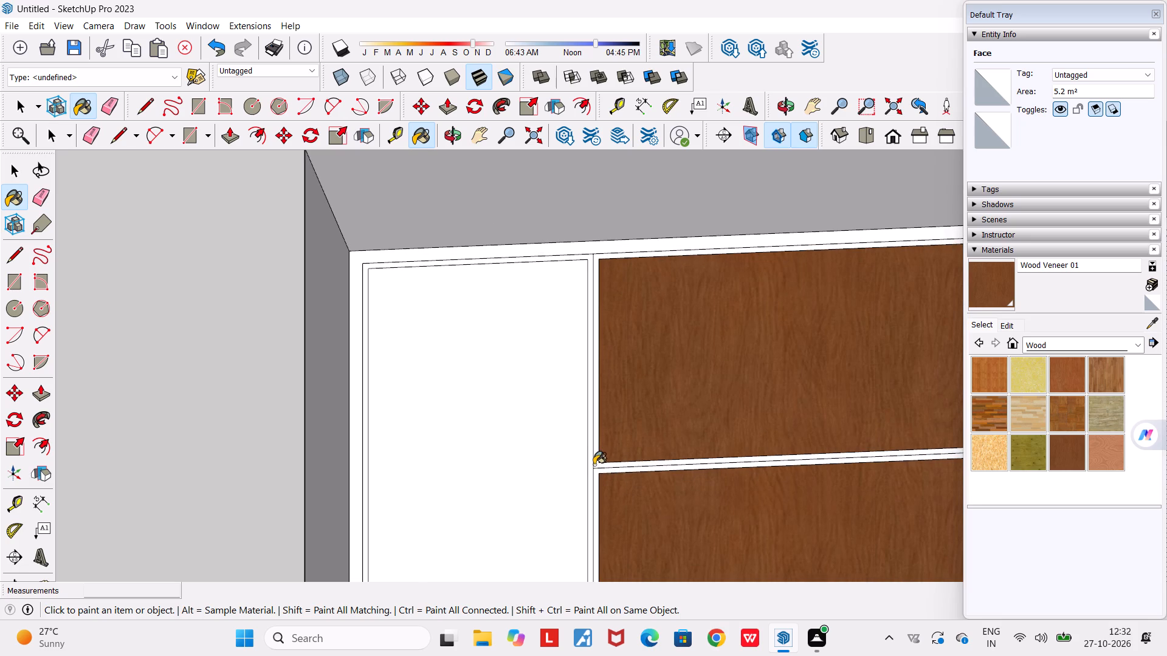
pyautogui.click(589, 459)
pyautogui.scroll(6, 589, 459)
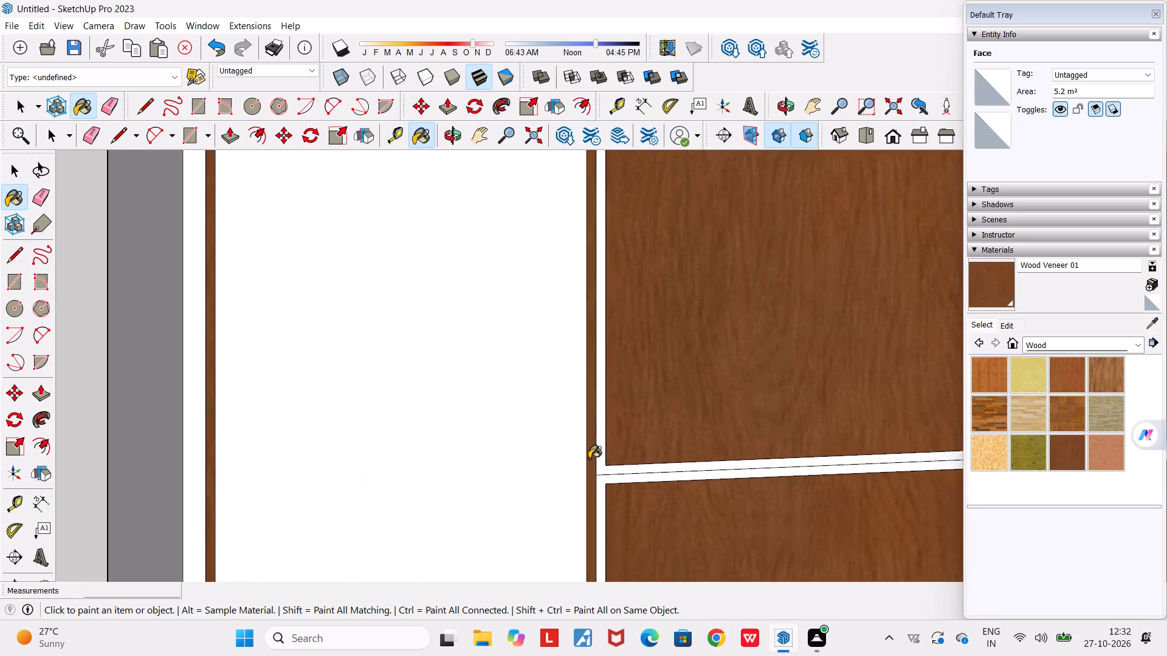
pyautogui.scroll(2, 589, 459)
pyautogui.click(602, 449)
pyautogui.click(605, 497)
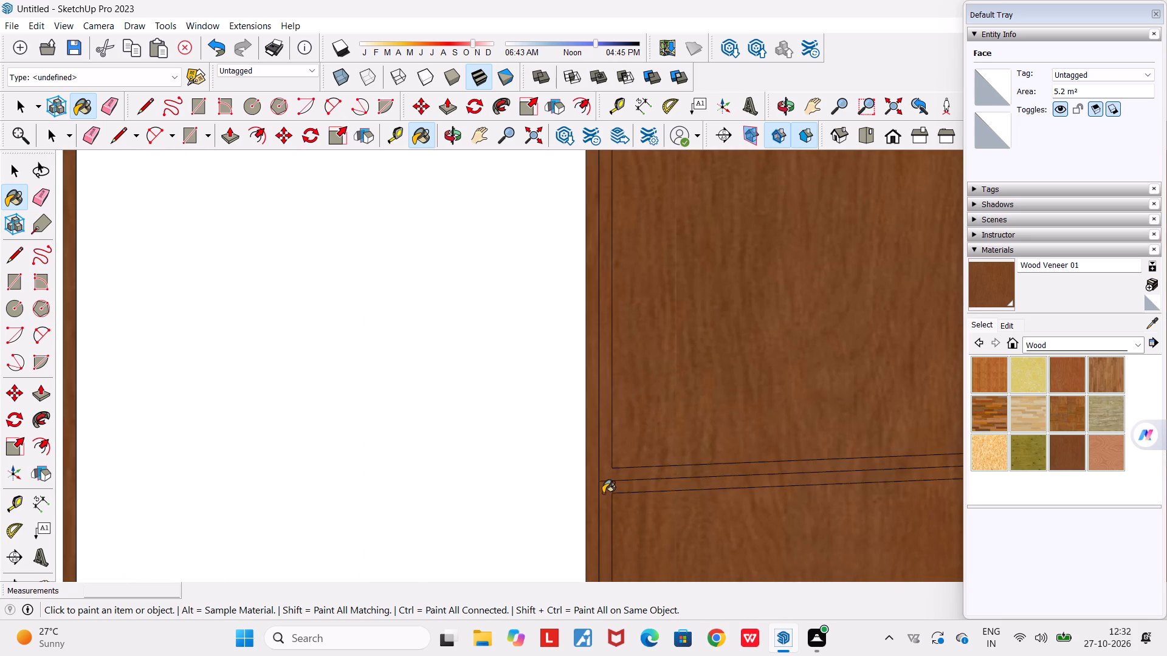
pyautogui.scroll(-5, 603, 493)
pyautogui.click(545, 436)
# Paint the right front panel and its border strip with Wood Veneer 01.
pyautogui.scroll(-12, 545, 436)
pyautogui.scroll(5, 777, 437)
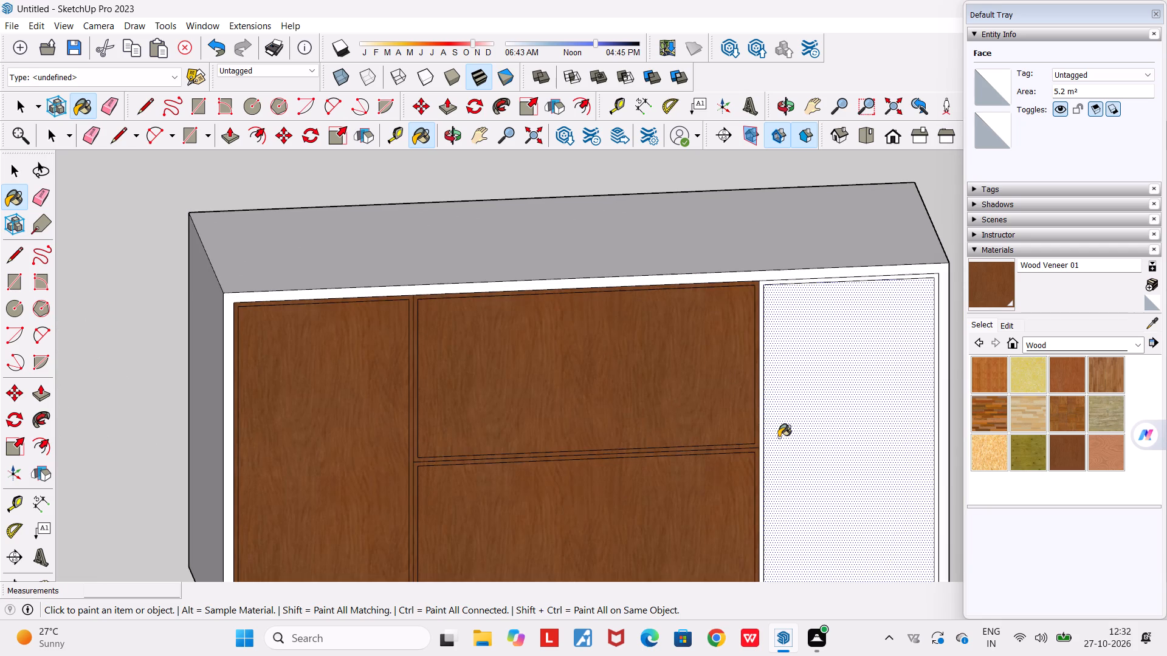
pyautogui.click(779, 437)
pyautogui.scroll(5, 771, 436)
pyautogui.click(753, 432)
pyautogui.scroll(-6, 753, 432)
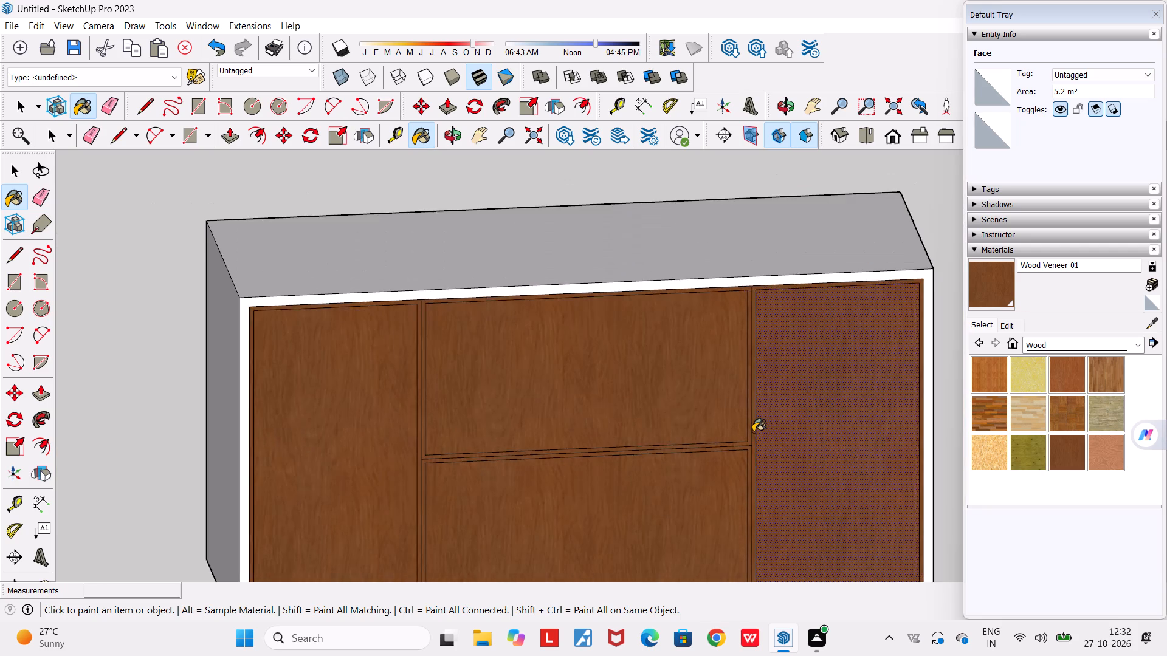
# Paint the box's top face with Wood Veneer 01.
pyautogui.scroll(-4, 753, 432)
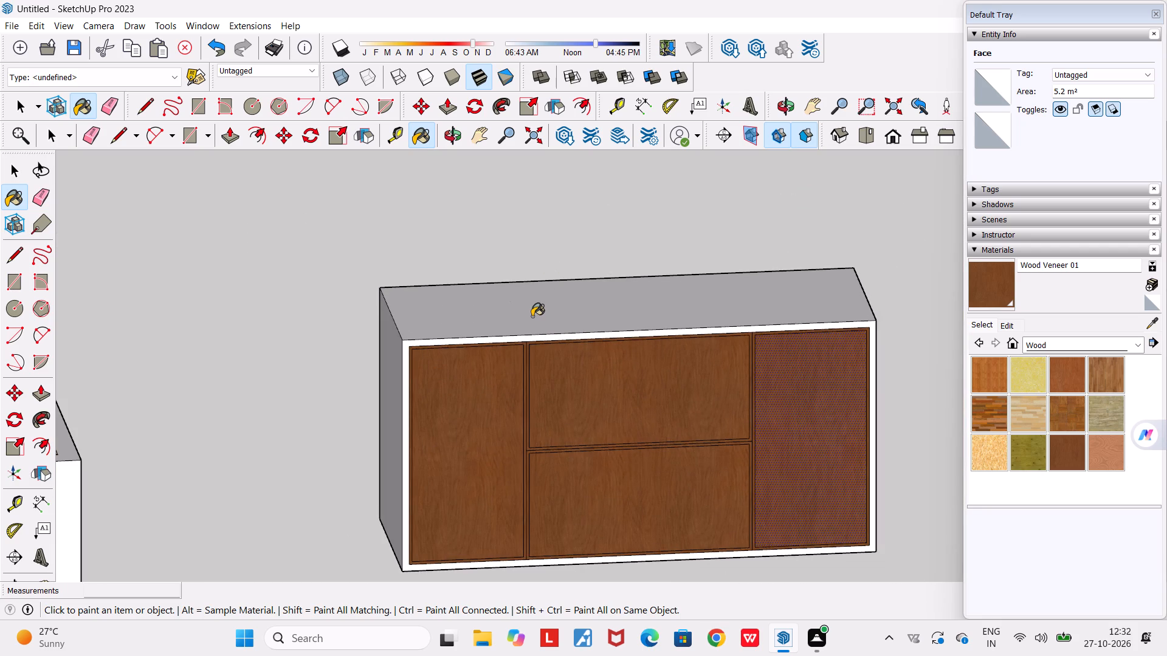
pyautogui.click(531, 316)
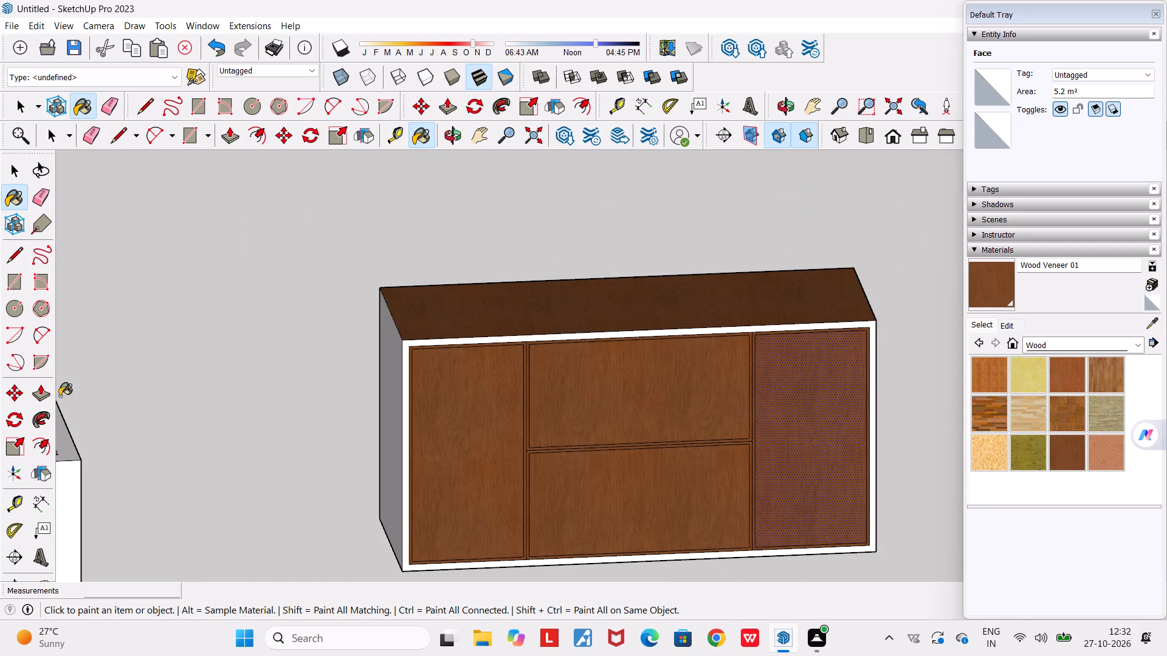
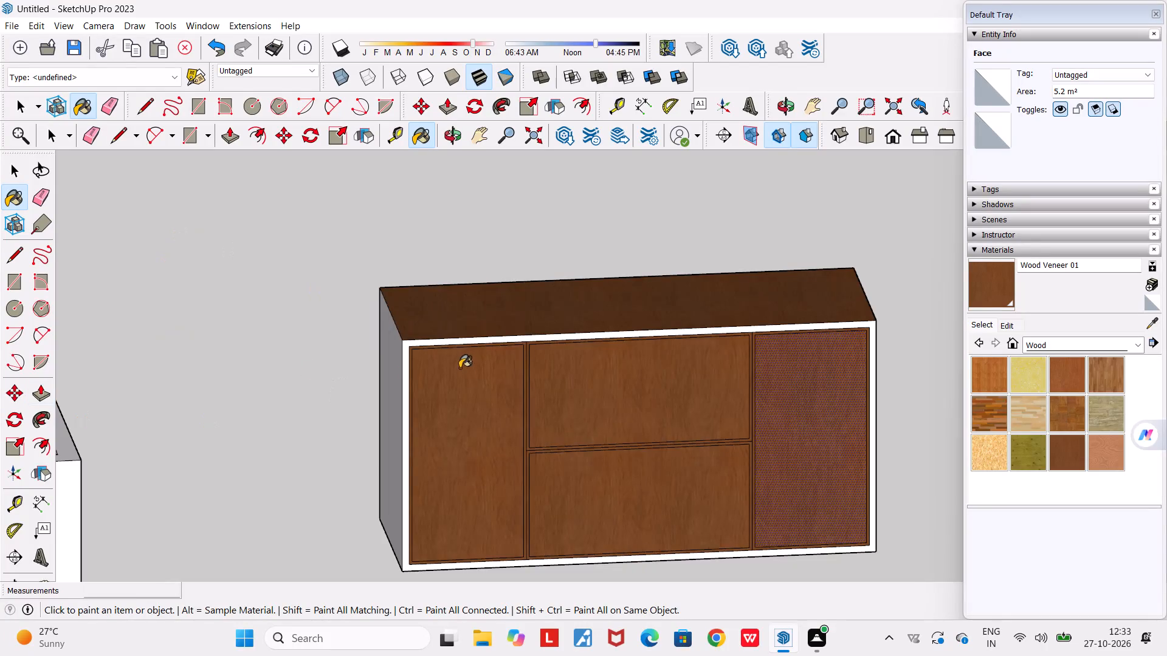
# Paint the box's two end faces and the white outer front frame with Wood Veneer 01.
pyautogui.scroll(3, 456, 366)
pyautogui.click(375, 398)
pyautogui.scroll(4, 375, 397)
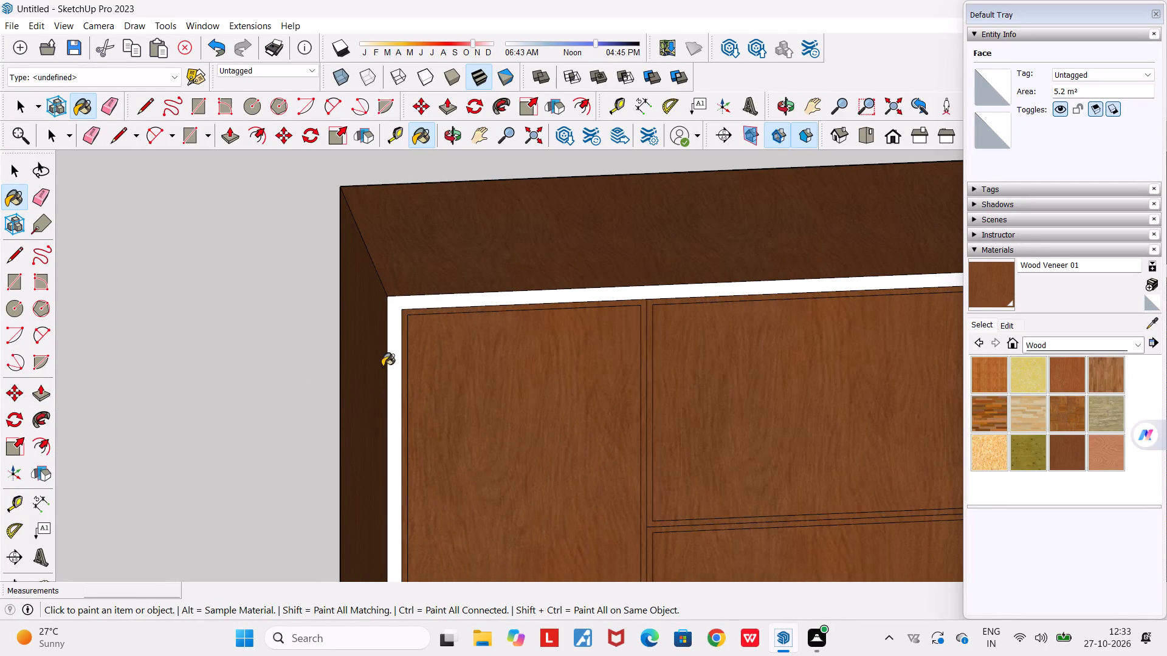
pyautogui.click(391, 329)
pyautogui.scroll(-12, 401, 354)
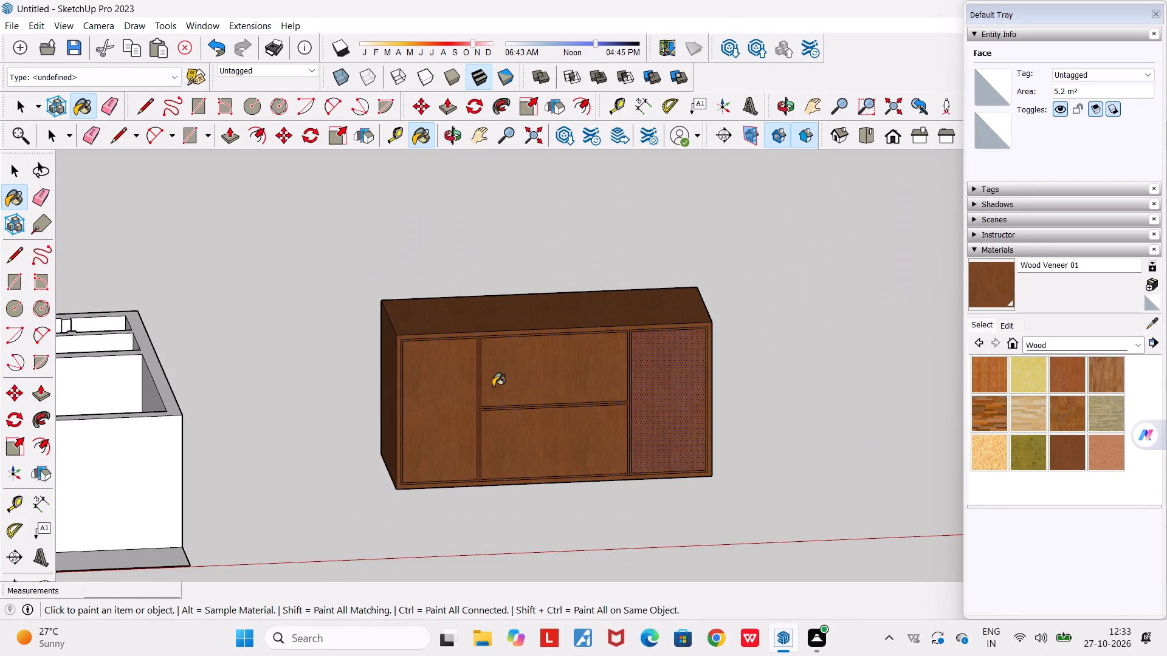
pyautogui.moveTo(492, 386); pyautogui.dragTo(263, 391, button='middle')
pyautogui.click(700, 417)
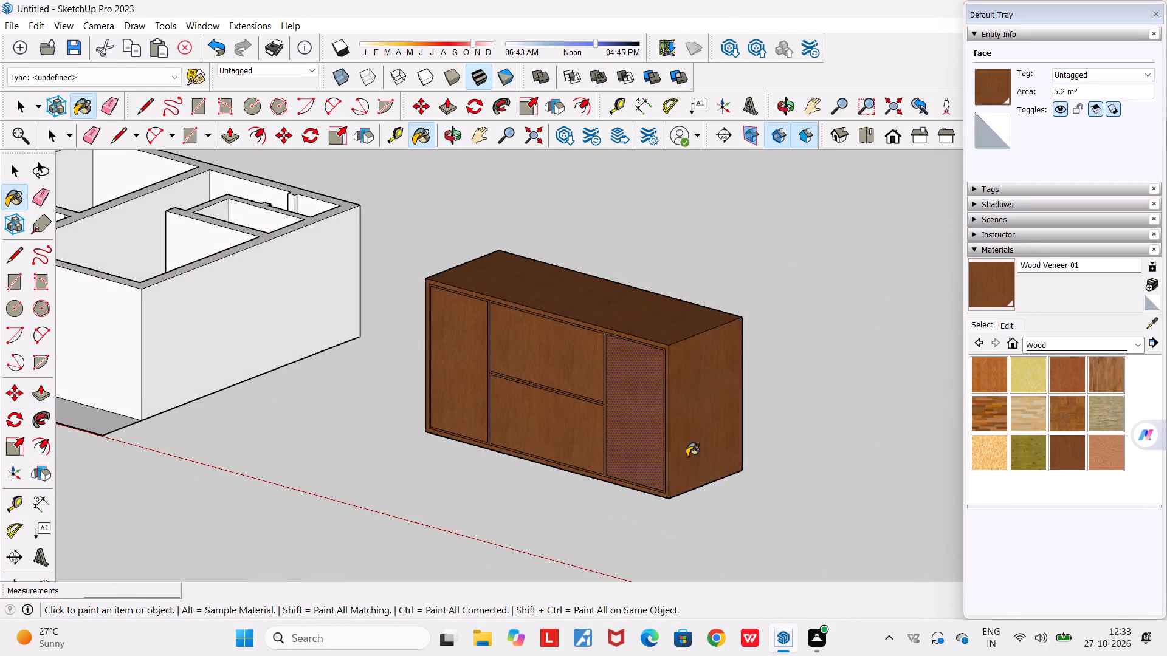
pyautogui.moveTo(687, 456); pyautogui.dragTo(775, 466, button='middle')
pyautogui.press('space')
pyautogui.press('space')
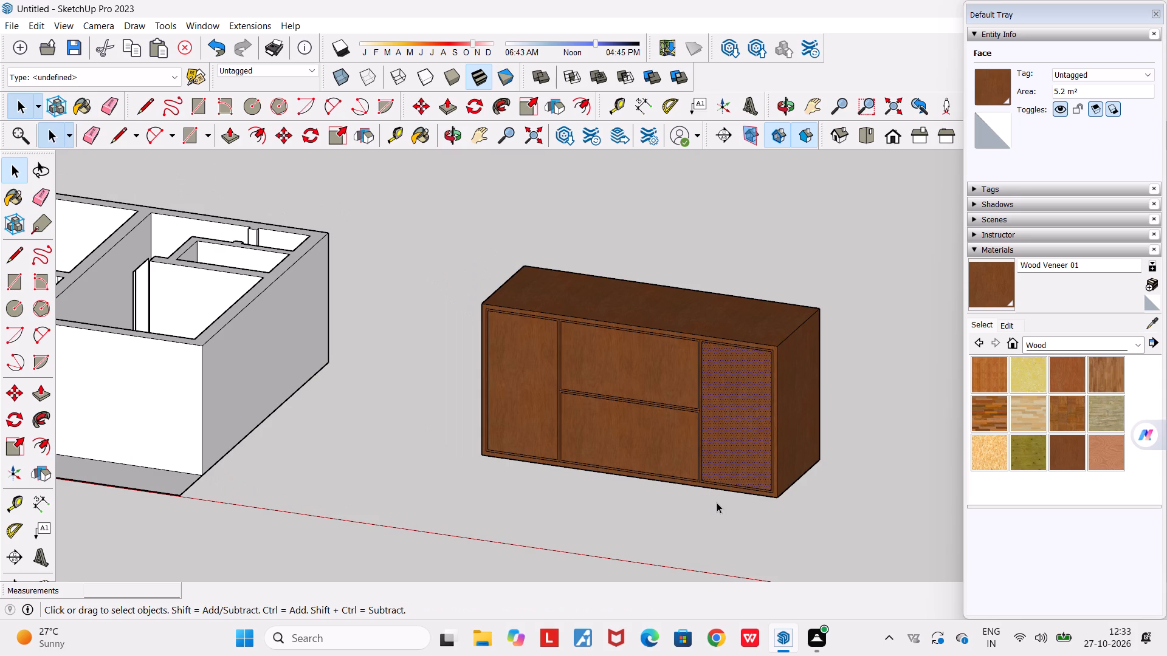
# Erase the middle line of the horizontal divider and of both vertical dividers so the front panels' border strips merge.
pyautogui.click(720, 439)
pyautogui.scroll(5, 635, 414)
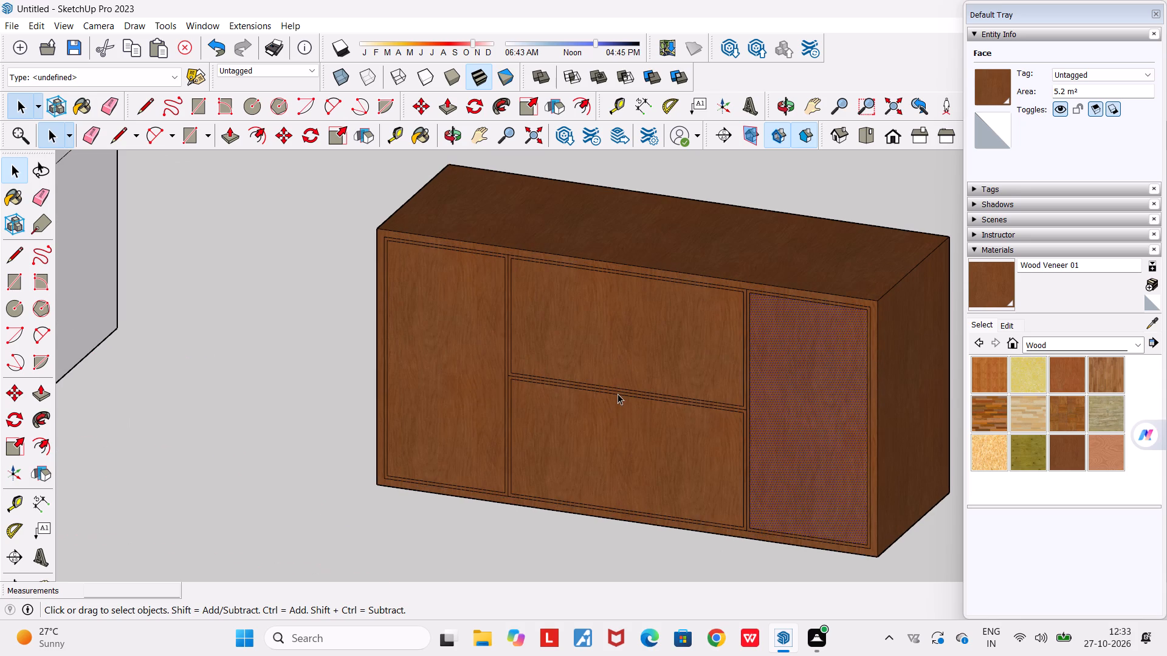
pyautogui.press('e')
pyautogui.scroll(9, 618, 394)
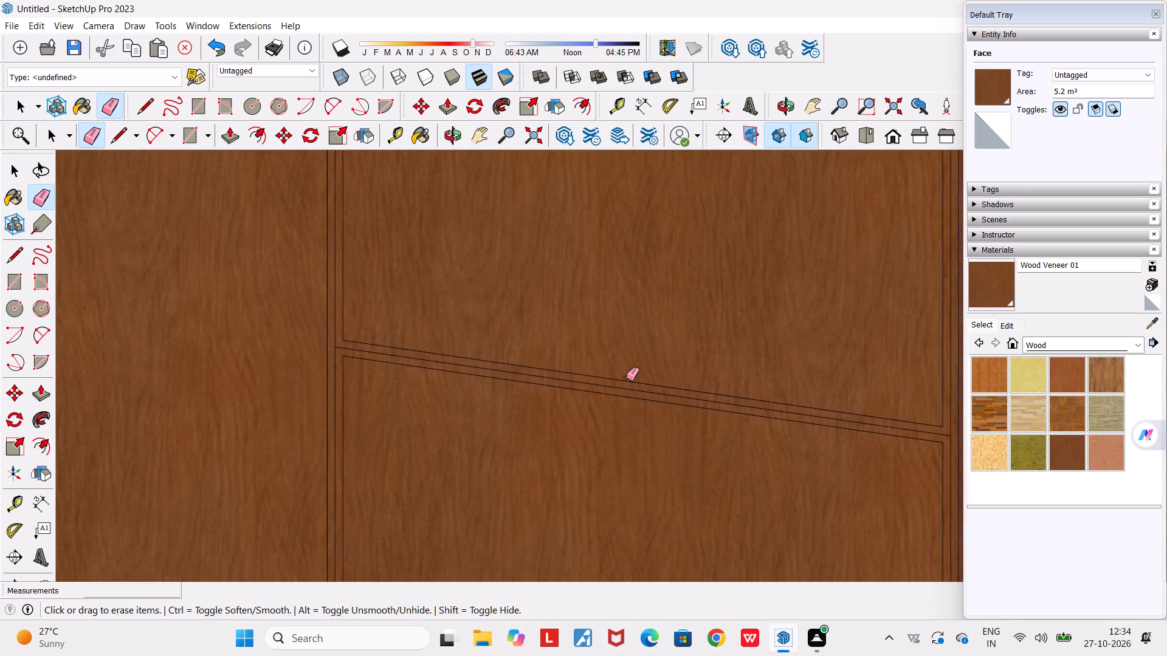
pyautogui.click(625, 388)
pyautogui.scroll(-5, 625, 391)
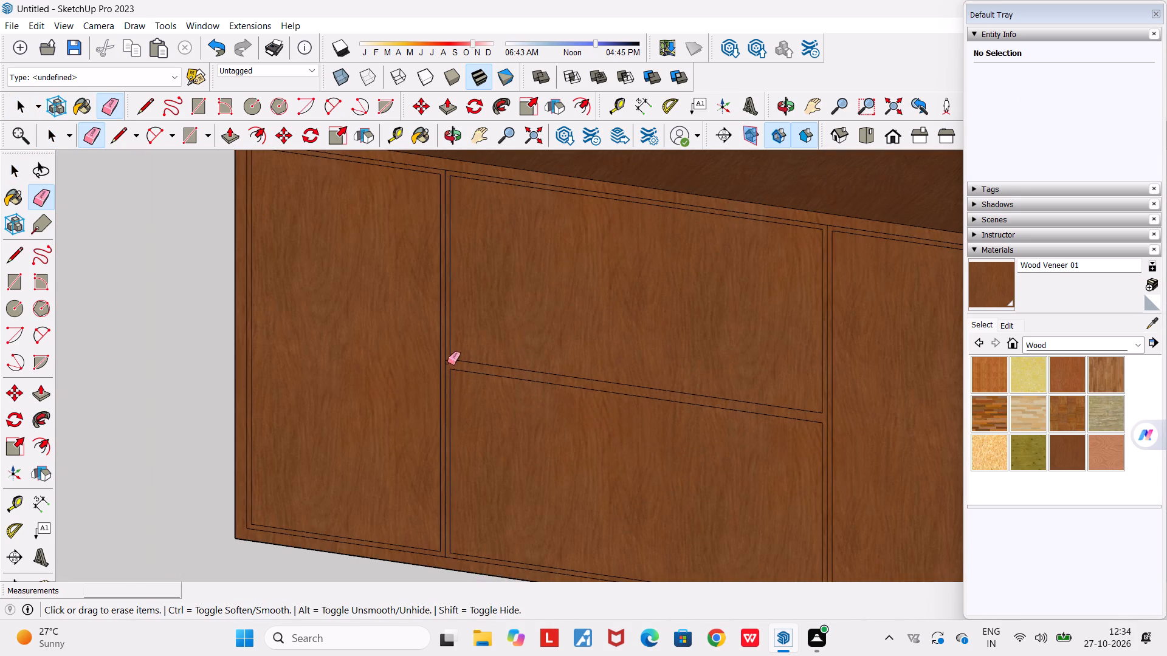
pyautogui.click(443, 360)
pyautogui.scroll(-4, 449, 366)
pyautogui.scroll(5, 720, 398)
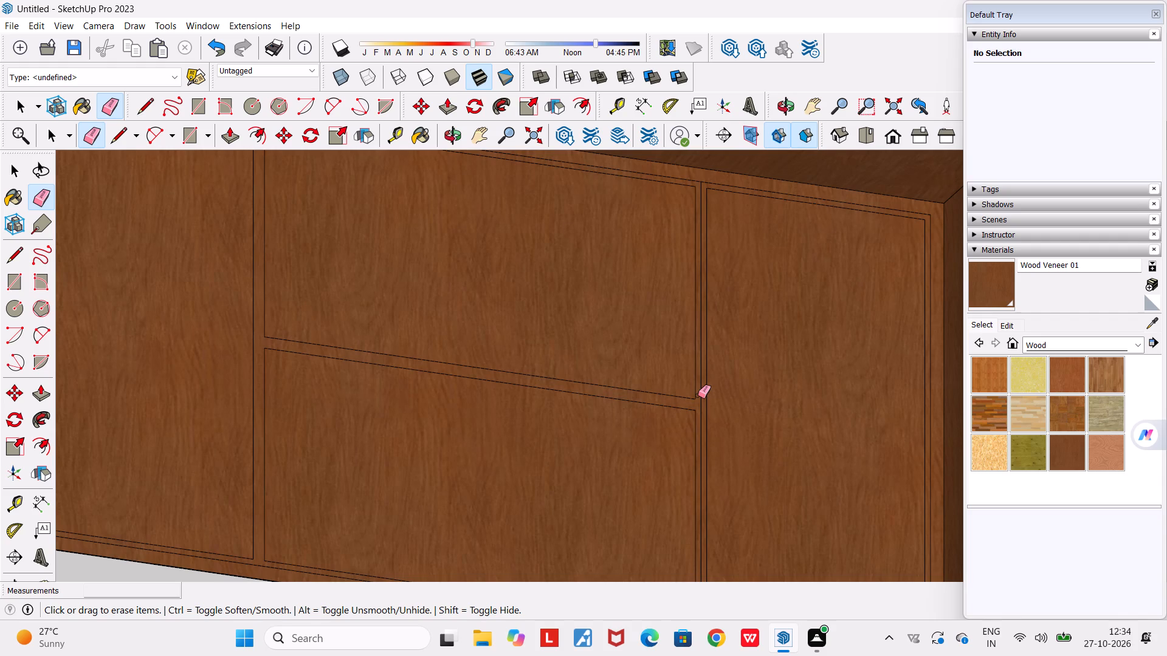
pyautogui.click(704, 400)
pyautogui.scroll(-4, 703, 399)
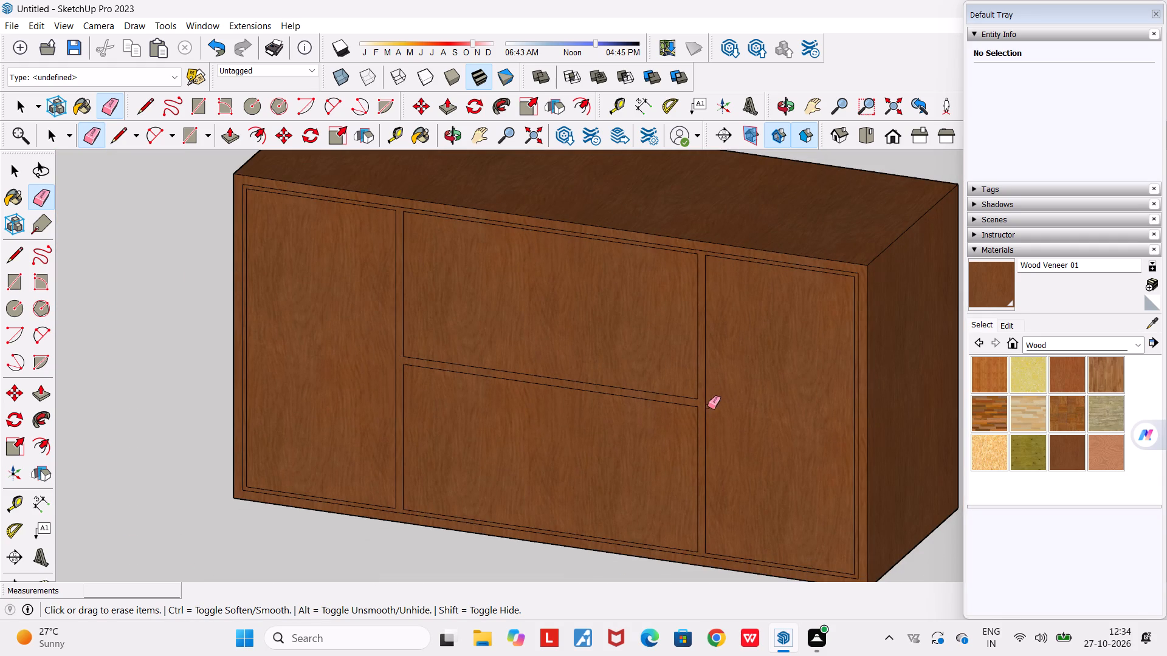
pyautogui.scroll(-6, 726, 454)
pyautogui.press('space')
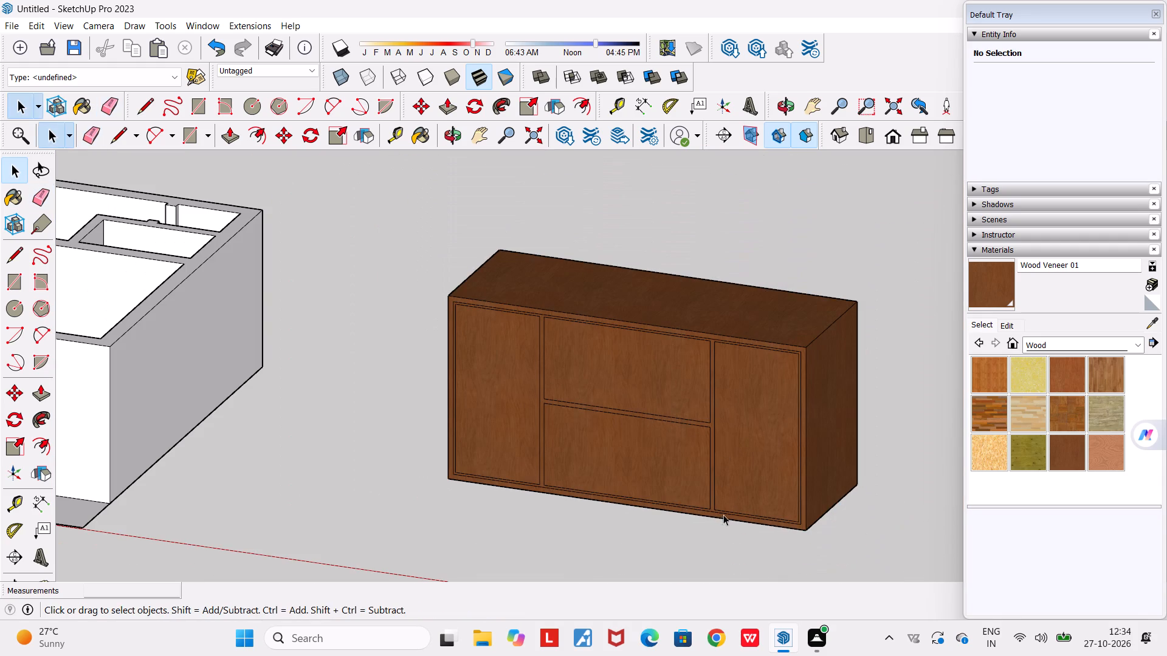
# Pull the merged border strip around and between the front panels outward by 18 mm with Push/Pull.
pyautogui.moveTo(723, 513); pyautogui.dragTo(985, 640, button='middle')
pyautogui.scroll(3, 833, 449)
pyautogui.moveTo(833, 449); pyautogui.dragTo(710, 333, button='middle')
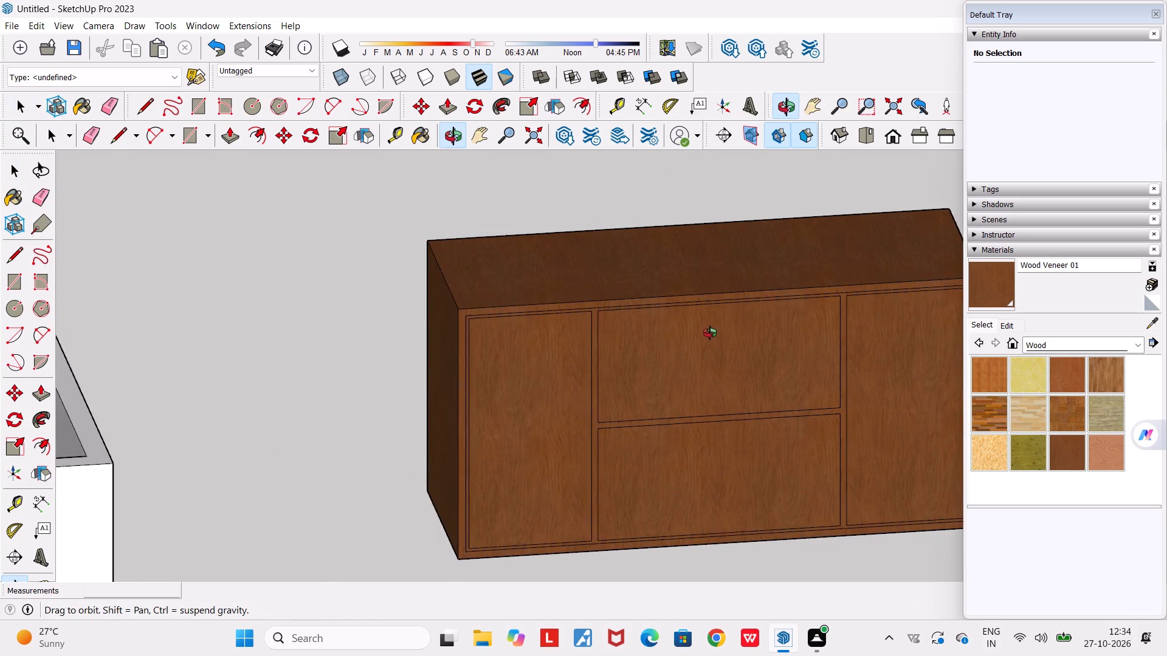
pyautogui.moveTo(710, 333); pyautogui.dragTo(713, 333, button='middle')
pyautogui.scroll(1, 581, 357)
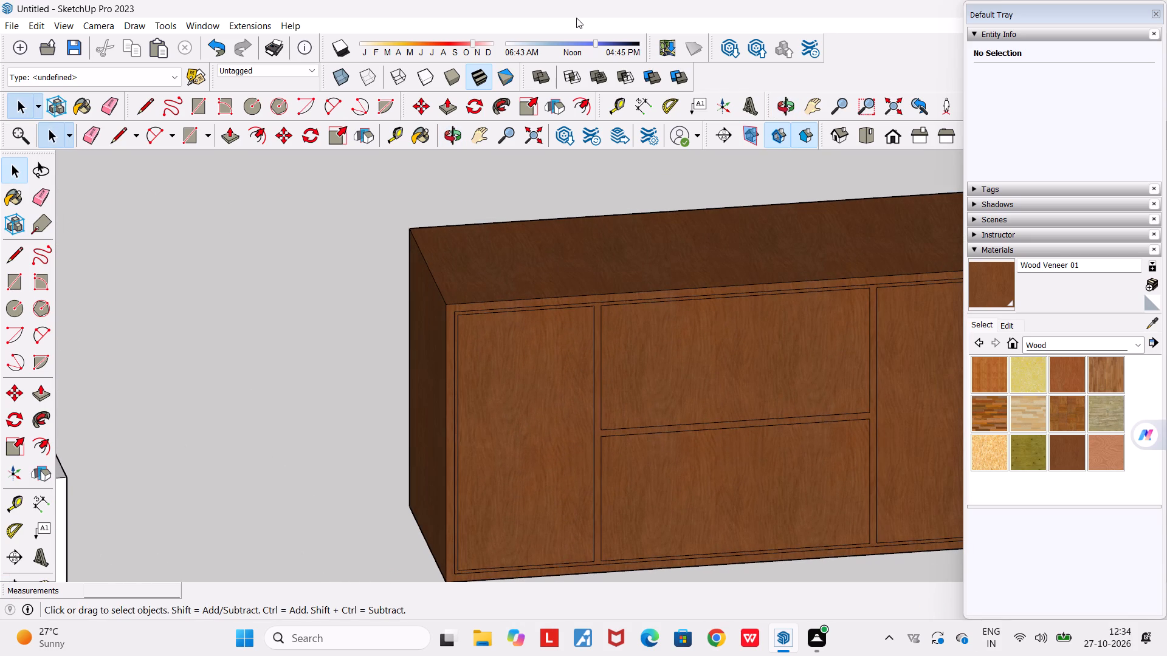
pyautogui.click(449, 109)
pyautogui.scroll(3, 579, 394)
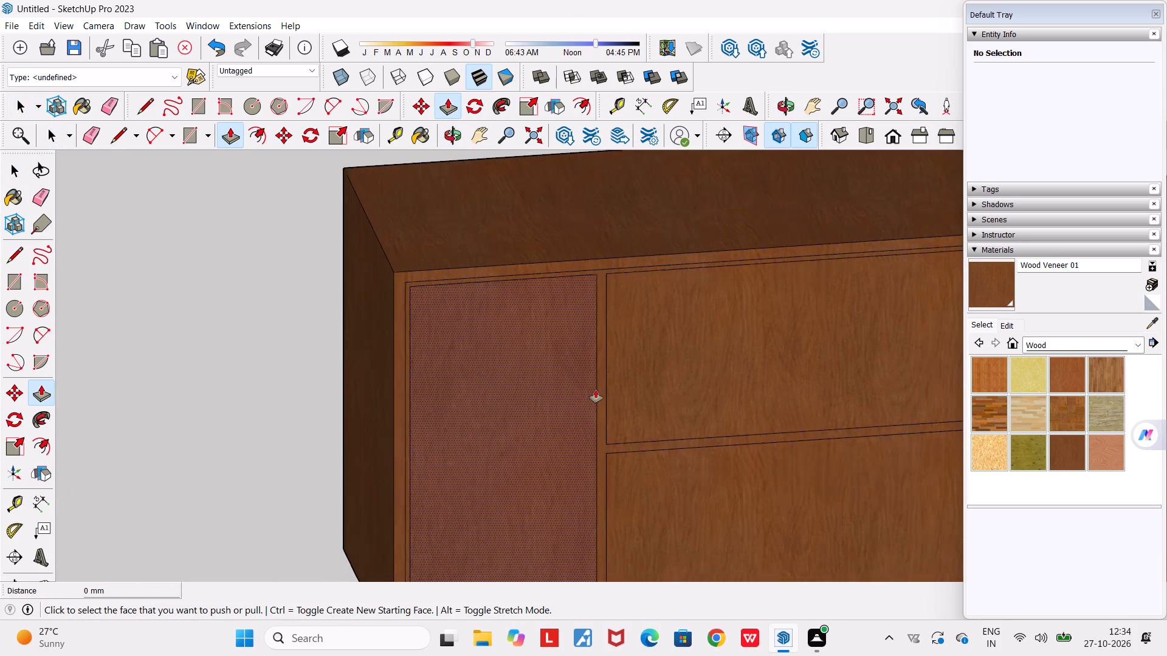
pyautogui.scroll(1, 596, 390)
pyautogui.click(605, 395)
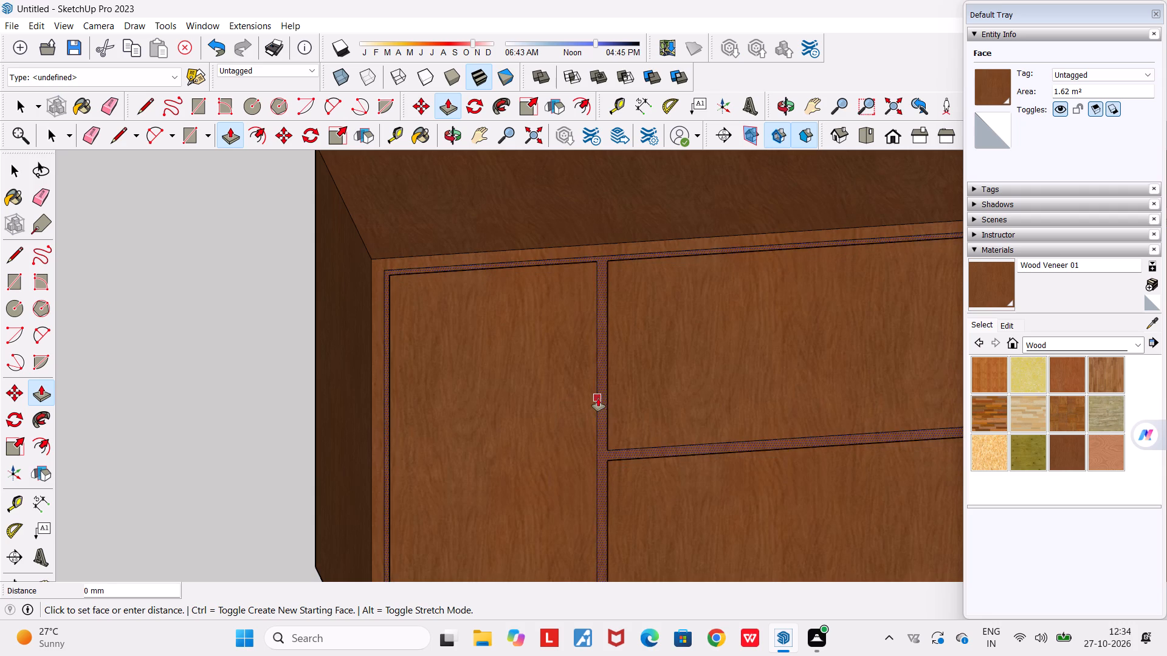
pyautogui.click(598, 398)
pyautogui.moveTo(587, 408); pyautogui.dragTo(904, 400, button='middle')
pyautogui.scroll(11, 664, 386)
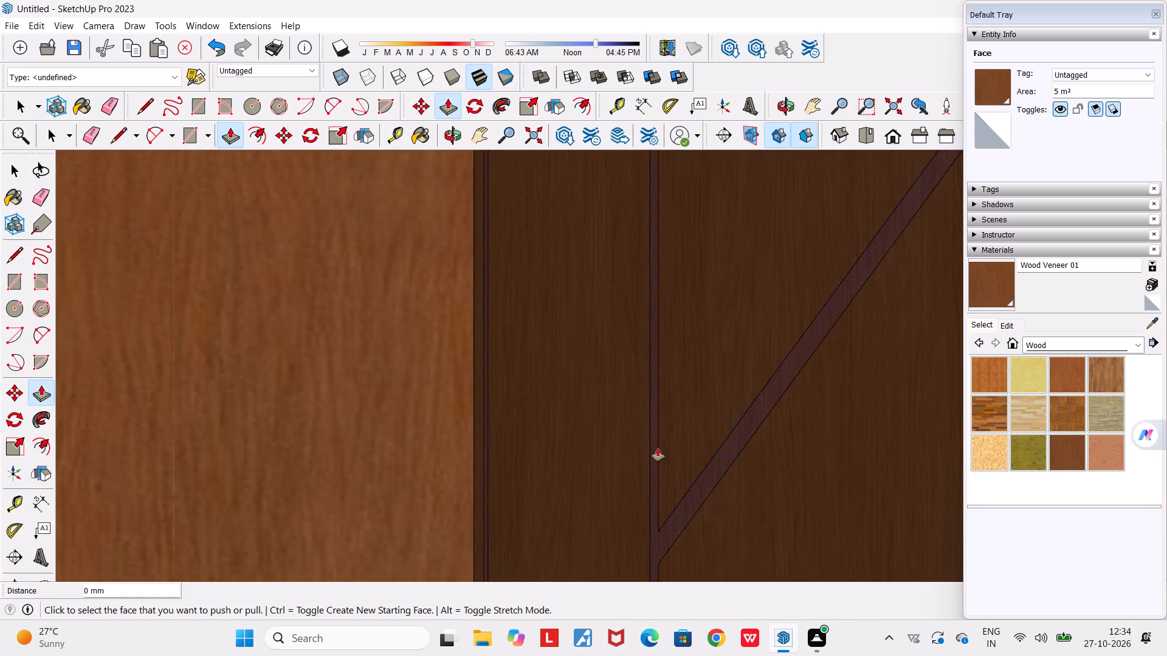
pyautogui.click(658, 448)
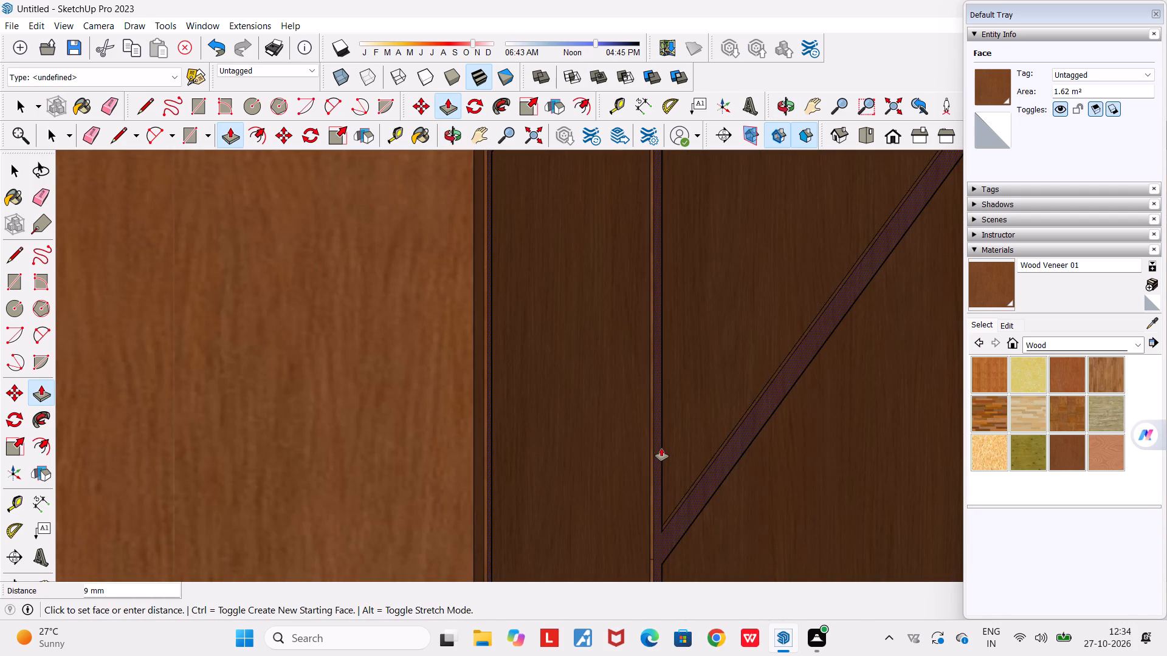
pyautogui.click(665, 451)
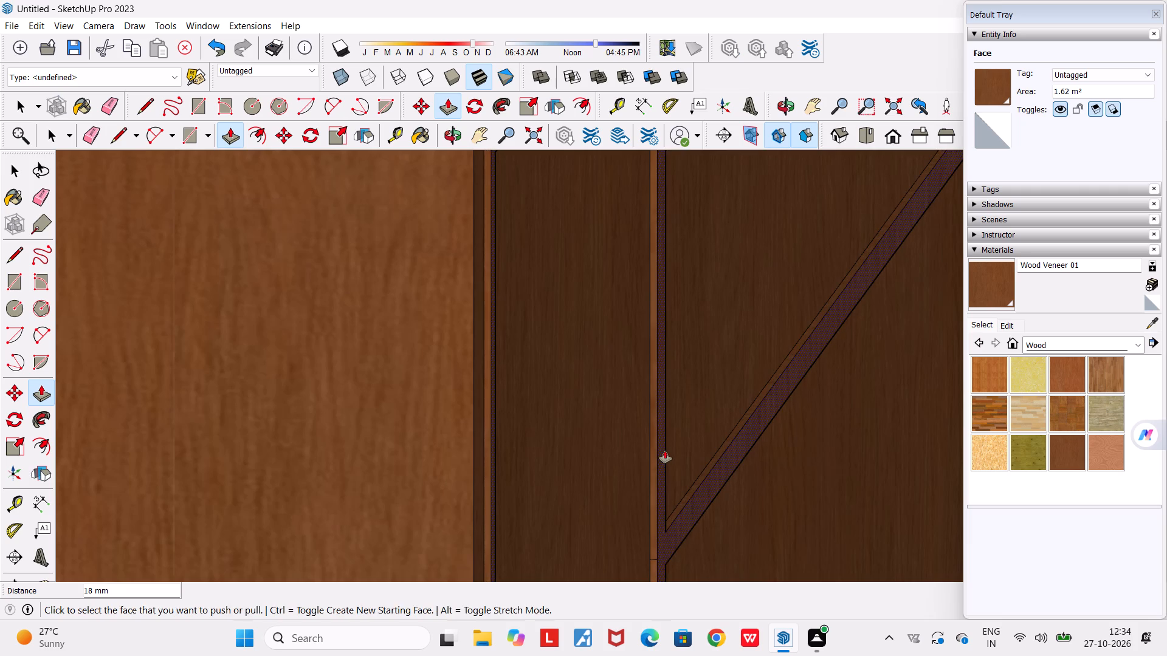
pyautogui.moveTo(660, 451); pyautogui.dragTo(576, 440, button='middle')
pyautogui.scroll(-5, 576, 440)
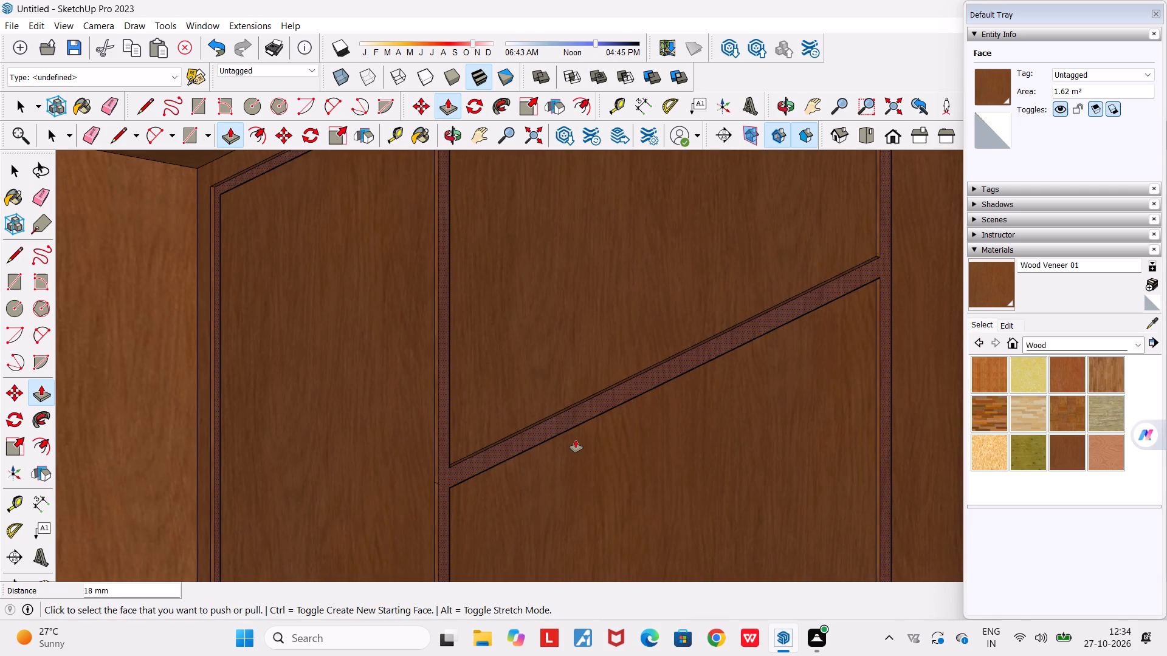
pyautogui.scroll(-8, 576, 440)
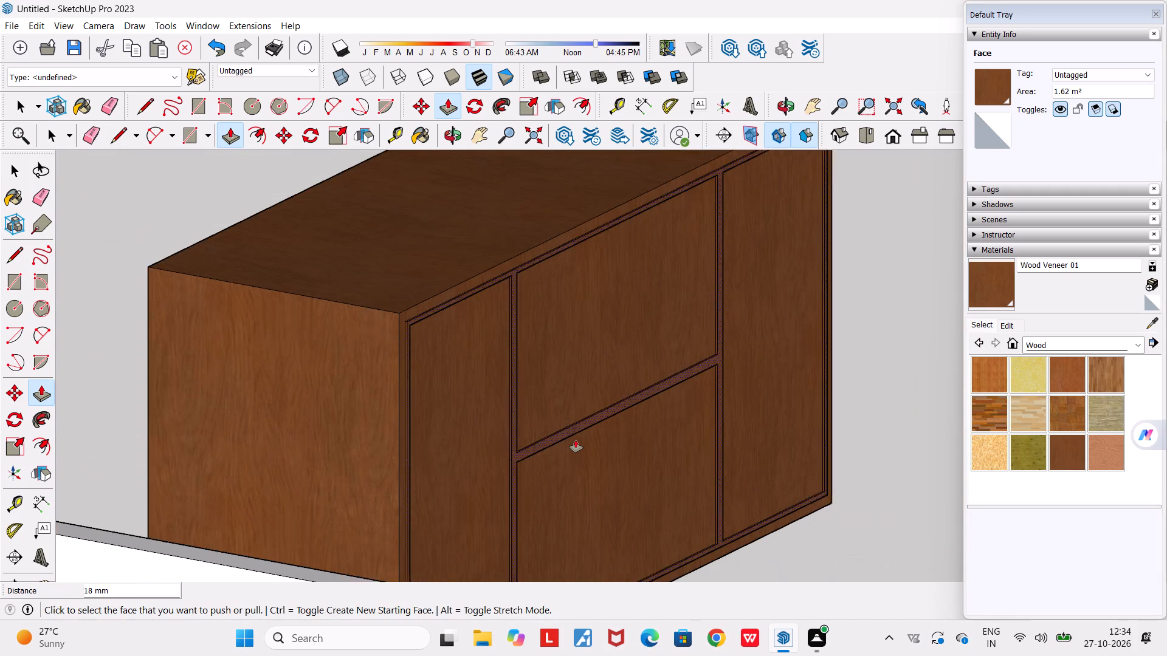
pyautogui.scroll(-5, 576, 440)
pyautogui.moveTo(698, 487); pyautogui.dragTo(492, 500, button='middle')
pyautogui.scroll(-3, 492, 499)
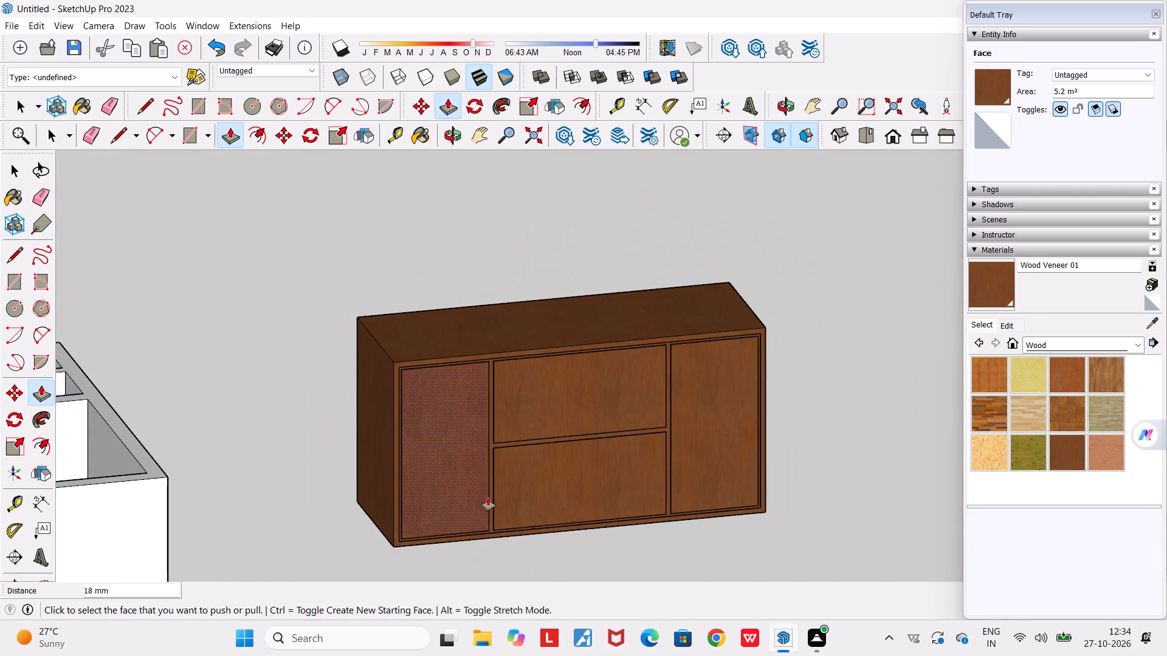
pyautogui.moveTo(788, 505); pyautogui.dragTo(410, 503, button='middle')
pyautogui.scroll(-4, 407, 502)
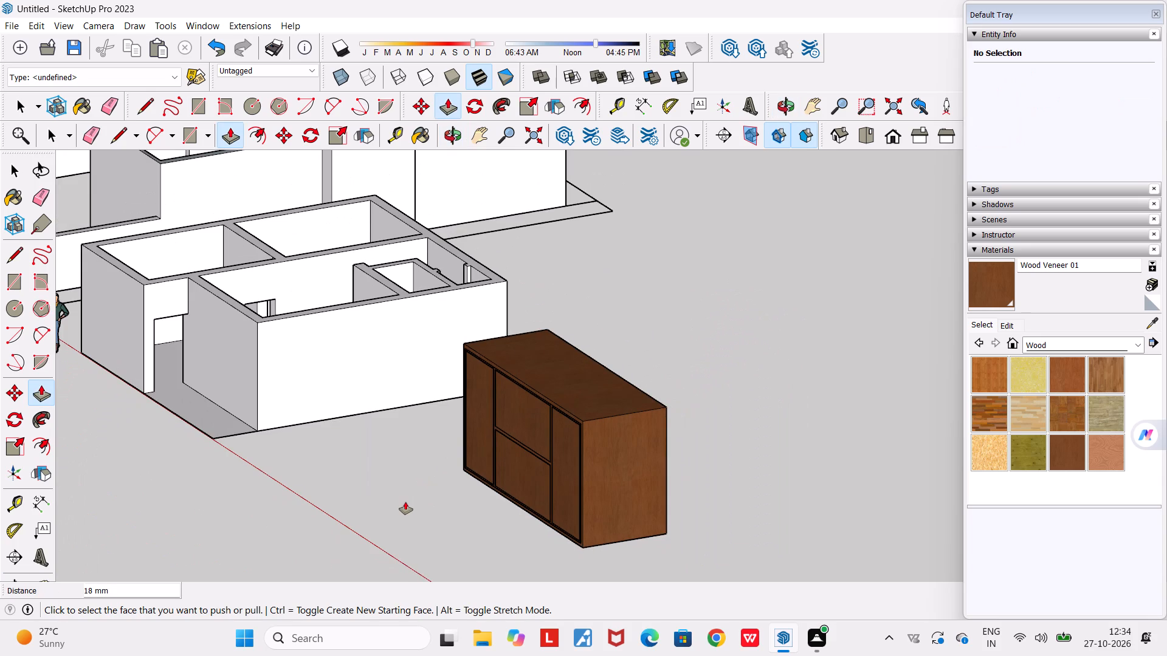
pyautogui.press('space')
# Turn all of the cabinet's geometry into a single component, keeping the default definition settings.
pyautogui.scroll(-4, 405, 502)
pyautogui.scroll(5, 477, 538)
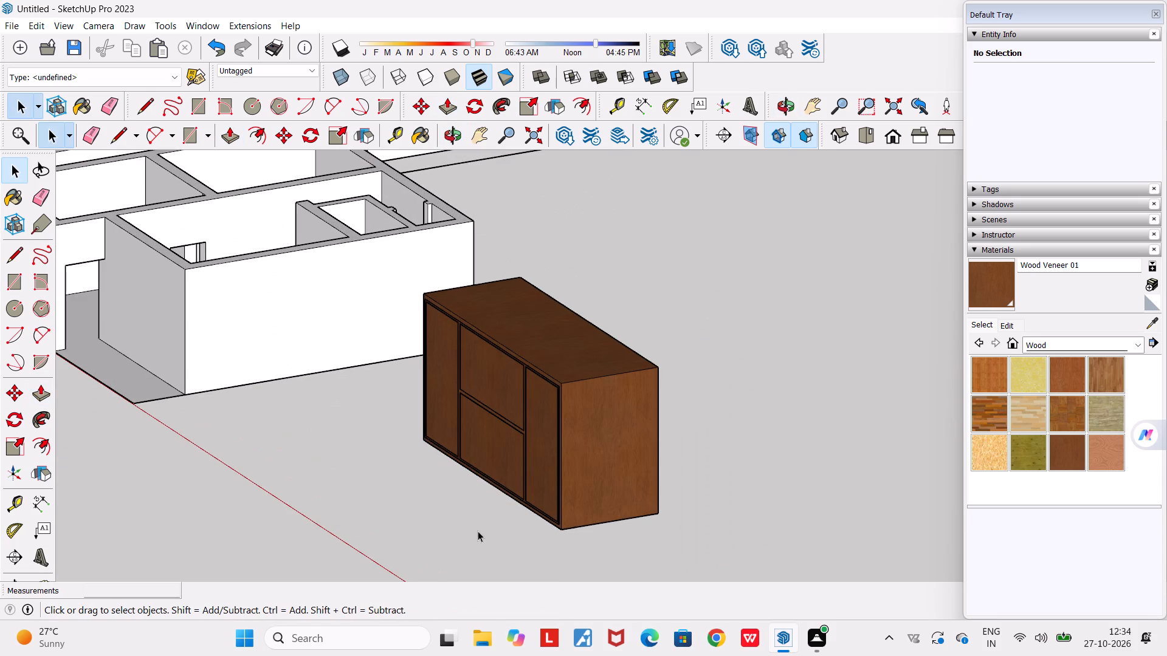
pyautogui.moveTo(488, 513); pyautogui.dragTo(645, 549, button='middle')
pyautogui.scroll(-3, 649, 544)
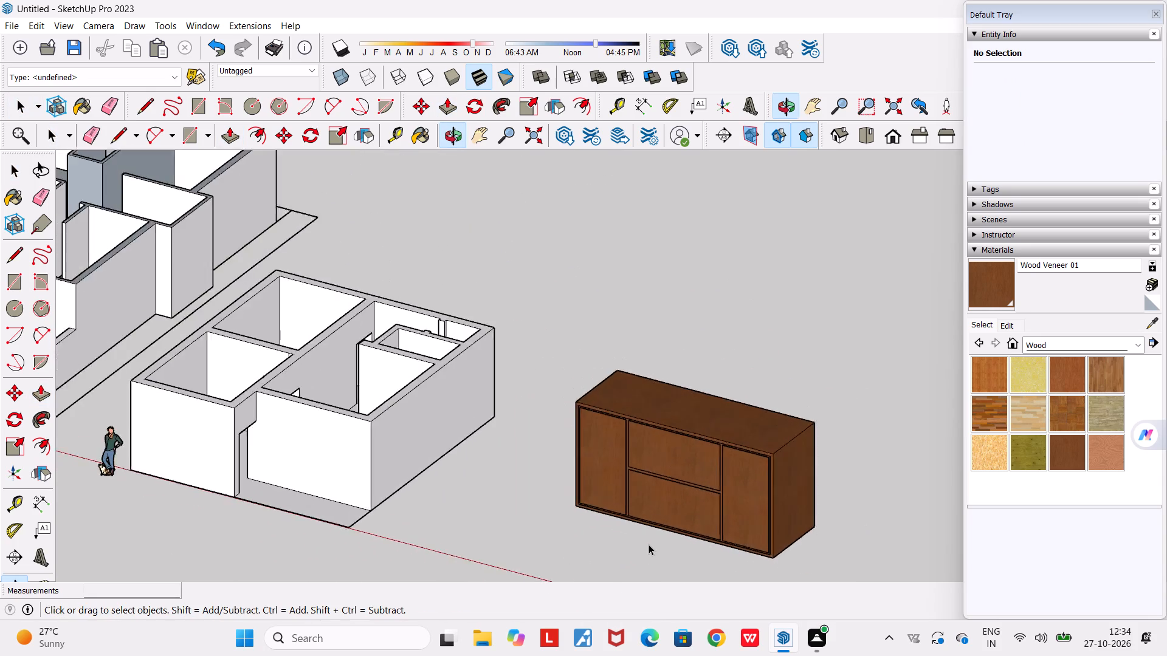
pyautogui.scroll(-7, 649, 544)
pyautogui.tripleClick(698, 519)
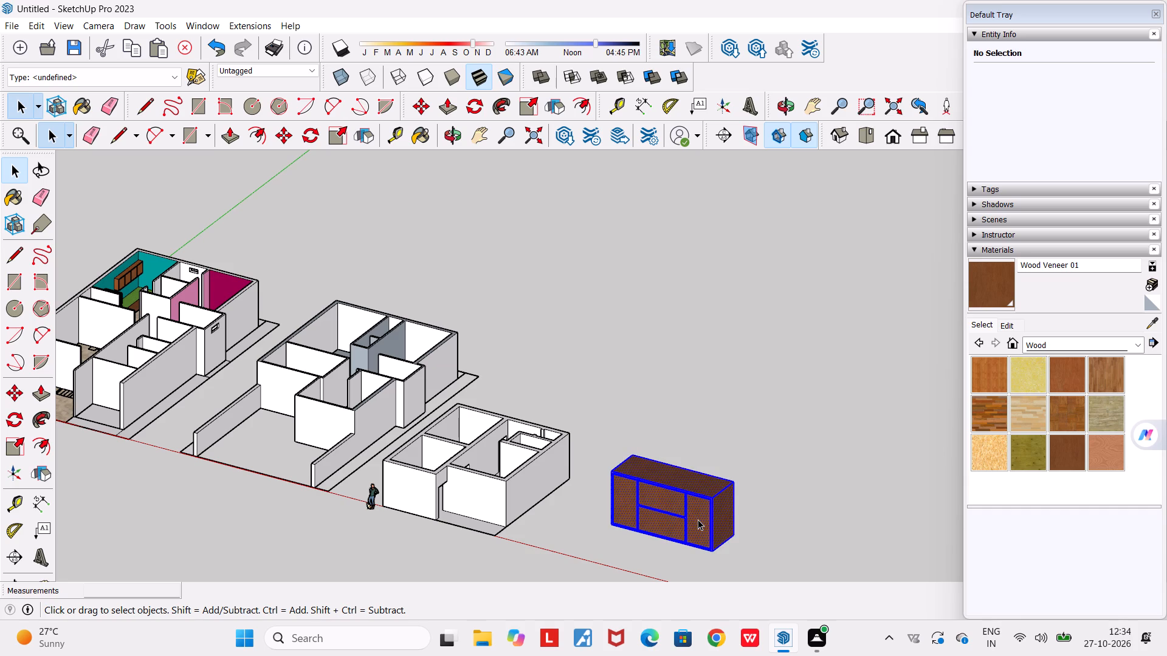
pyautogui.rightClick(698, 519)
pyautogui.click(766, 397)
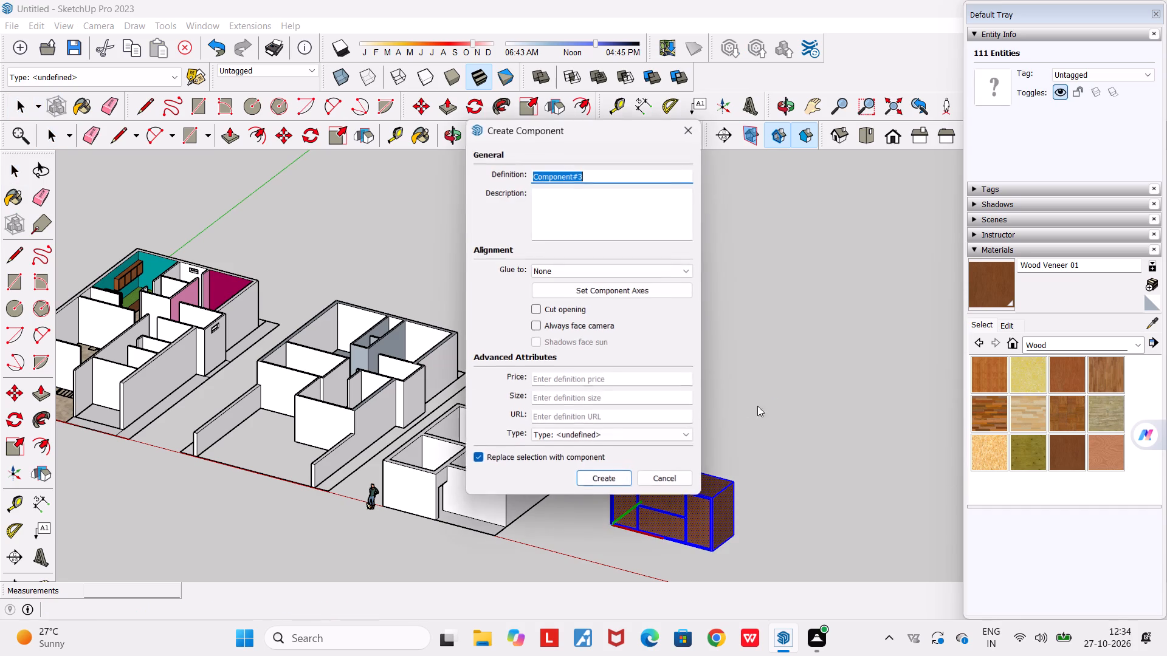
pyautogui.click(585, 474)
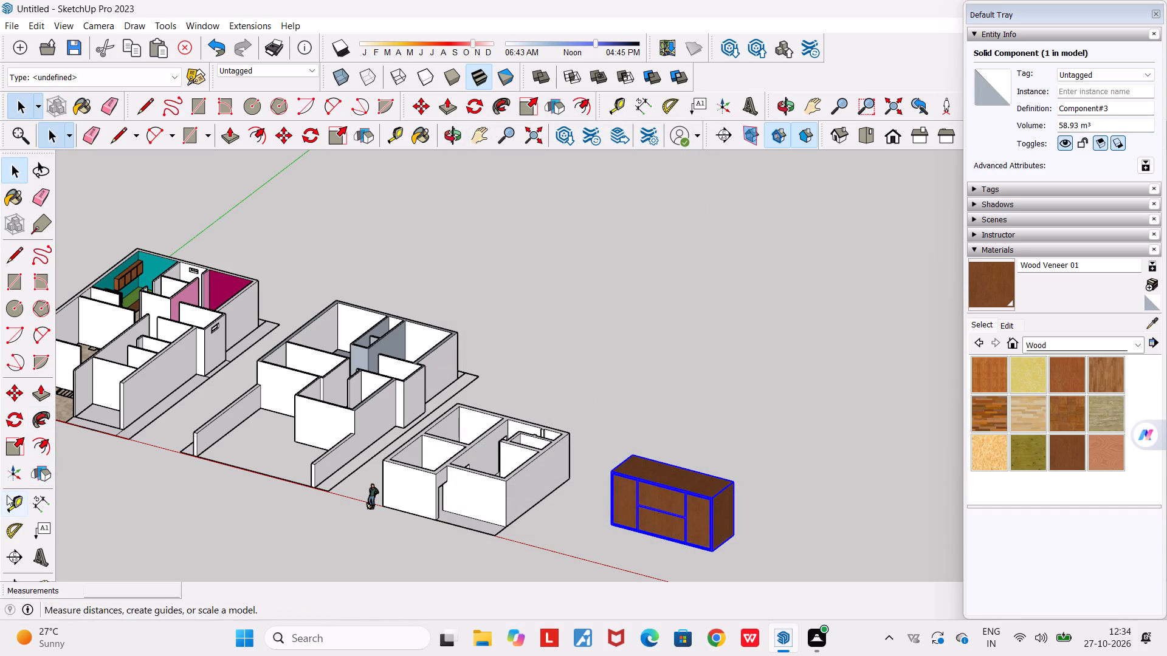
# Scale the cabinet component to about 0.76 of its length on the red axis and 0.68 of its height on the blue axis.
pyautogui.click(15, 442)
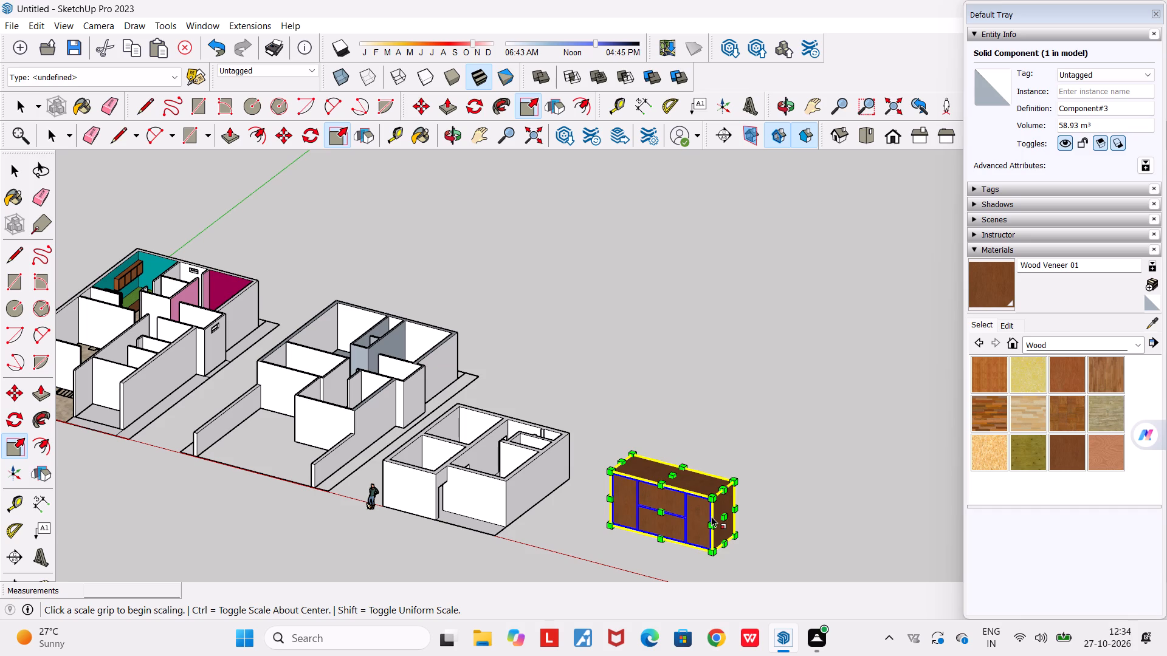
pyautogui.click(720, 518)
pyautogui.click(700, 506)
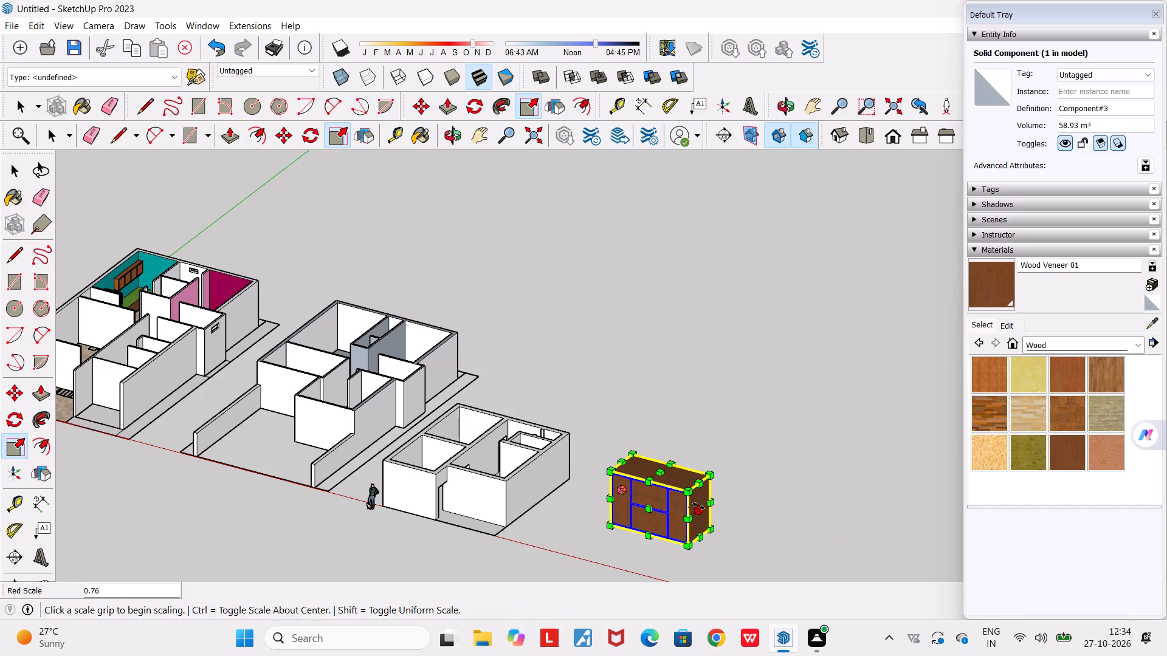
pyautogui.click(664, 473)
pyautogui.click(667, 490)
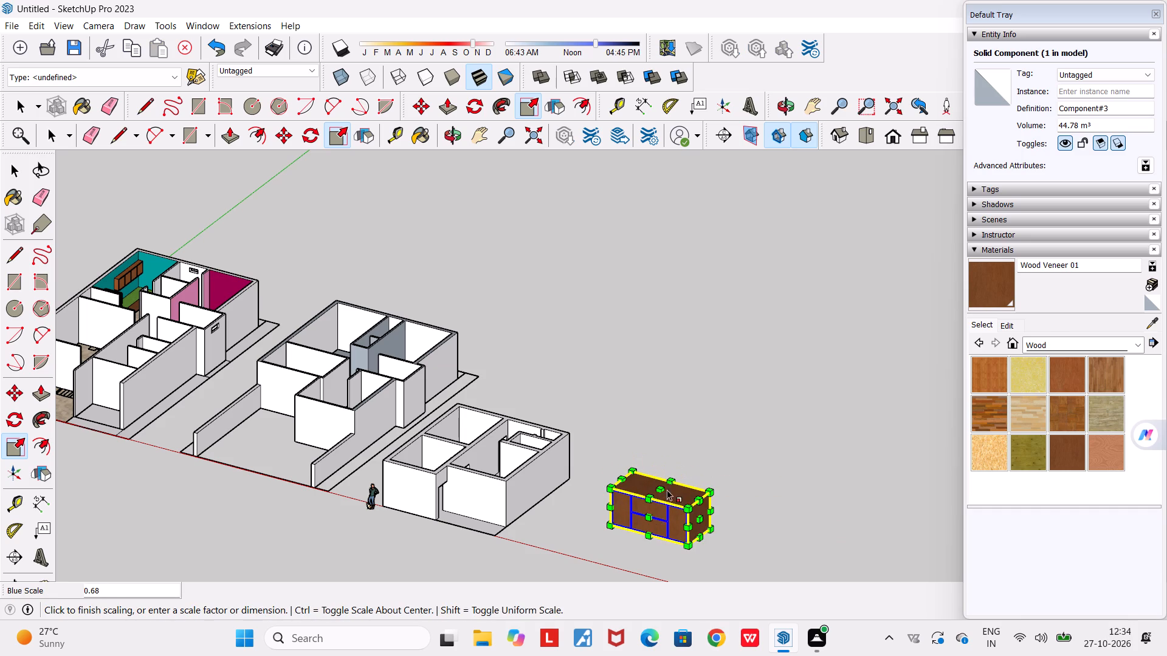
# Scale the cabinet component down in depth along the green axis from its back face.
pyautogui.moveTo(662, 518); pyautogui.dragTo(817, 502, button='middle')
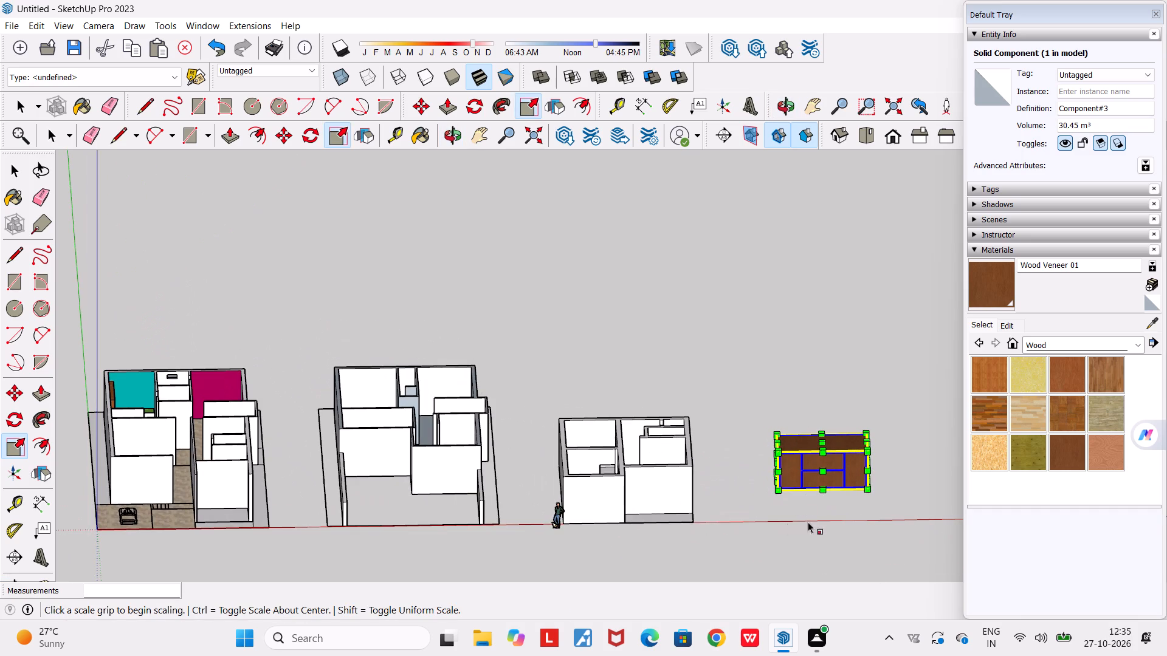
pyautogui.moveTo(866, 515); pyautogui.dragTo(376, 541, button='middle')
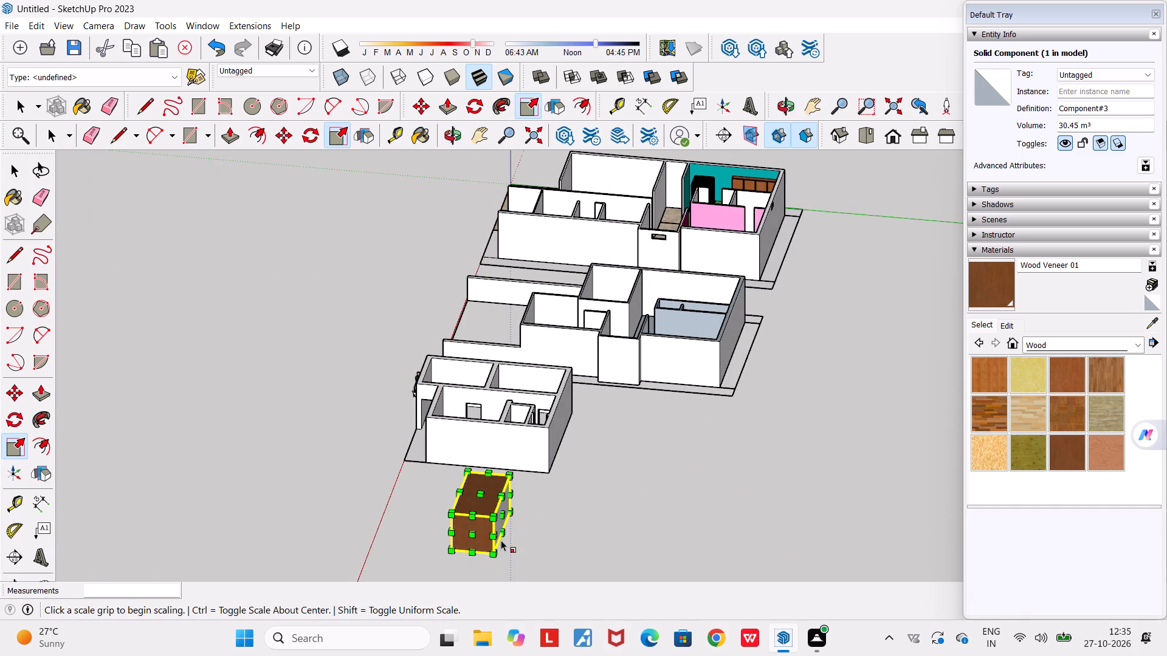
pyautogui.scroll(9, 501, 540)
pyautogui.click(507, 493)
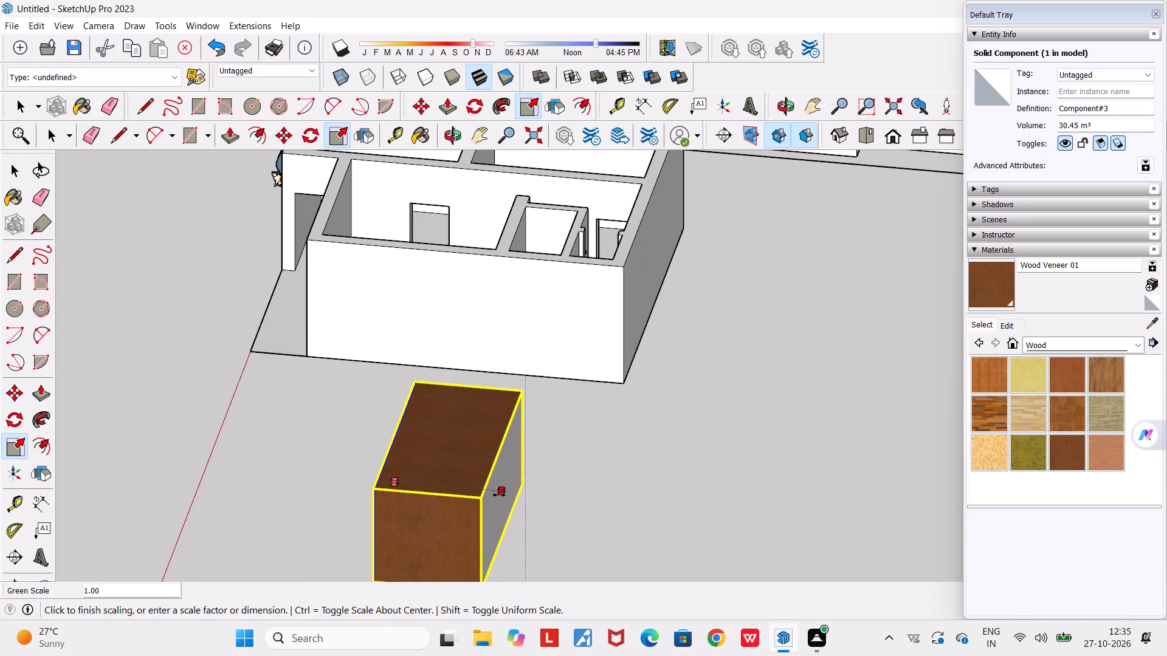
pyautogui.click(478, 494)
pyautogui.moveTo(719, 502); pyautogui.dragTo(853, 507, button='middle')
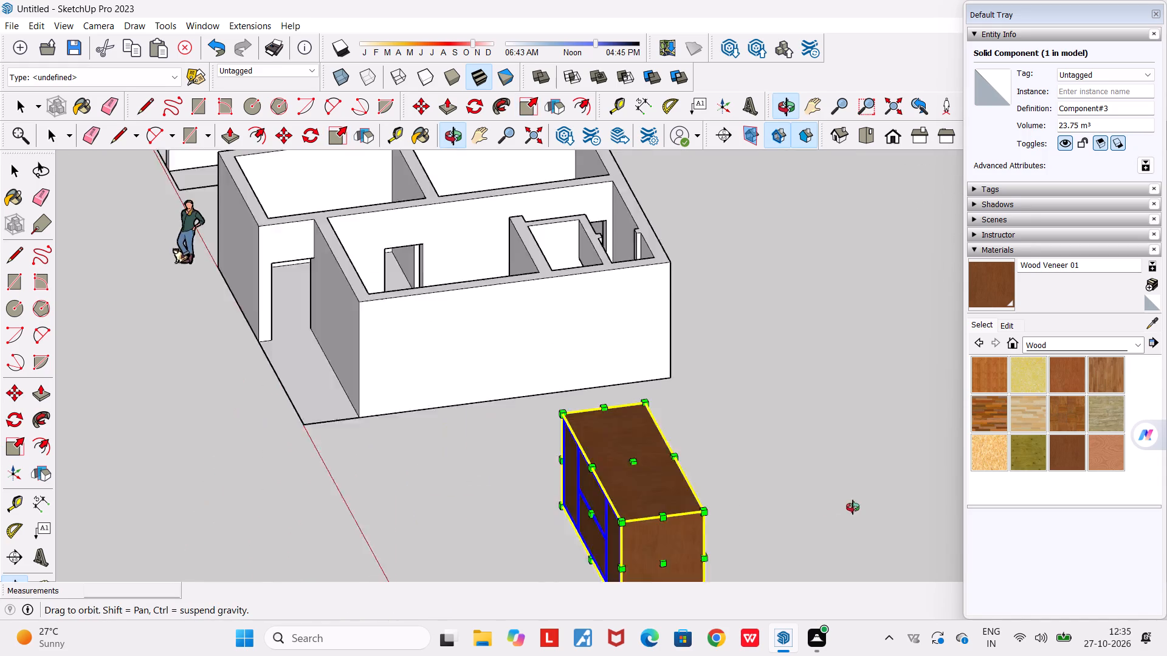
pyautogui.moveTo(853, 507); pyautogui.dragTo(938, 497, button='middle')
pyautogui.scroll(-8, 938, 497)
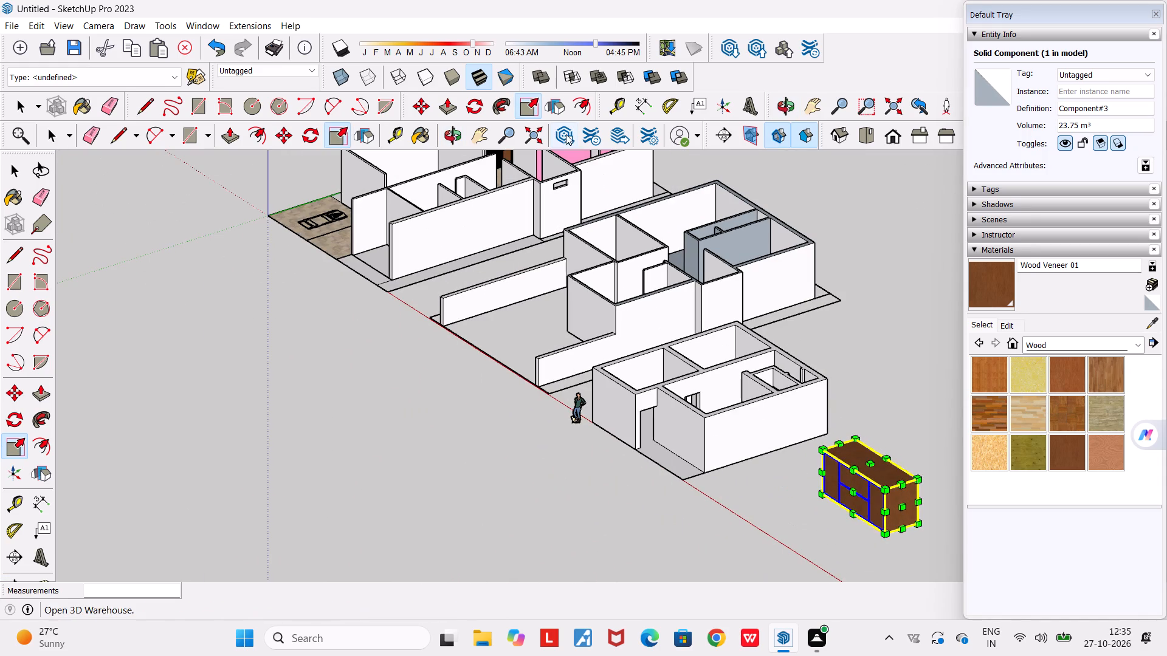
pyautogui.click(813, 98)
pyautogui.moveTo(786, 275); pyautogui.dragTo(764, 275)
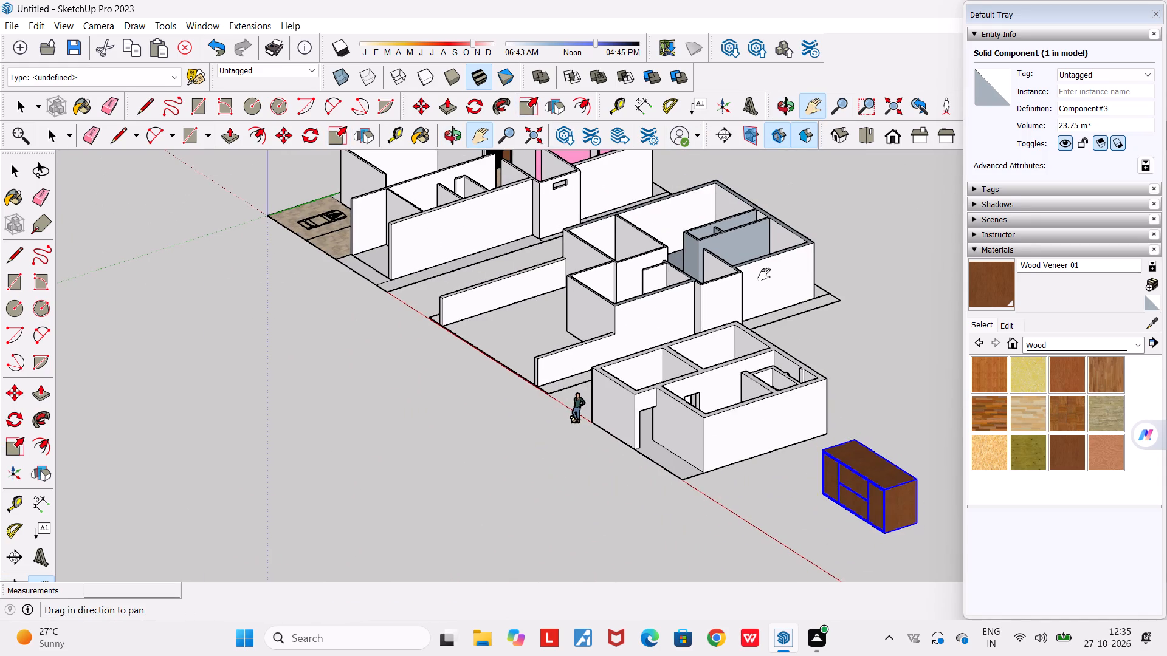
# Scale the cabinet component to about 0.94 of its length along the red axis from its outer end face.
pyautogui.moveTo(764, 275); pyautogui.dragTo(432, 248)
pyautogui.moveTo(754, 612); pyautogui.dragTo(906, 552, button='middle')
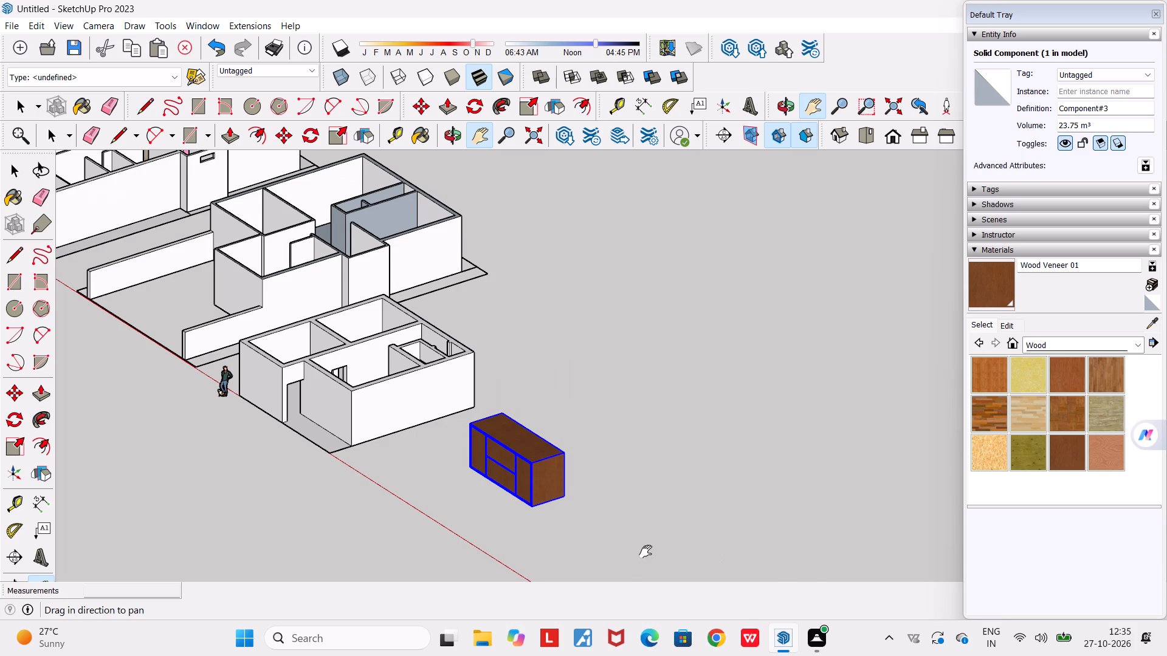
pyautogui.moveTo(644, 549); pyautogui.dragTo(928, 487, button='middle')
pyautogui.scroll(6, 839, 321)
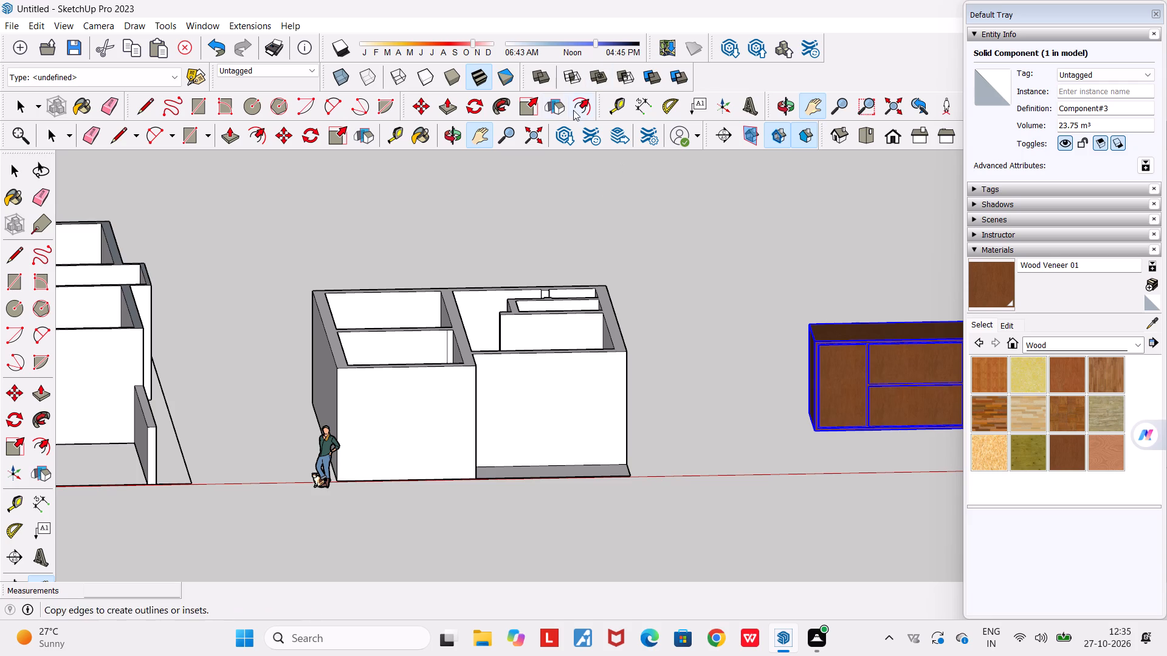
pyautogui.click(453, 108)
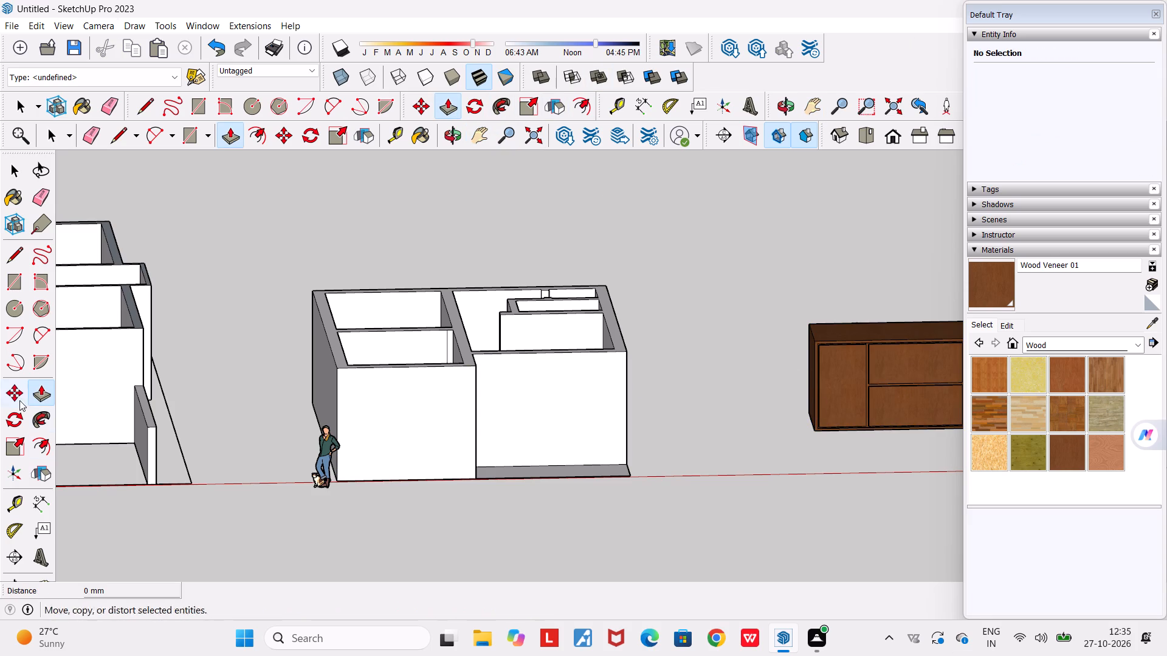
pyautogui.click(15, 448)
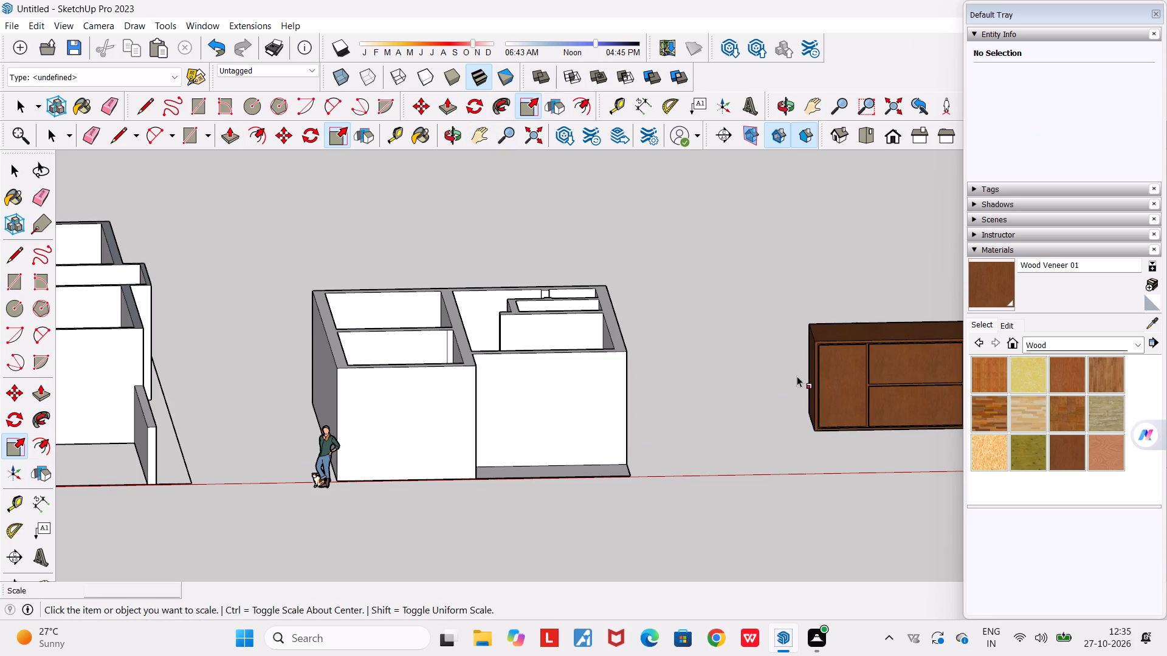
pyautogui.click(818, 383)
pyautogui.scroll(11, 805, 374)
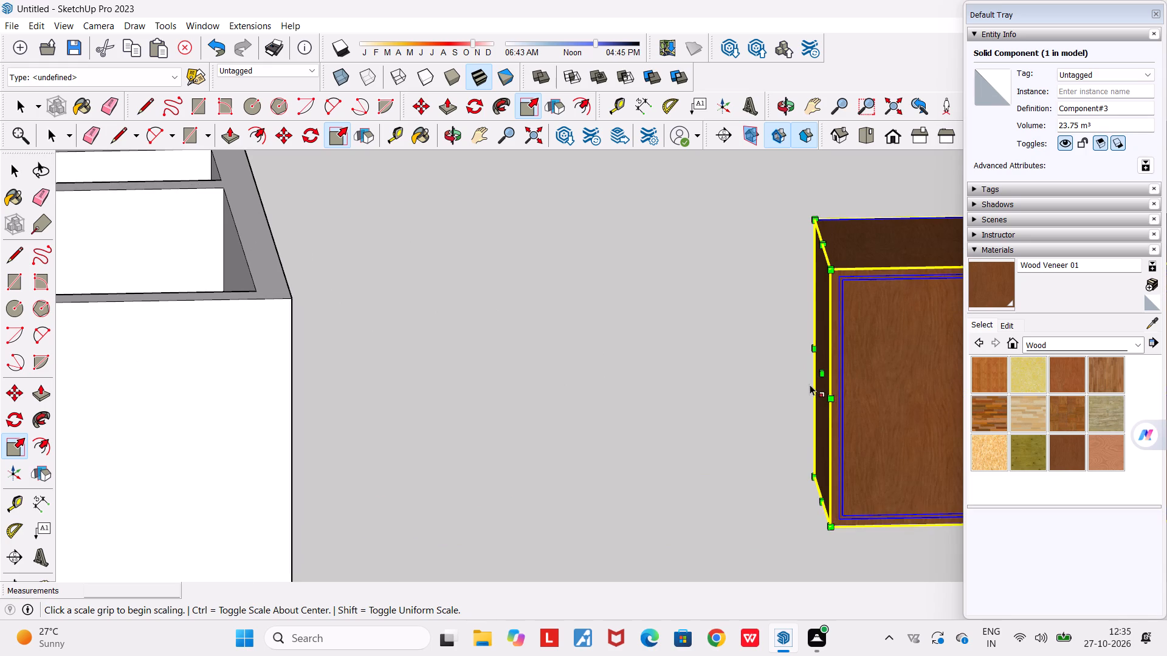
pyautogui.click(819, 375)
pyautogui.click(857, 371)
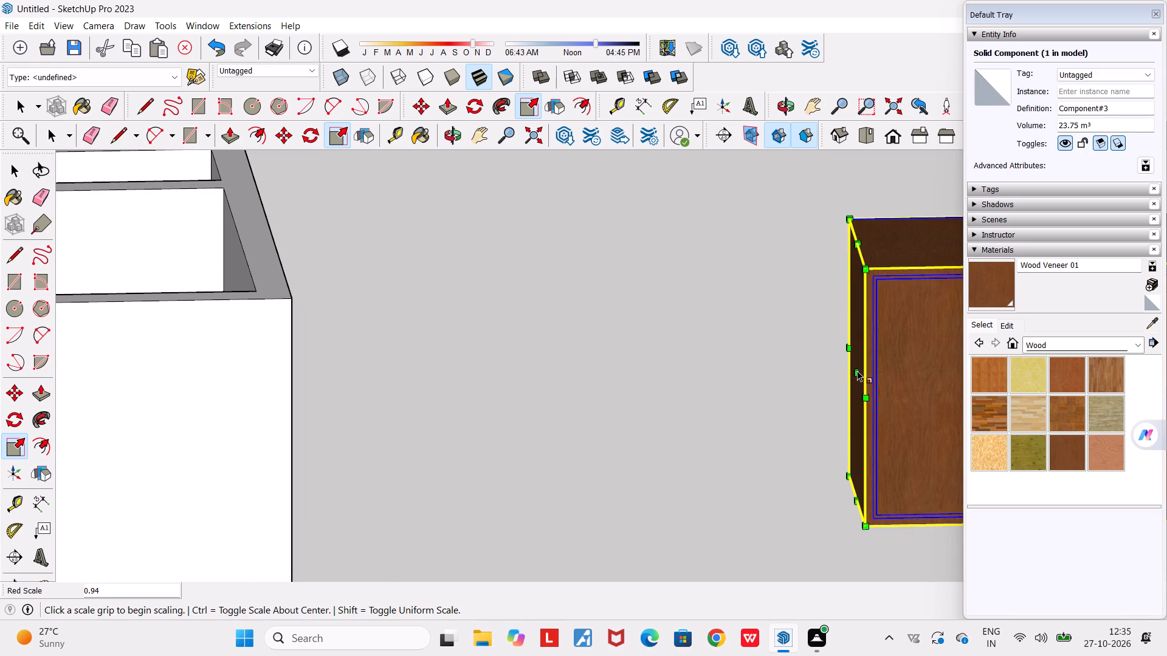
# Scale the cabinet component to about 0.82 of its height along the blue axis from its top face.
pyautogui.scroll(-5, 850, 367)
pyautogui.moveTo(895, 350); pyautogui.dragTo(611, 355, button='middle')
pyautogui.scroll(-8, 611, 355)
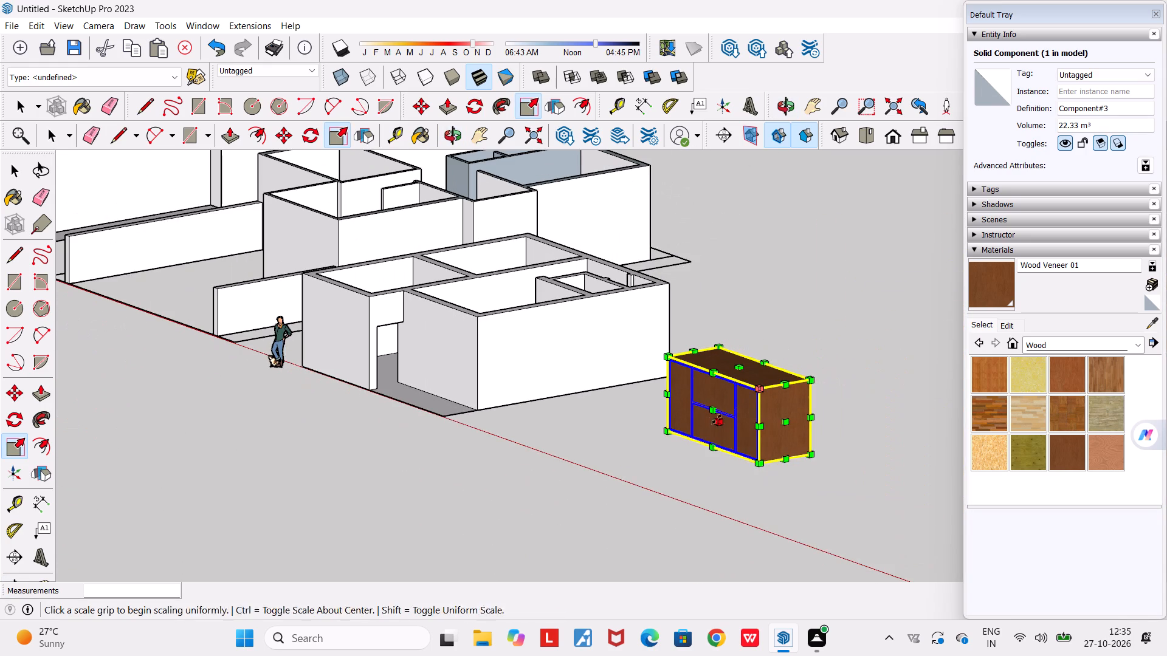
pyautogui.click(738, 374)
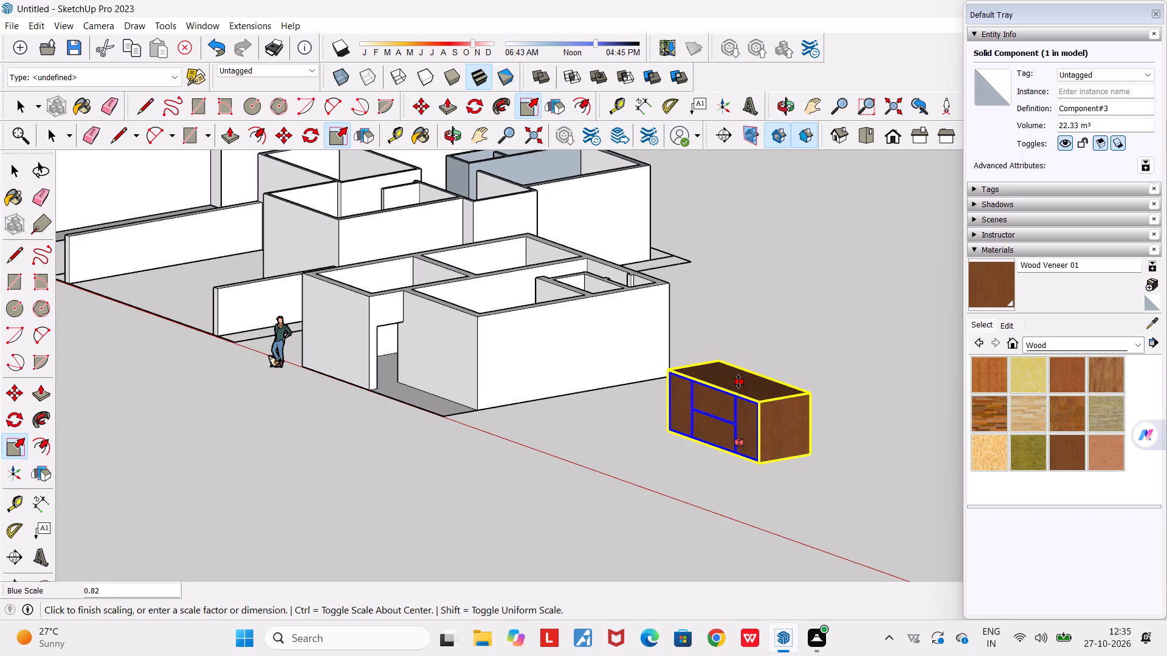
pyautogui.click(738, 381)
# Examine the scaled cabinet from several angles and compare its proportions with the house models and the human figure.
pyautogui.moveTo(731, 435); pyautogui.dragTo(613, 441, button='middle')
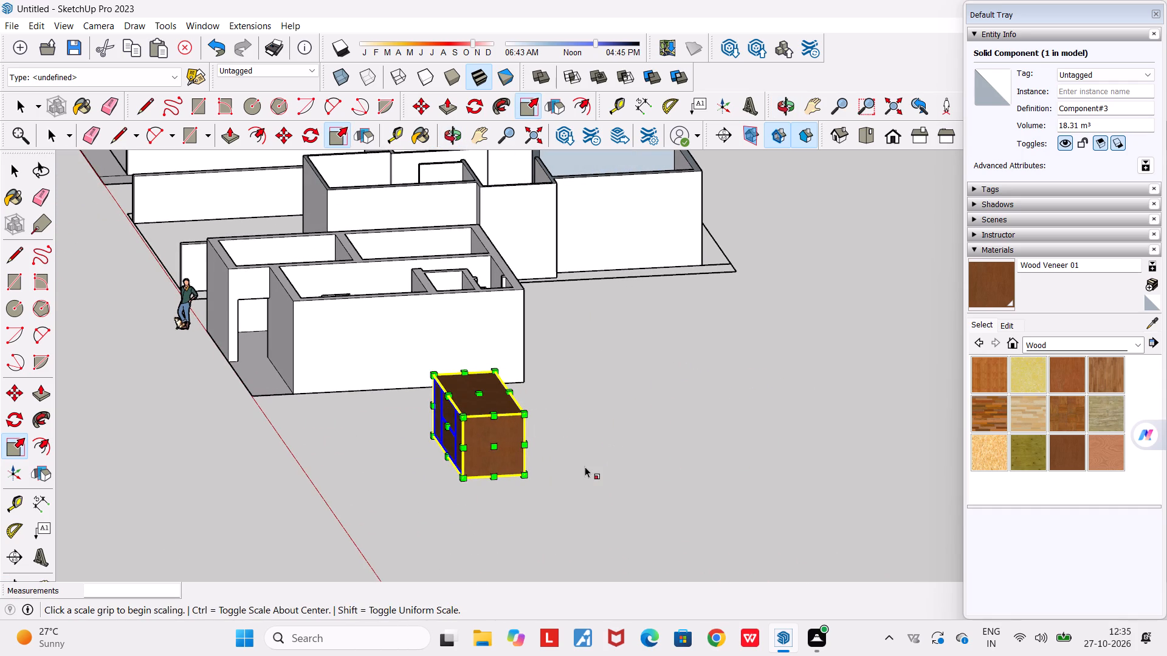
pyautogui.moveTo(541, 530); pyautogui.dragTo(602, 541, button='middle')
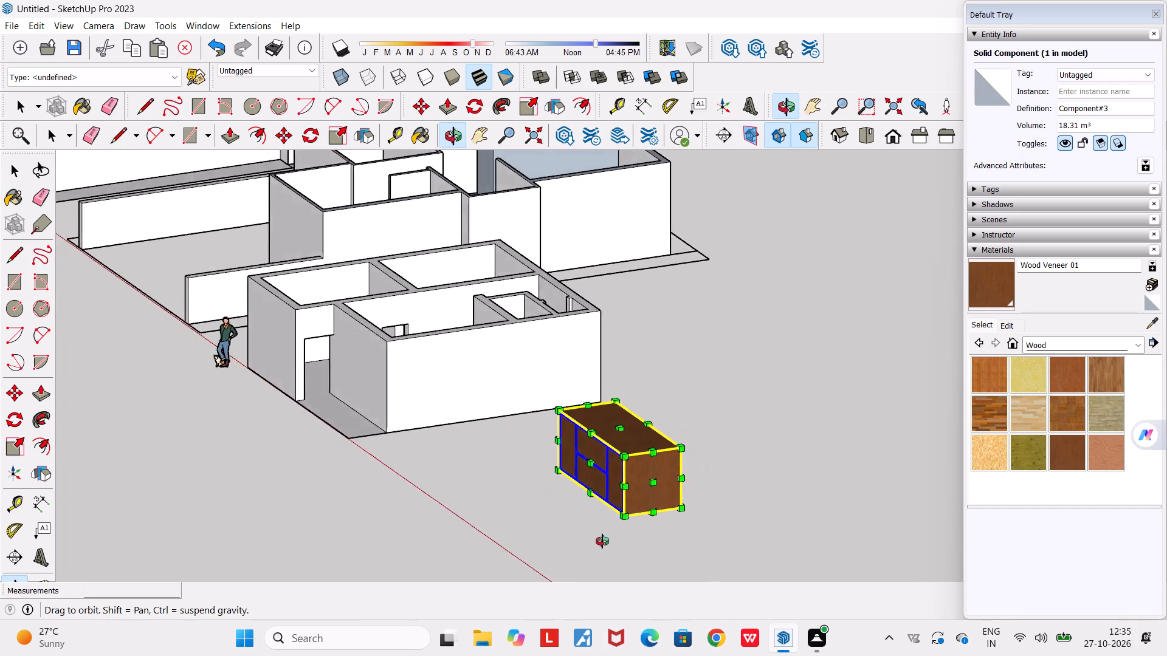
pyautogui.moveTo(602, 541); pyautogui.dragTo(432, 554, button='middle')
pyautogui.scroll(4, 293, 459)
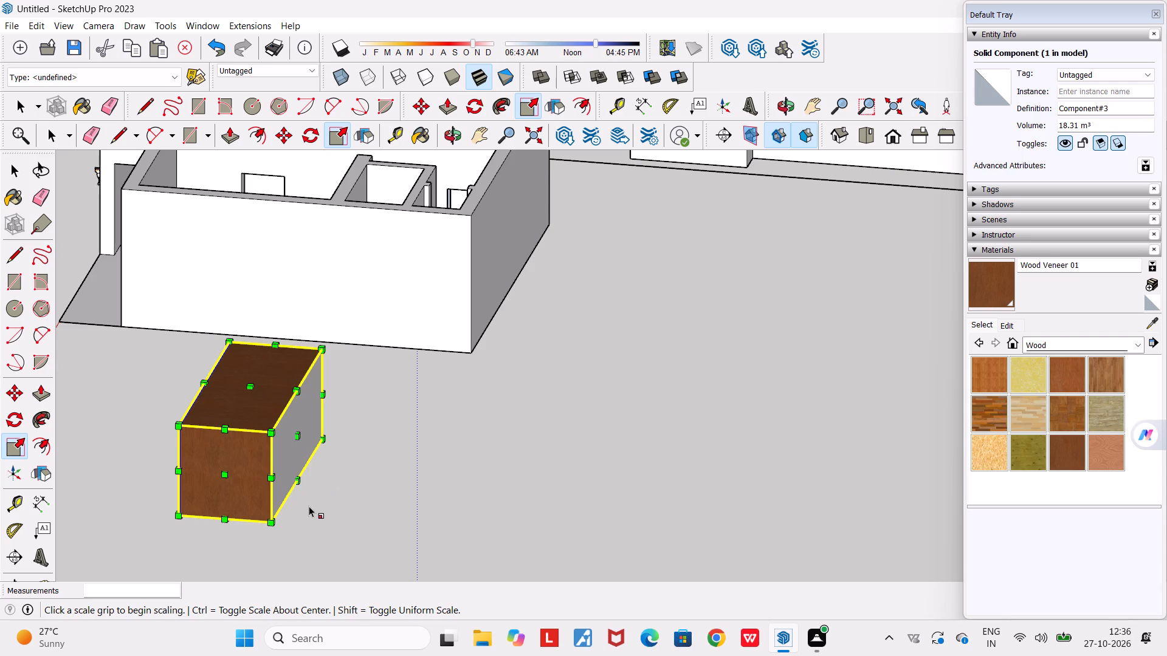
pyautogui.scroll(-3, 309, 506)
pyautogui.moveTo(365, 518); pyautogui.dragTo(498, 486, button='middle')
pyautogui.scroll(-4, 498, 486)
pyautogui.moveTo(496, 504); pyautogui.dragTo(641, 550, button='middle')
pyautogui.scroll(-7, 641, 550)
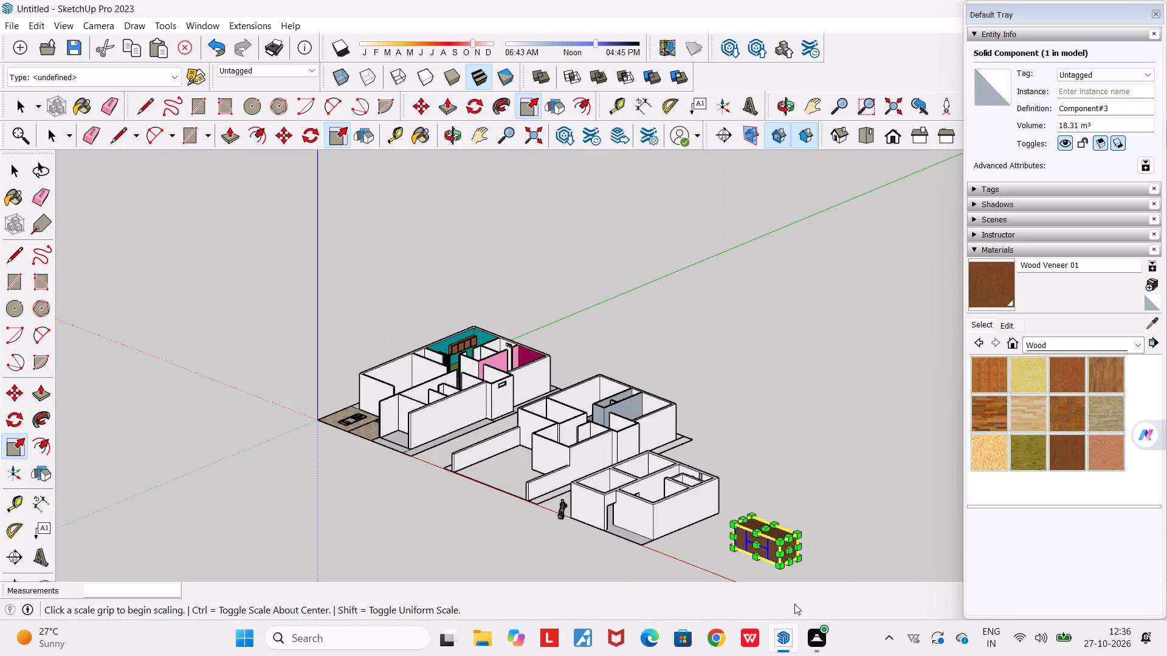
pyautogui.press('space')
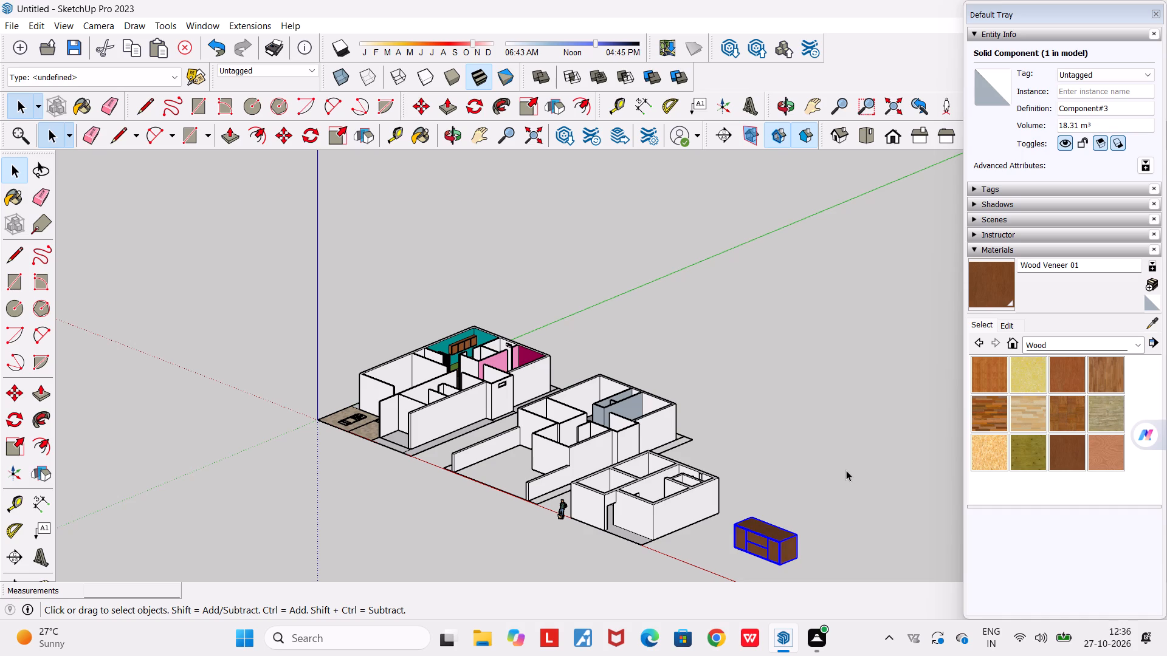
pyautogui.scroll(4, 793, 571)
pyautogui.moveTo(808, 552); pyautogui.dragTo(820, 462, button='middle')
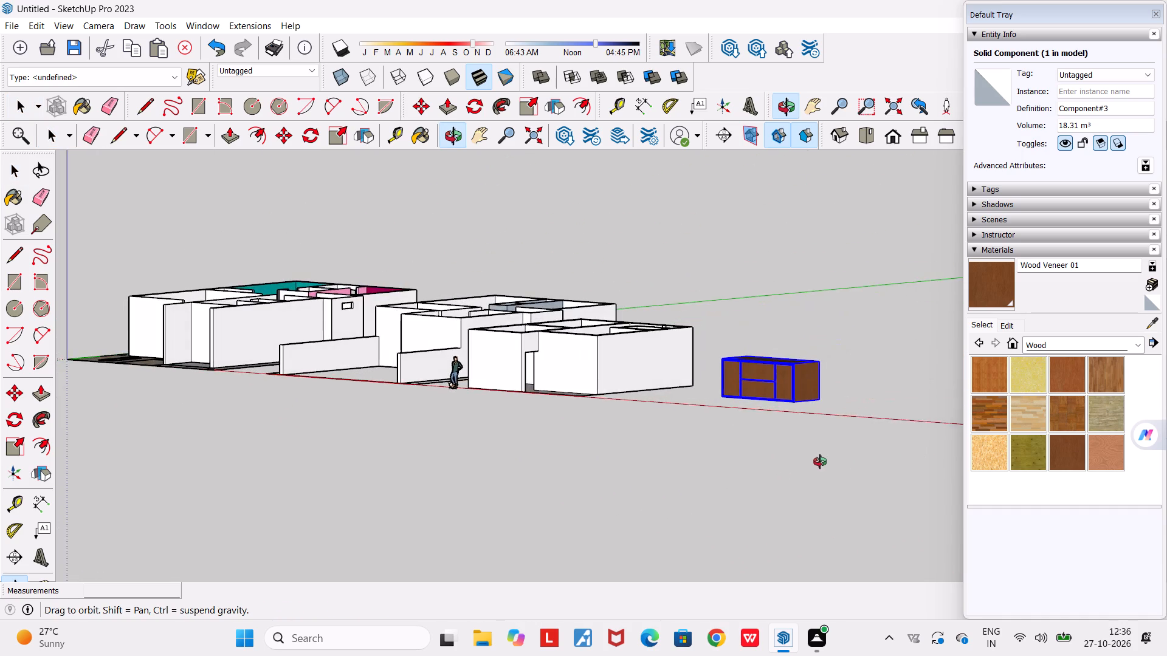
pyautogui.moveTo(820, 462); pyautogui.dragTo(821, 478, button='middle')
pyautogui.scroll(2, 786, 438)
pyautogui.moveTo(732, 470); pyautogui.dragTo(787, 505, button='middle')
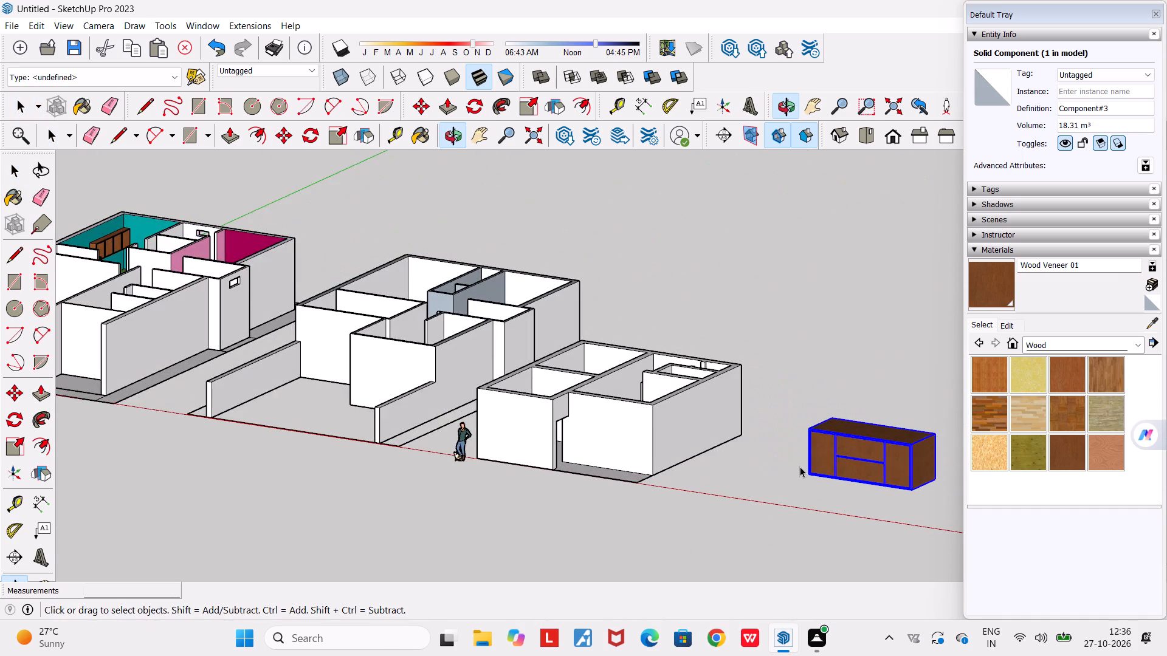
pyautogui.scroll(2, 800, 466)
pyautogui.moveTo(785, 472); pyautogui.dragTo(706, 457, button='middle')
pyautogui.scroll(1, 706, 457)
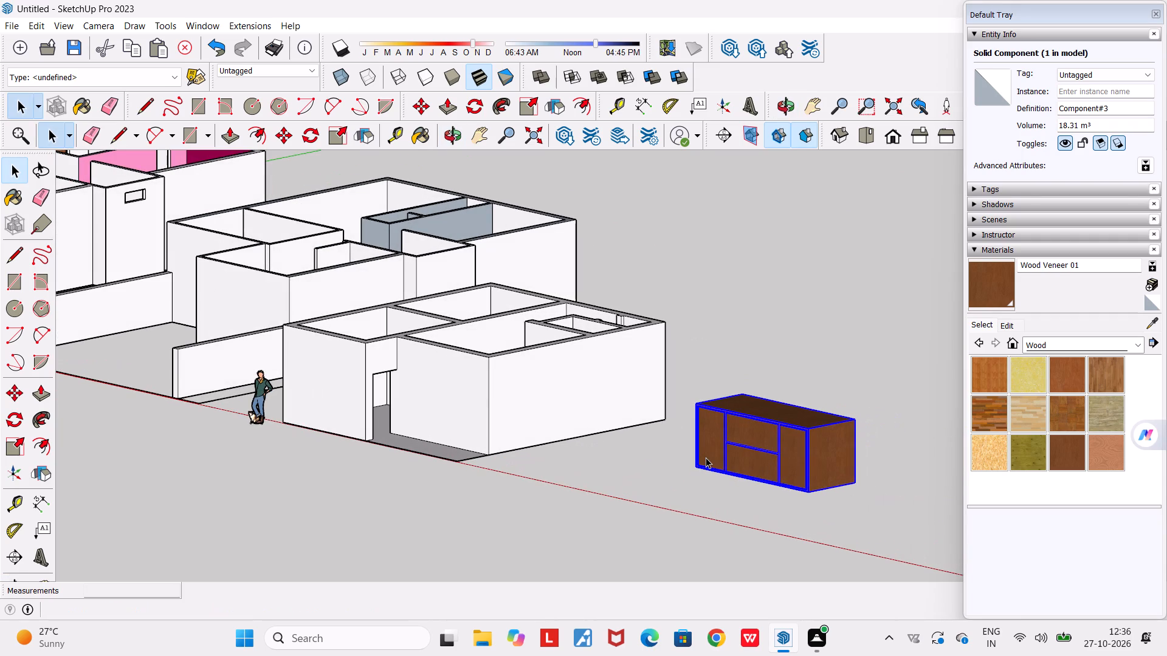
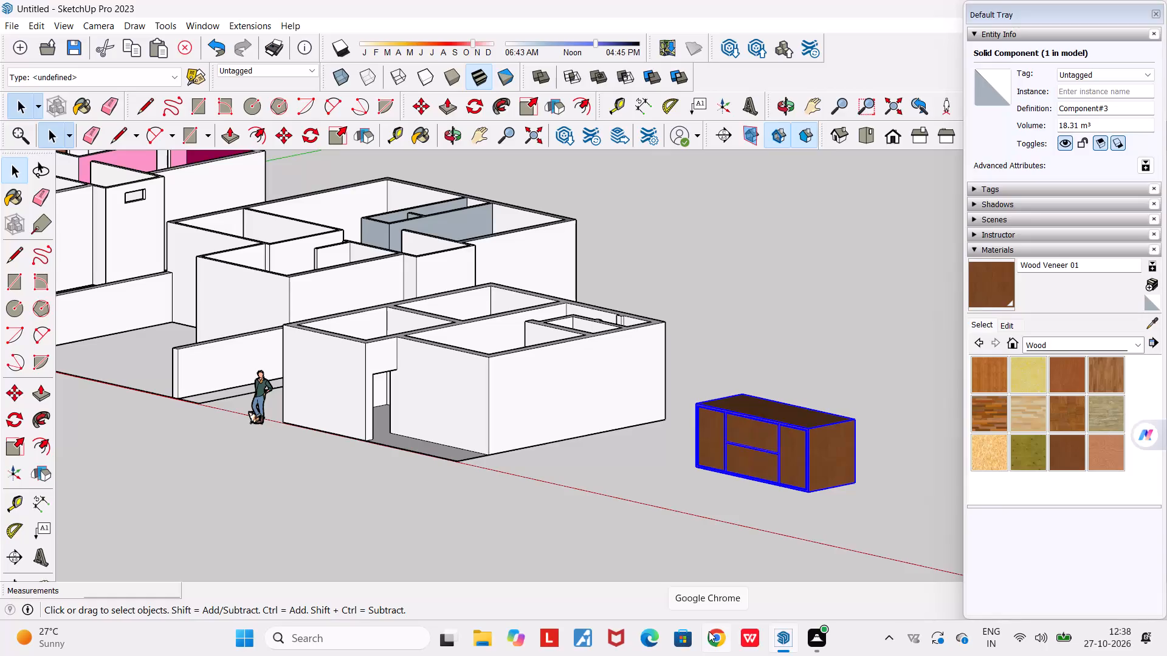
# Examine the cabinet's size and position relative to all three house models from a wider, higher viewpoint.
pyautogui.scroll(-4, 709, 631)
pyautogui.moveTo(635, 493); pyautogui.dragTo(641, 496, button='middle')
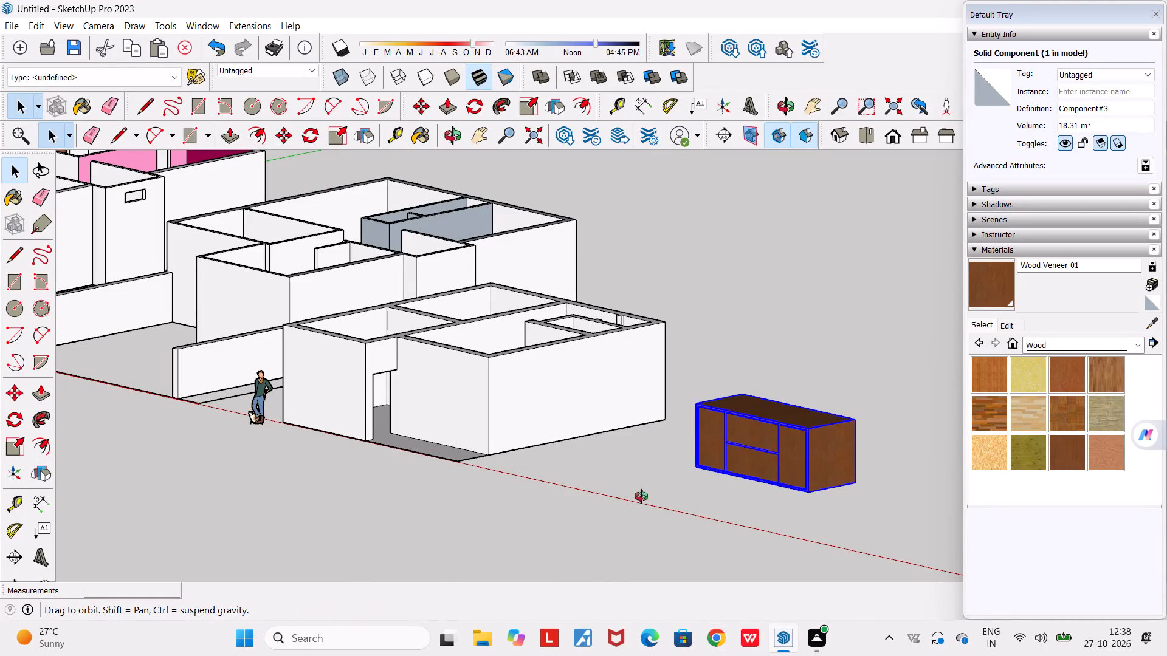
pyautogui.moveTo(641, 496); pyautogui.dragTo(676, 570, button='middle')
pyautogui.scroll(-3, 676, 570)
pyautogui.scroll(-5, 668, 514)
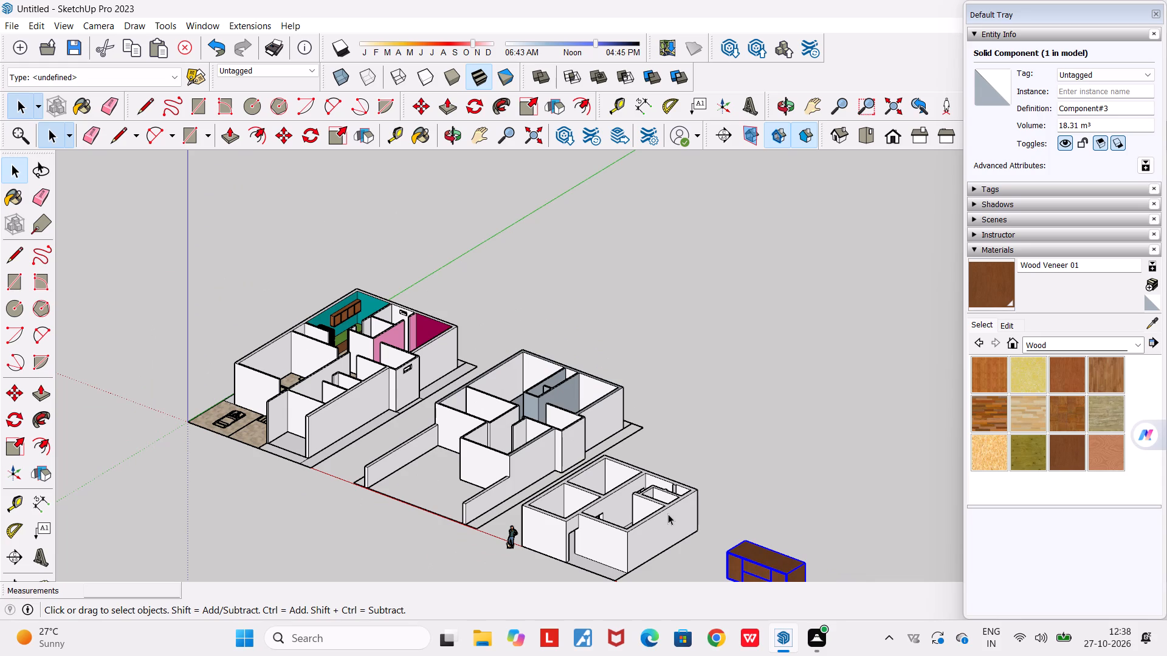
pyautogui.scroll(-6, 692, 307)
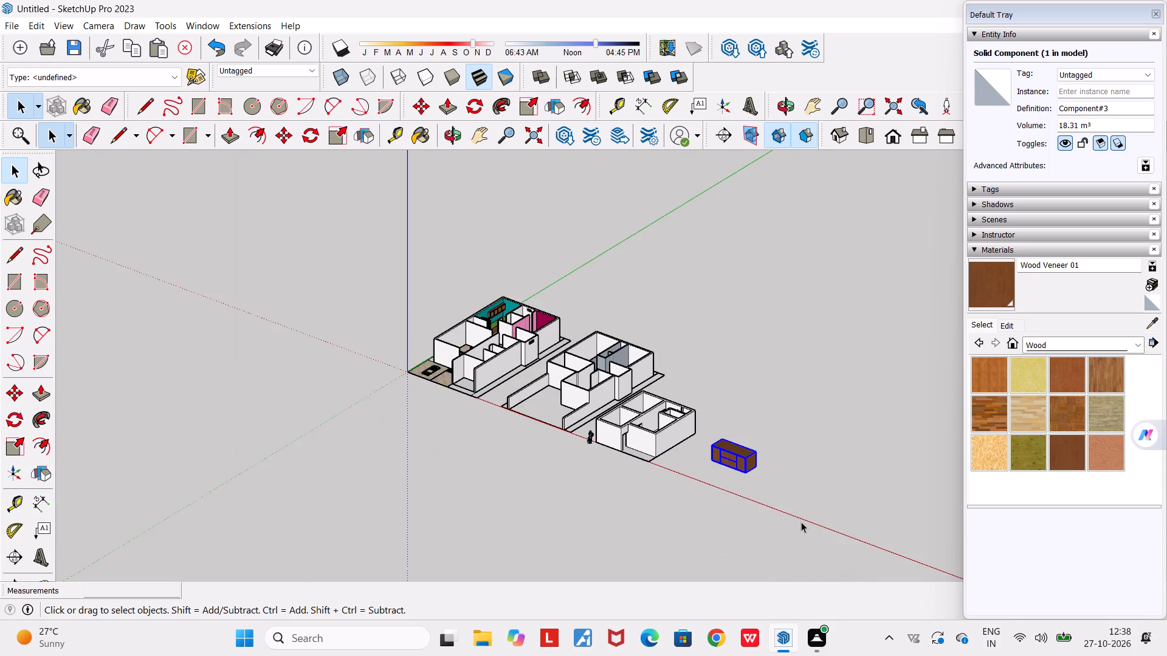
pyautogui.scroll(5, 804, 524)
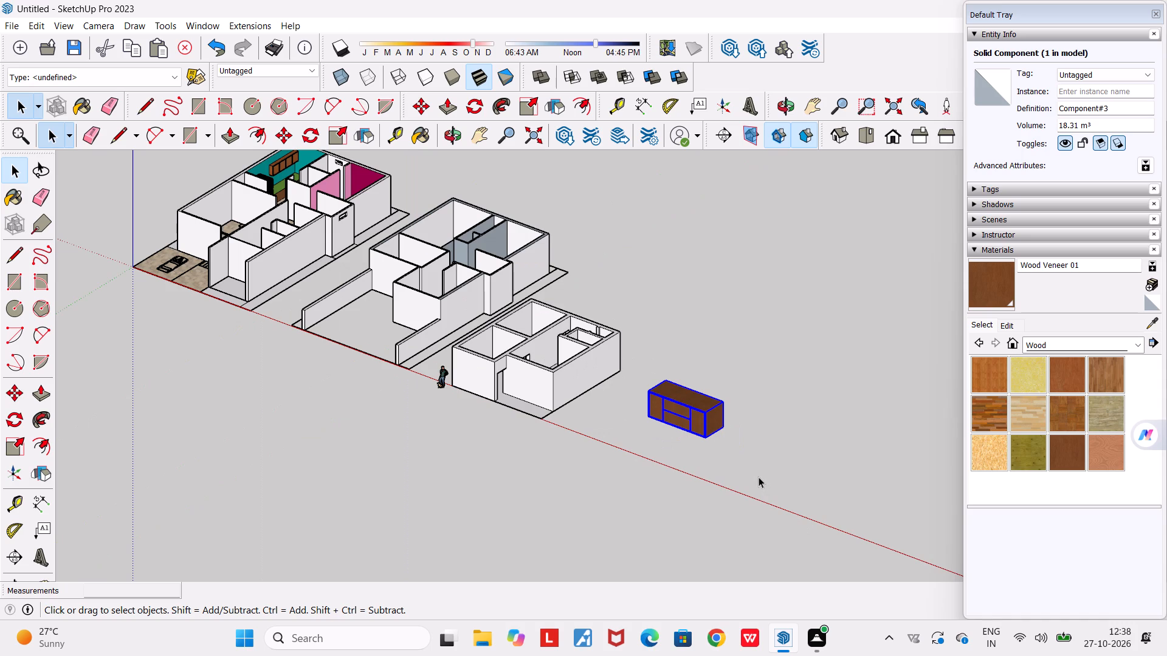
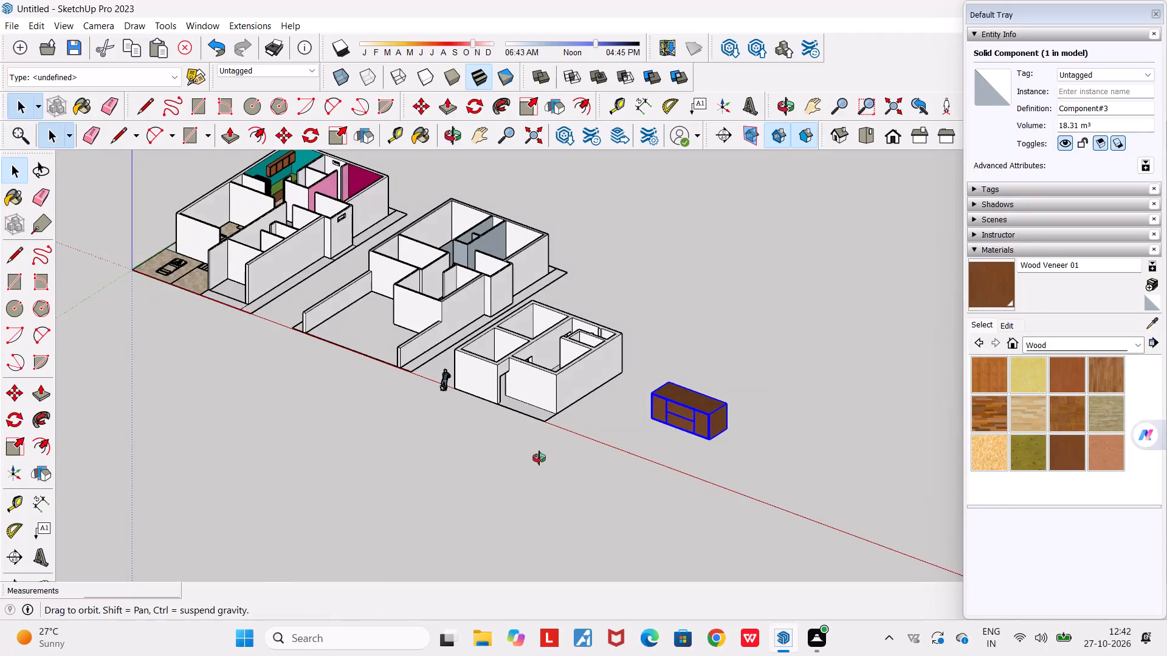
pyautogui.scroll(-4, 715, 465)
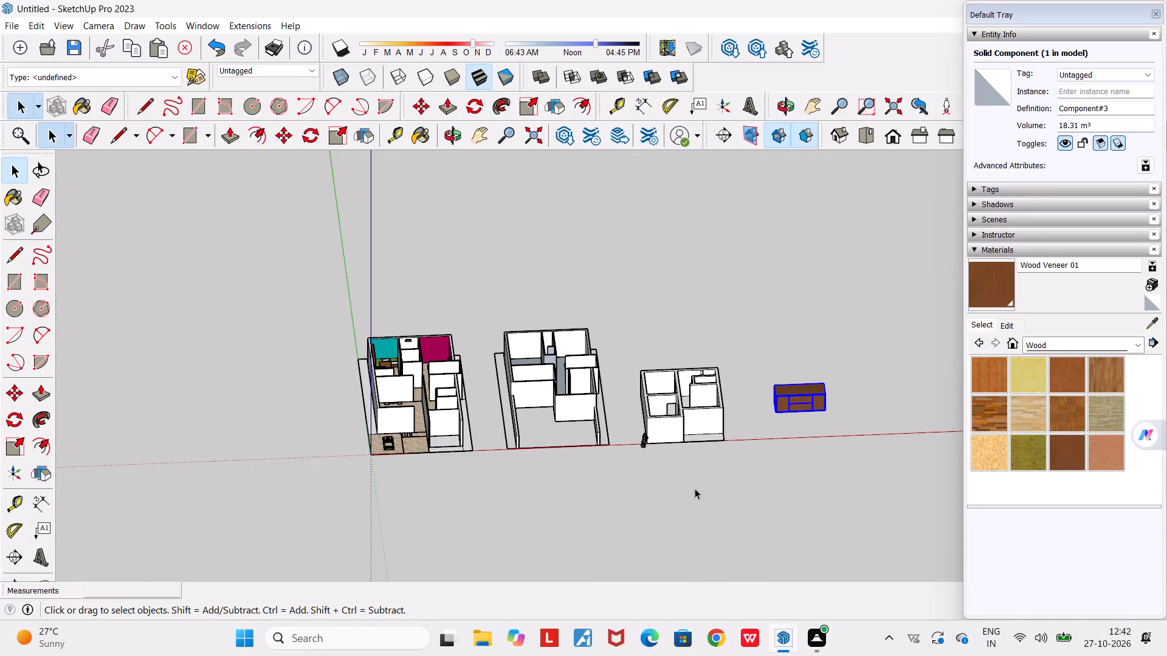
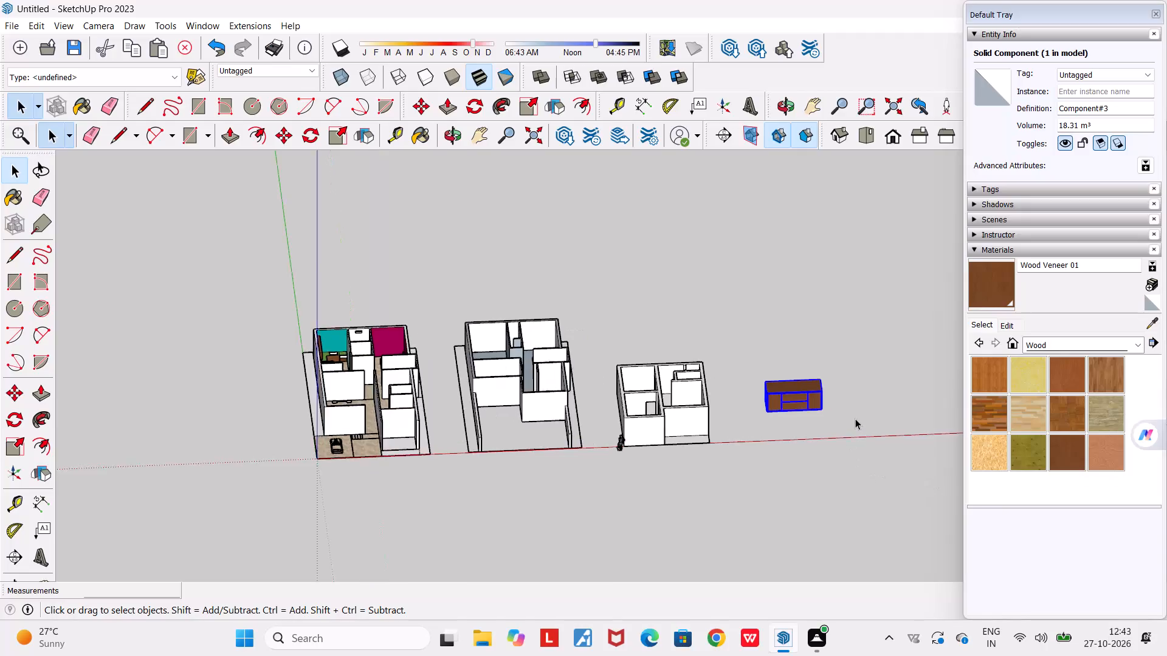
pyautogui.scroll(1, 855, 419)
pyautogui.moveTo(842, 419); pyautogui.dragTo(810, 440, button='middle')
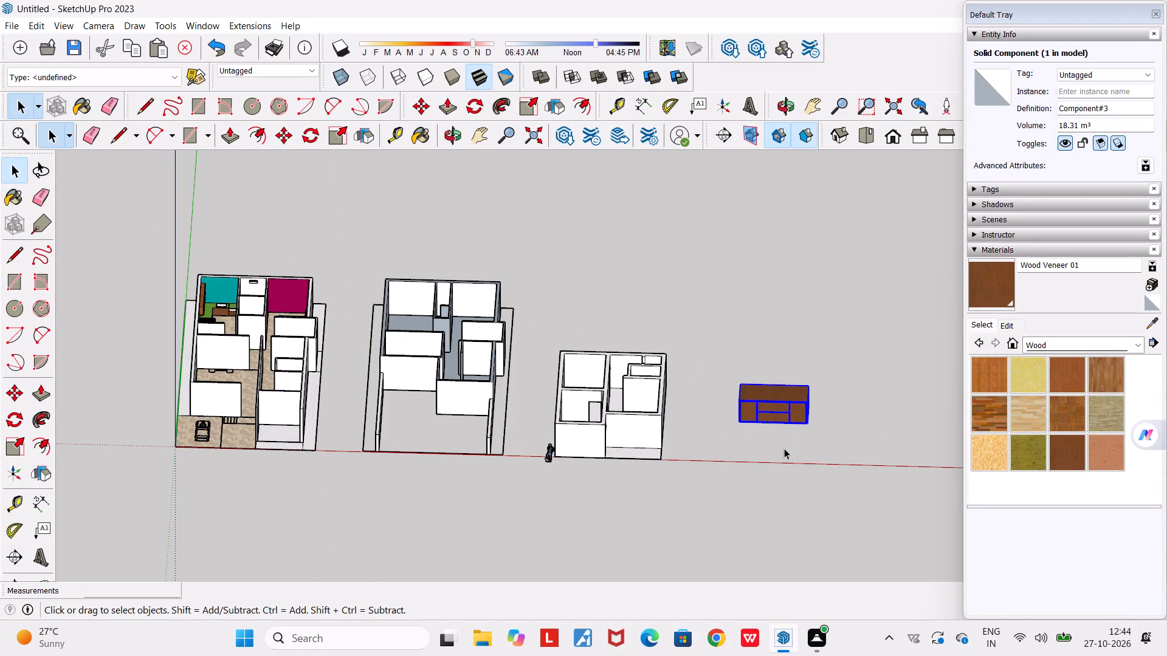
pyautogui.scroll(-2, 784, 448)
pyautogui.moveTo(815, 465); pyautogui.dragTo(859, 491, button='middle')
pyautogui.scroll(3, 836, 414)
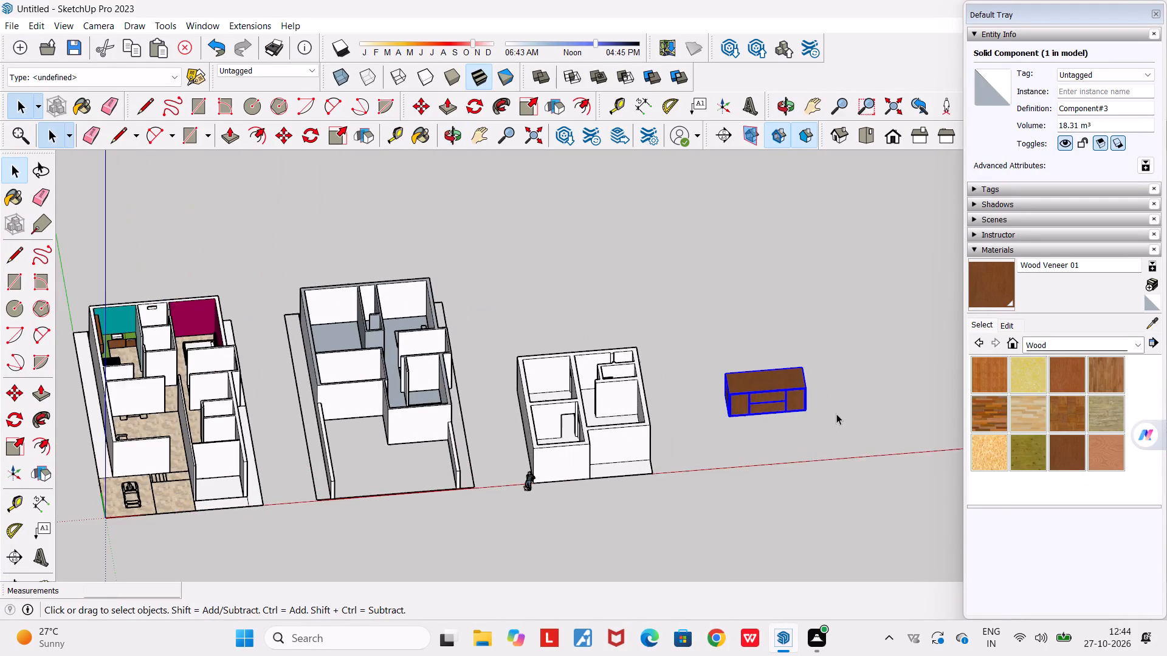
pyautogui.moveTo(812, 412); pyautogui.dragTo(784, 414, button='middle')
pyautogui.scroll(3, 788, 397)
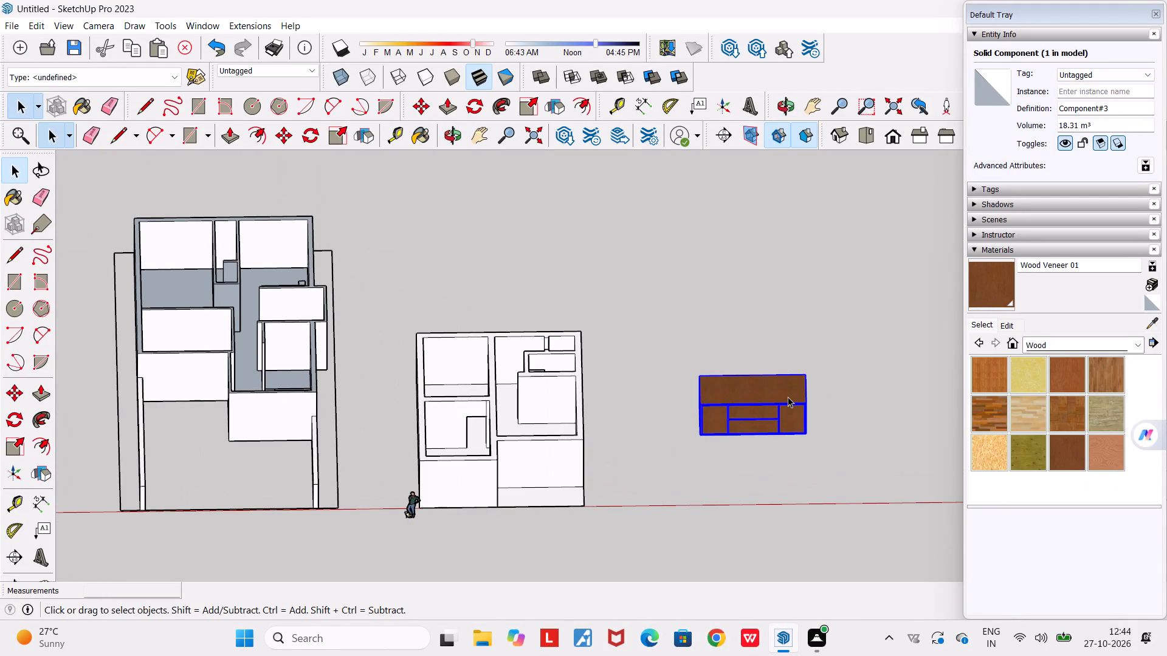
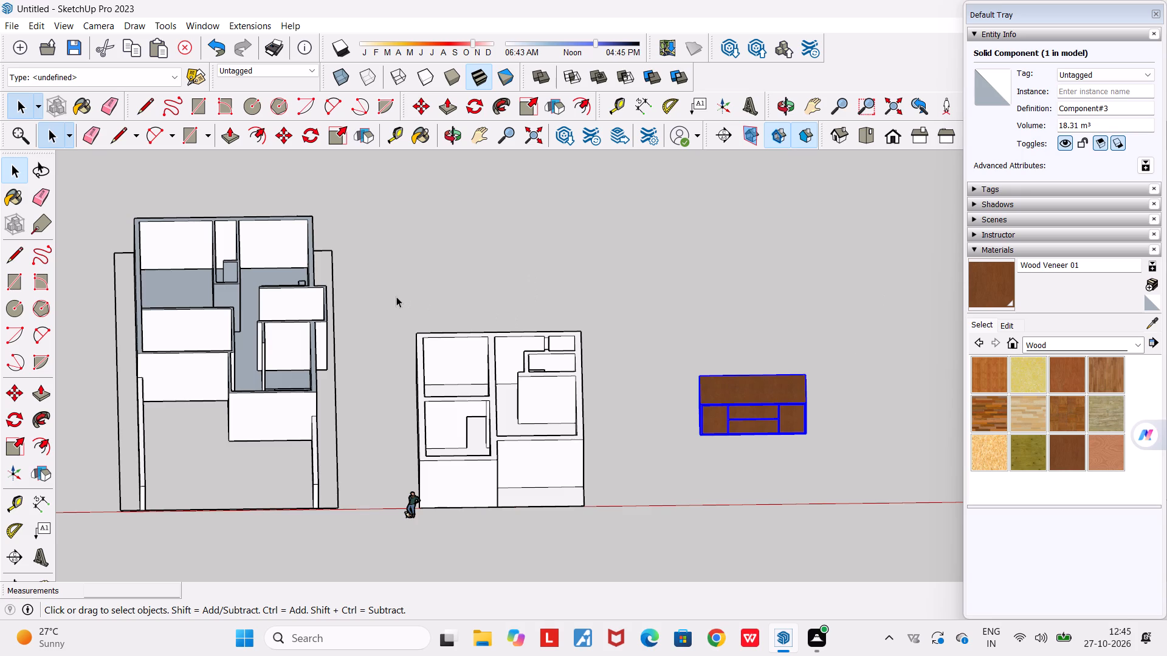
# Scale the veneered cabinet's height by a factor of about 0.50.
pyautogui.scroll(3, 396, 296)
pyautogui.scroll(-8, 396, 296)
pyautogui.scroll(4, 639, 375)
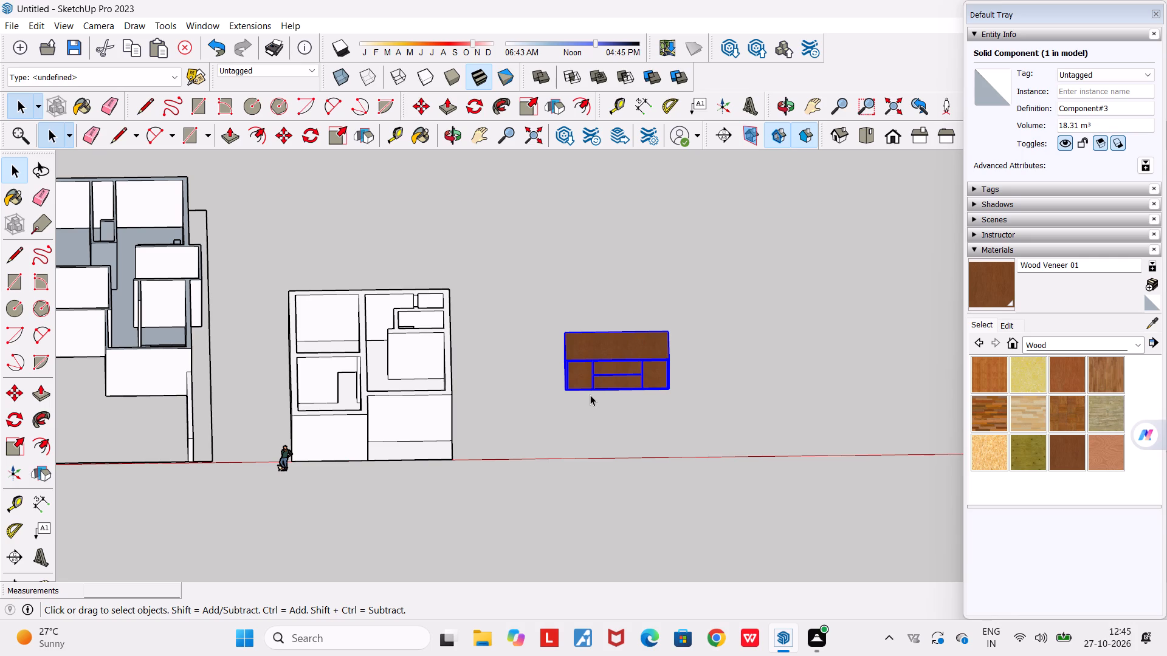
pyautogui.scroll(2, 590, 395)
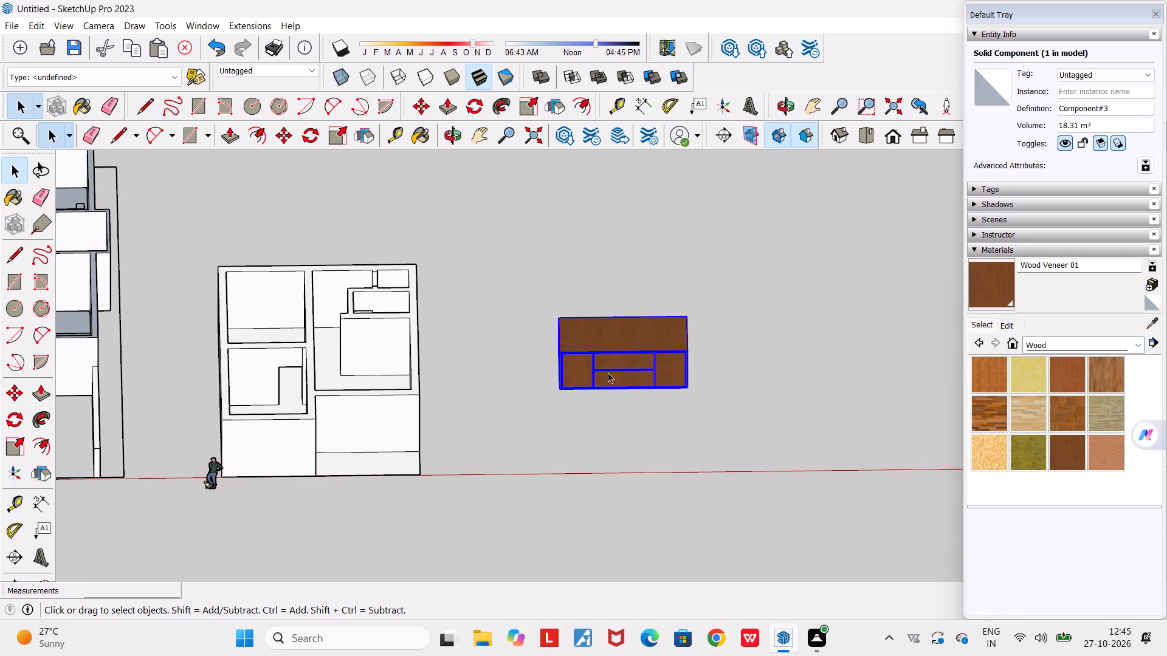
pyautogui.click(16, 448)
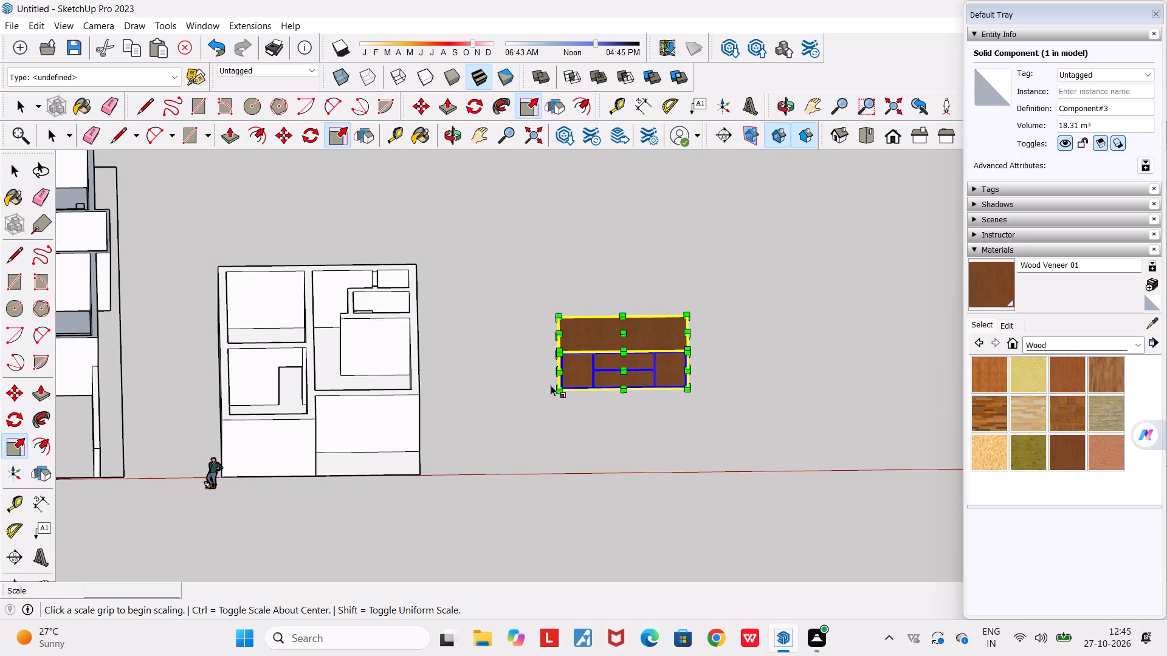
pyautogui.click(624, 337)
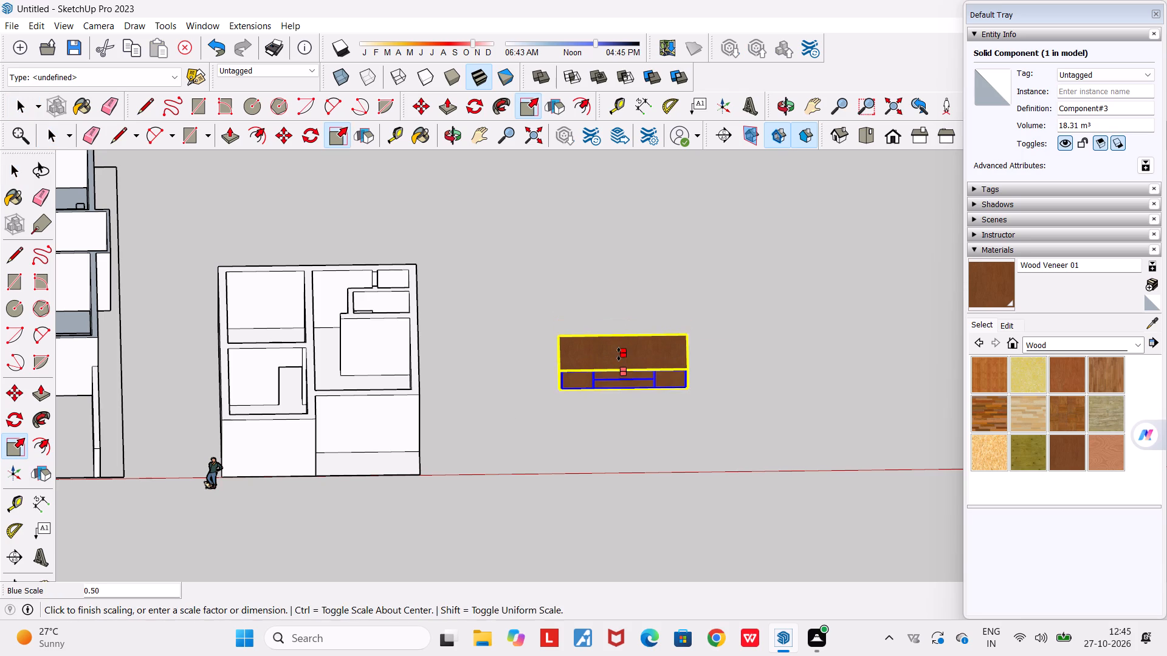
pyautogui.click(619, 354)
# Shorten the cabinet lengthwise from both ends with Scale, using factors of about 0.94 and 0.88.
pyautogui.scroll(6, 596, 366)
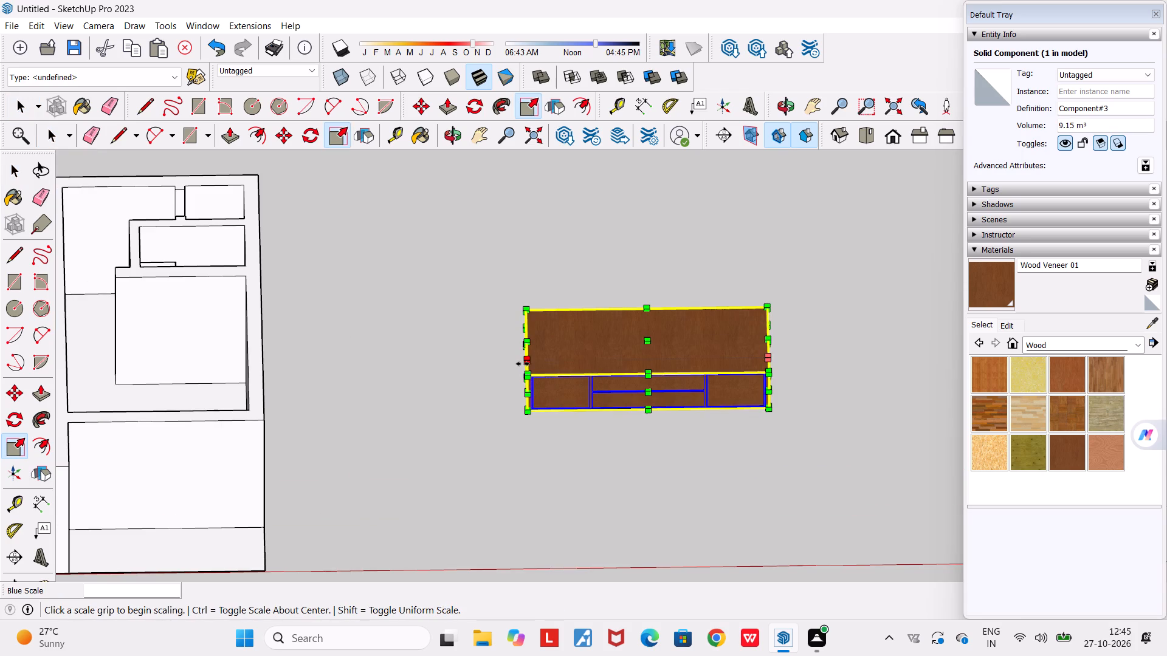
pyautogui.click(525, 364)
pyautogui.click(542, 372)
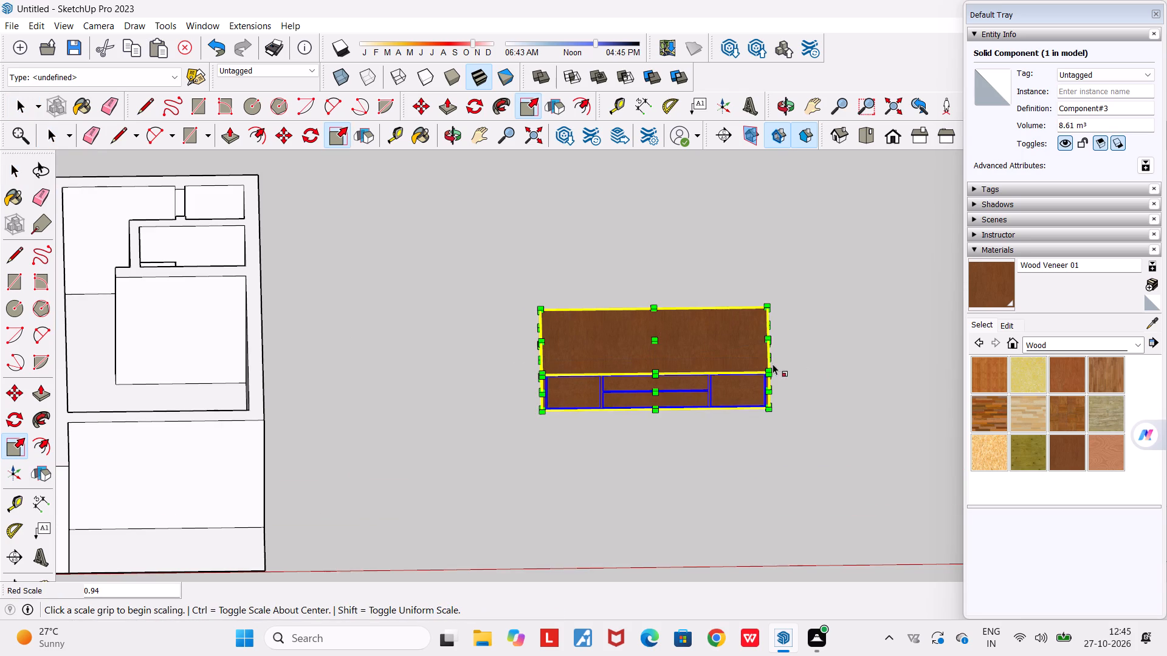
pyautogui.click(768, 361)
pyautogui.click(740, 359)
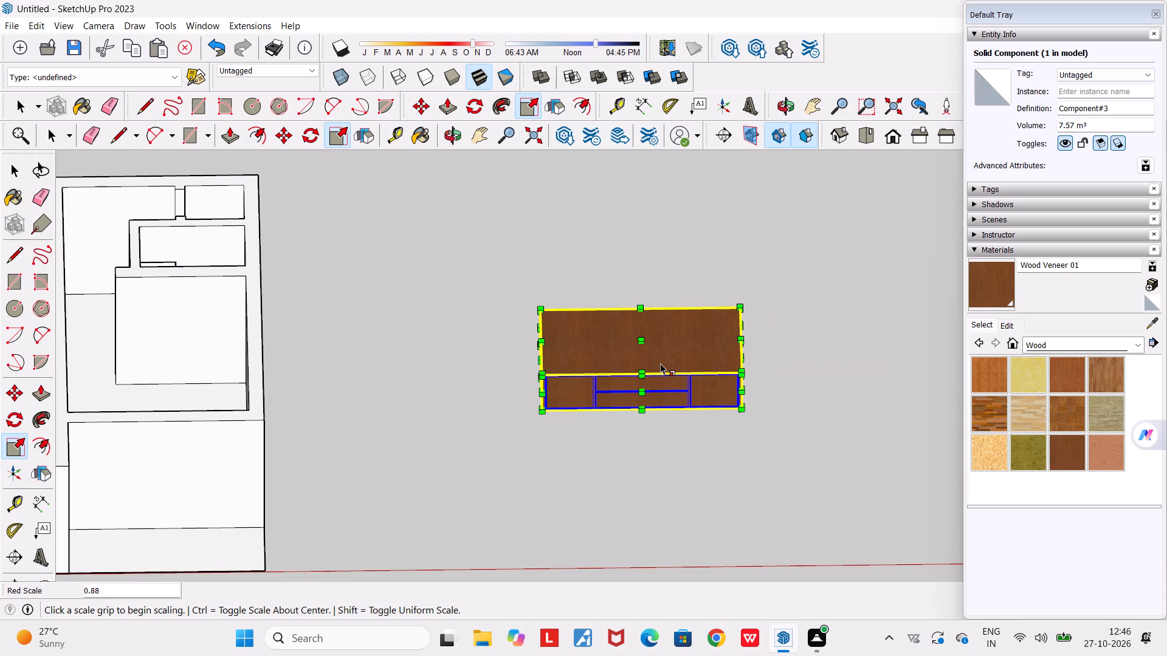
pyautogui.press('space')
pyautogui.press('space')
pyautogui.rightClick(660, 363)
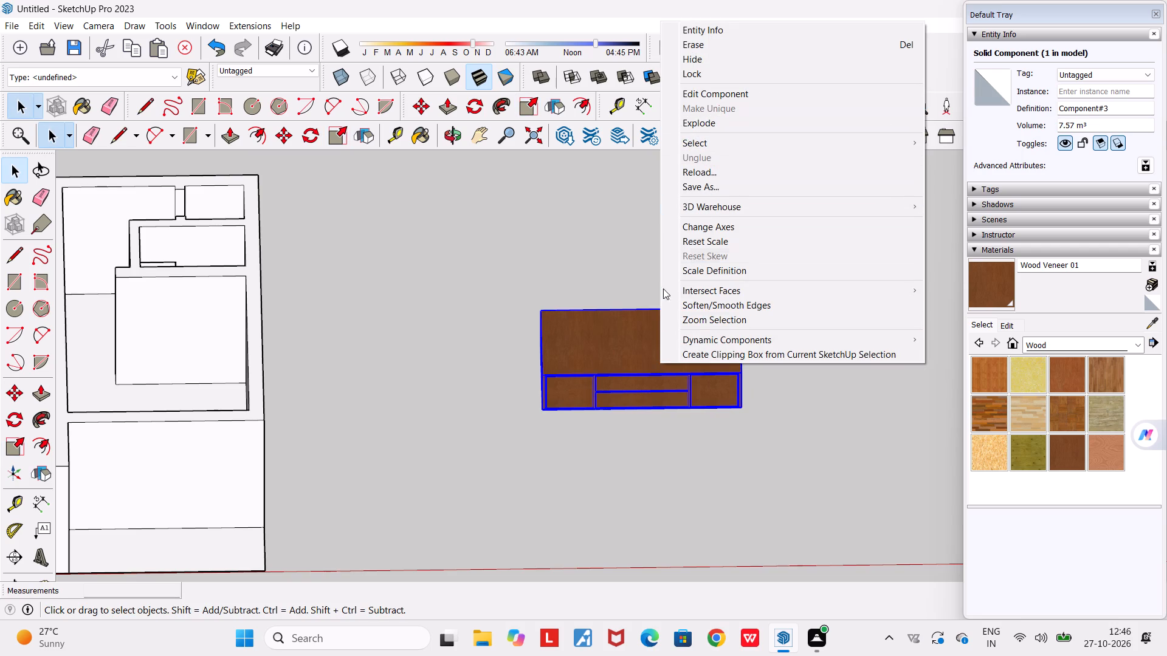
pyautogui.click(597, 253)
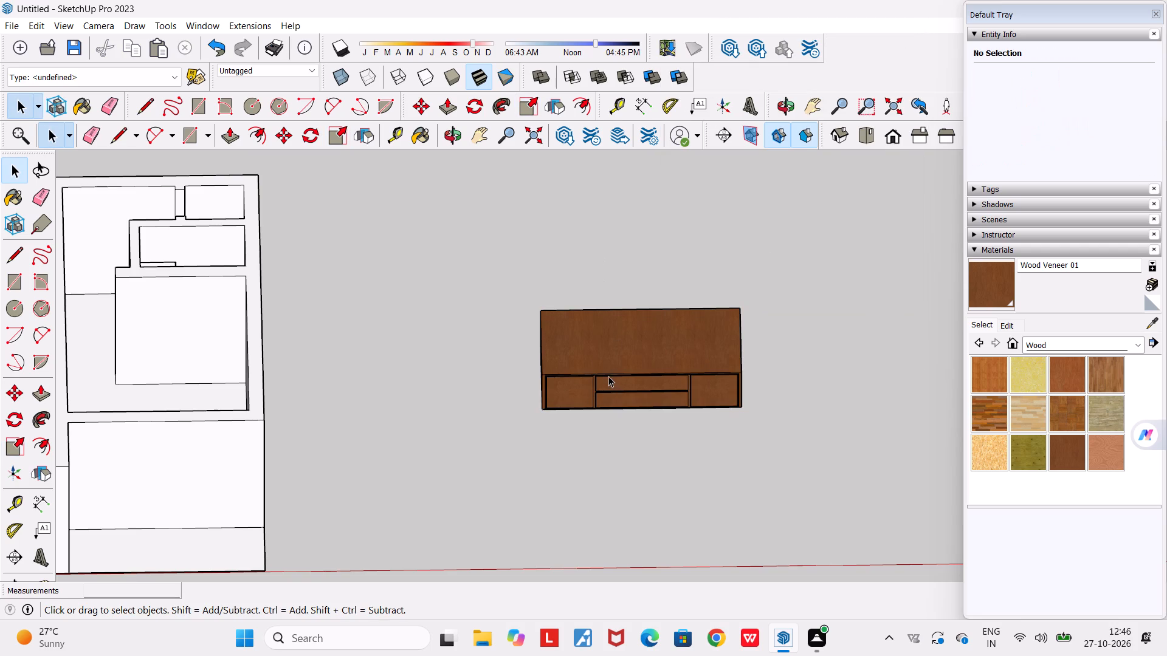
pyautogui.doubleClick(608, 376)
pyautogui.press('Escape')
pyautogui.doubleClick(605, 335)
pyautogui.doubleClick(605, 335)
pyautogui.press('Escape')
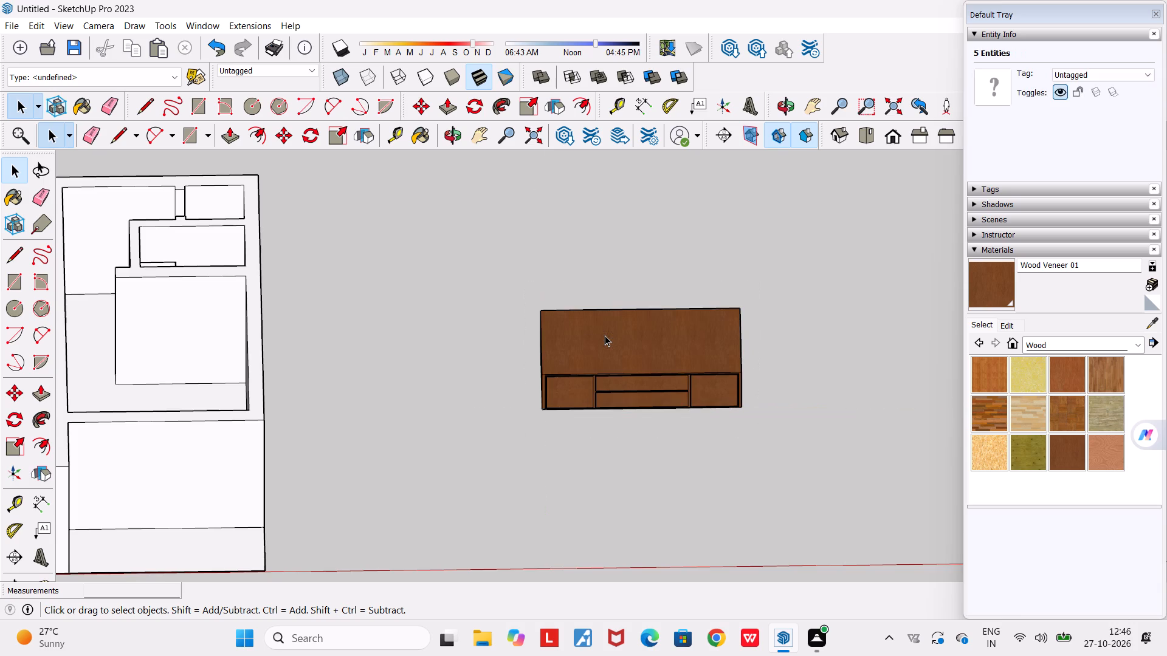
# Move the cabinet about 17650 mm to the open ground behind the smallest white house model.
pyautogui.click(605, 335)
pyautogui.press('m')
pyautogui.press('Return')
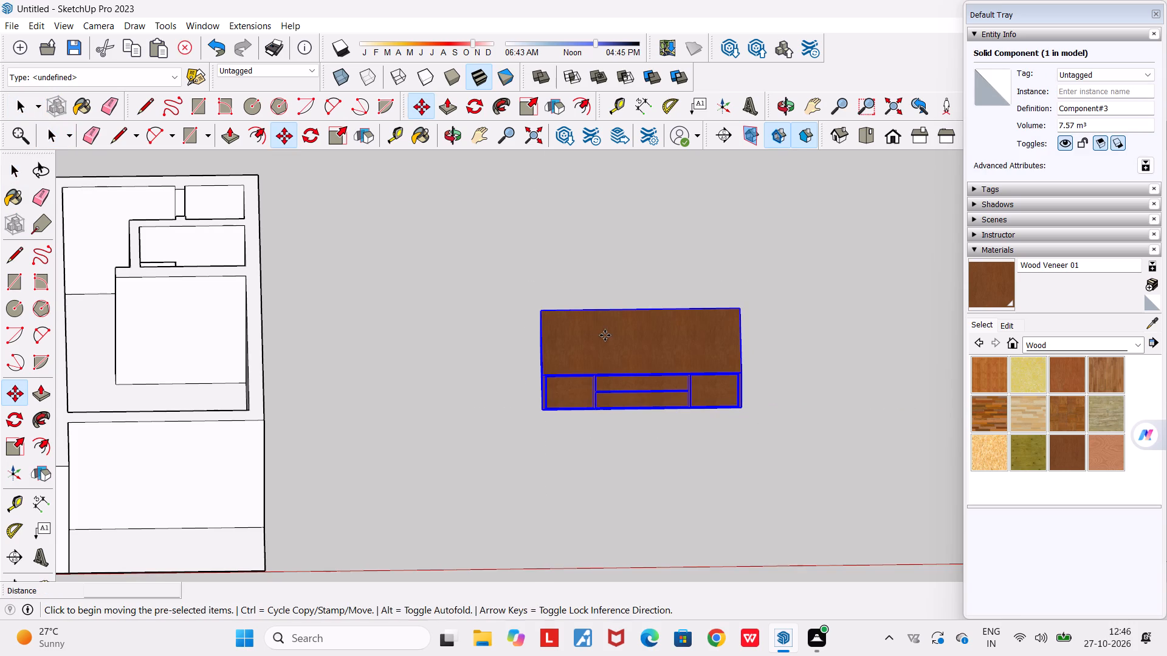
pyautogui.click(542, 408)
pyautogui.scroll(-6, 542, 408)
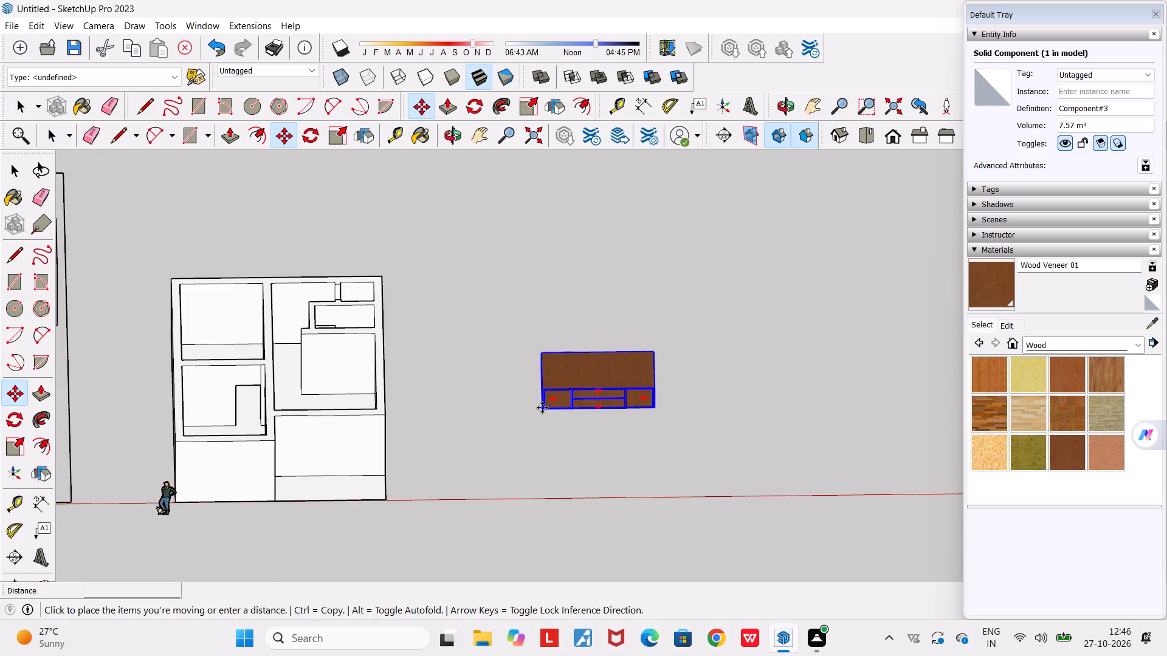
pyautogui.scroll(-2, 542, 408)
pyautogui.scroll(-18, 268, 401)
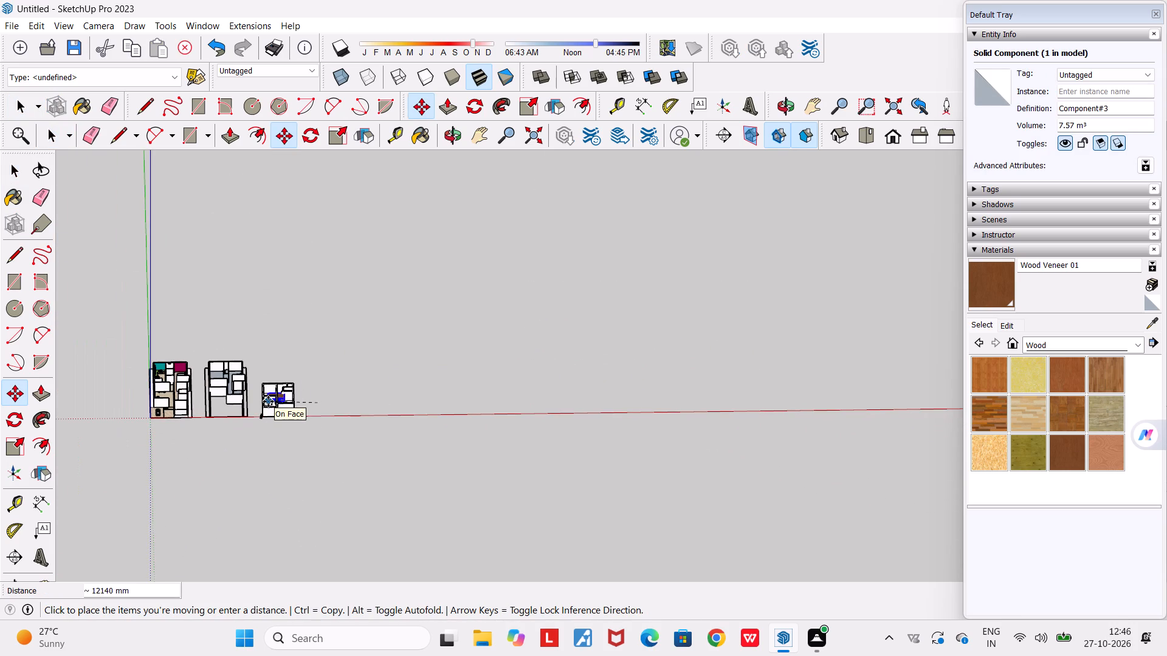
pyautogui.scroll(5, 184, 375)
pyautogui.scroll(8, 141, 408)
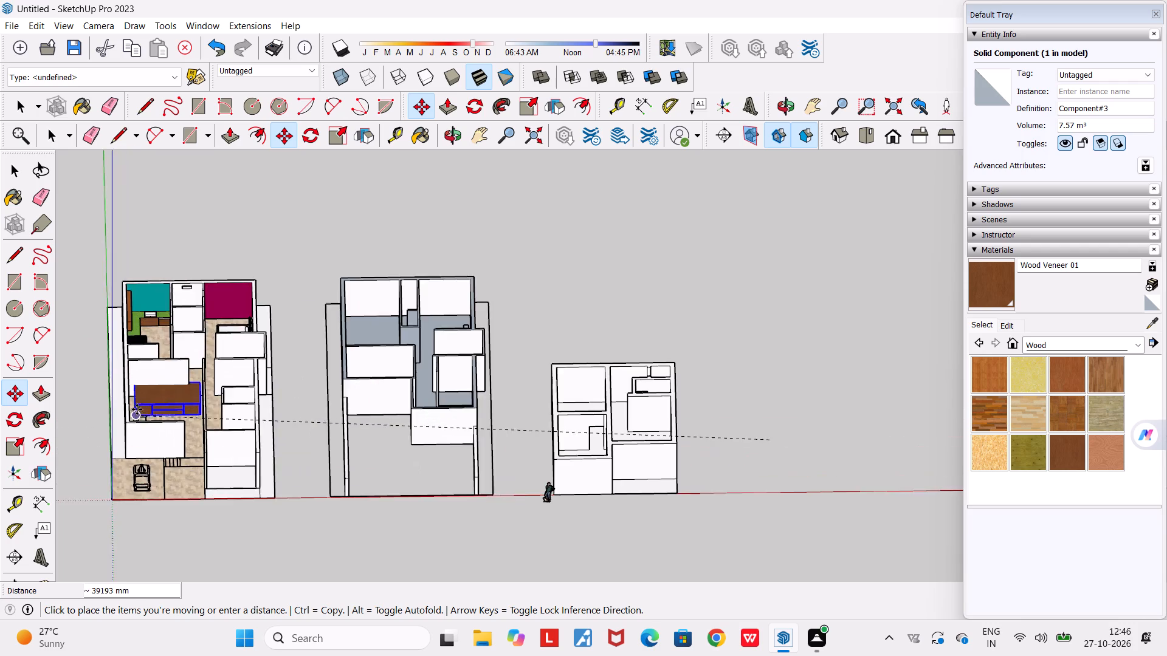
pyautogui.scroll(8, 137, 410)
pyautogui.scroll(-6, 135, 367)
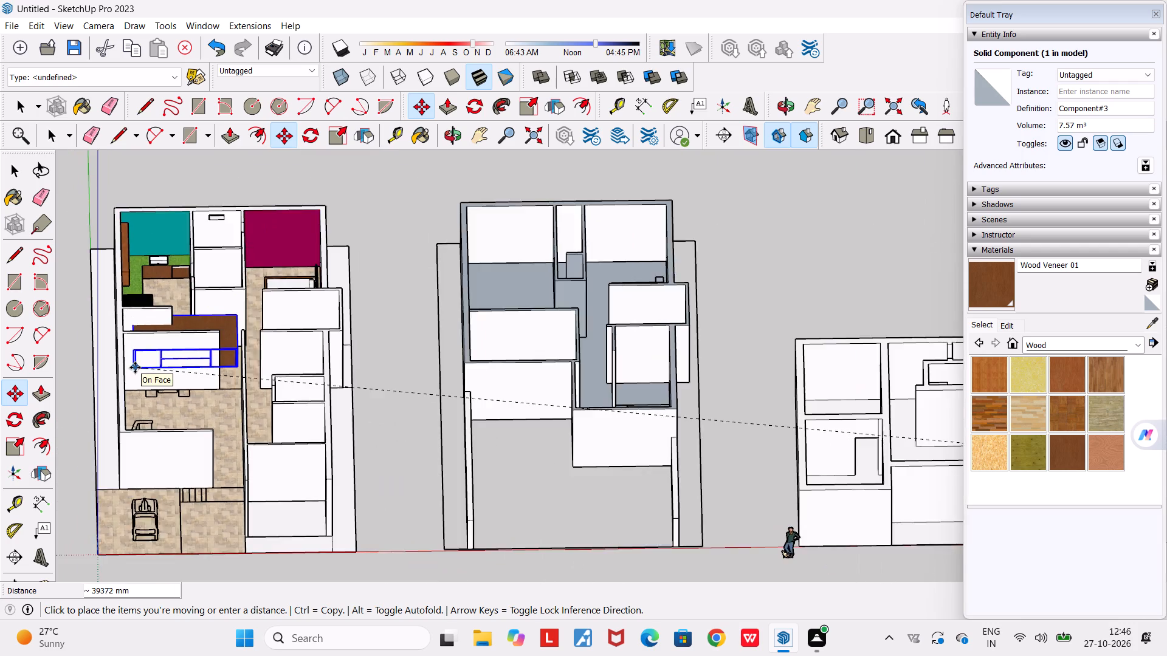
pyautogui.scroll(-3, 135, 367)
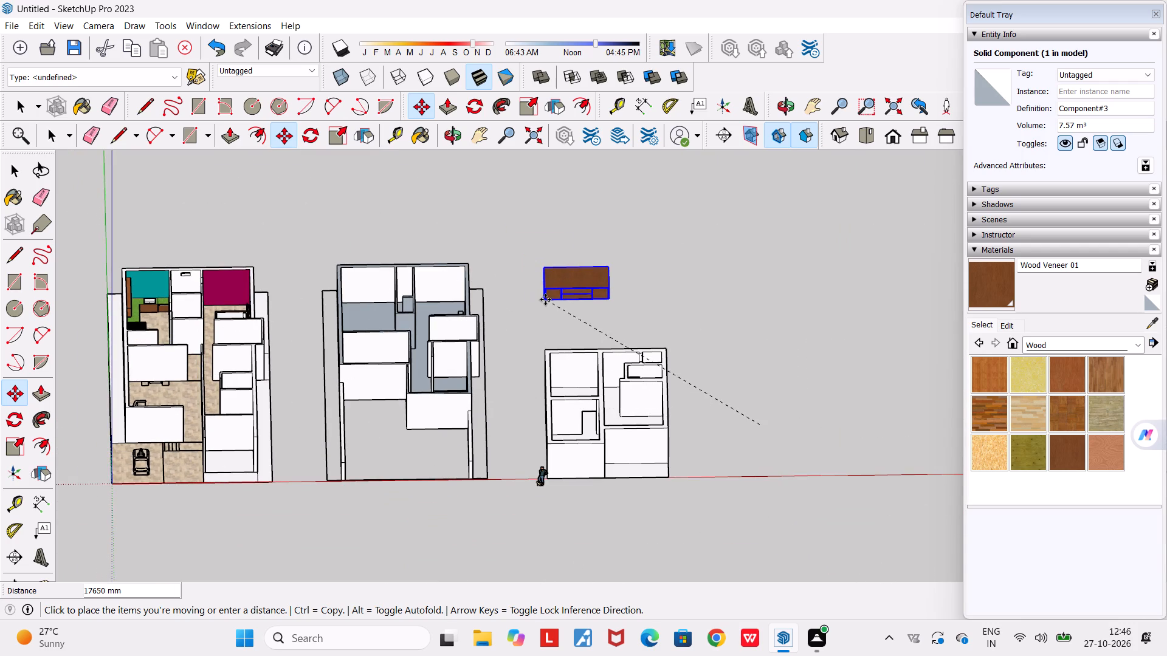
pyautogui.click(545, 299)
# Shift the cabinet about 192 mm and rotate it 90 degrees about its vertical axis.
pyautogui.scroll(11, 553, 274)
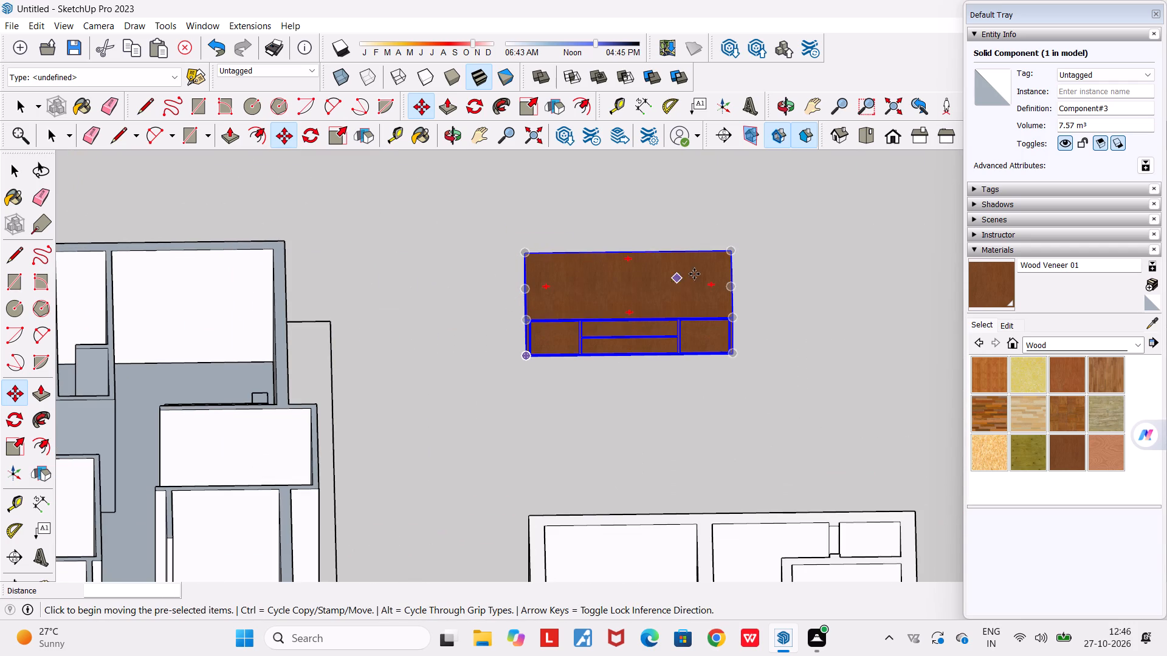
pyautogui.click(716, 287)
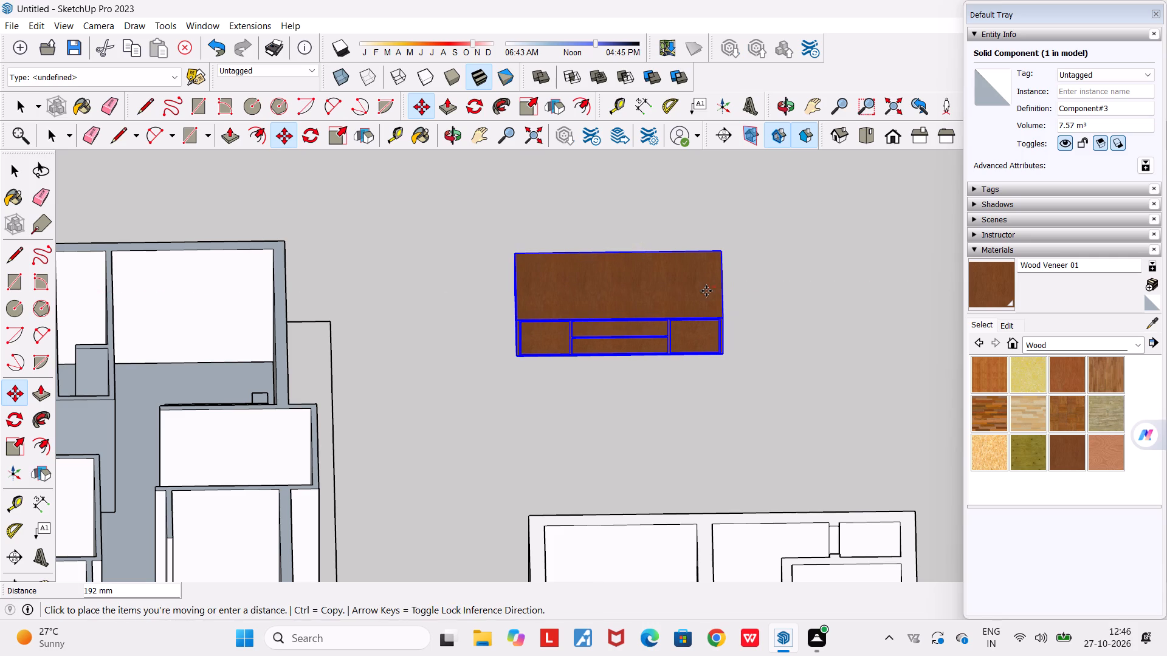
pyautogui.click(706, 291)
pyautogui.click(699, 282)
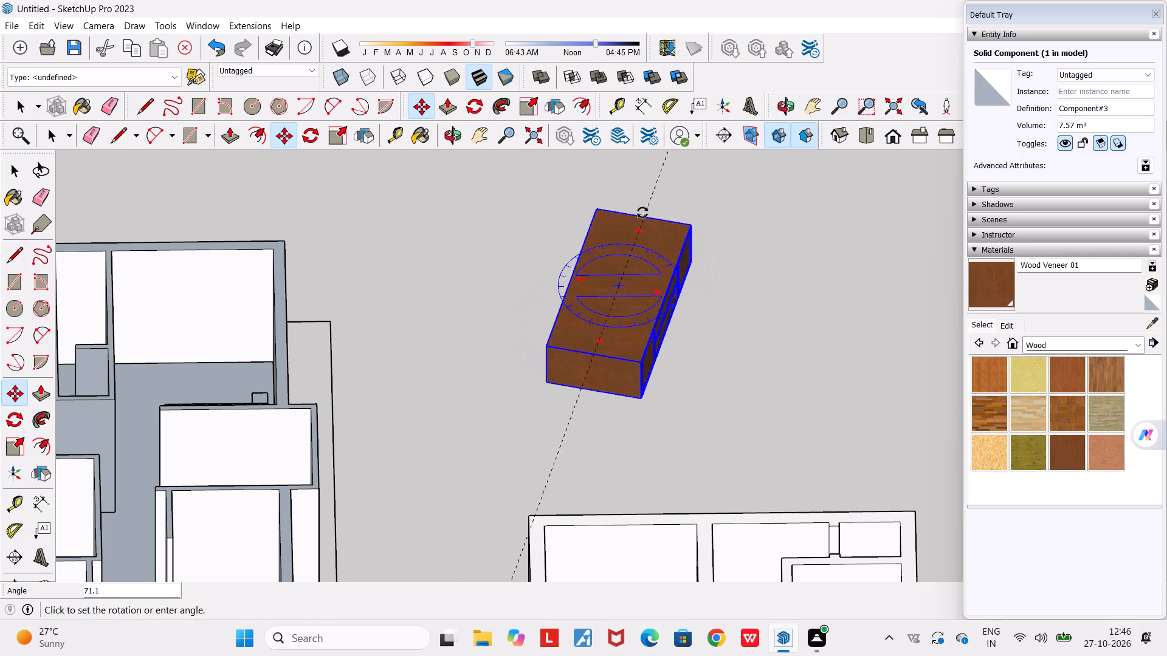
pyautogui.click(618, 194)
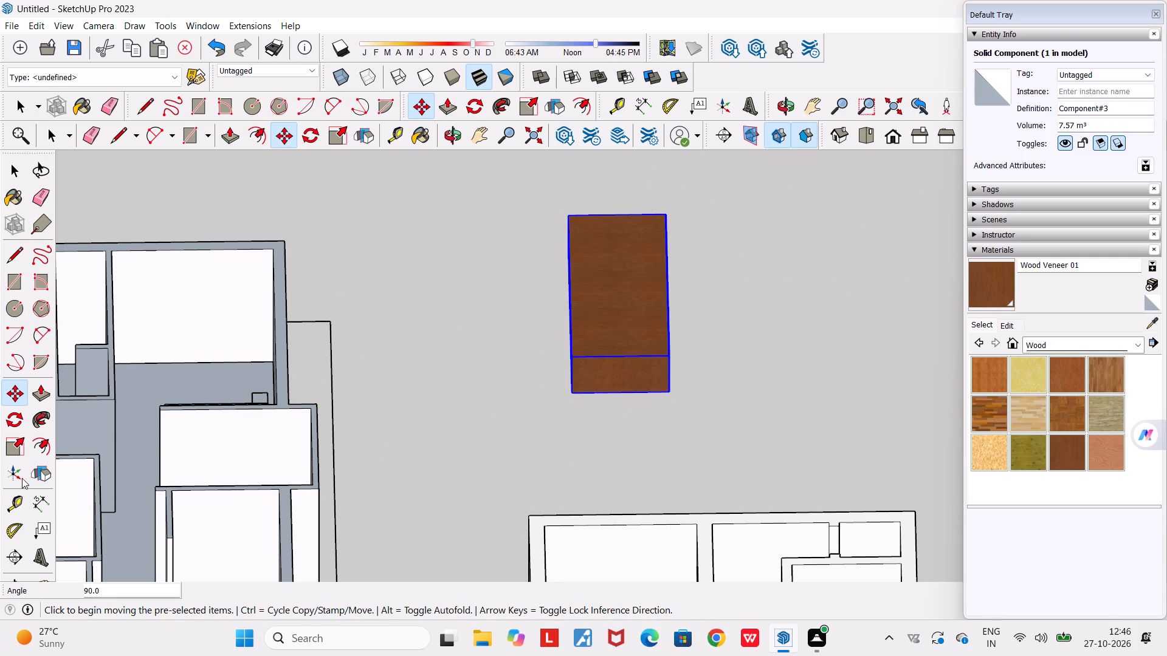
# Scale the rotated cabinet's length by a factor of about 0.65.
pyautogui.click(9, 445)
pyautogui.click(624, 380)
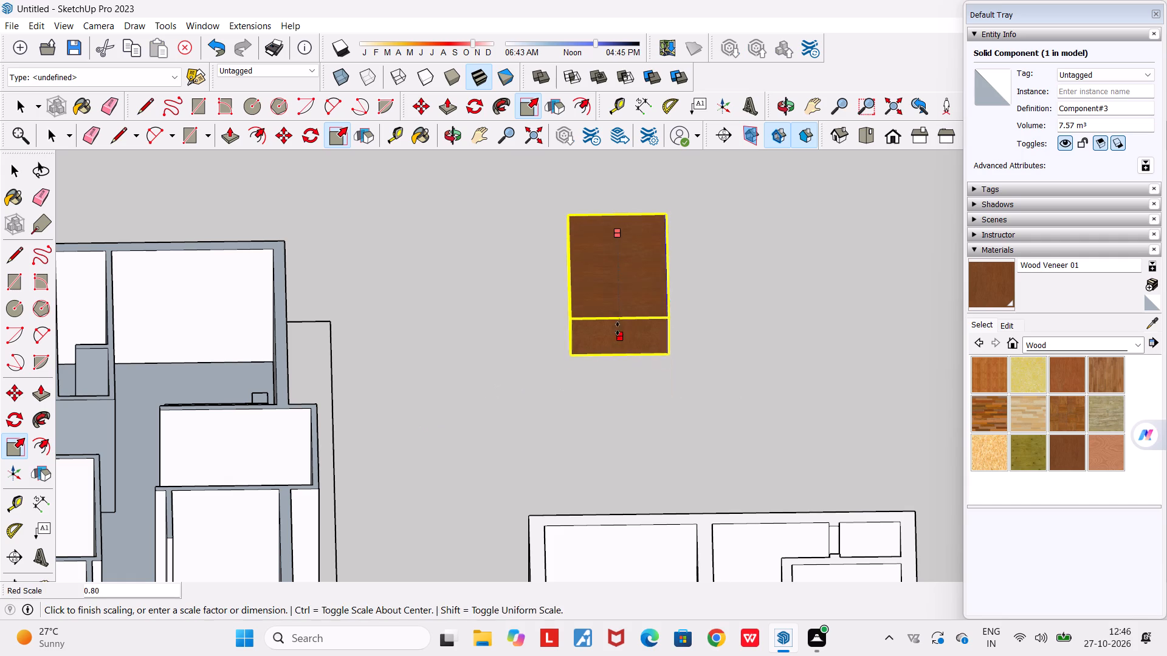
pyautogui.click(618, 326)
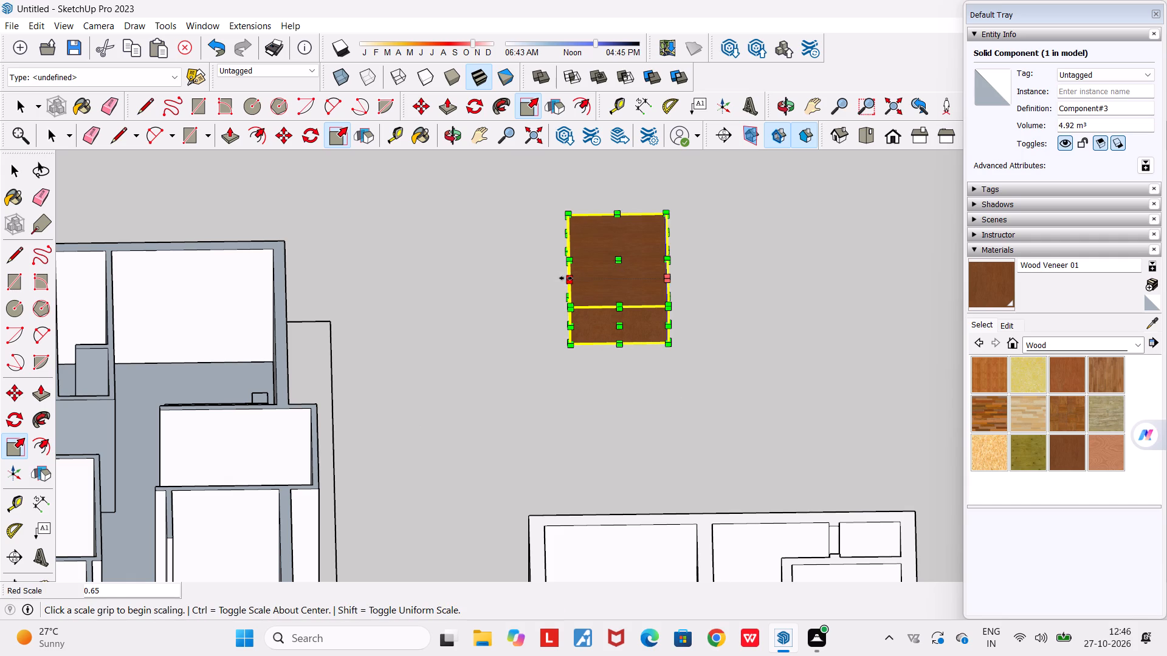
# Reduce the cabinet's depth with successive scale factors of about 0.83, 0.76, 0.87 and 0.67.
pyautogui.click(566, 278)
pyautogui.click(587, 281)
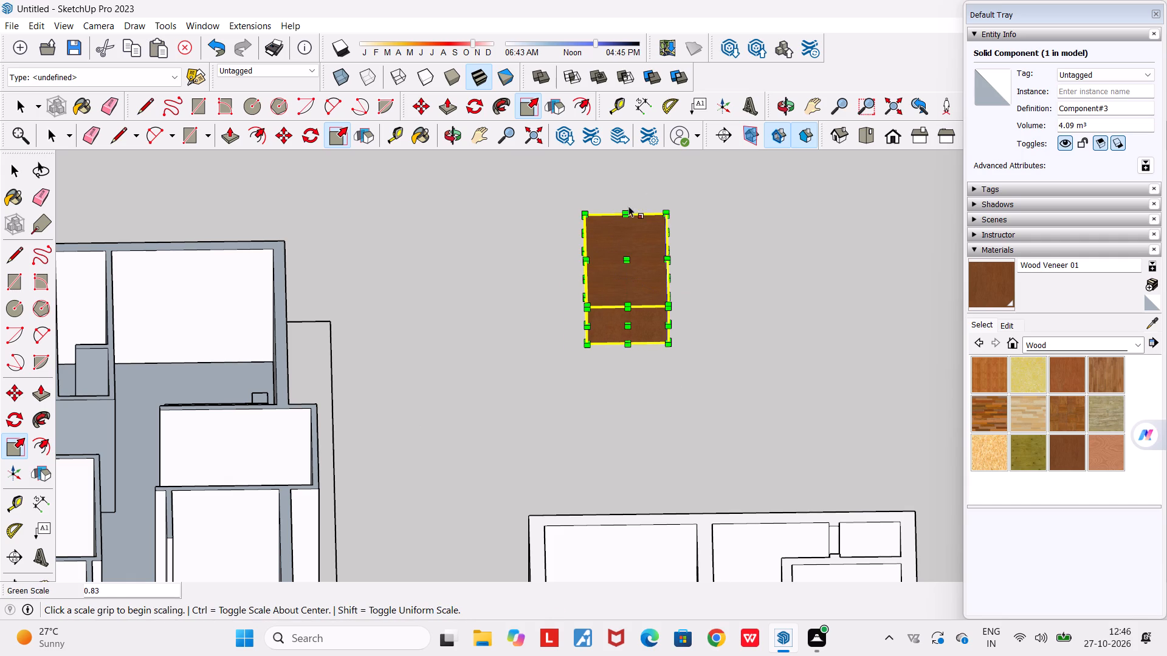
pyautogui.moveTo(632, 217); pyautogui.dragTo(514, 208, button='middle')
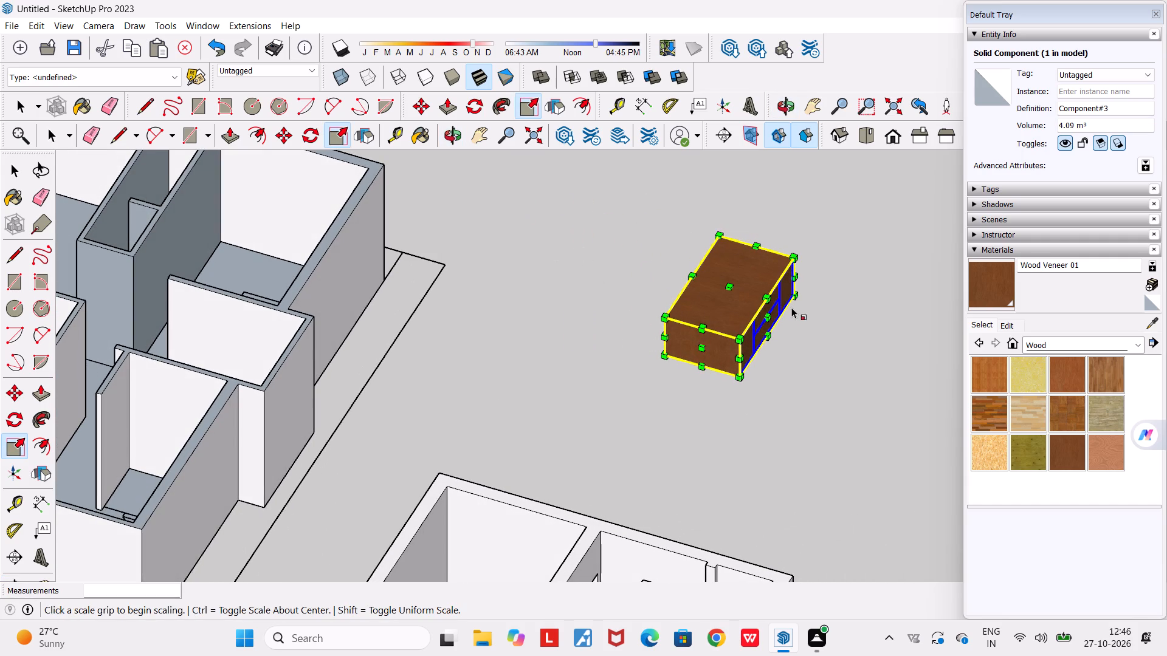
pyautogui.click(772, 313)
pyautogui.click(753, 302)
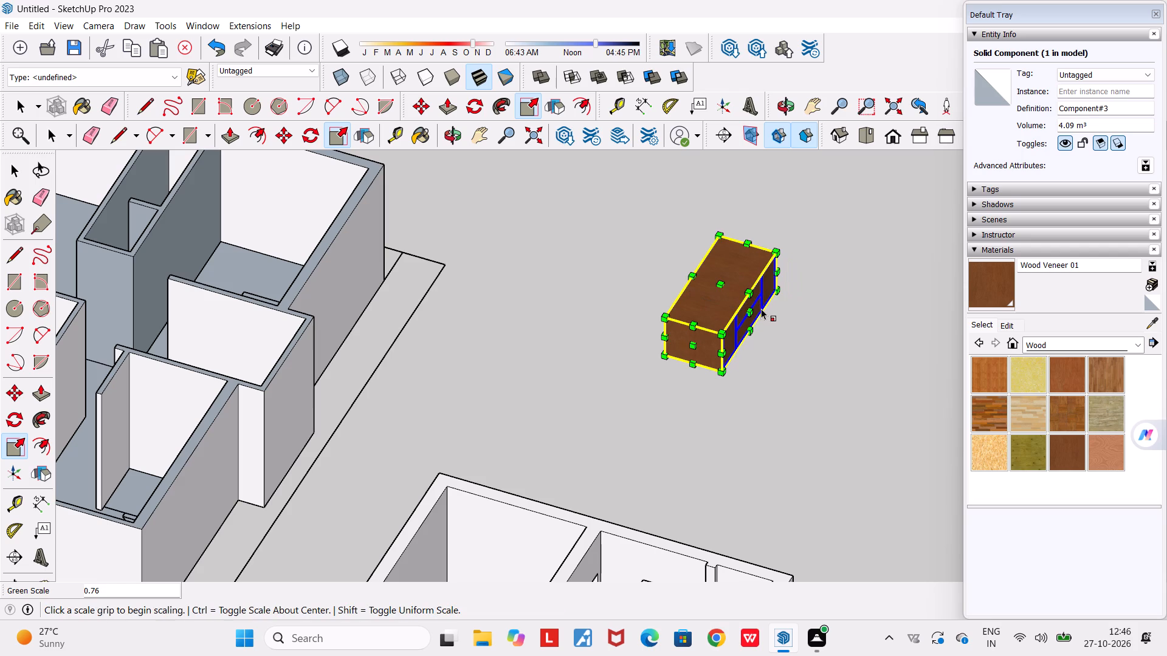
pyautogui.moveTo(751, 313); pyautogui.dragTo(742, 310)
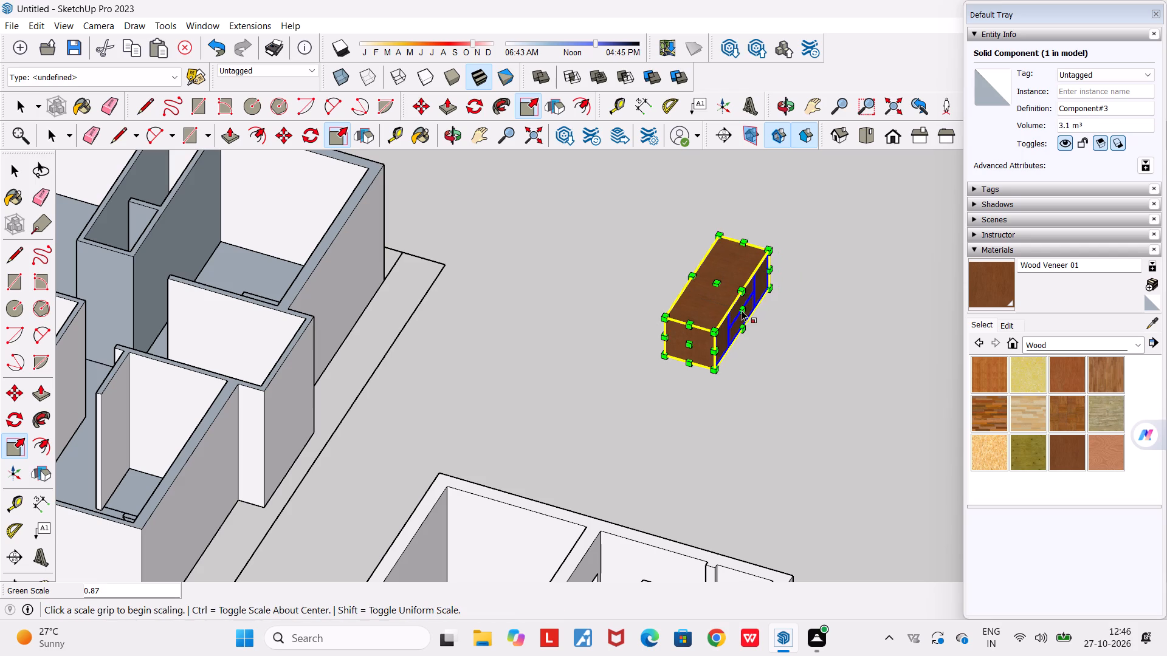
pyautogui.click(738, 324)
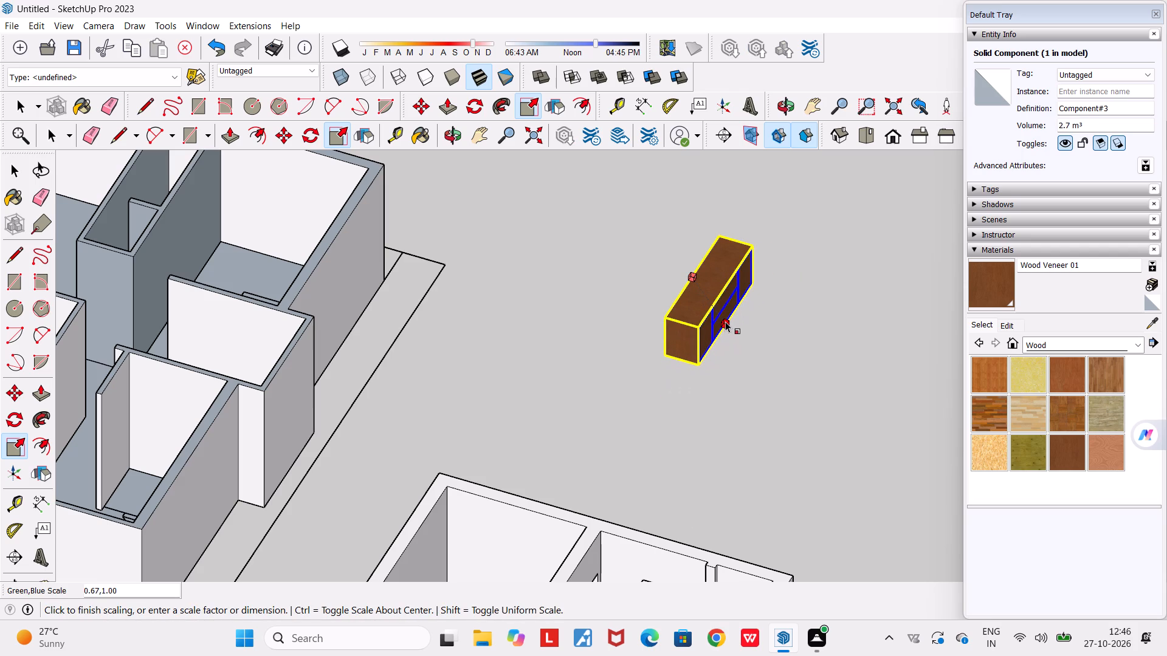
pyautogui.click(725, 321)
# Move the cabinet by its bottom front corner into the furnished house, placing it on the tiled living-room floor near the sofa.
pyautogui.moveTo(726, 349); pyautogui.dragTo(603, 338, button='middle')
pyautogui.scroll(-3, 603, 338)
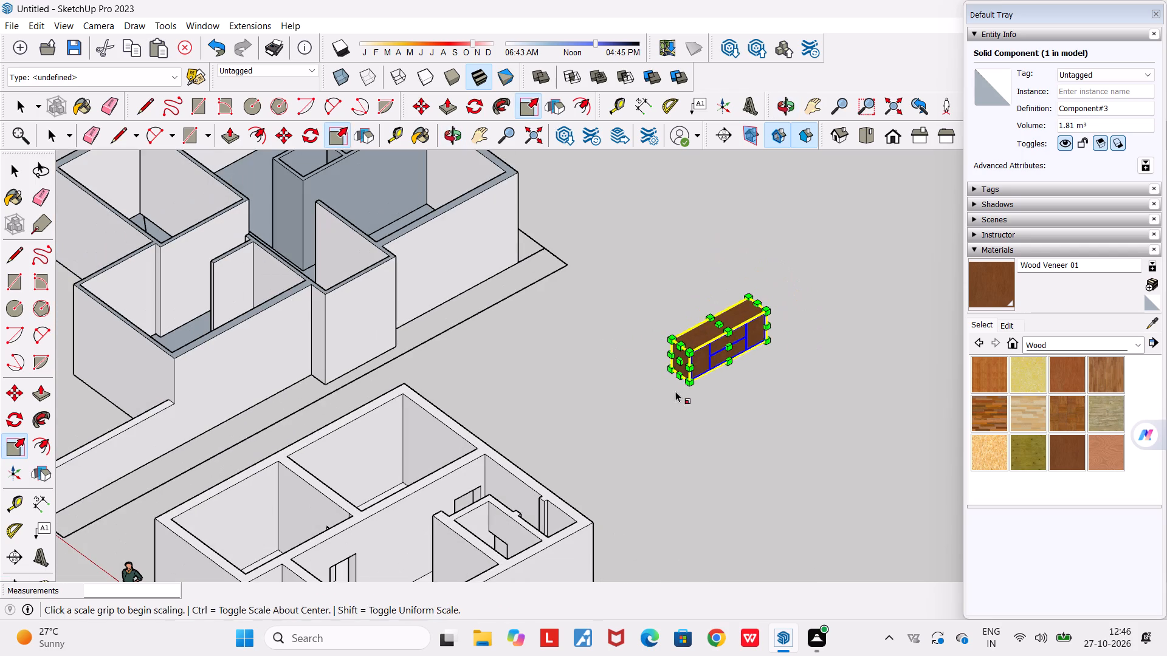
pyautogui.scroll(4, 688, 379)
pyautogui.press('m')
pyautogui.press('Return')
pyautogui.click(688, 379)
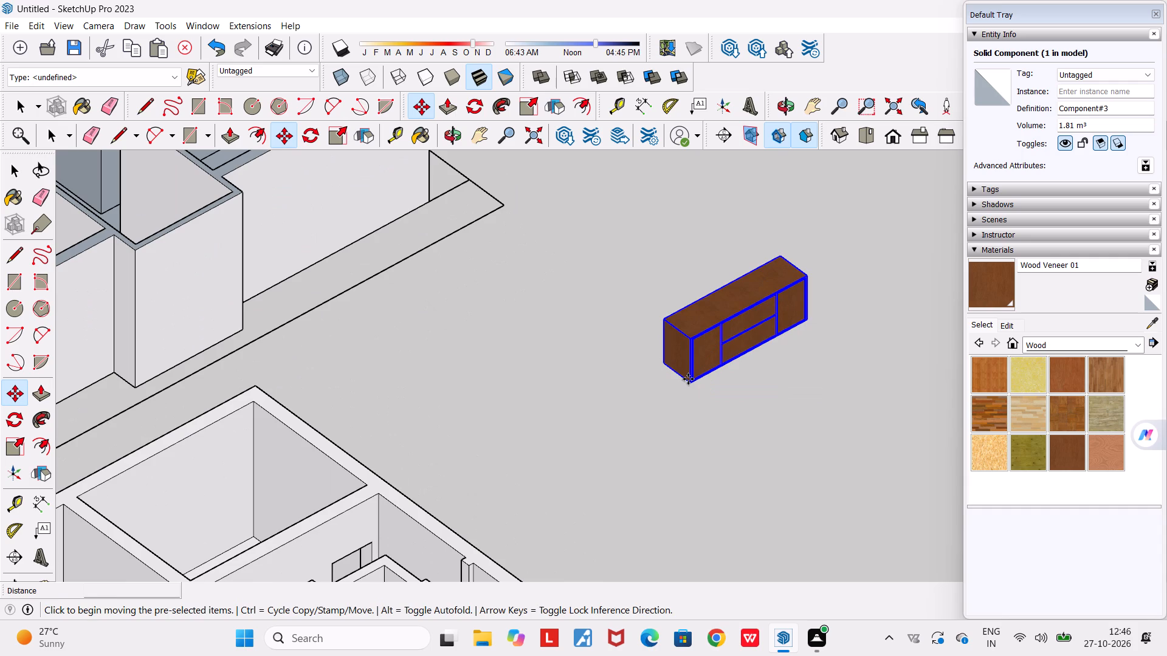
pyautogui.scroll(-16, 624, 427)
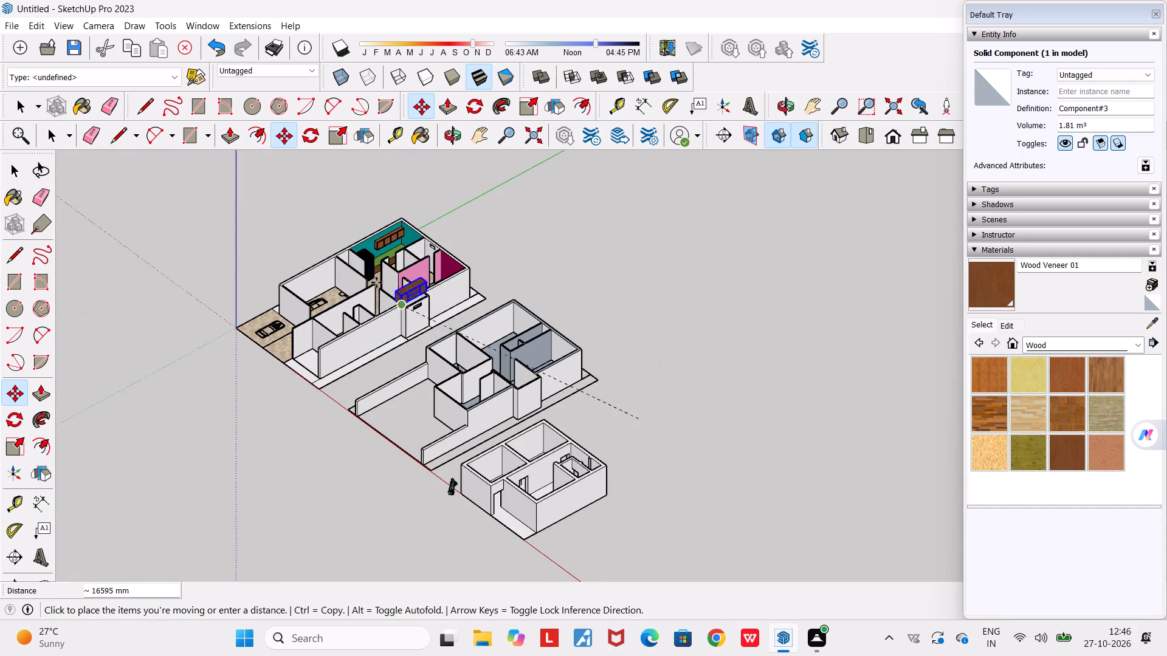
pyautogui.scroll(9, 356, 270)
pyautogui.moveTo(355, 275); pyautogui.dragTo(239, 274, button='middle')
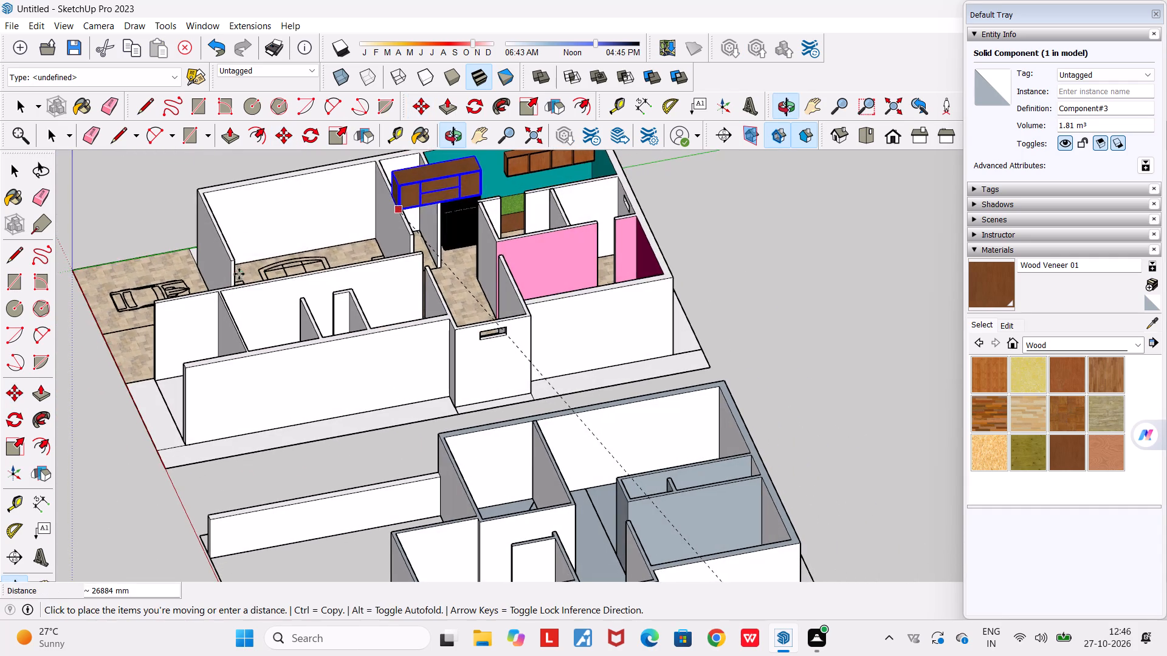
pyautogui.scroll(10, 340, 250)
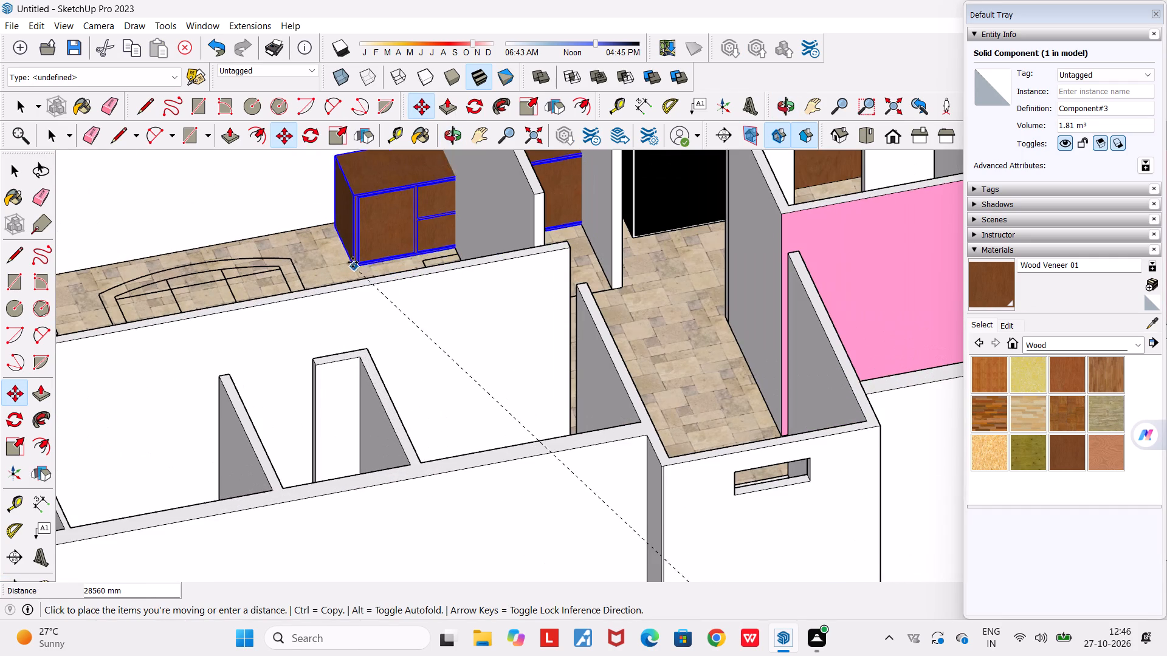
pyautogui.click(354, 253)
pyautogui.moveTo(377, 285); pyautogui.dragTo(260, 277, button='middle')
pyautogui.scroll(-7, 260, 277)
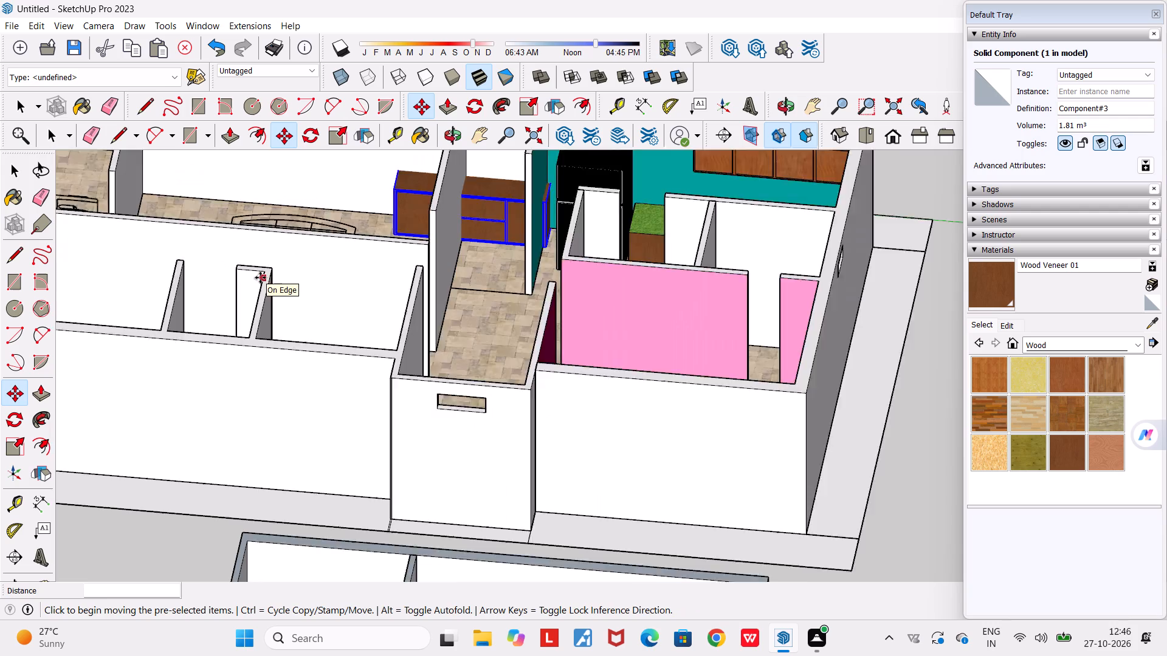
pyautogui.scroll(-2, 260, 278)
pyautogui.scroll(4, 366, 225)
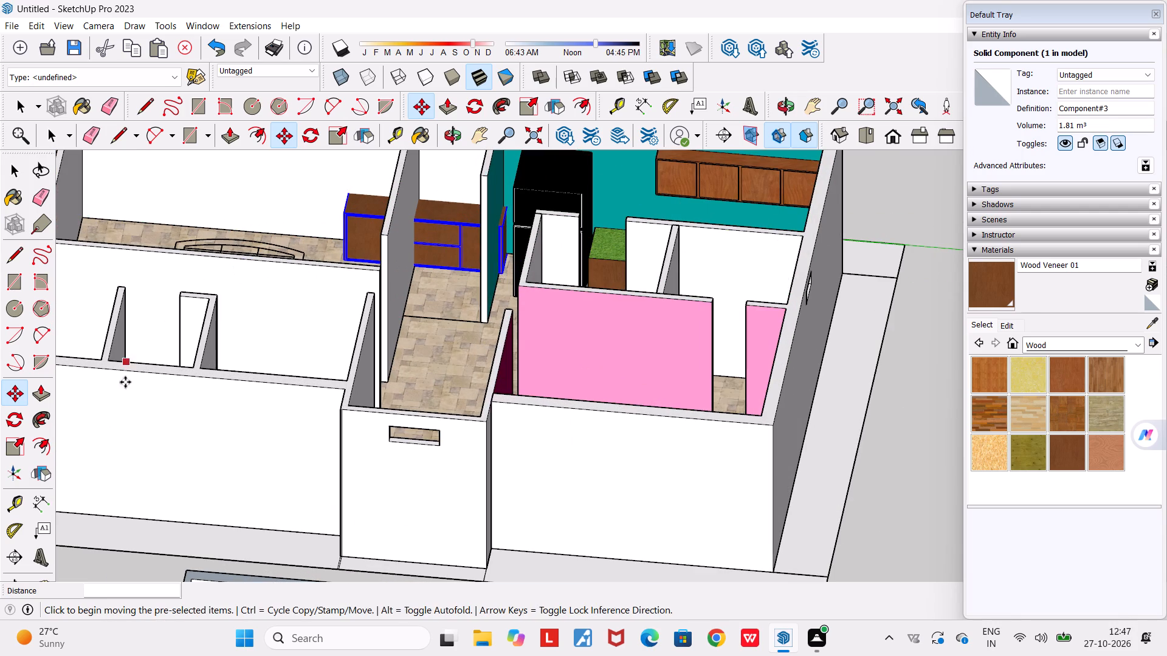
# Scale the cabinet's length by about 0.50 from its living-room end, pulling that end inside the partition wall.
pyautogui.click(475, 141)
pyautogui.moveTo(417, 358); pyautogui.dragTo(532, 570)
pyautogui.scroll(4, 547, 494)
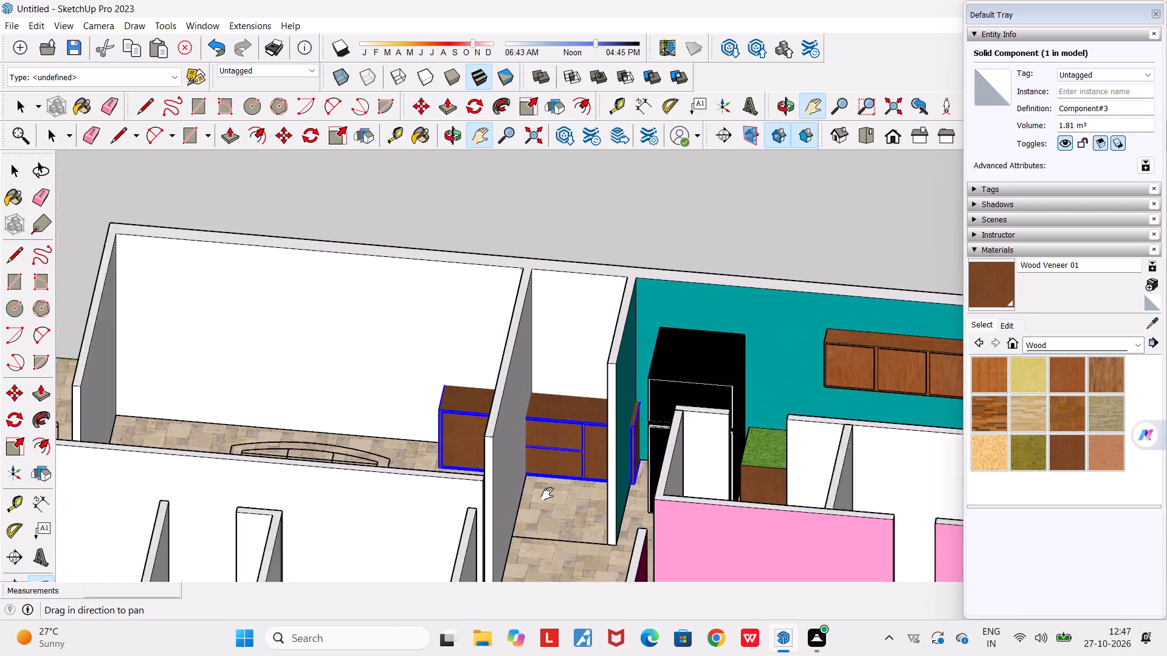
pyautogui.scroll(1, 547, 494)
pyautogui.press('Escape')
pyautogui.scroll(2, 544, 439)
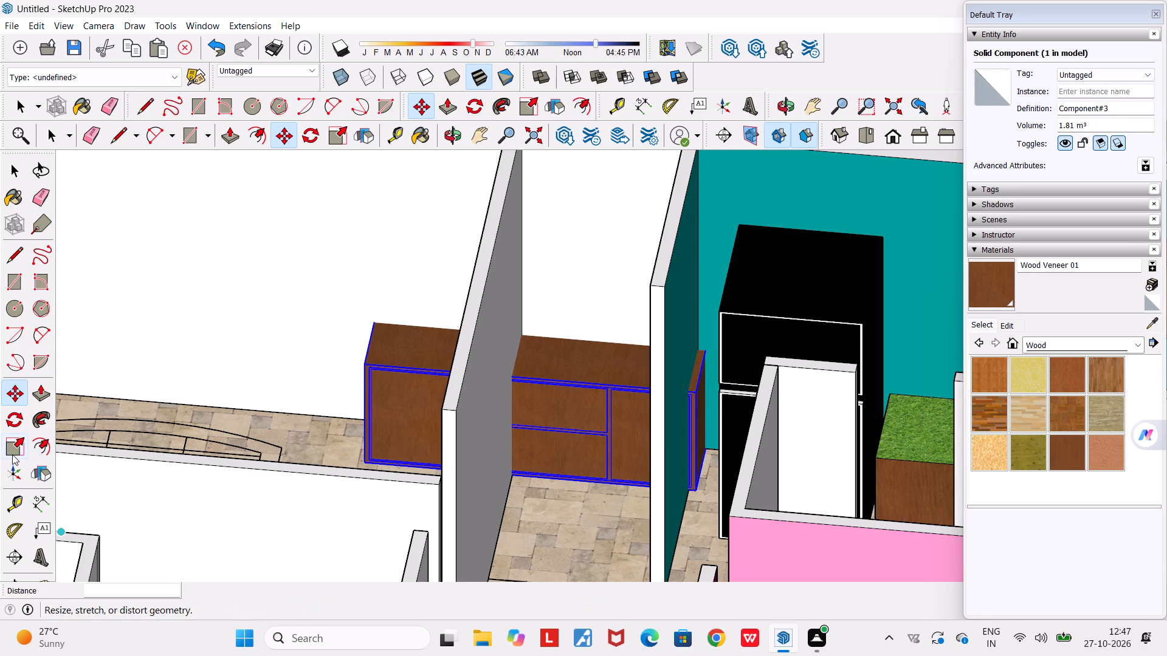
pyautogui.click(12, 454)
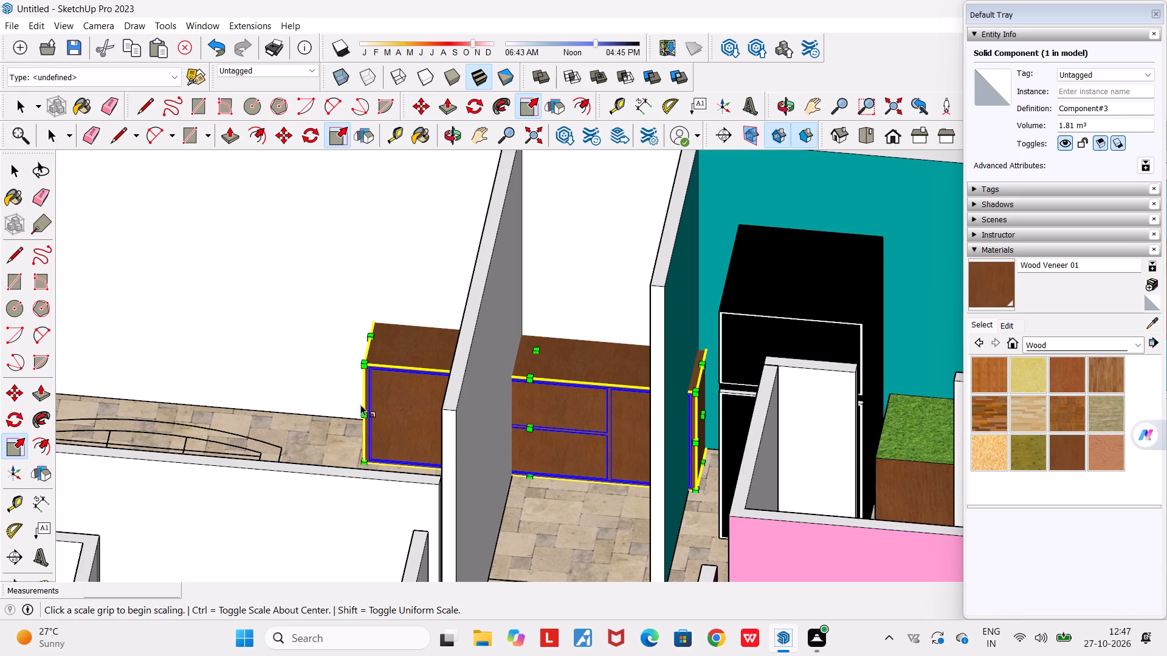
pyautogui.moveTo(366, 405); pyautogui.dragTo(470, 403, button='middle')
pyautogui.click(289, 456)
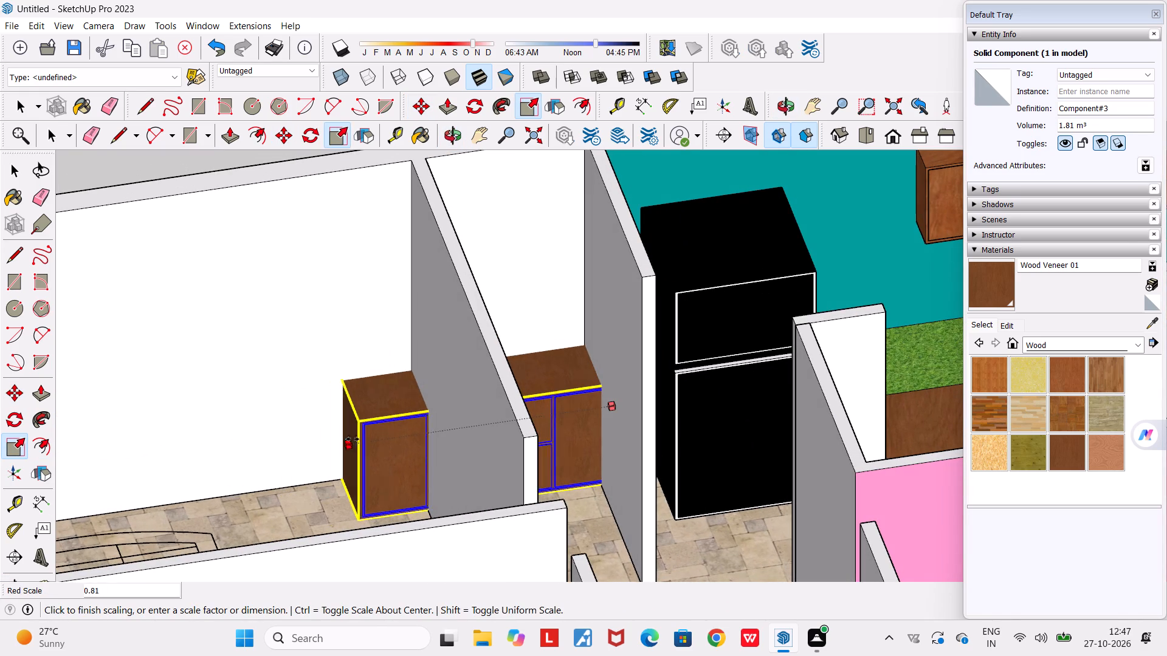
pyautogui.moveTo(435, 431); pyautogui.dragTo(421, 425, button='middle')
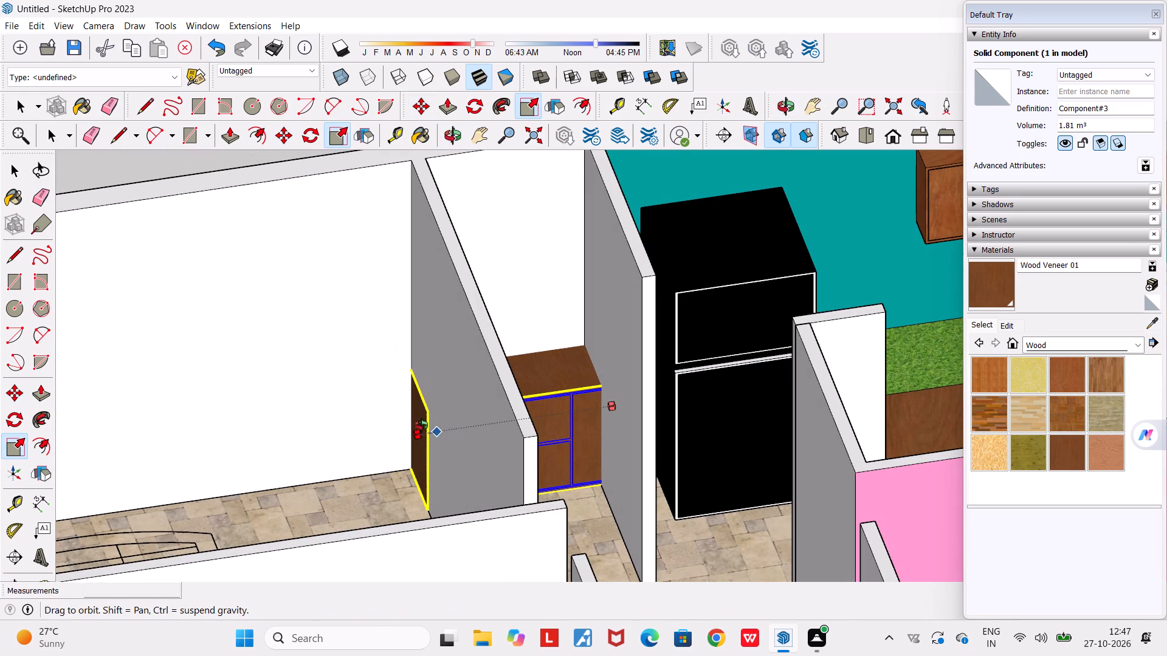
pyautogui.moveTo(421, 425); pyautogui.dragTo(310, 427, button='middle')
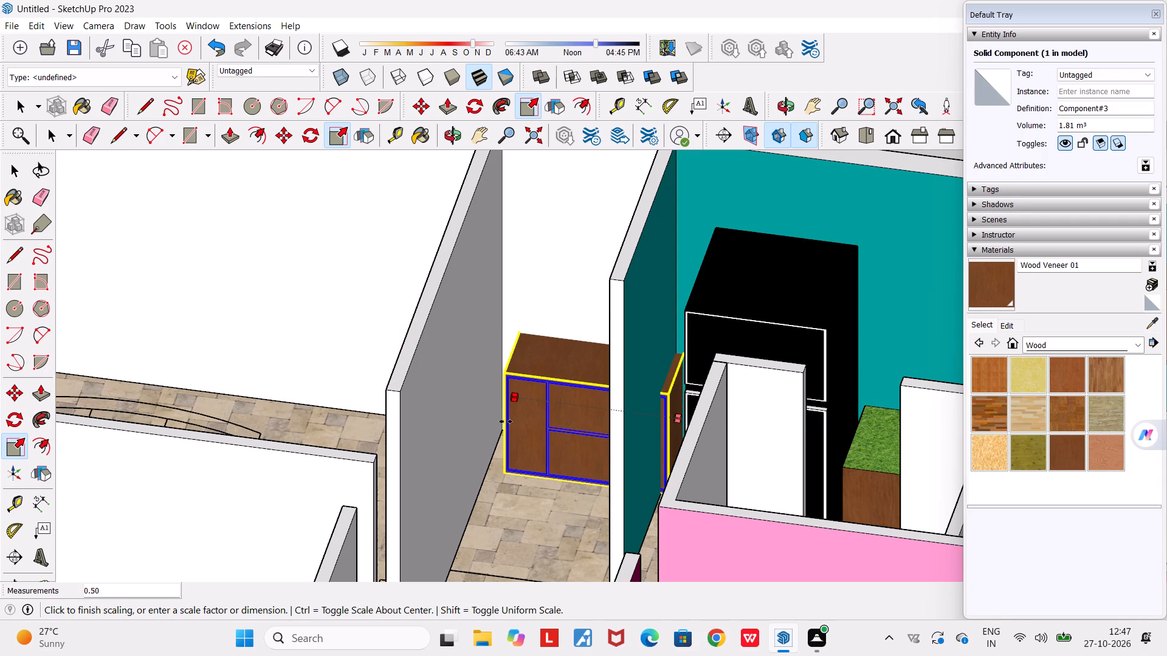
pyautogui.click(508, 423)
# Shorten the cabinet from its kitchen-side end so it sits clear of the partition beside the teal room.
pyautogui.scroll(2, 531, 437)
pyautogui.moveTo(547, 440); pyautogui.dragTo(614, 443, button='middle')
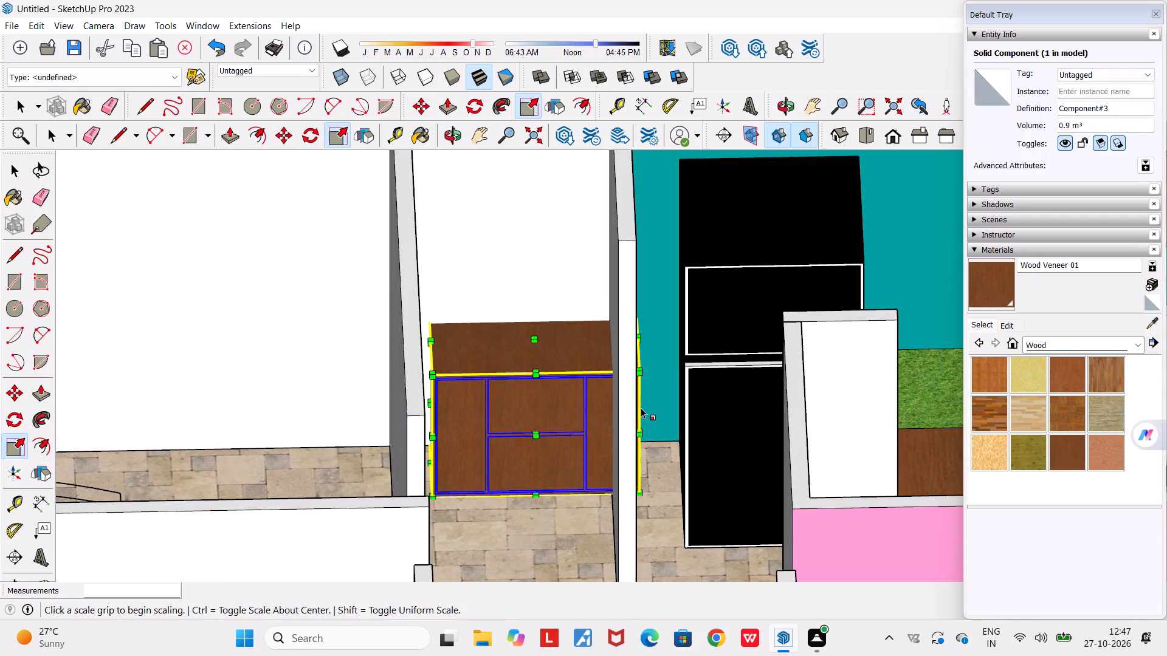
pyautogui.moveTo(638, 406); pyautogui.dragTo(553, 405, button='middle')
pyautogui.moveTo(784, 410); pyautogui.dragTo(839, 403, button='middle')
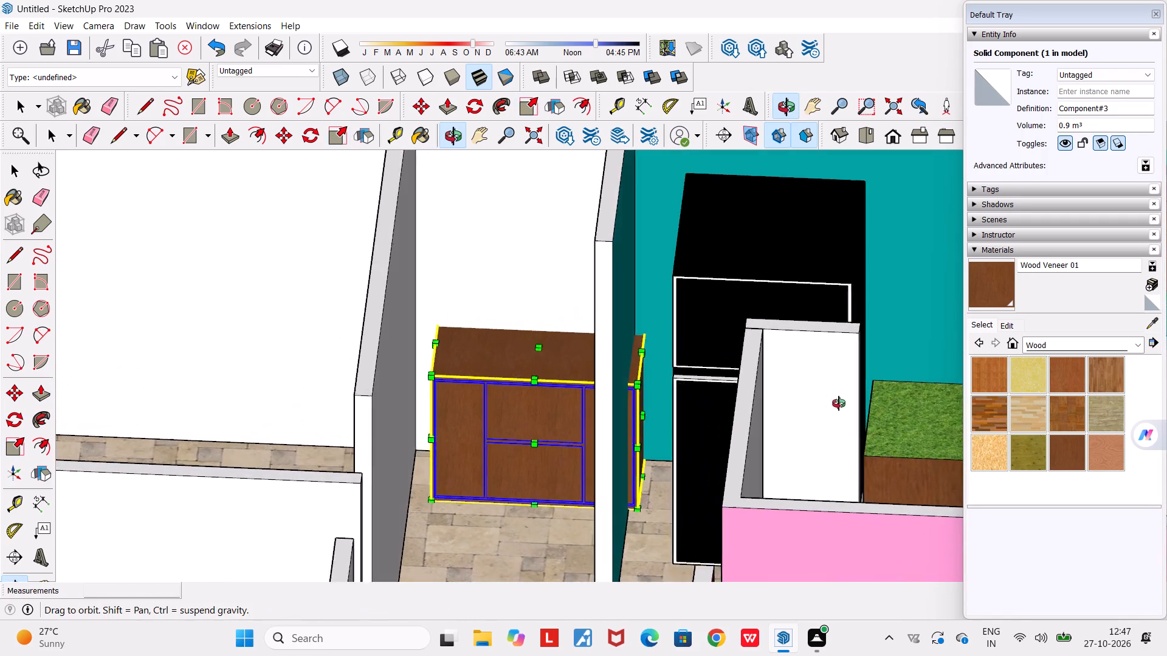
pyautogui.moveTo(839, 403); pyautogui.dragTo(830, 398, button='middle')
pyautogui.scroll(4, 649, 451)
pyautogui.click(661, 411)
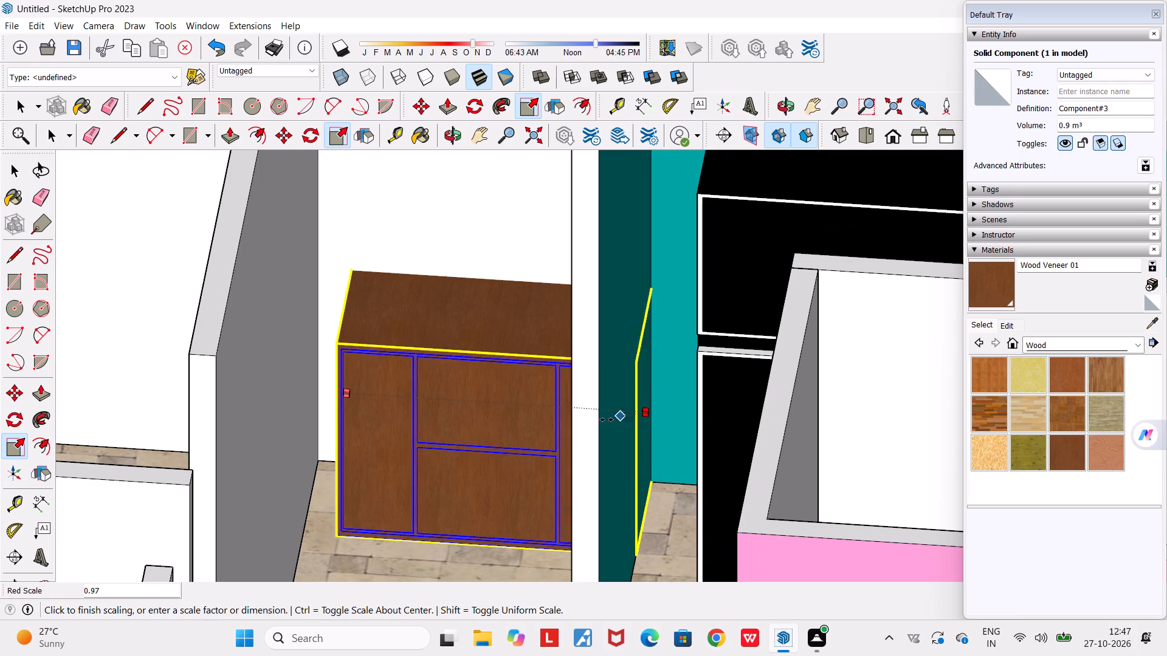
pyautogui.click(561, 417)
# Lower the cabinet's height with two successive vertical scalings, the second by a factor of about 0.75.
pyautogui.moveTo(526, 460); pyautogui.dragTo(560, 459, button='middle')
pyautogui.click(409, 319)
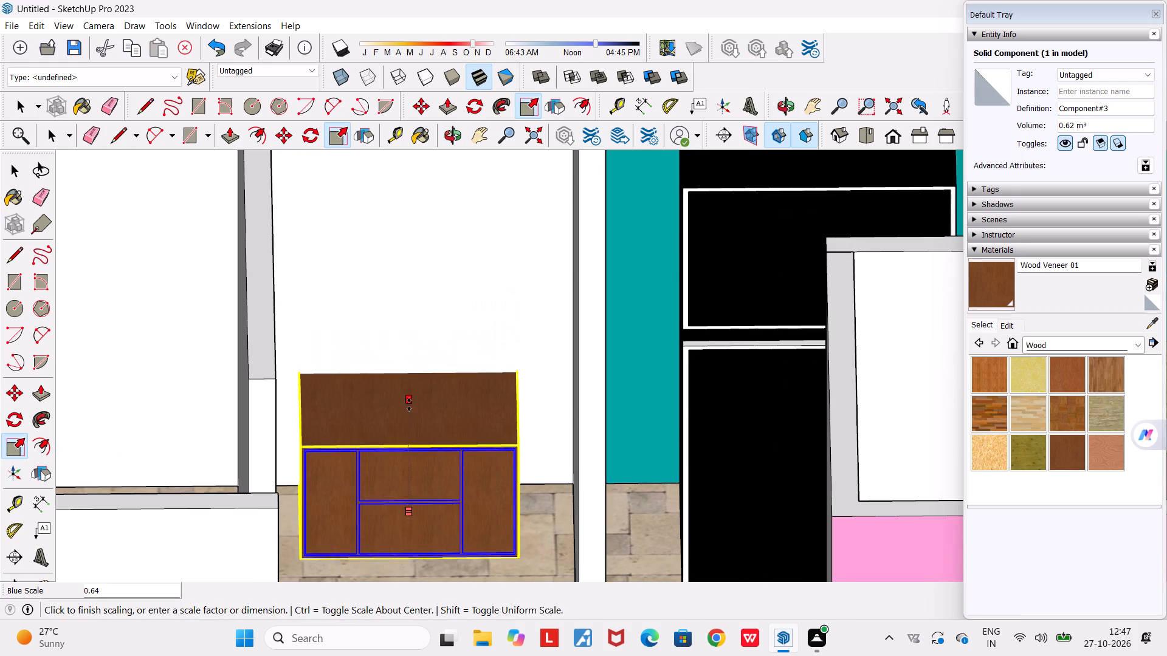
pyautogui.click(410, 425)
pyautogui.scroll(1, 418, 473)
pyautogui.moveTo(417, 473); pyautogui.dragTo(374, 482, button='middle')
pyautogui.scroll(2, 377, 511)
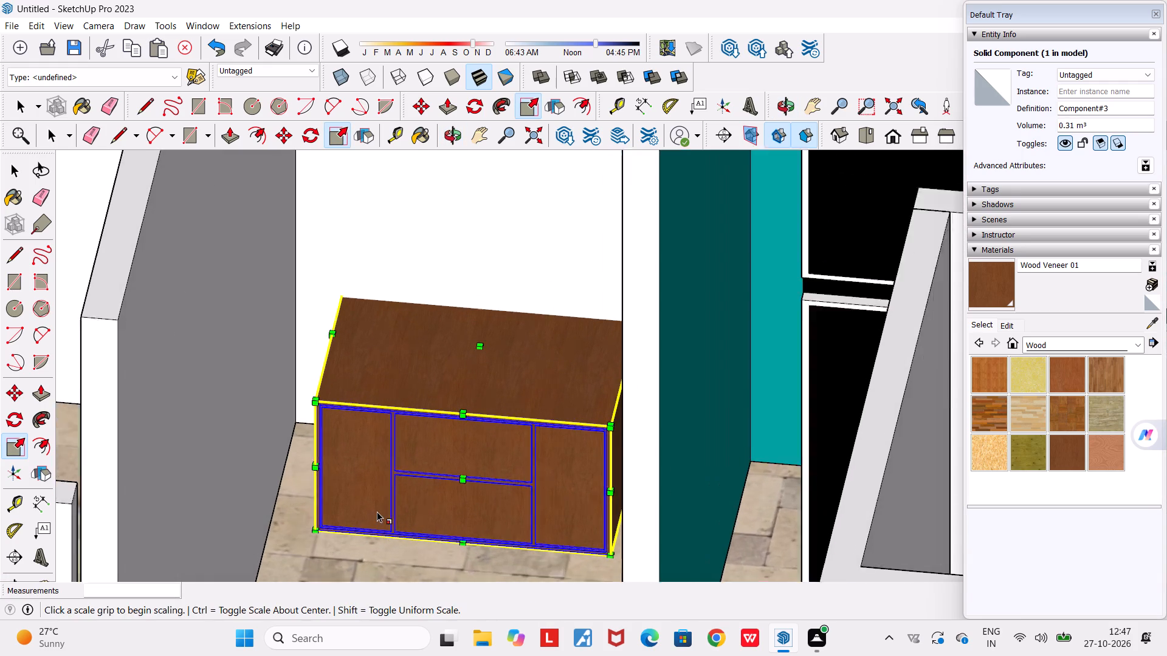
pyautogui.scroll(1, 377, 511)
pyautogui.moveTo(377, 511); pyautogui.dragTo(419, 544, button='middle')
pyautogui.scroll(-3, 419, 544)
pyautogui.moveTo(398, 553); pyautogui.dragTo(381, 574, button='middle')
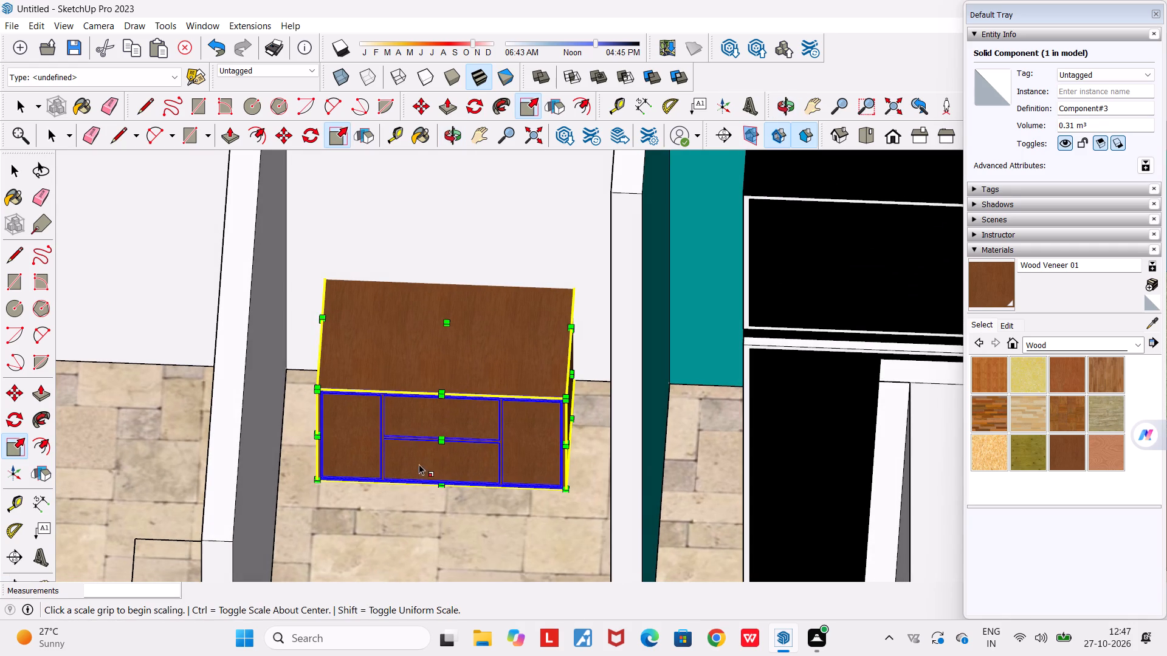
pyautogui.click(447, 326)
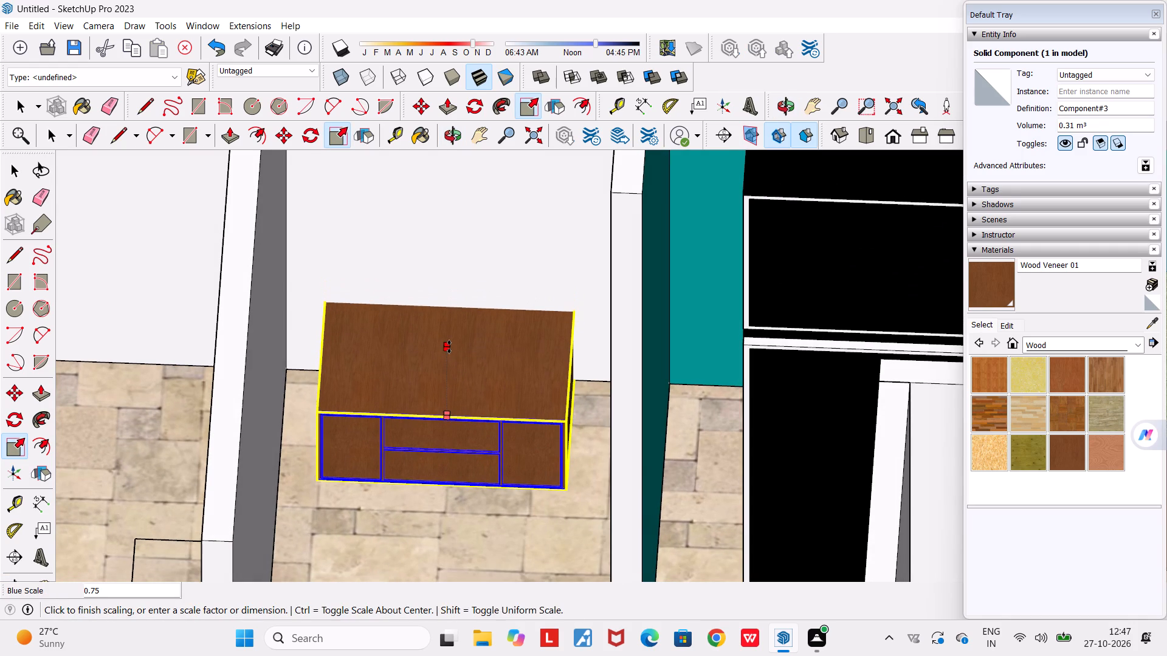
pyautogui.click(449, 347)
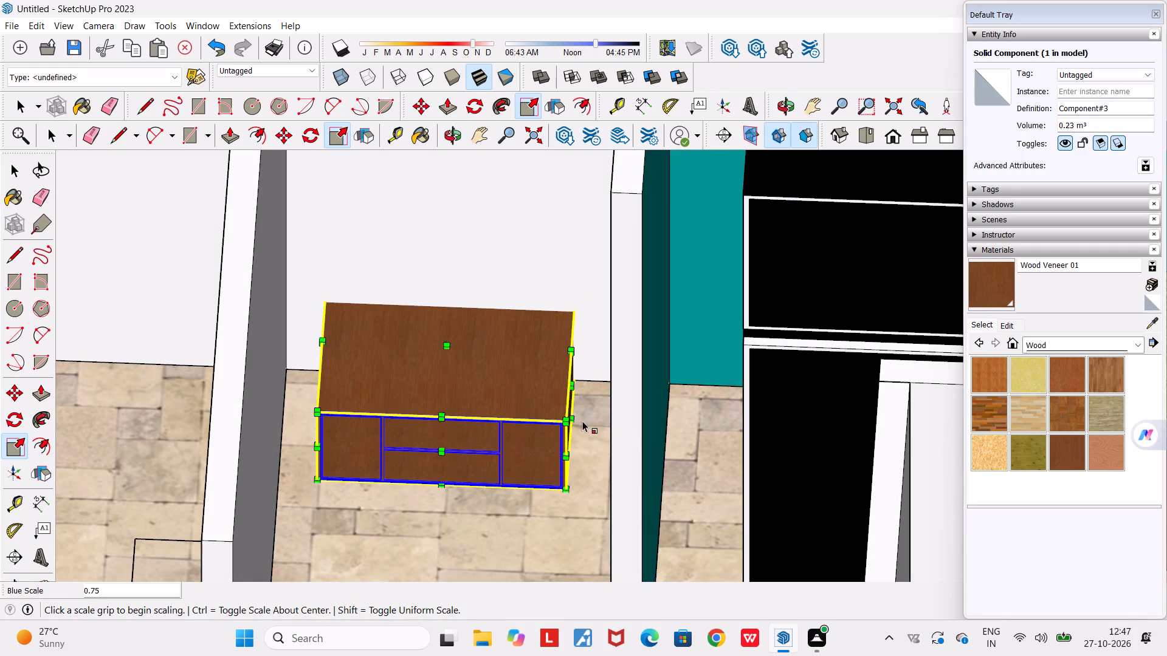
# Stretch the cabinet's kitchen-side end to the partition wall, starting with a length factor of about 1.14.
pyautogui.click(577, 419)
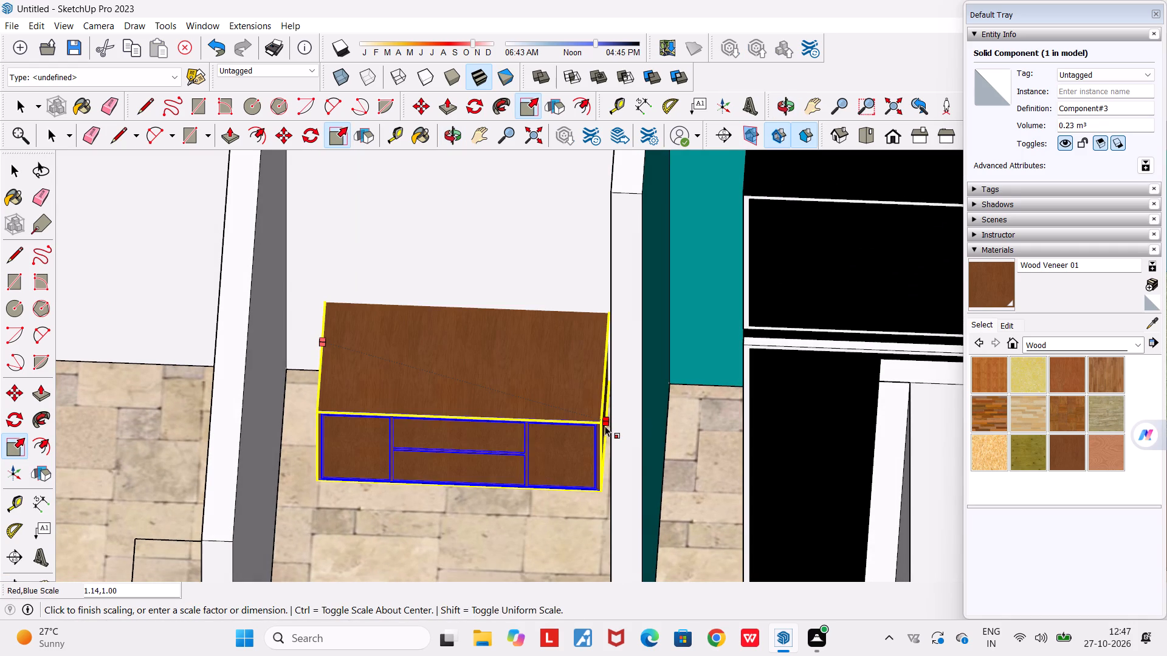
pyautogui.click(605, 426)
pyautogui.moveTo(590, 436); pyautogui.dragTo(639, 421, button='middle')
pyautogui.scroll(2, 597, 442)
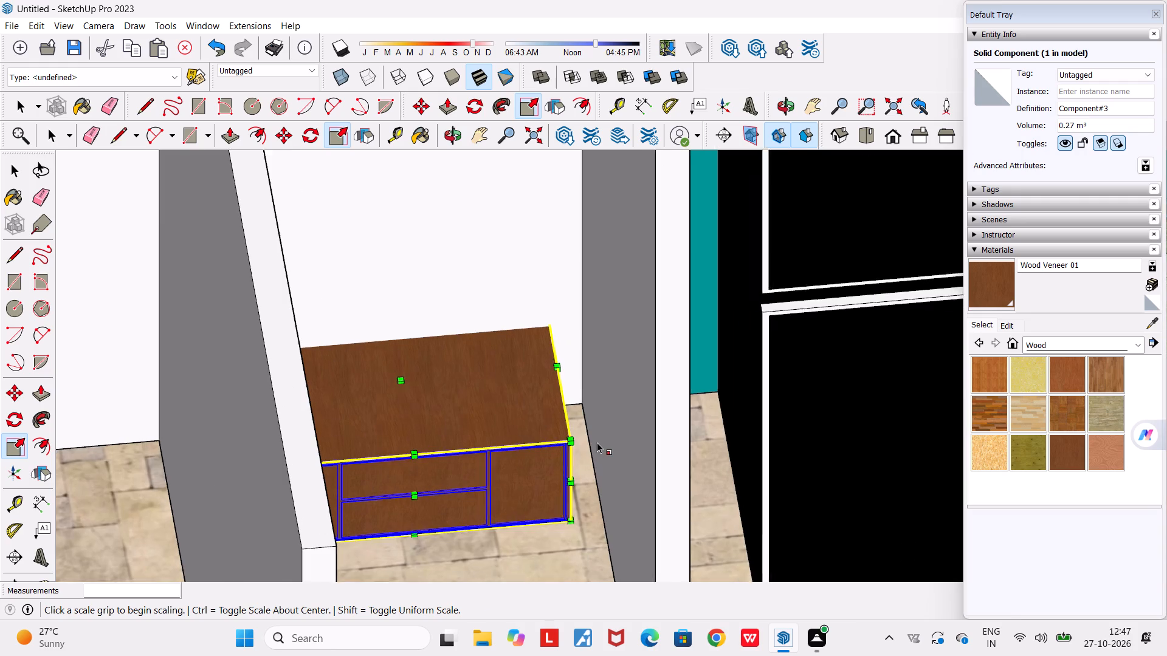
pyautogui.scroll(3, 597, 442)
pyautogui.moveTo(571, 490); pyautogui.dragTo(542, 491, button='middle')
pyautogui.moveTo(542, 491); pyautogui.dragTo(523, 488, button='middle')
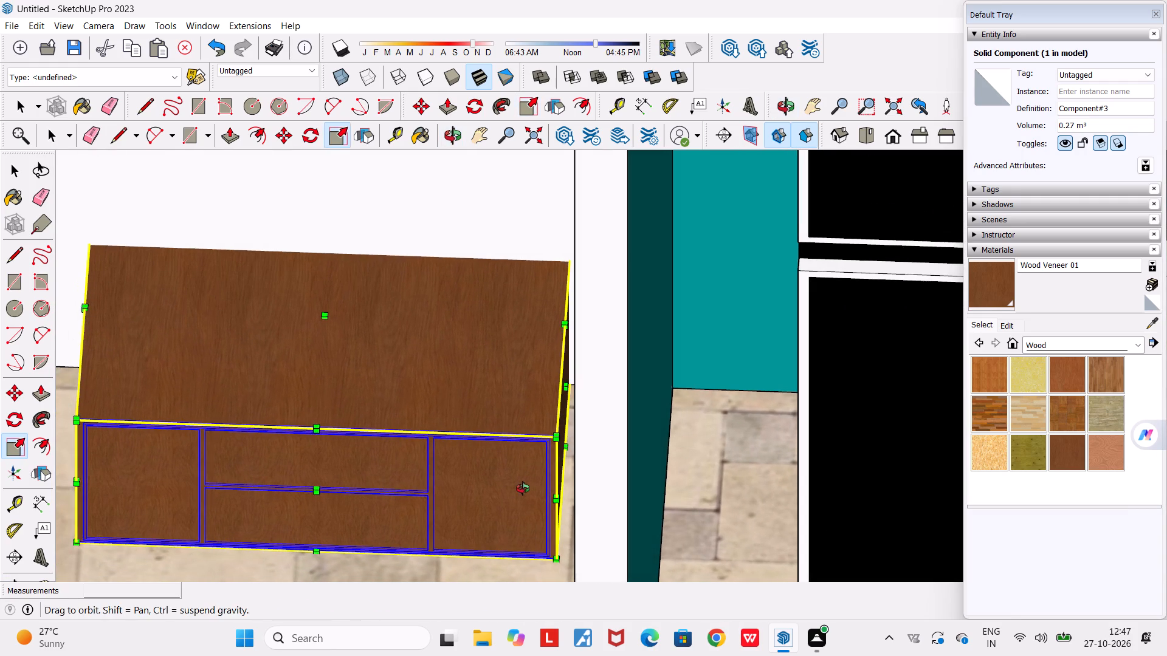
pyautogui.moveTo(523, 488); pyautogui.dragTo(523, 488, button='middle')
pyautogui.scroll(3, 559, 408)
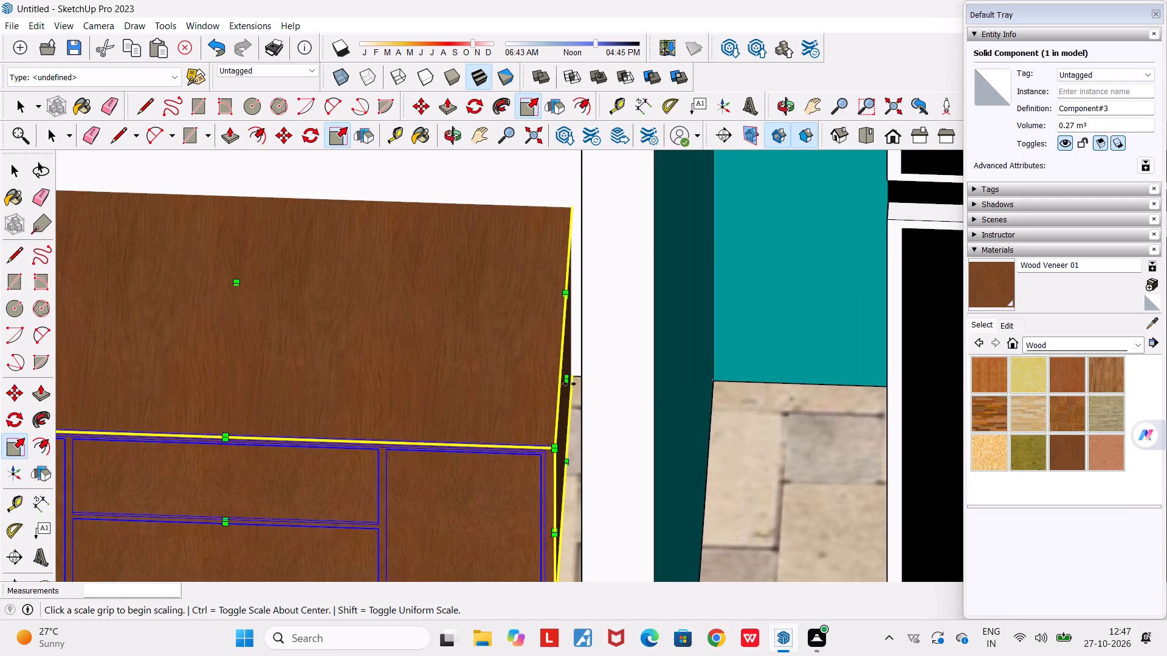
pyautogui.click(566, 381)
pyautogui.moveTo(653, 382); pyautogui.dragTo(672, 380, button='middle')
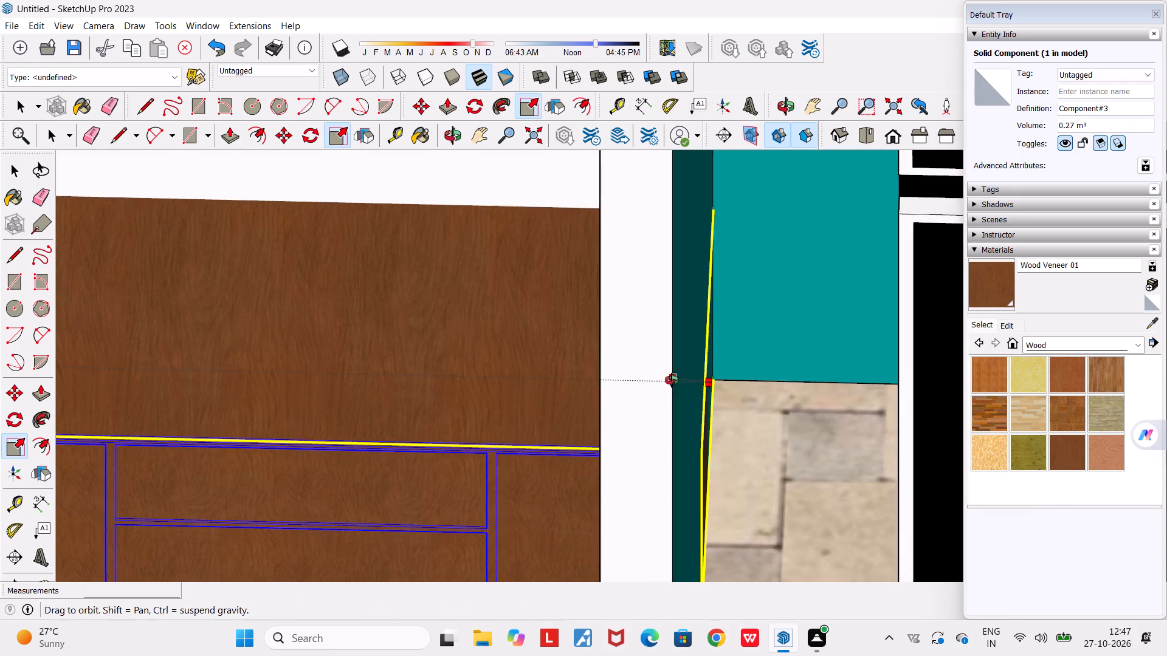
pyautogui.moveTo(672, 380); pyautogui.dragTo(734, 378, button='middle')
pyautogui.click(711, 380)
# Stretch the cabinet's opposite end to the living-room partition so it spans the full width between both walls.
pyautogui.moveTo(692, 394); pyautogui.dragTo(602, 367, button='middle')
pyautogui.scroll(-9, 602, 367)
pyautogui.moveTo(284, 388); pyautogui.dragTo(308, 421, button='middle')
pyautogui.scroll(3, 250, 342)
pyautogui.moveTo(264, 355); pyautogui.dragTo(269, 326, button='middle')
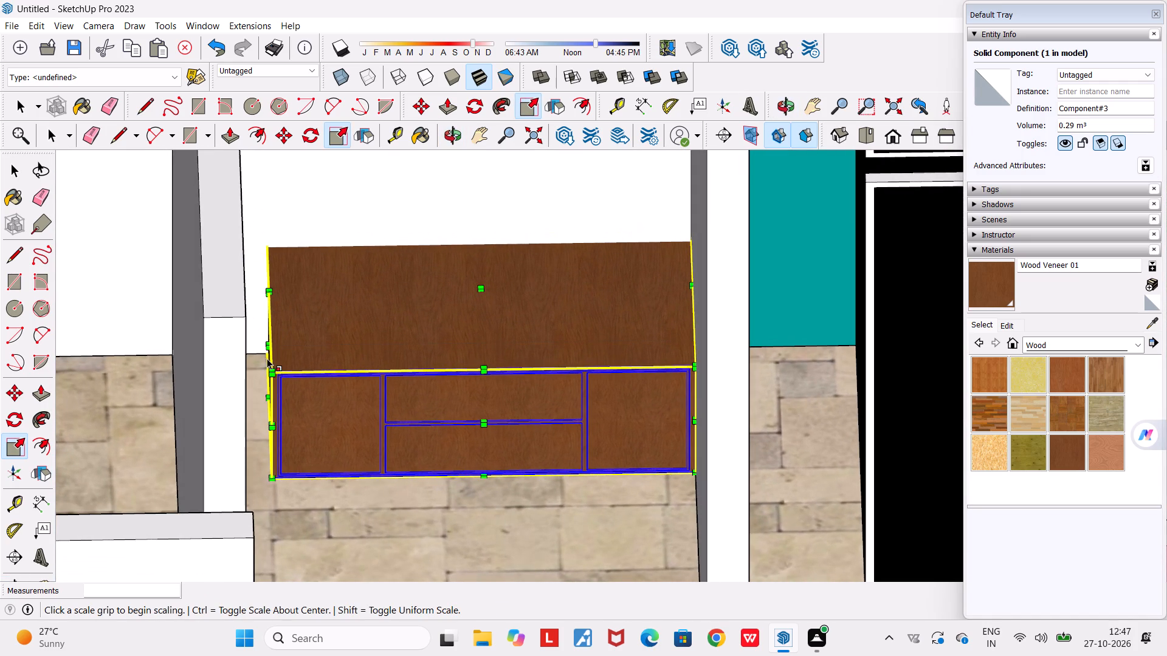
pyautogui.click(271, 347)
pyautogui.moveTo(243, 347); pyautogui.dragTo(211, 344, button='middle')
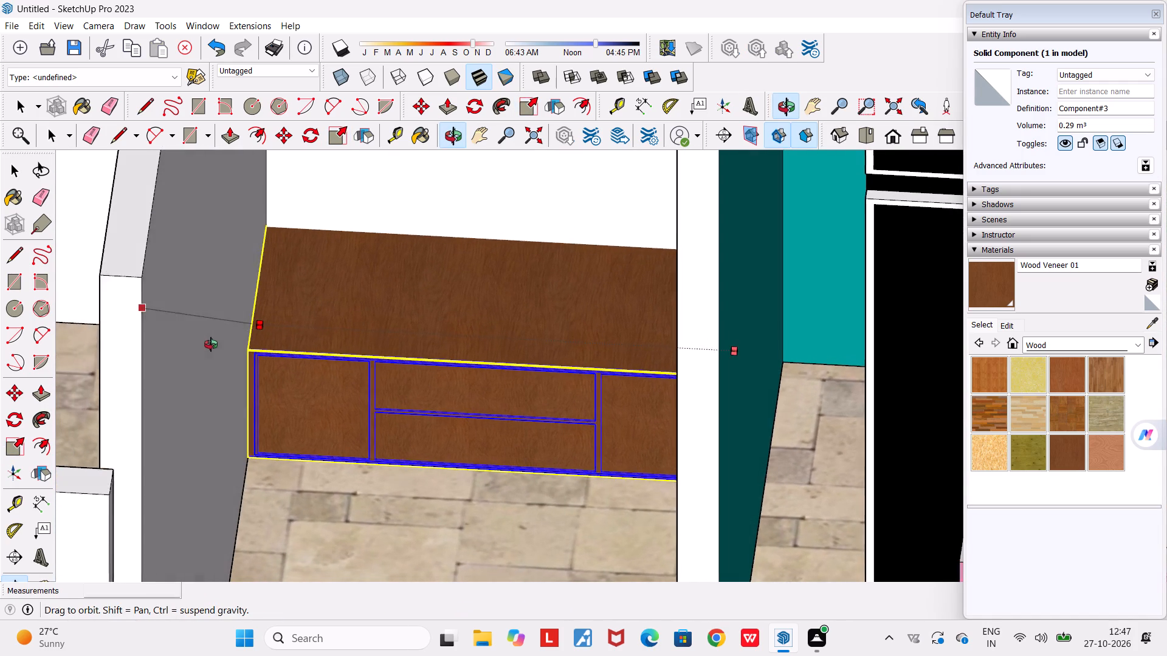
pyautogui.moveTo(211, 344); pyautogui.dragTo(208, 343, button='middle')
pyautogui.click(208, 343)
# Examine from several angles how the resized cabinet fits between the two partition walls, and leave the Scale tool.
pyautogui.moveTo(316, 361); pyautogui.dragTo(324, 312, button='middle')
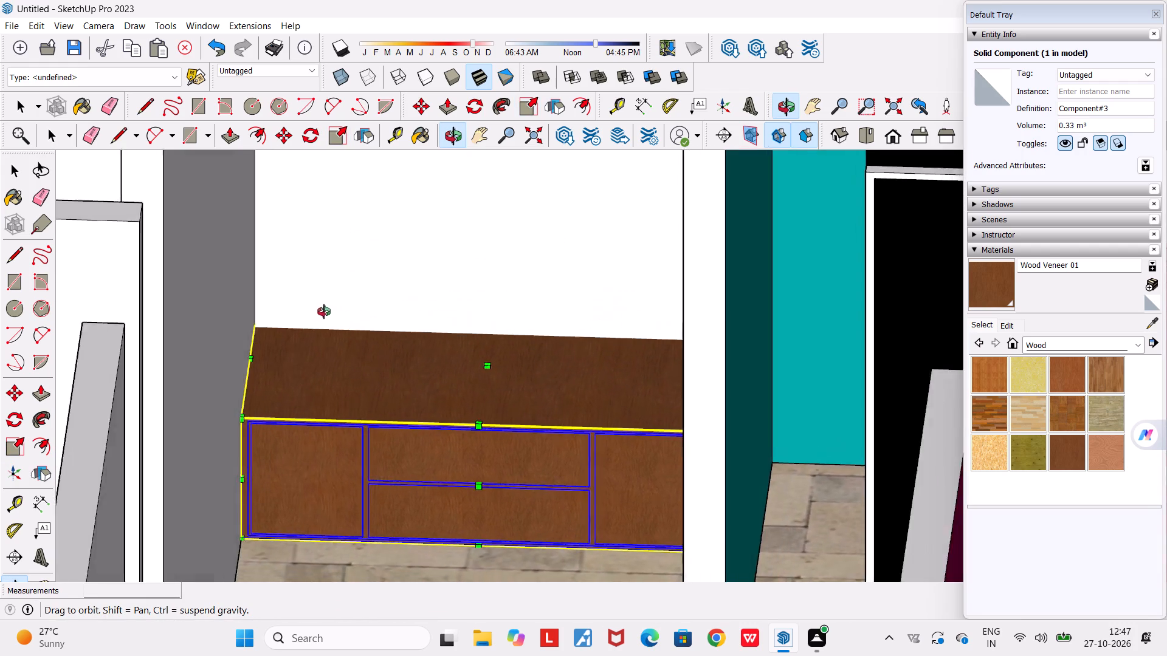
pyautogui.moveTo(324, 312); pyautogui.dragTo(353, 349, button='middle')
pyautogui.scroll(-7, 353, 349)
pyautogui.moveTo(362, 423); pyautogui.dragTo(310, 415, button='middle')
pyautogui.scroll(3, 347, 386)
pyautogui.moveTo(347, 386); pyautogui.dragTo(347, 385, button='middle')
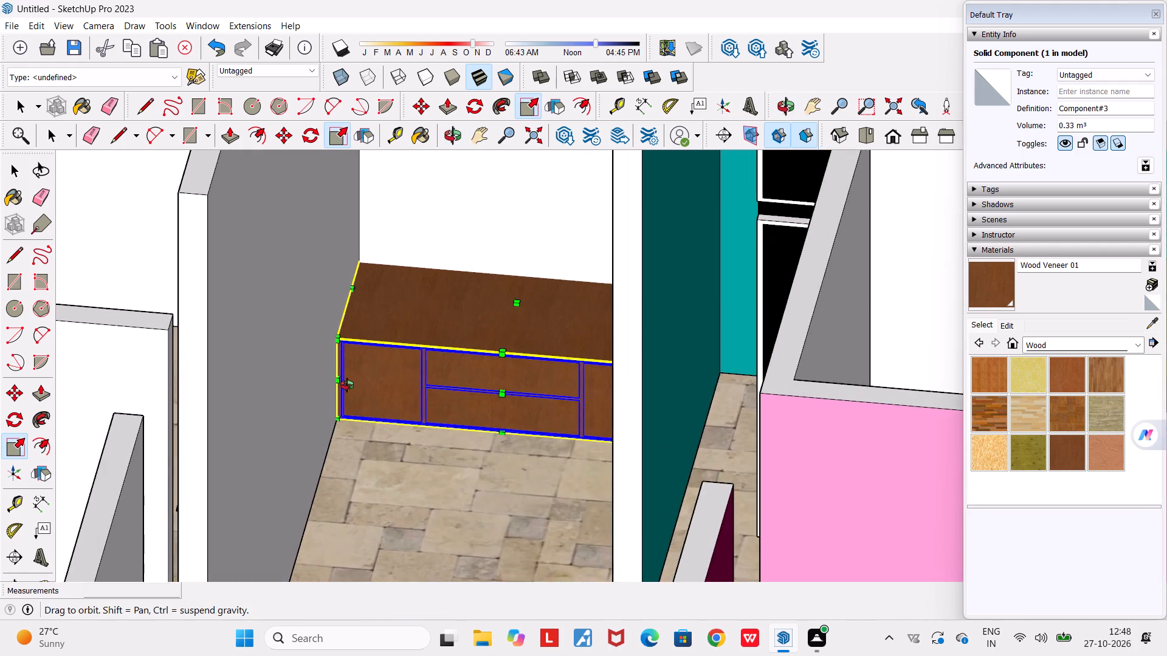
pyautogui.moveTo(347, 385); pyautogui.dragTo(391, 364, button='middle')
pyautogui.scroll(-4, 391, 364)
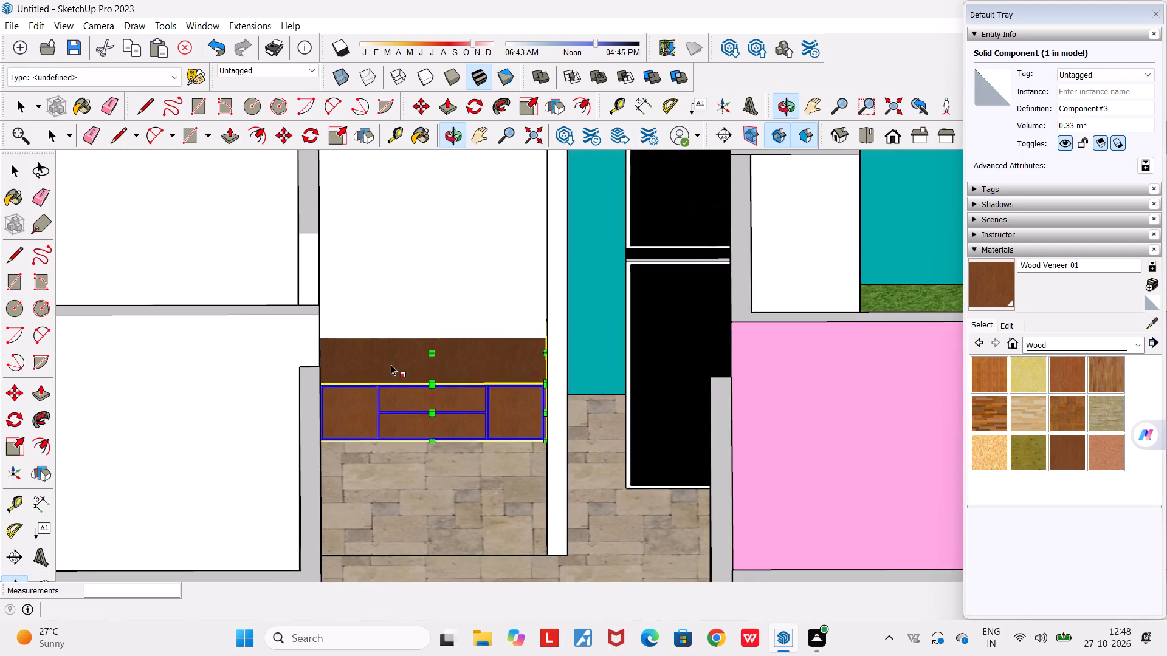
pyautogui.scroll(6, 400, 400)
pyautogui.scroll(-5, 400, 400)
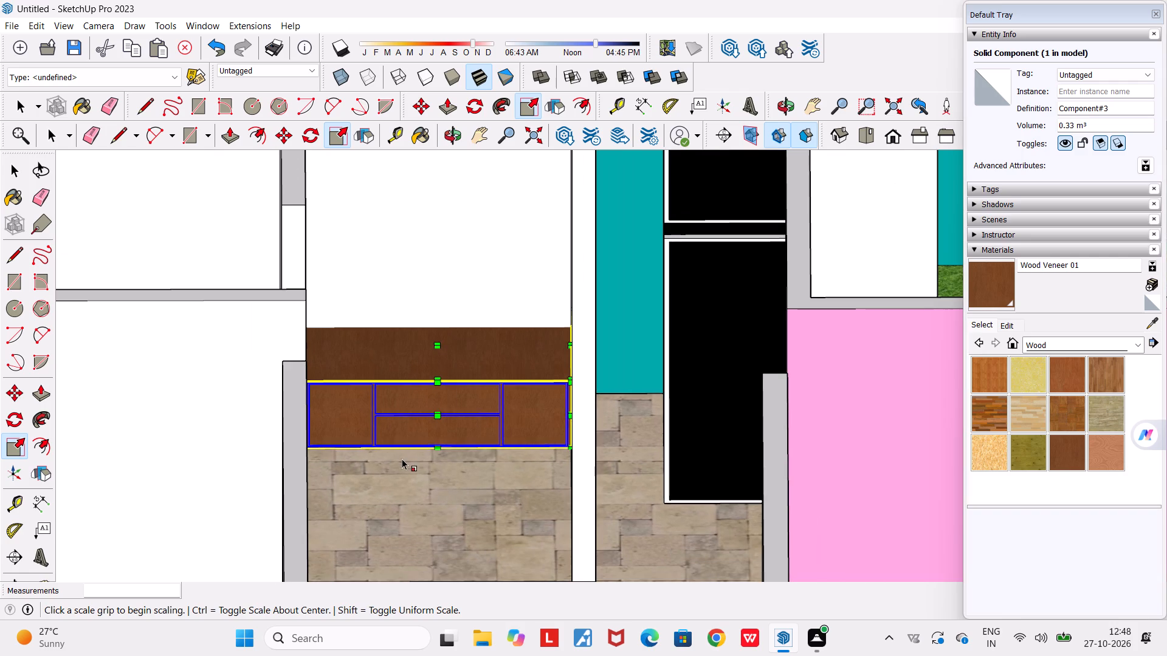
pyautogui.press('space')
pyautogui.press('space')
pyautogui.press('Escape')
pyautogui.press('Escape')
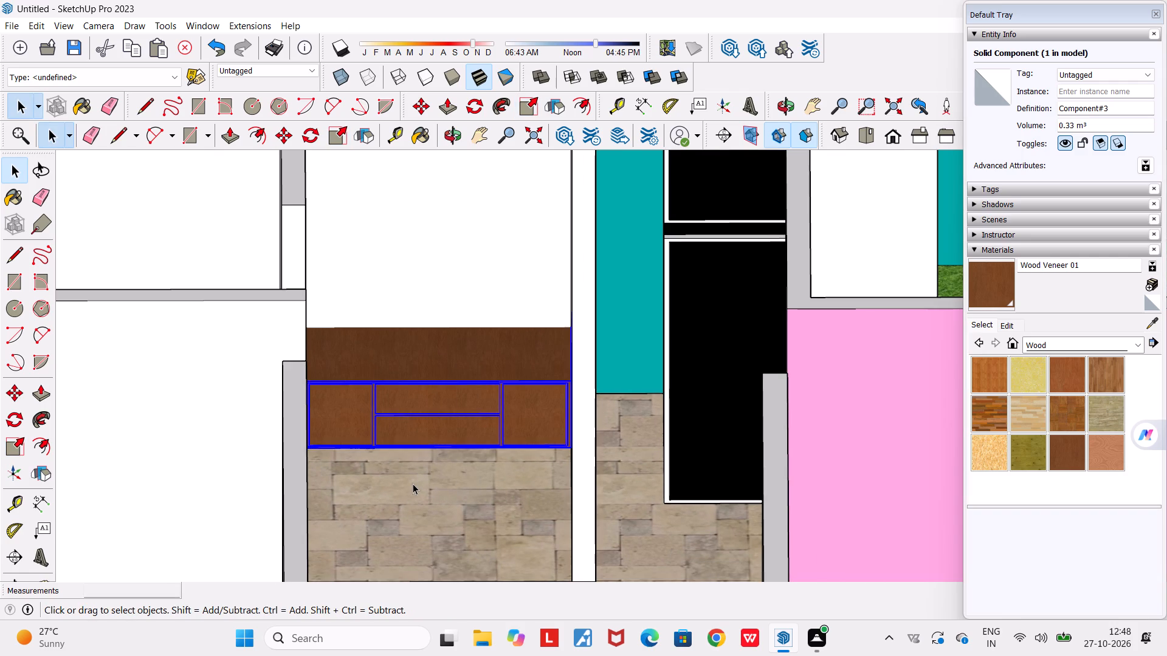
pyautogui.click(413, 483)
pyautogui.press('Escape')
# Draw a rectangle of about 449 by 244 mm high on the white back wall above the cabinet.
pyautogui.scroll(-4, 413, 483)
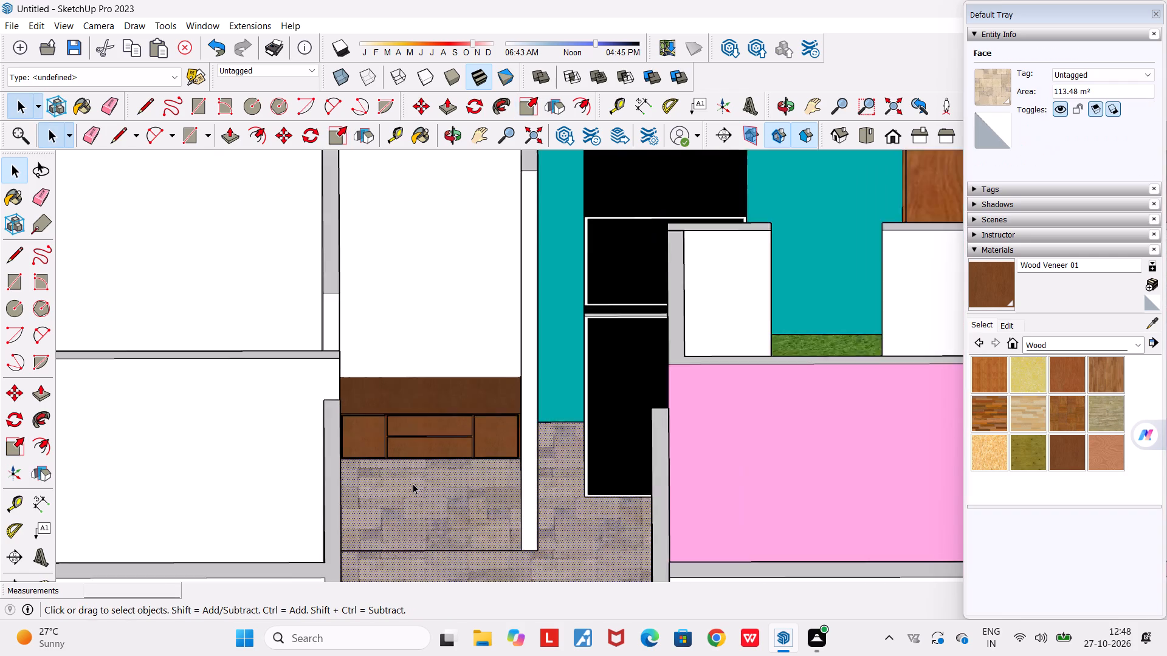
pyautogui.scroll(-11, 413, 483)
pyautogui.click(485, 210)
pyautogui.scroll(4, 418, 430)
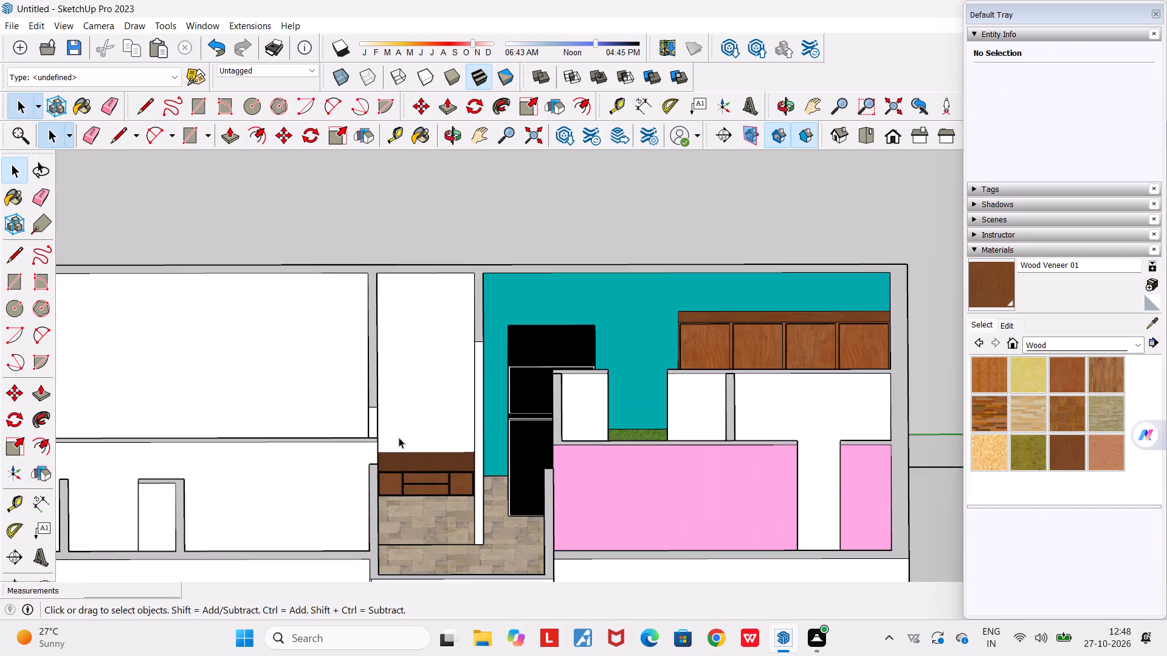
pyautogui.scroll(2, 399, 437)
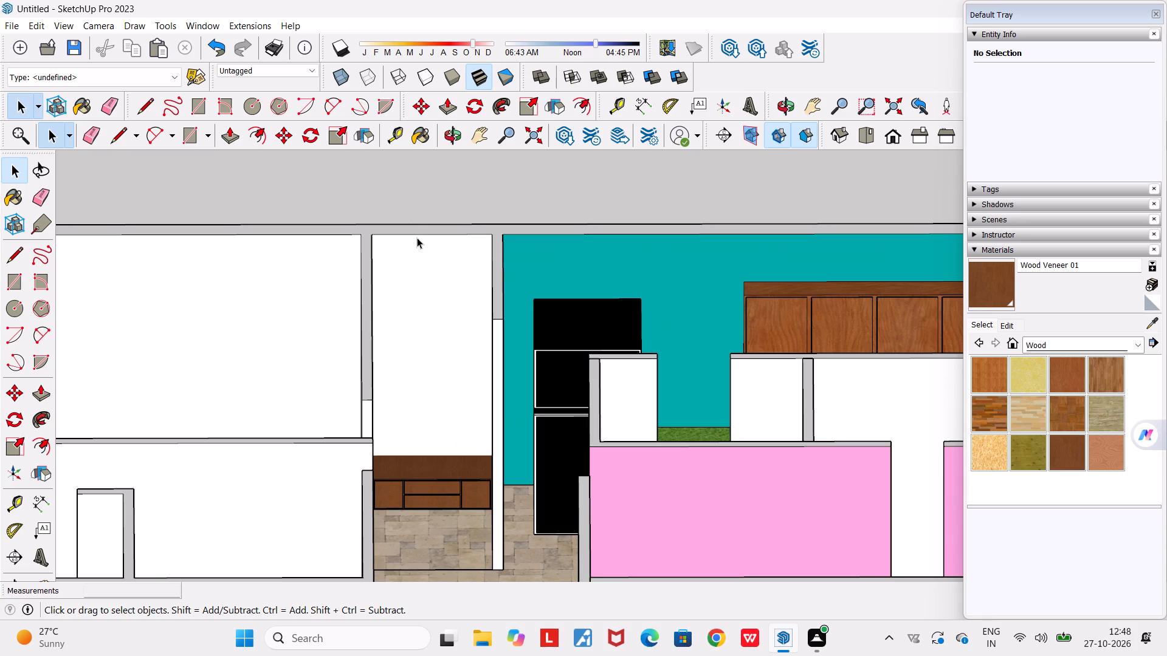
pyautogui.click(197, 103)
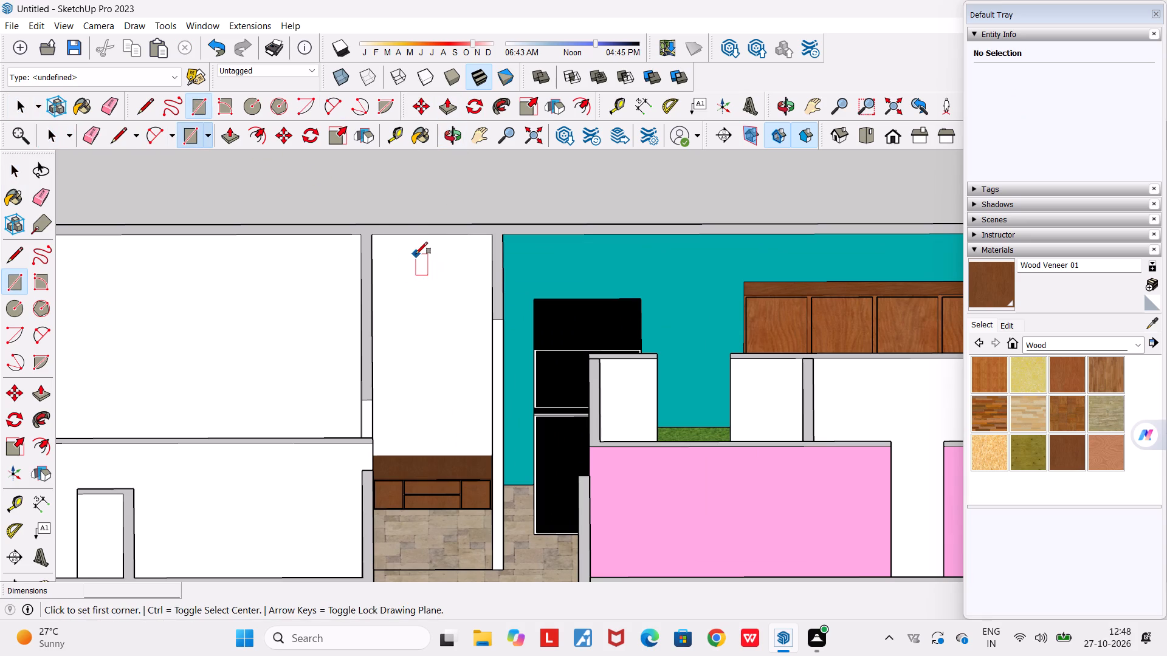
pyautogui.click(416, 254)
pyautogui.press('Escape')
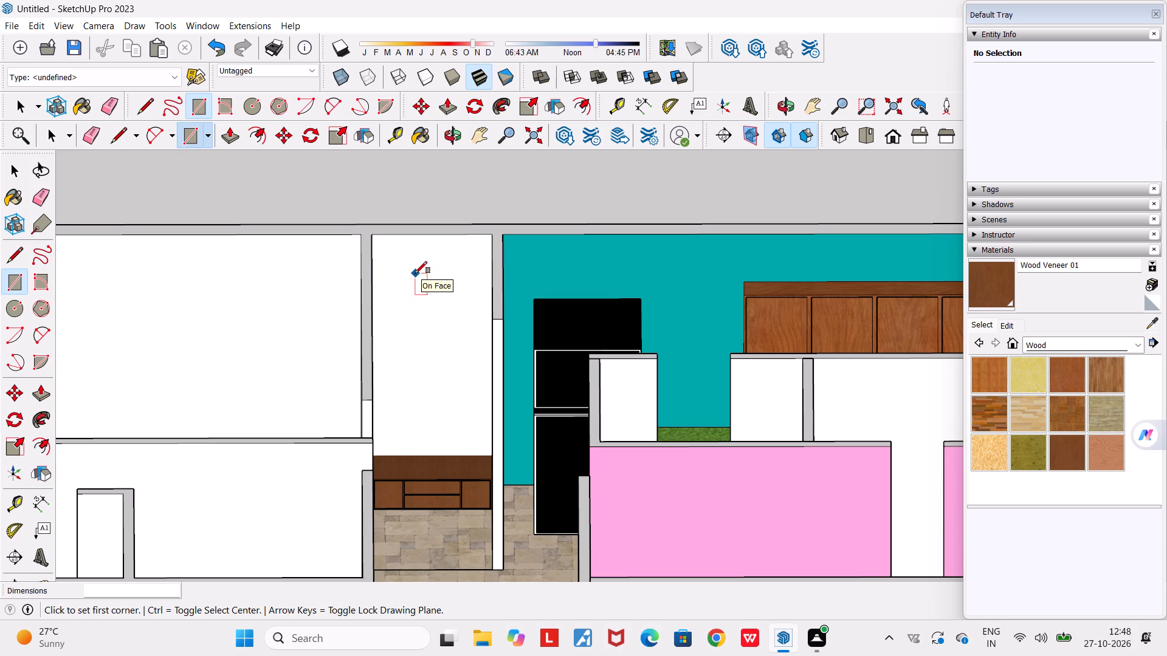
pyautogui.click(415, 273)
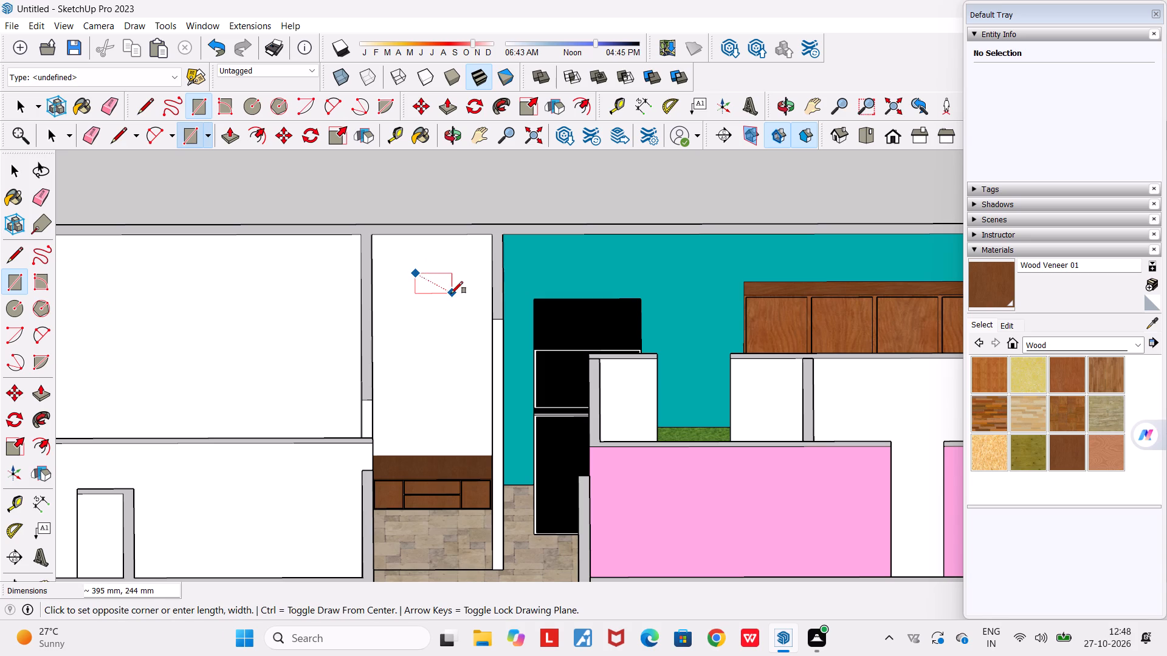
pyautogui.click(457, 293)
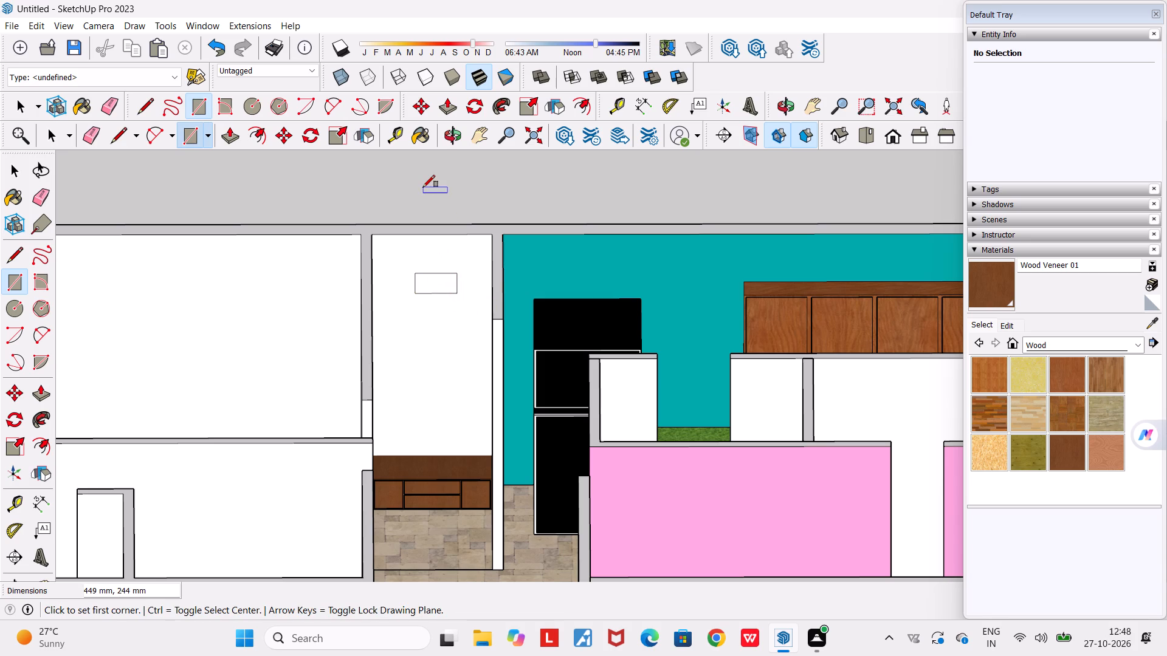
# Push the small rectangle above the cabinet about 229 mm through the back wall's thickness to cut a ventilation-size opening.
pyautogui.press('space')
pyautogui.click(452, 109)
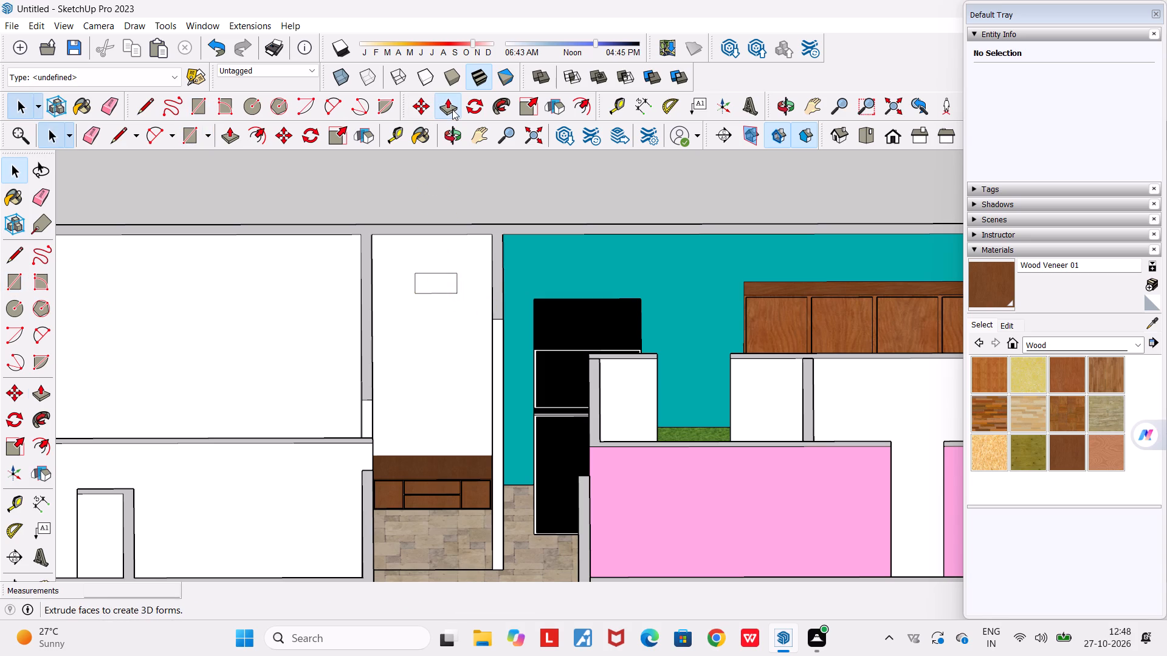
pyautogui.click(429, 279)
pyautogui.moveTo(432, 230); pyautogui.dragTo(449, 239, button='middle')
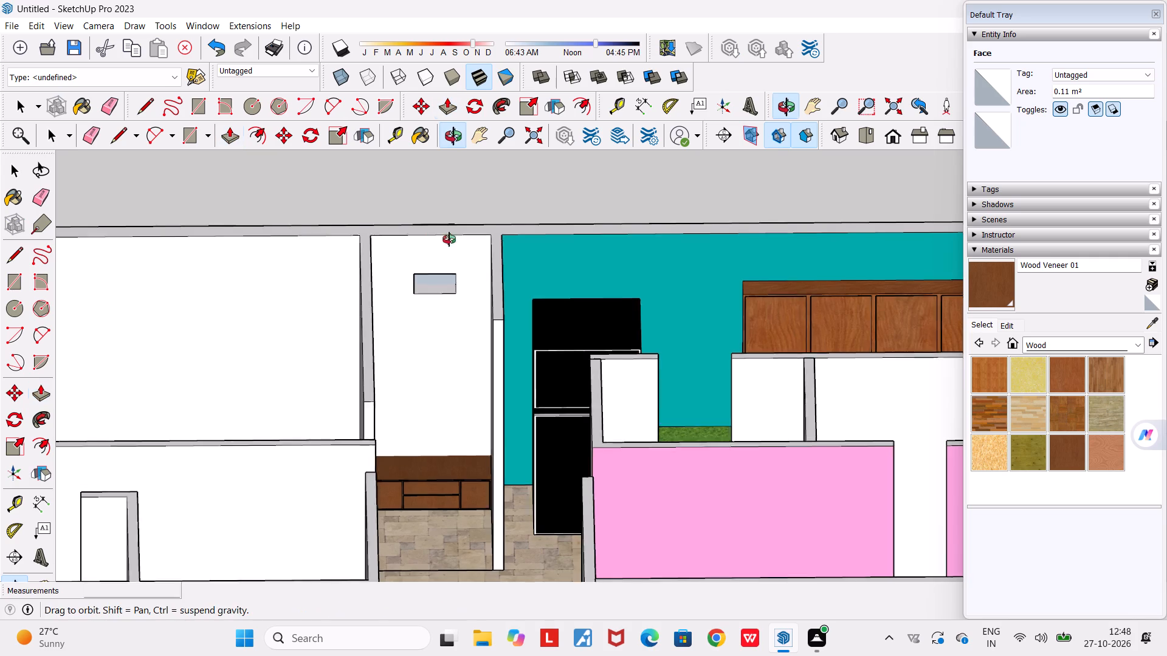
pyautogui.moveTo(449, 239); pyautogui.dragTo(1022, 255, button='middle')
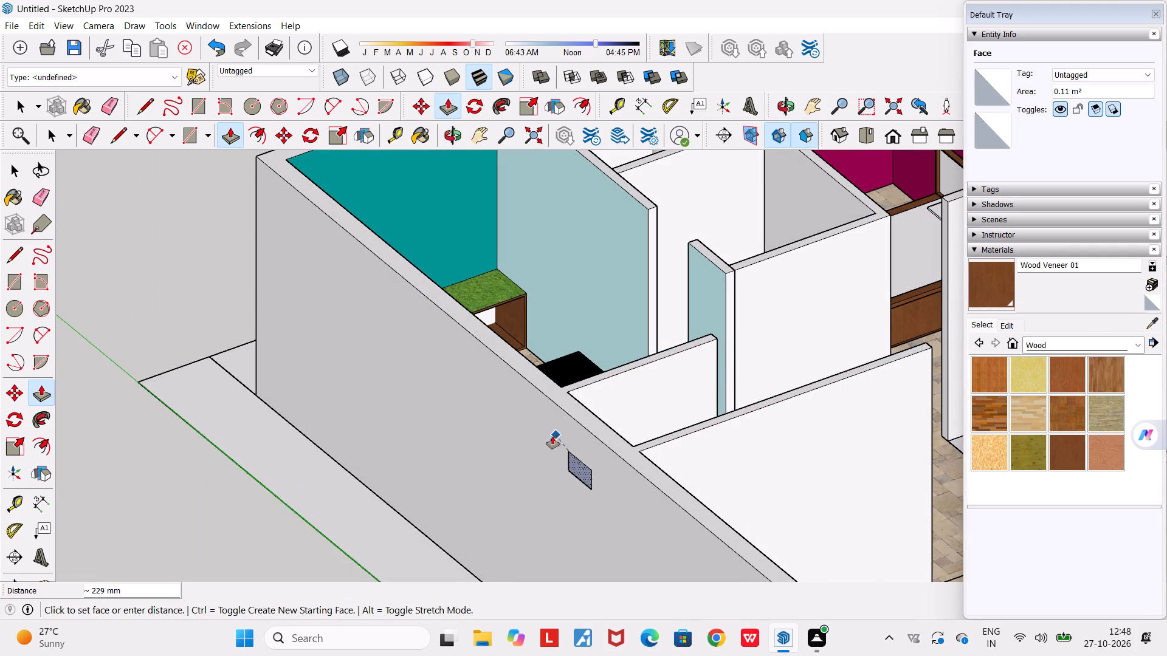
pyautogui.click(549, 434)
# Examine the small opening in the back wall above the cabinet from several angles and close up.
pyautogui.moveTo(658, 513); pyautogui.dragTo(228, 501, button='middle')
pyautogui.scroll(-4, 228, 501)
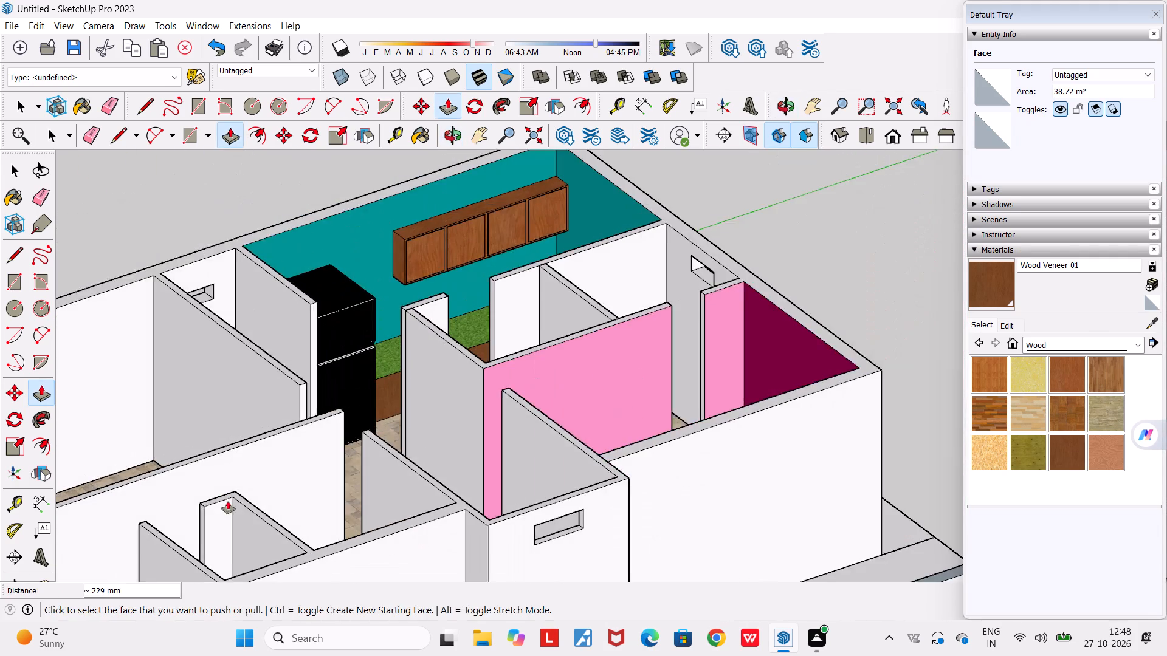
pyautogui.moveTo(561, 473); pyautogui.dragTo(394, 468, button='middle')
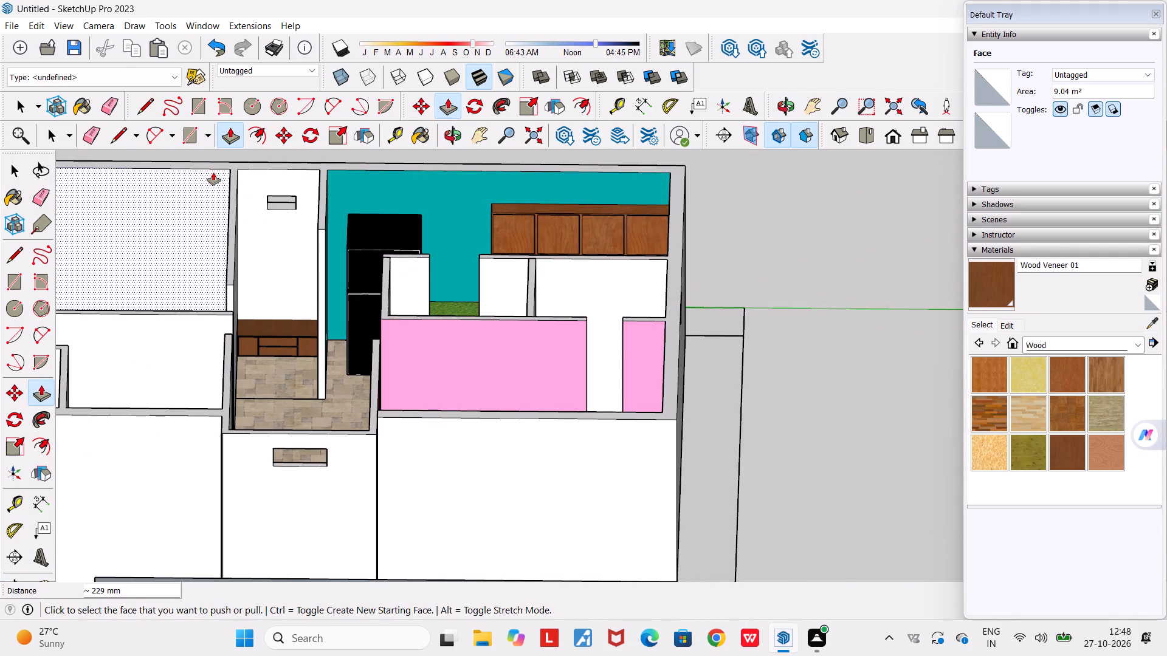
pyautogui.scroll(4, 213, 173)
pyautogui.moveTo(213, 173); pyautogui.dragTo(235, 217, button='middle')
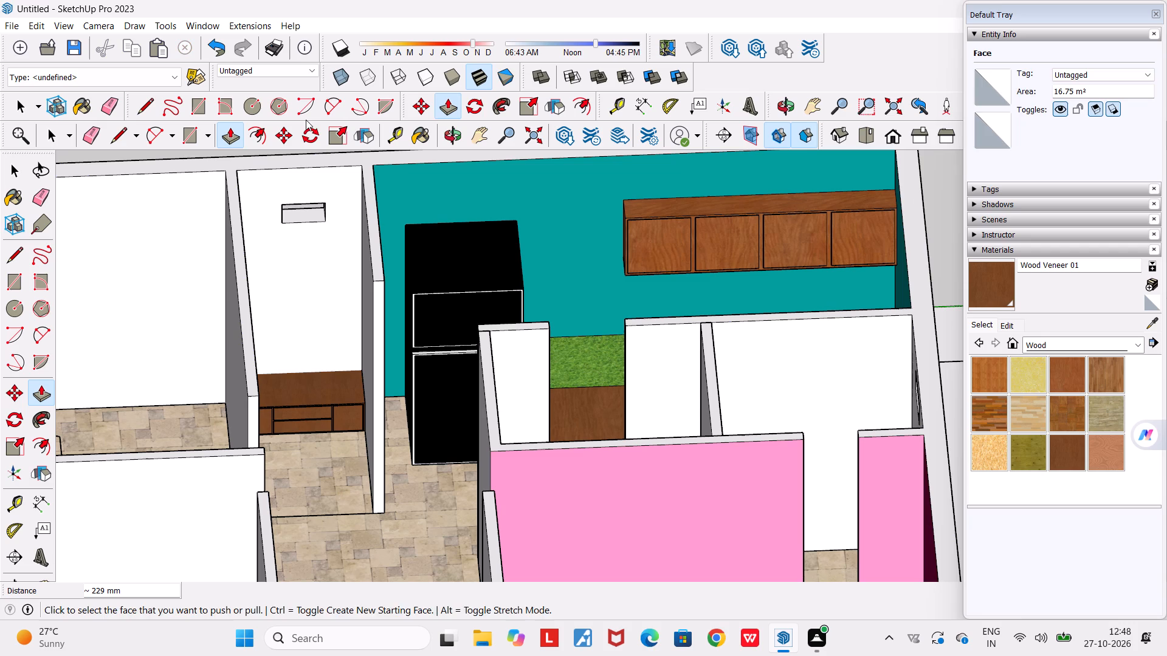
pyautogui.click(481, 134)
pyautogui.moveTo(429, 248); pyautogui.dragTo(477, 387)
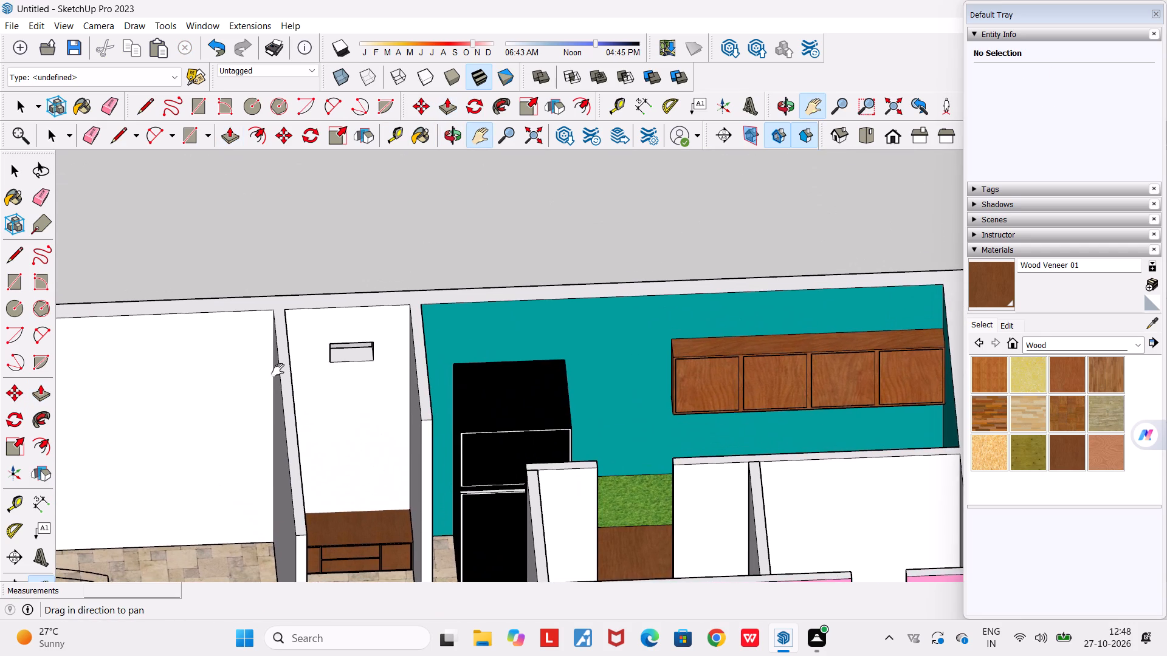
pyautogui.moveTo(234, 293); pyautogui.dragTo(181, 190, button='middle')
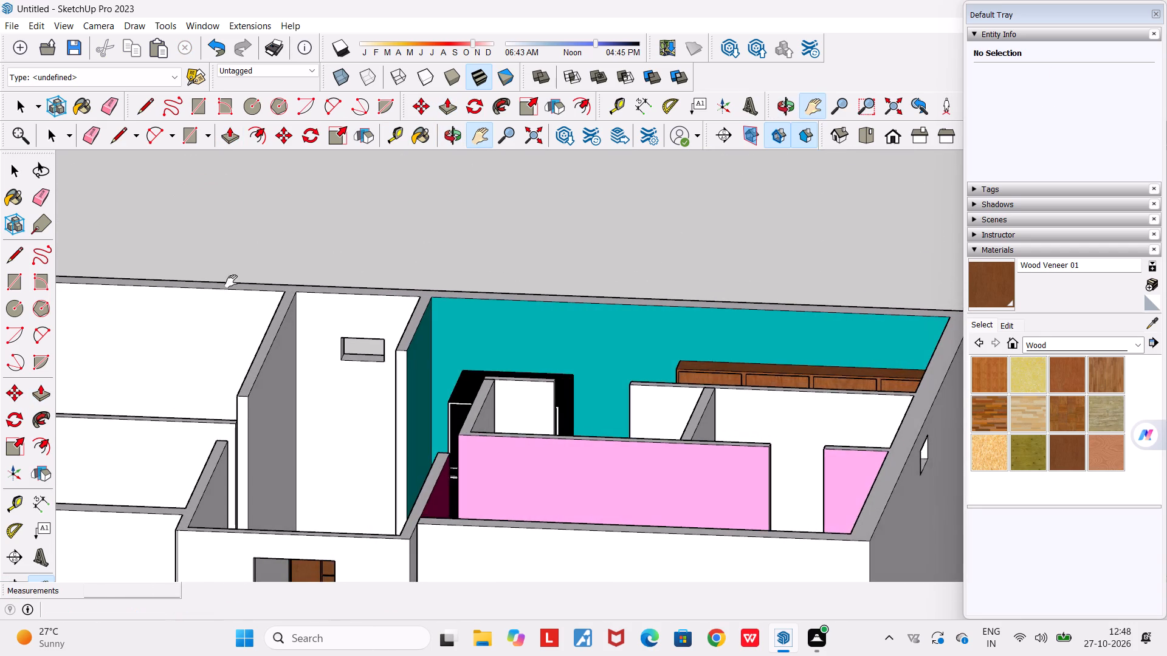
pyautogui.scroll(8, 329, 324)
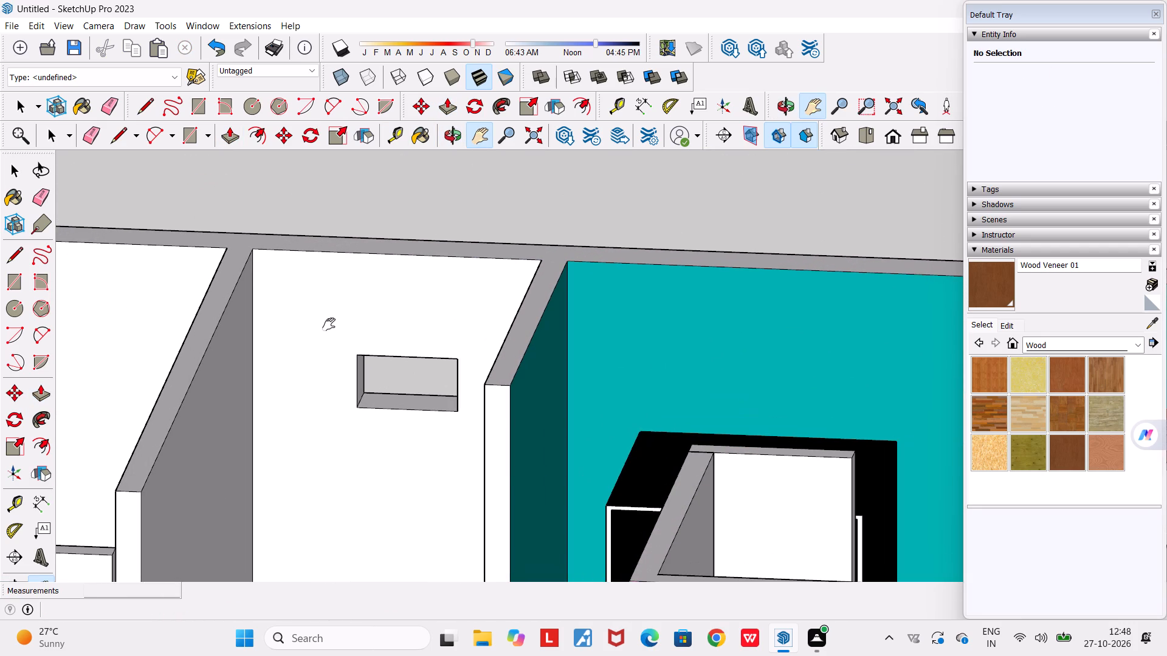
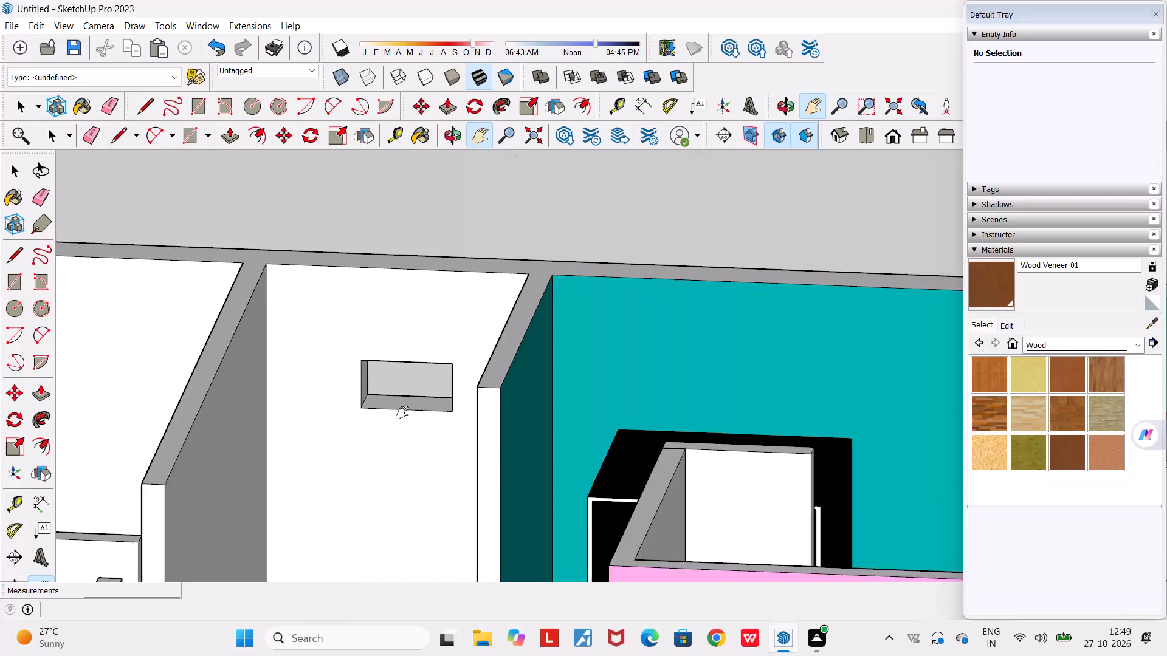
# Examine the furnished house floor and the neighbouring floor models from above and from several sides.
pyautogui.scroll(-9, 402, 412)
pyautogui.moveTo(378, 475); pyautogui.dragTo(383, 478, button='middle')
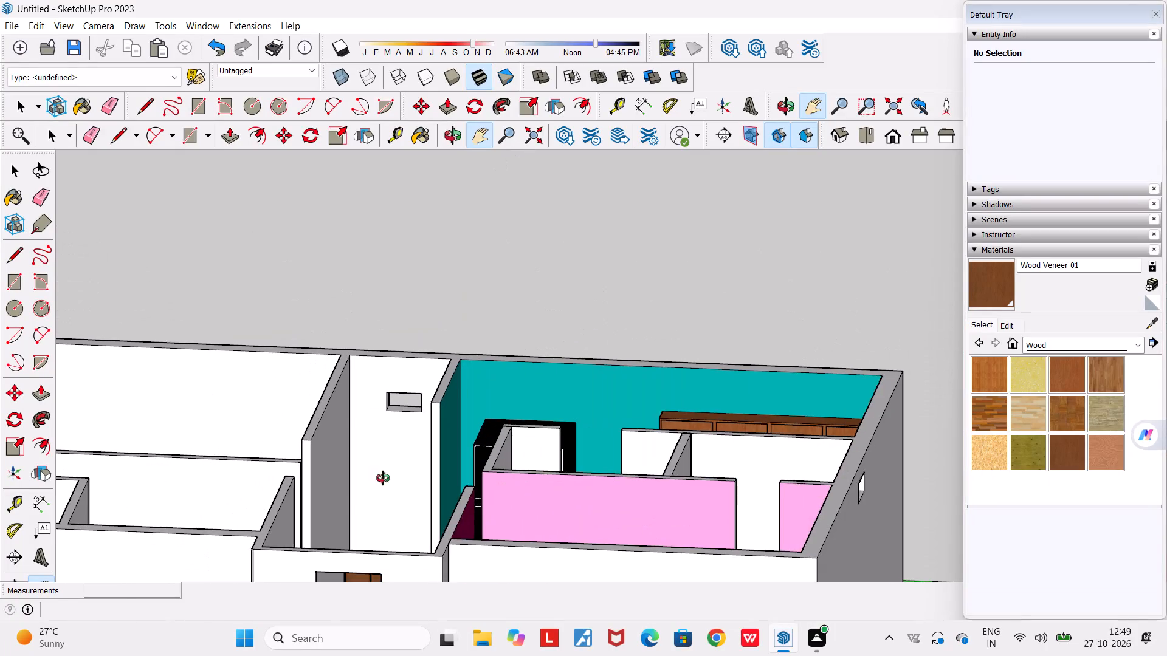
pyautogui.moveTo(383, 478); pyautogui.dragTo(435, 541, button='middle')
pyautogui.scroll(-5, 437, 542)
pyautogui.moveTo(395, 522); pyautogui.dragTo(284, 535, button='middle')
pyautogui.scroll(-6, 284, 535)
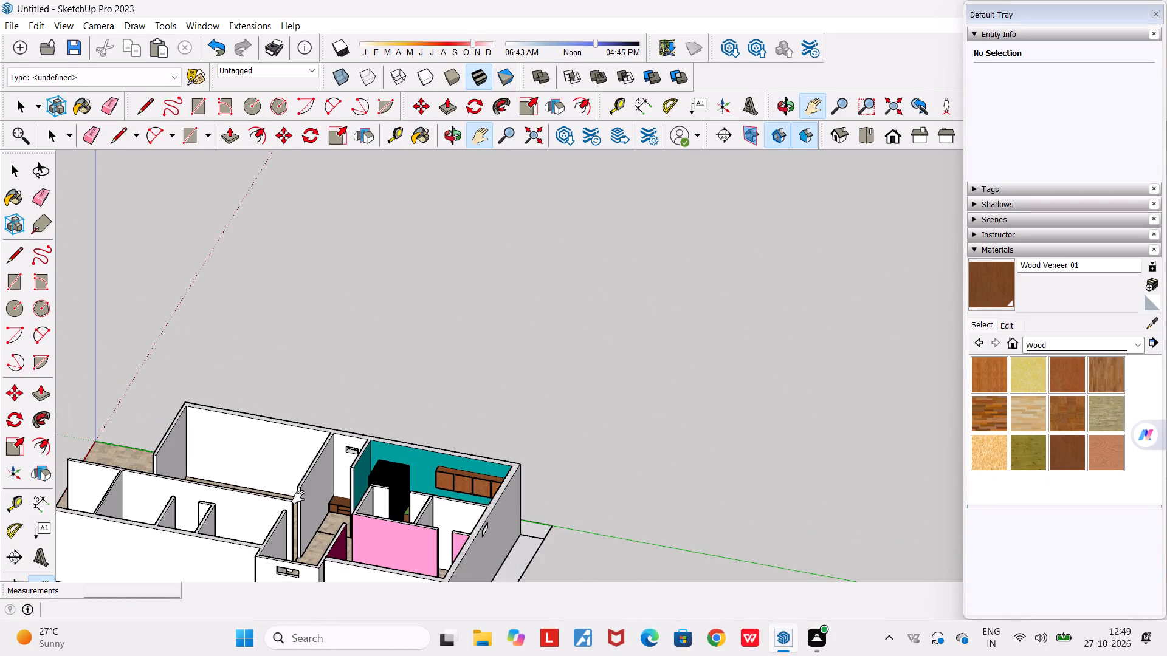
pyautogui.scroll(2, 218, 518)
pyautogui.moveTo(215, 535); pyautogui.dragTo(199, 598, button='middle')
pyautogui.moveTo(194, 509); pyautogui.dragTo(152, 623, button='middle')
pyautogui.scroll(2, 189, 421)
pyautogui.scroll(-4, 189, 421)
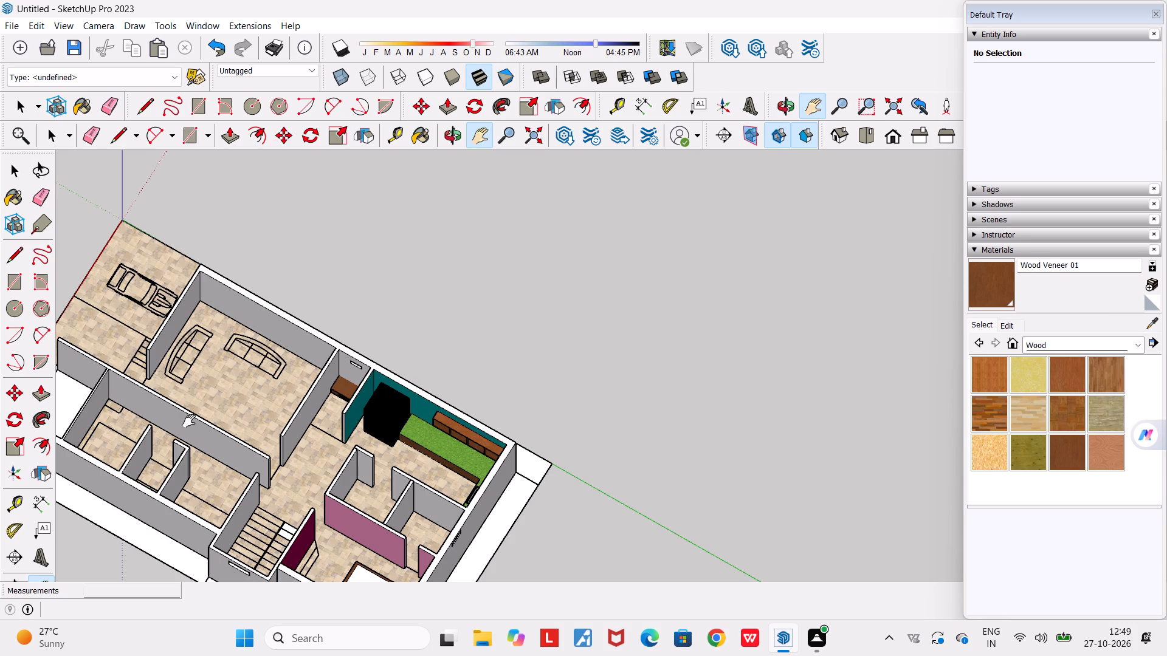
pyautogui.scroll(-10, 402, 420)
pyautogui.moveTo(352, 510); pyautogui.dragTo(369, 519, button='middle')
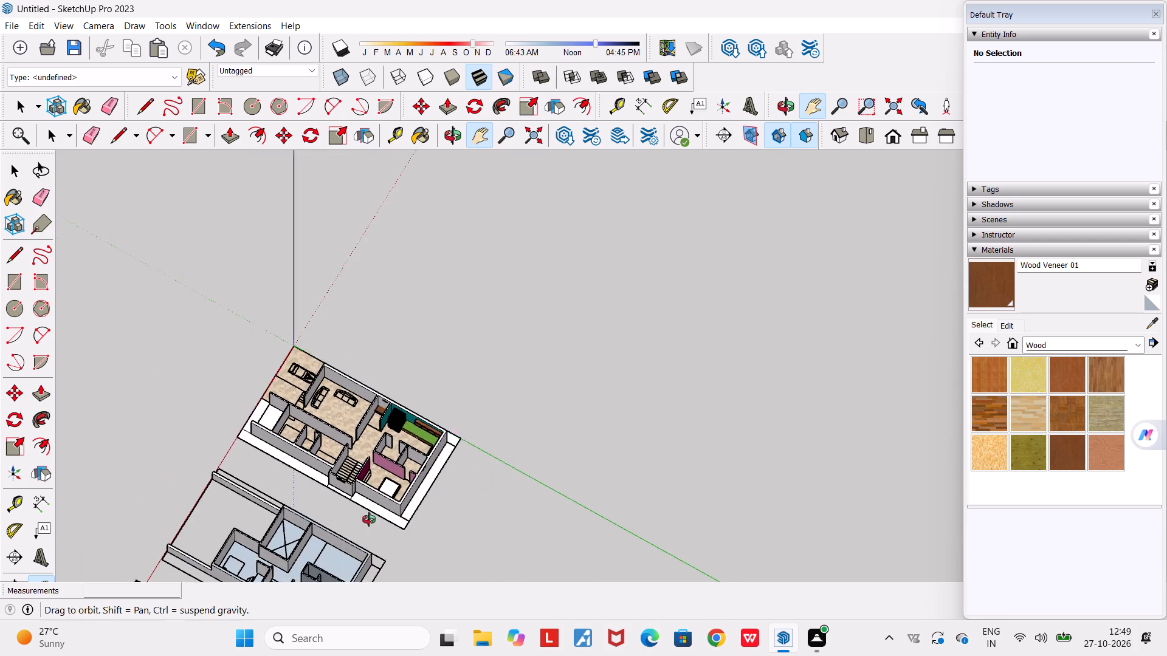
pyautogui.moveTo(369, 519); pyautogui.dragTo(591, 465, button='middle')
pyautogui.scroll(-20, 596, 458)
pyautogui.scroll(-3, 596, 458)
pyautogui.moveTo(507, 515); pyautogui.dragTo(532, 532, button='middle')
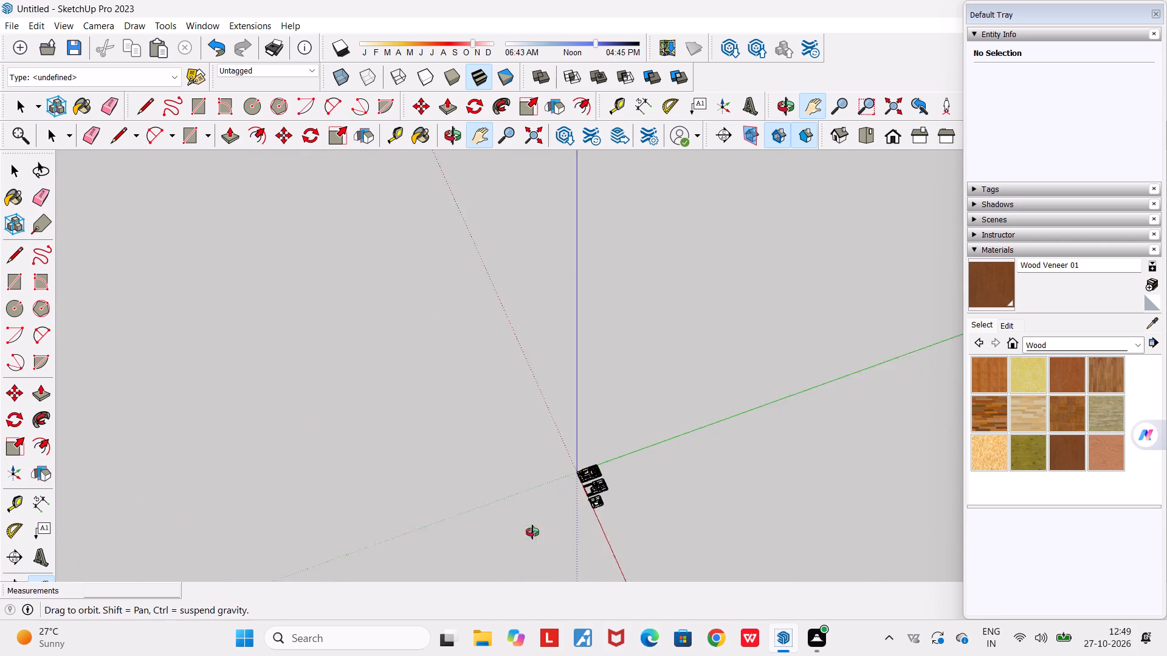
pyautogui.moveTo(532, 532); pyautogui.dragTo(881, 530, button='middle')
pyautogui.scroll(16, 704, 437)
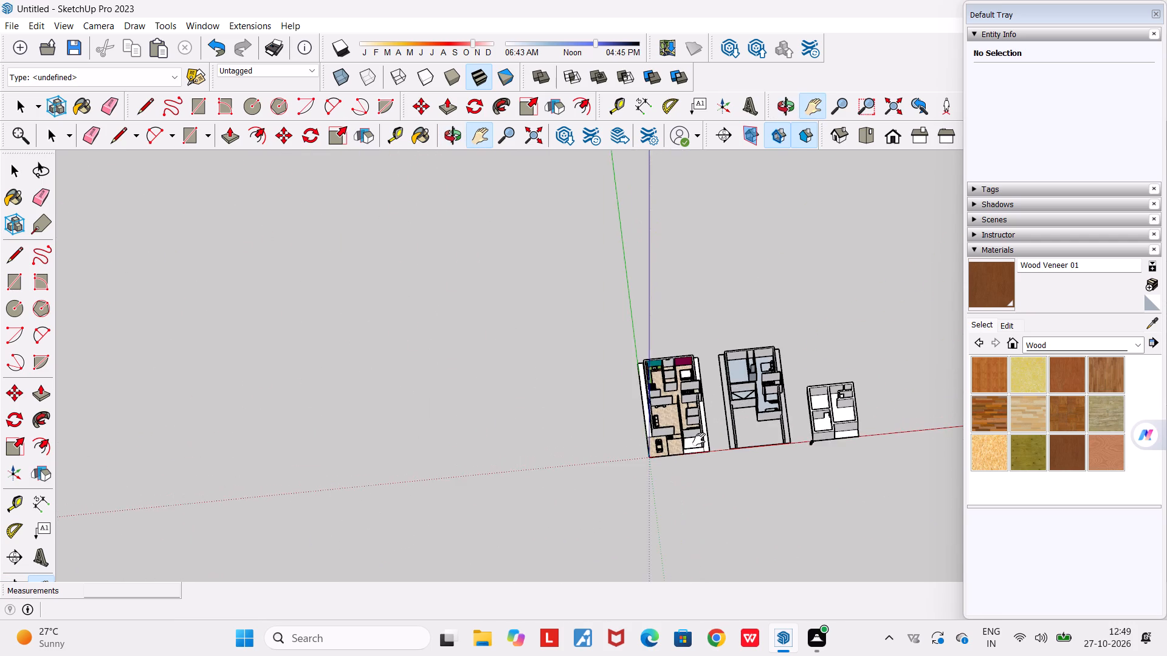
pyautogui.scroll(3, 699, 439)
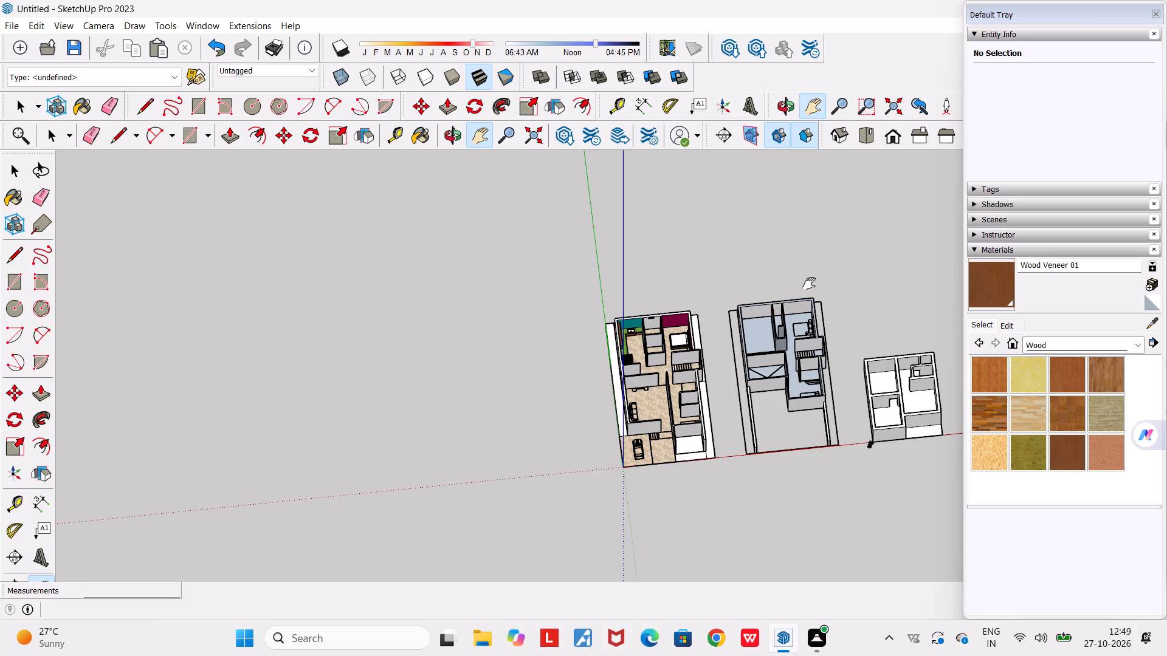
pyautogui.scroll(7, 676, 422)
pyautogui.moveTo(613, 265); pyautogui.dragTo(437, 212, button='middle')
pyautogui.scroll(1, 543, 231)
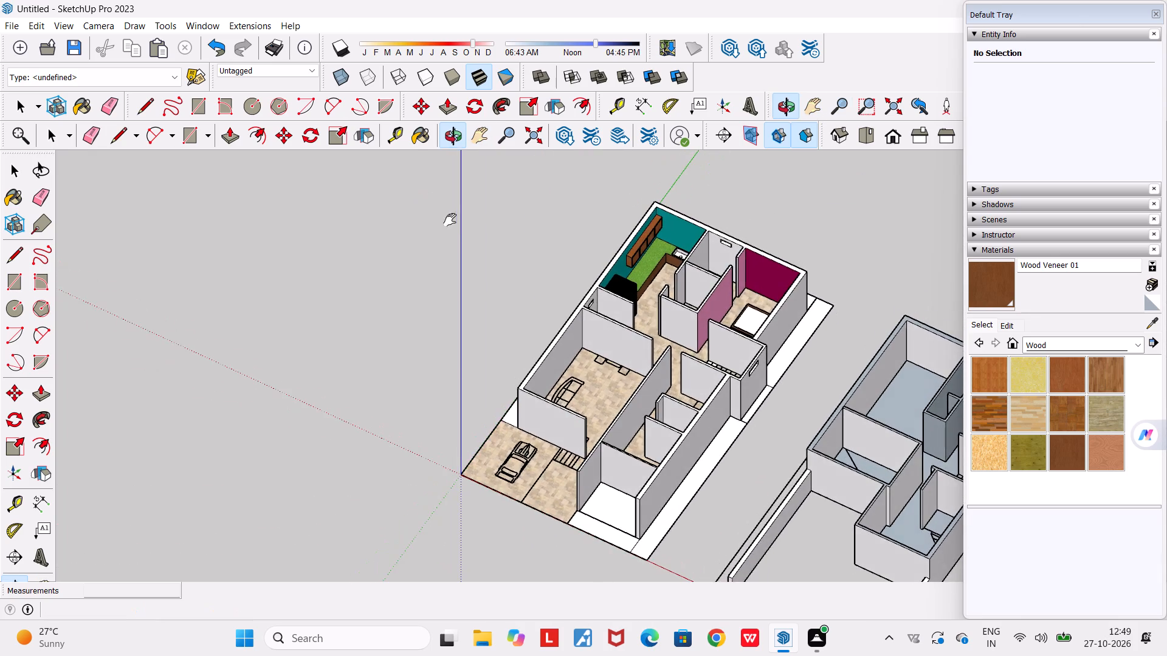
# Examine the maroon-walled bedroom from several angles, including the bed and the floor outlines beside it.
pyautogui.scroll(5, 565, 291)
pyautogui.moveTo(756, 345); pyautogui.dragTo(464, 386, button='middle')
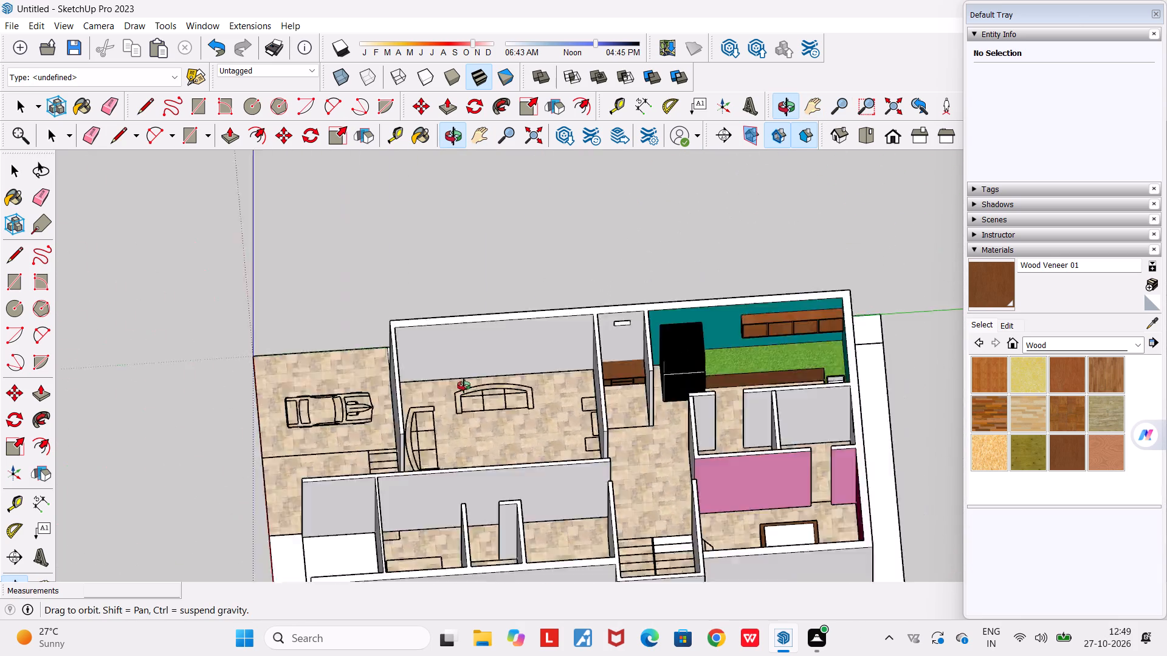
pyautogui.moveTo(464, 386); pyautogui.dragTo(0, 364, button='middle')
pyautogui.scroll(8, 377, 408)
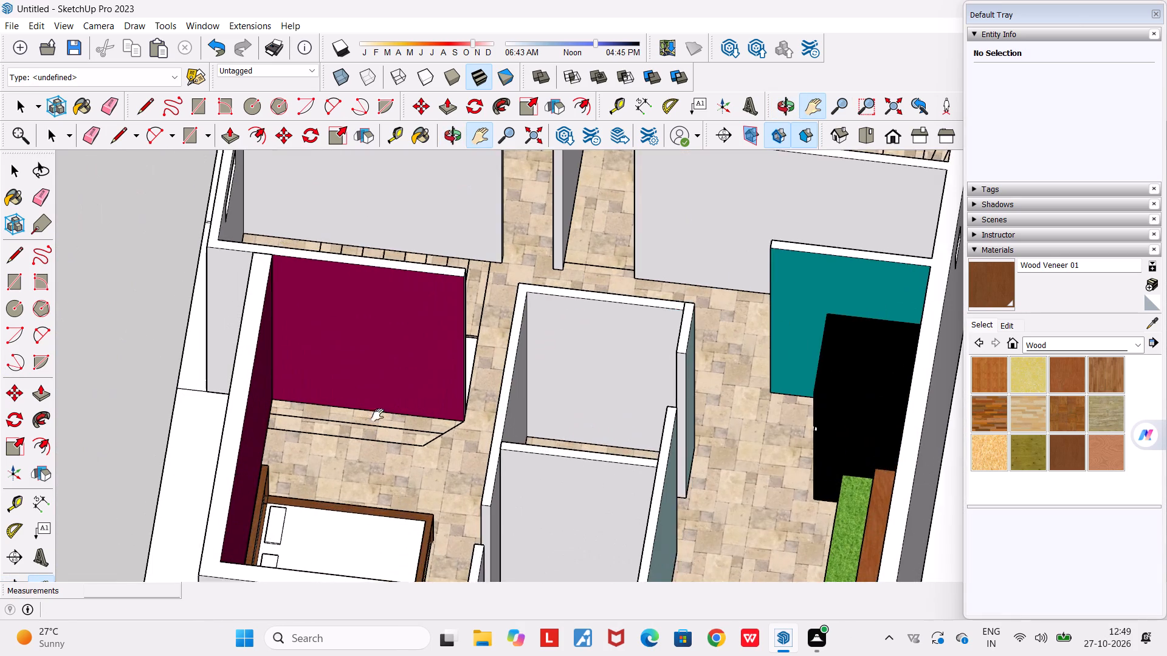
pyautogui.scroll(3, 382, 423)
pyautogui.moveTo(428, 445); pyautogui.dragTo(320, 419, button='middle')
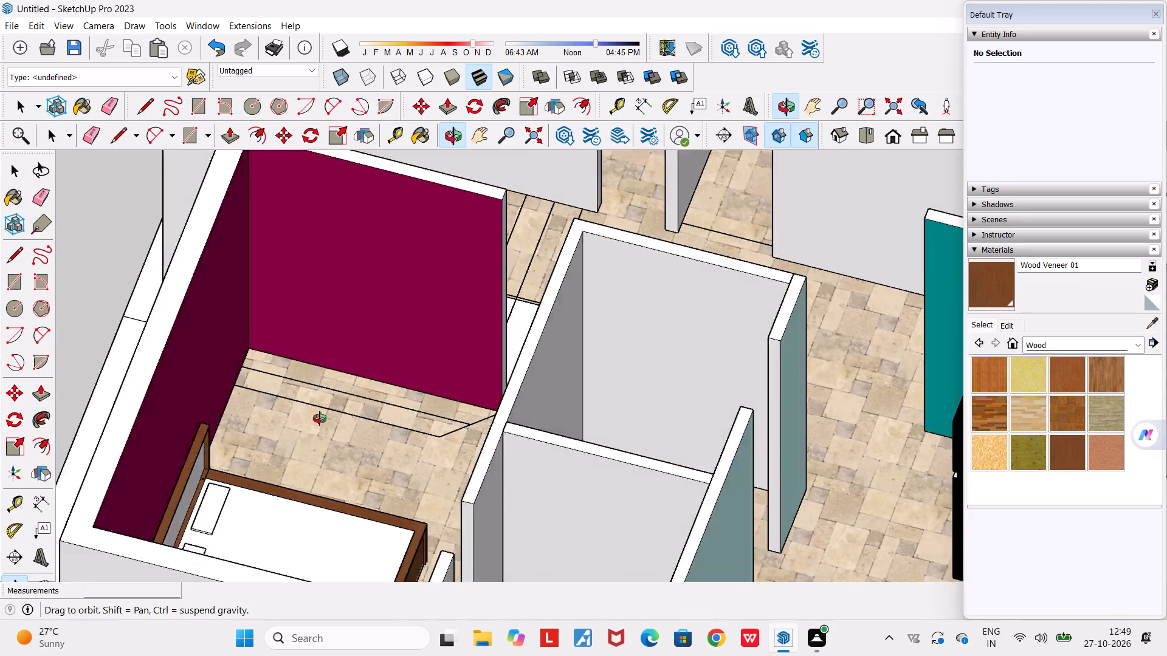
pyautogui.moveTo(320, 419); pyautogui.dragTo(46, 415, button='middle')
pyautogui.scroll(-3, 46, 415)
pyautogui.scroll(-6, 260, 334)
pyautogui.scroll(5, 230, 257)
pyautogui.moveTo(260, 287); pyautogui.dragTo(220, 344, button='middle')
pyautogui.scroll(-4, 220, 344)
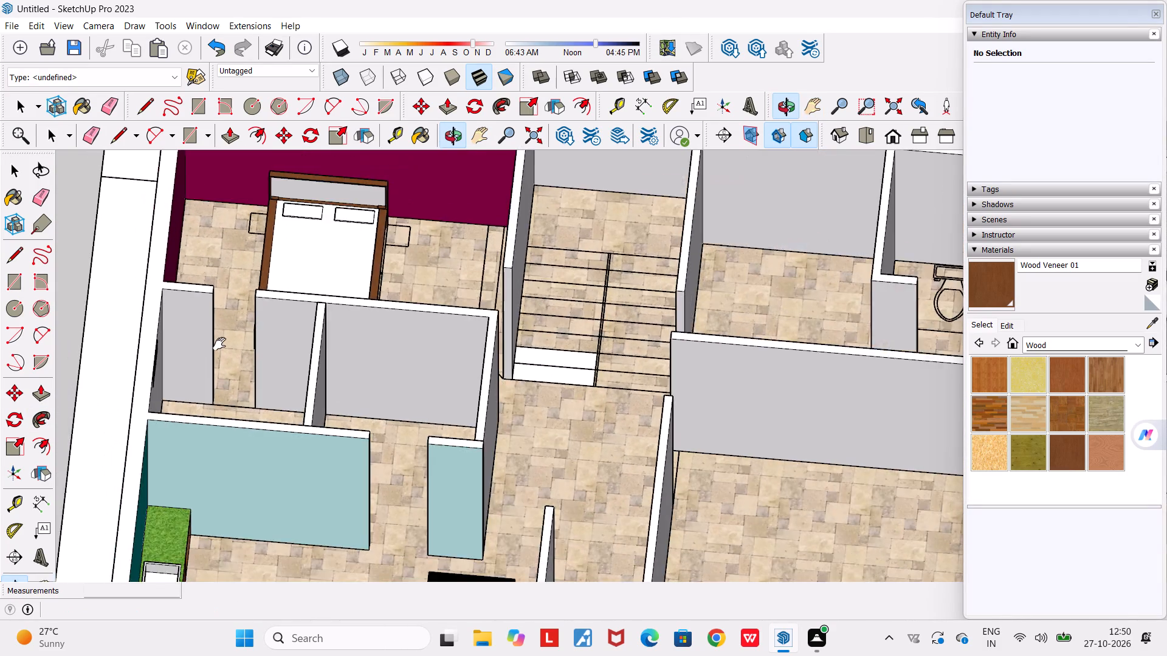
pyautogui.scroll(-5, 219, 344)
pyautogui.scroll(5, 237, 186)
pyautogui.moveTo(256, 255); pyautogui.dragTo(346, 281, button='middle')
pyautogui.scroll(1, 271, 262)
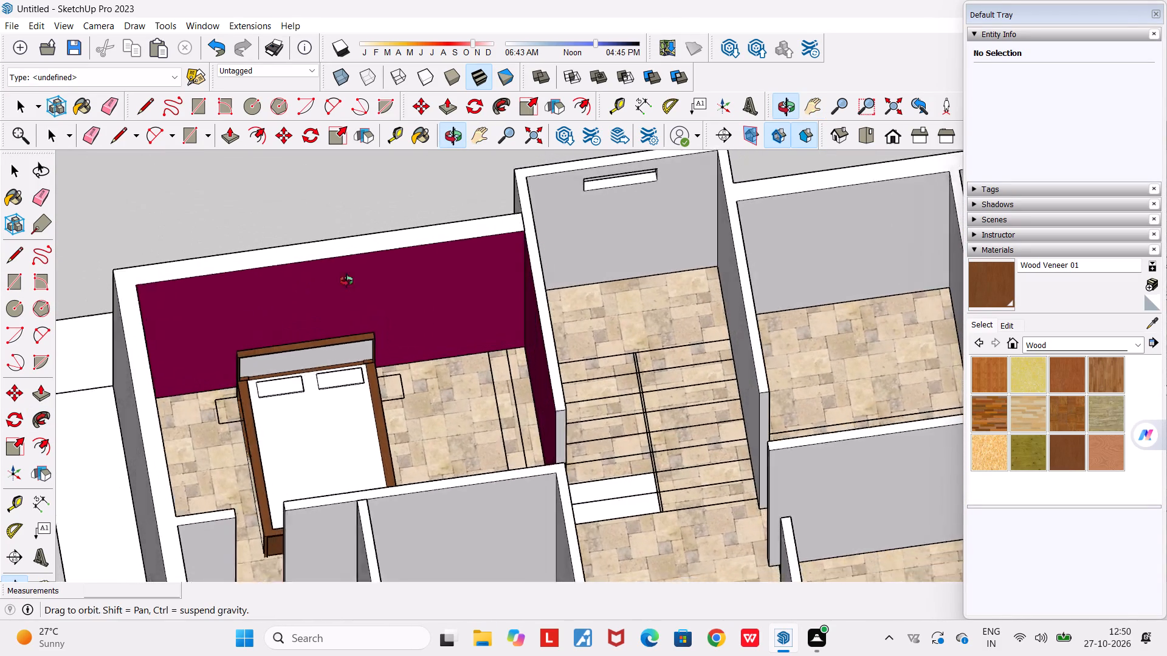
pyautogui.moveTo(346, 281); pyautogui.dragTo(372, 292, button='middle')
pyautogui.scroll(6, 272, 417)
pyautogui.moveTo(430, 461); pyautogui.dragTo(301, 454, button='middle')
pyautogui.scroll(4, 449, 380)
pyautogui.moveTo(513, 347); pyautogui.dragTo(506, 343, button='middle')
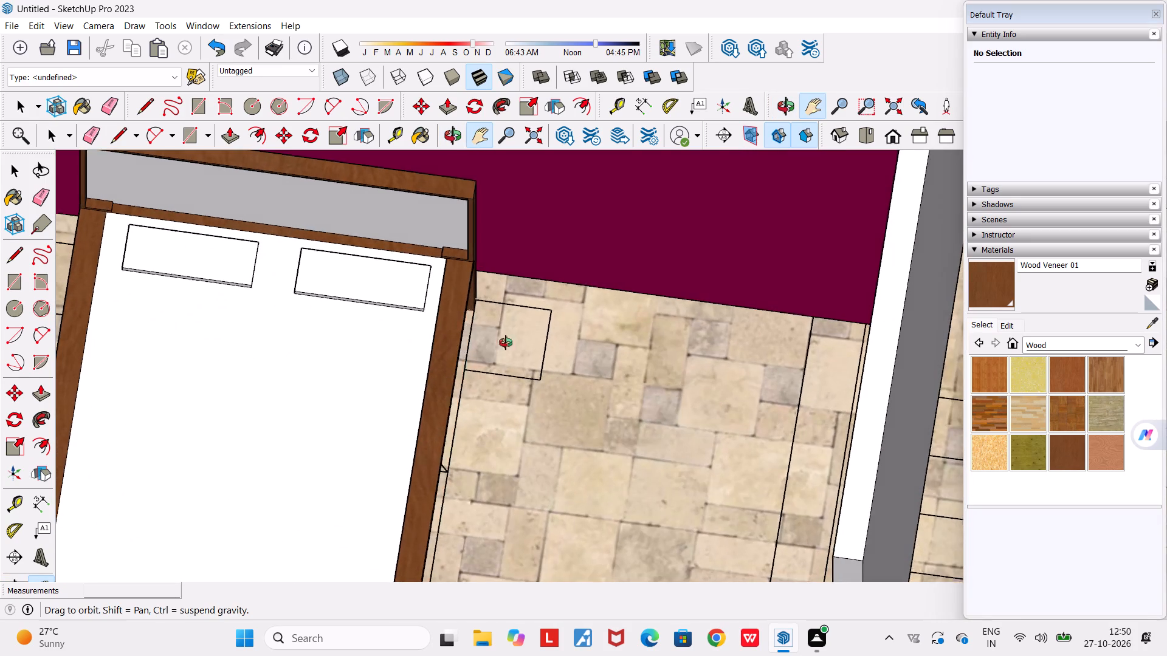
pyautogui.moveTo(506, 343); pyautogui.dragTo(412, 293, button='middle')
# Inspect the small square bedside outlines on both sides of the bed, close up and from above.
pyautogui.scroll(-5, 412, 293)
pyautogui.moveTo(485, 381); pyautogui.dragTo(532, 398, button='middle')
pyautogui.scroll(4, 424, 401)
pyautogui.scroll(5, 411, 350)
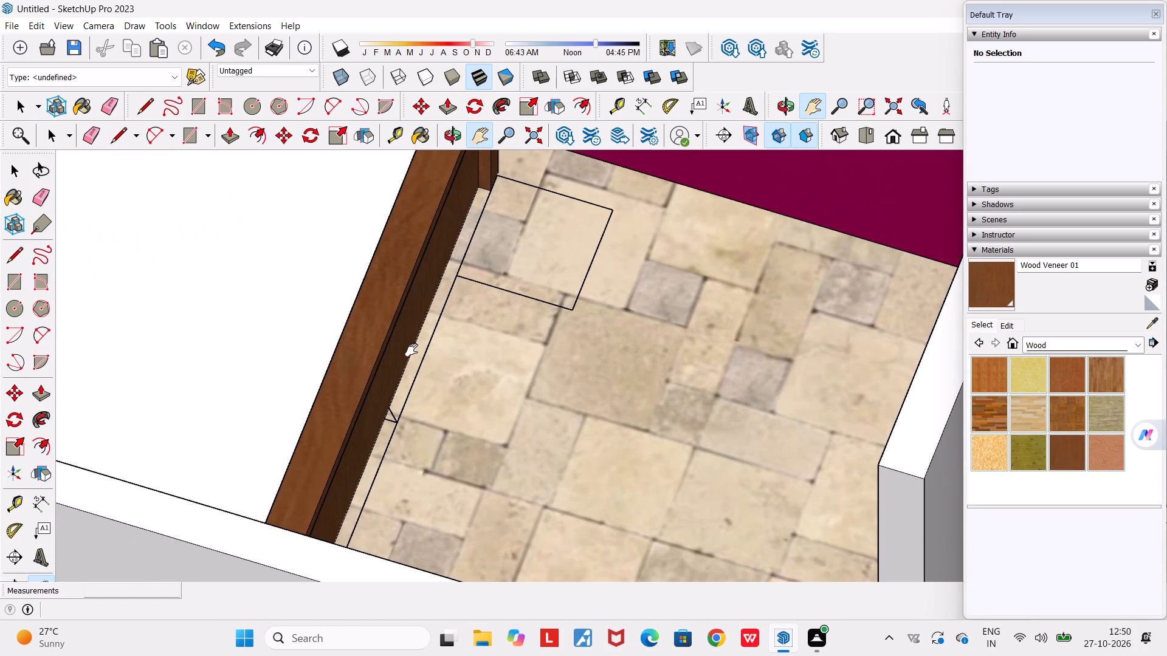
pyautogui.scroll(-4, 411, 350)
pyautogui.moveTo(431, 389); pyautogui.dragTo(494, 349, button='middle')
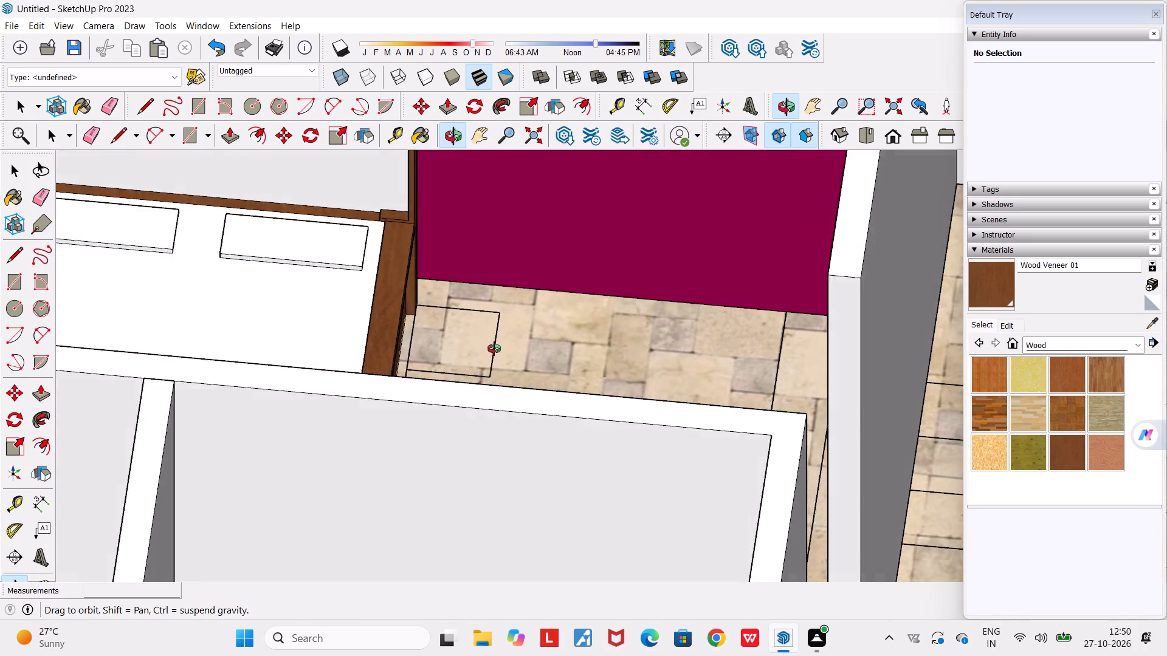
pyautogui.moveTo(494, 349); pyautogui.dragTo(514, 360, button='middle')
pyautogui.scroll(-8, 514, 360)
pyautogui.moveTo(335, 403); pyautogui.dragTo(385, 432, button='middle')
pyautogui.scroll(-1, 385, 432)
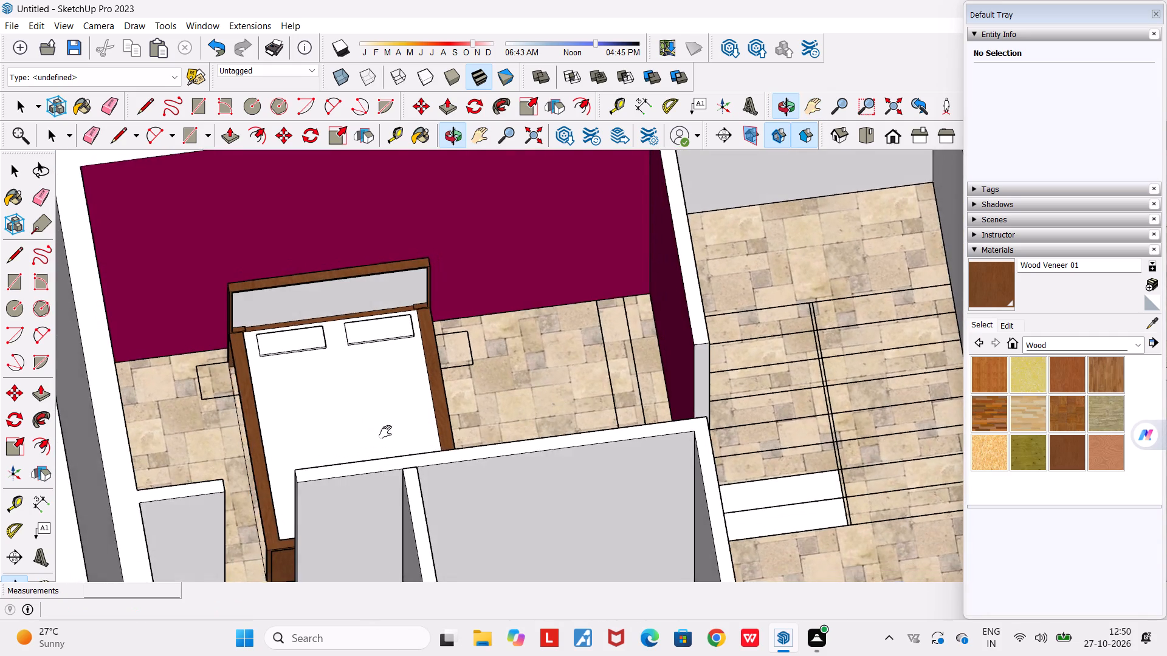
pyautogui.scroll(-1, 385, 432)
pyautogui.scroll(4, 278, 438)
pyautogui.moveTo(278, 438); pyautogui.dragTo(353, 412, button='middle')
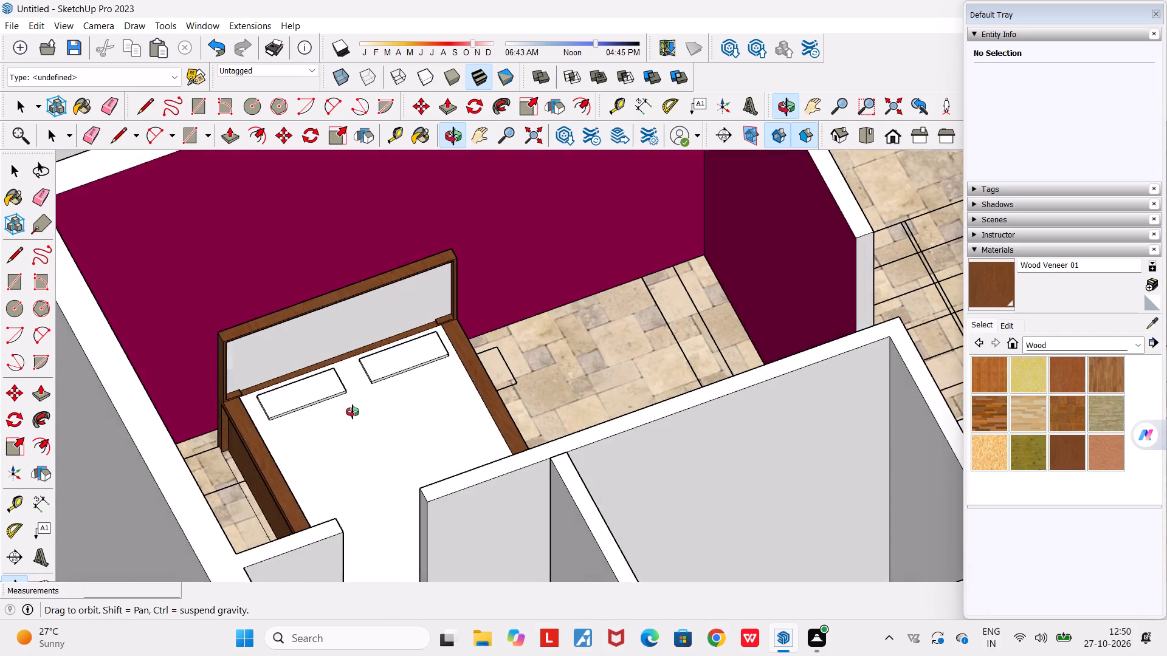
pyautogui.moveTo(353, 412); pyautogui.dragTo(252, 397, button='middle')
pyautogui.scroll(-3, 252, 397)
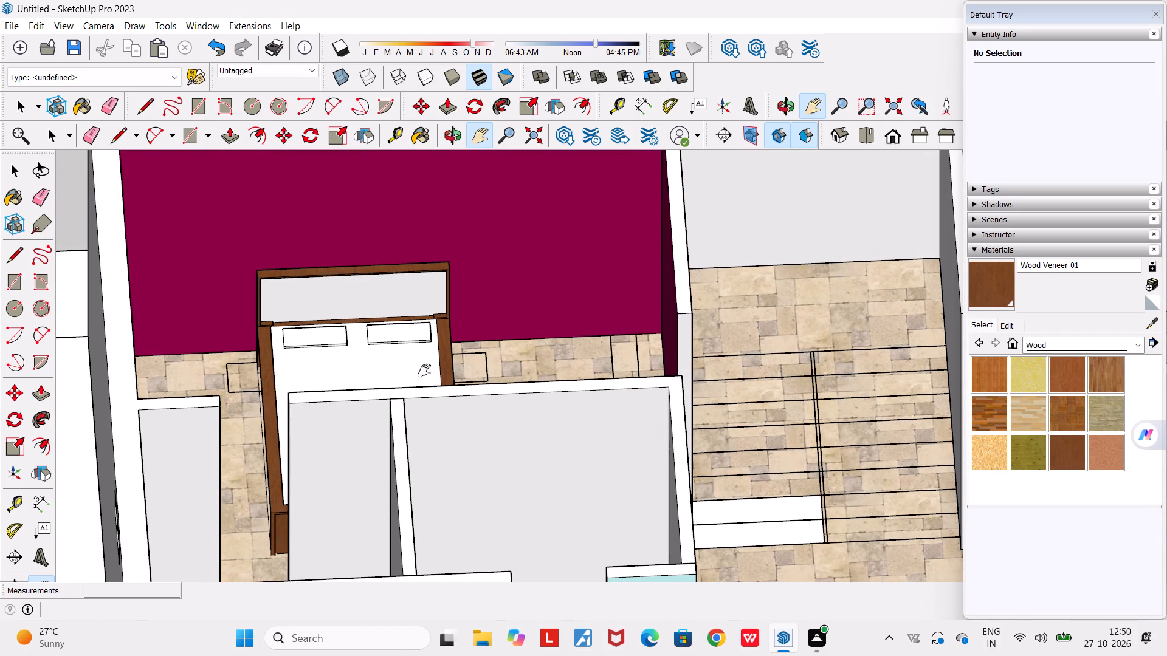
pyautogui.press('space')
pyautogui.moveTo(447, 349); pyautogui.dragTo(440, 419, button='middle')
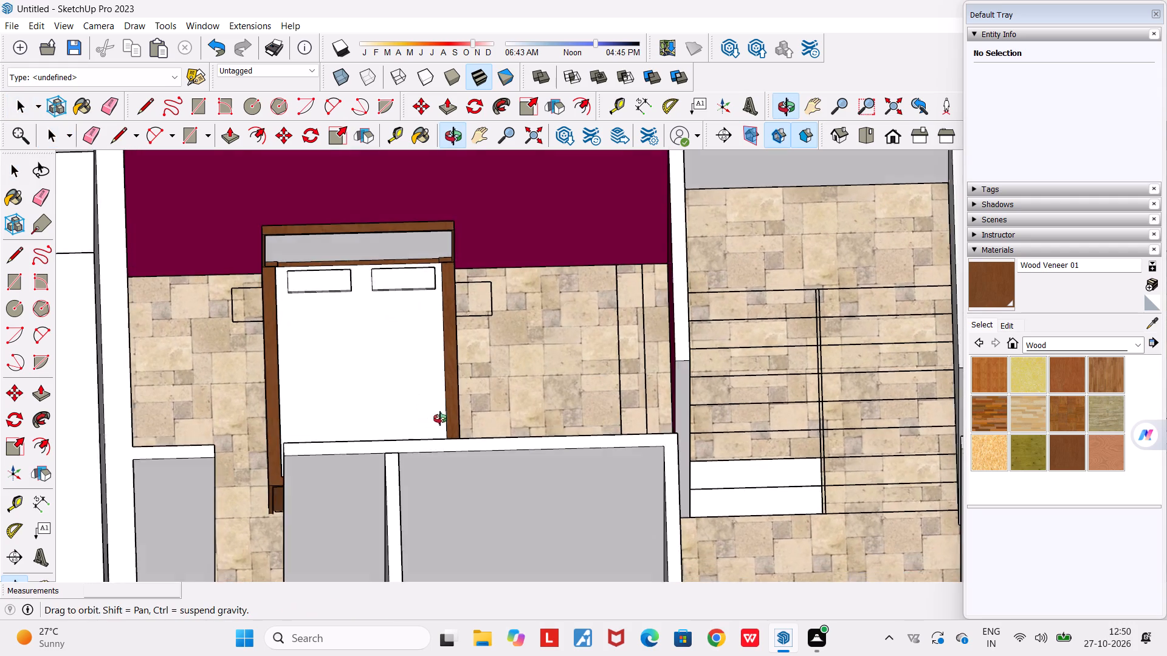
pyautogui.moveTo(440, 419); pyautogui.dragTo(439, 473, button='middle')
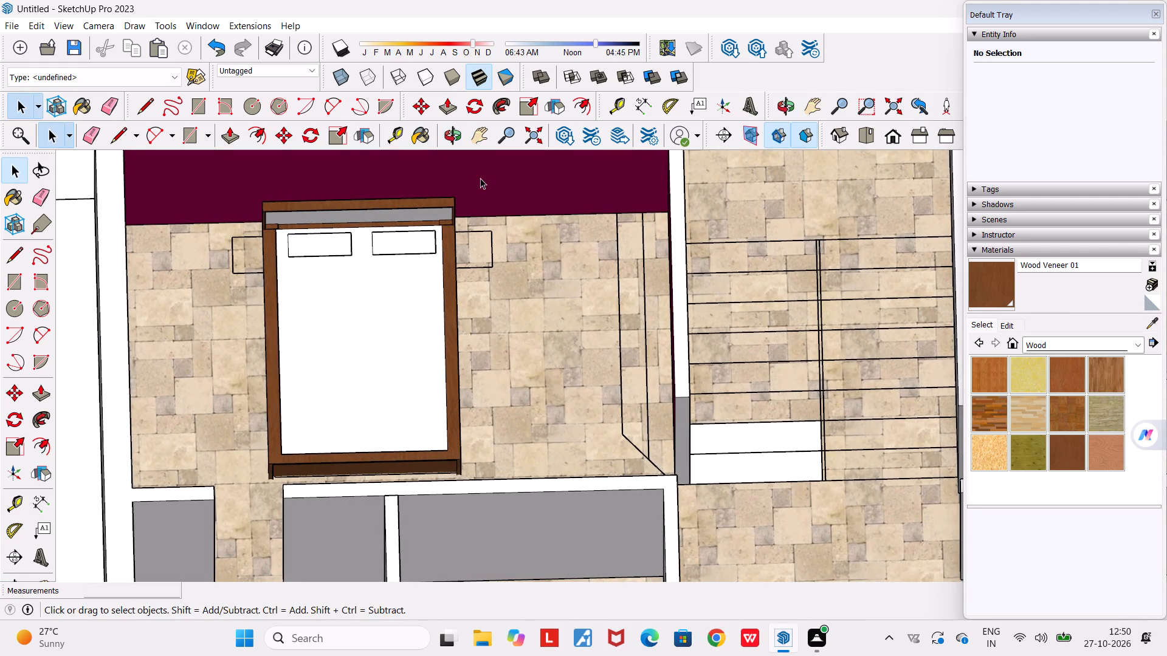
pyautogui.scroll(5, 456, 228)
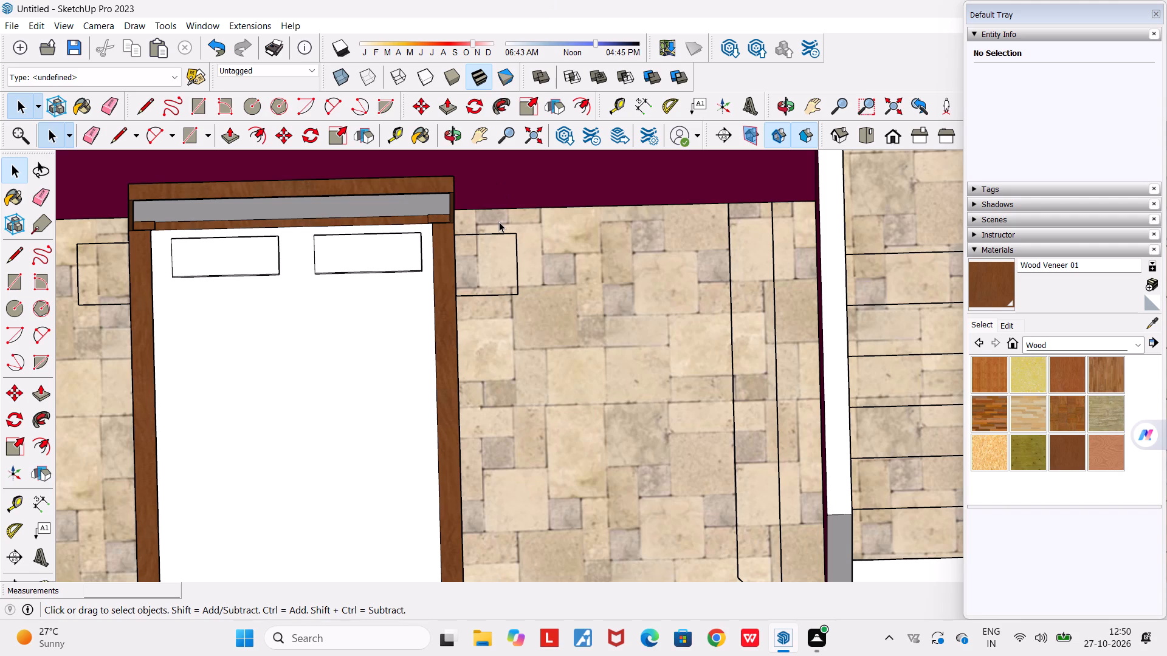
pyautogui.scroll(-2, 499, 222)
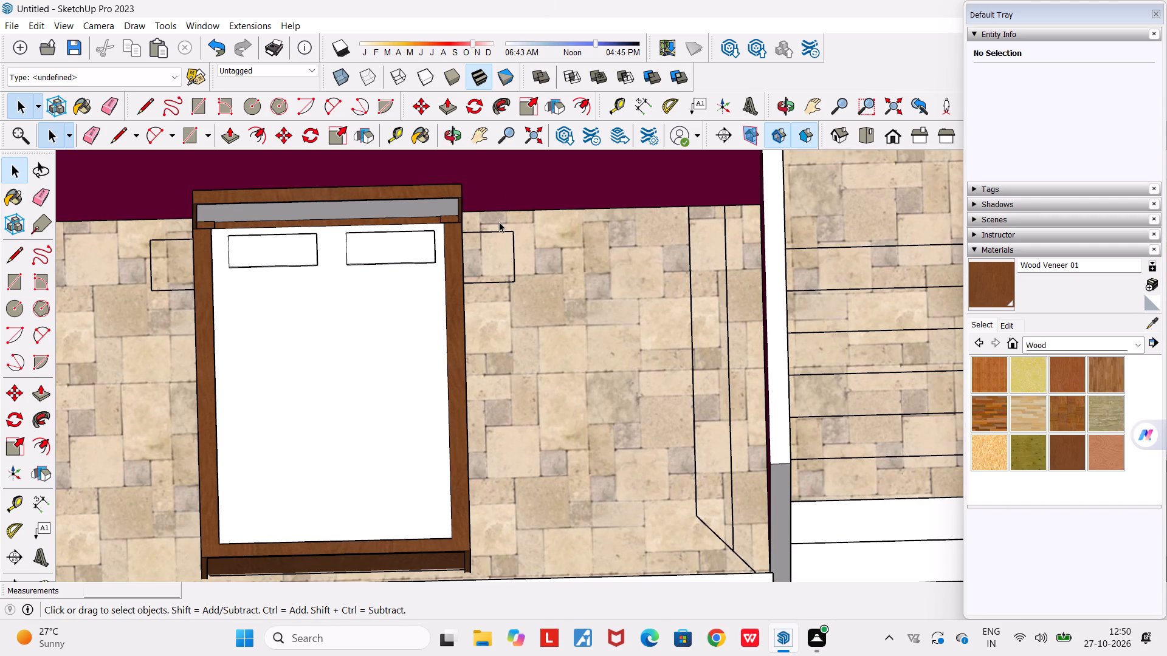
pyautogui.scroll(-4, 499, 222)
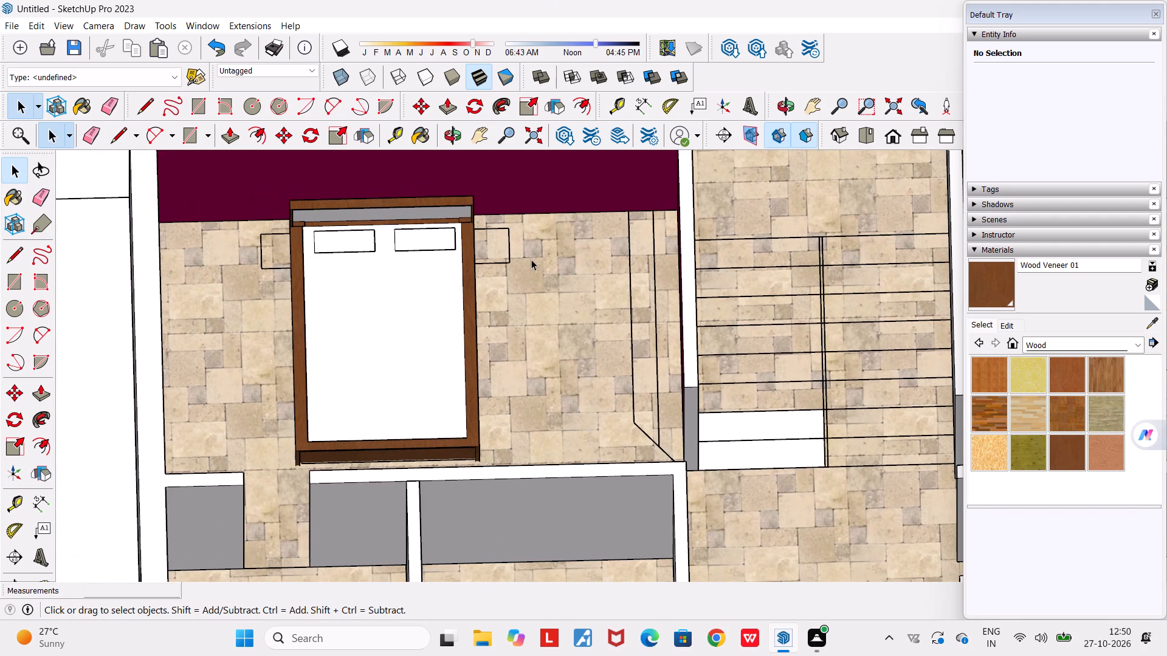
pyautogui.moveTo(513, 253); pyautogui.dragTo(266, 200, button='middle')
pyautogui.scroll(-9, 267, 202)
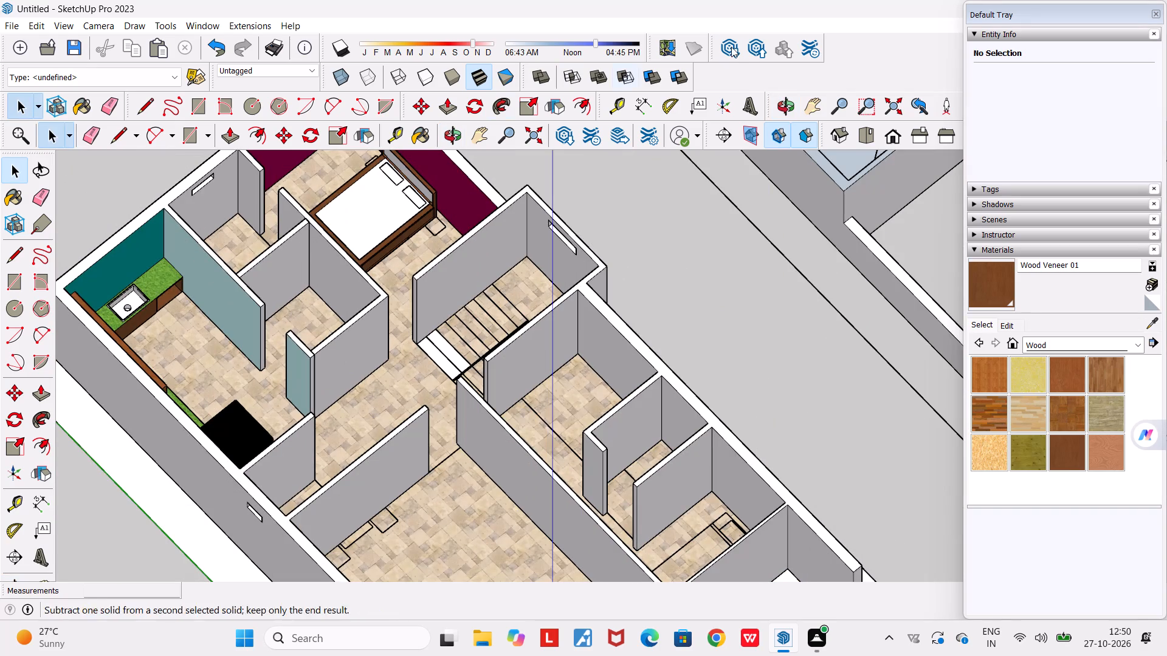
# Examine the bedroom's maroon walls and the space around the bed from the opposite side and from above.
pyautogui.click(816, 103)
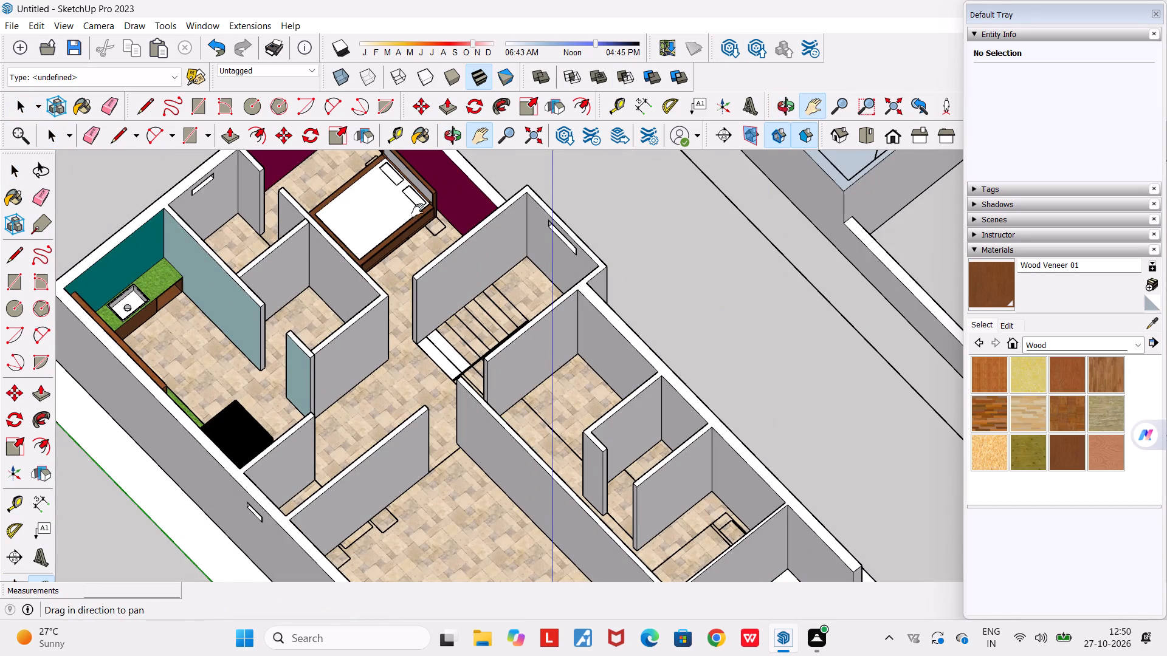
pyautogui.moveTo(418, 211); pyautogui.dragTo(614, 422)
pyautogui.scroll(6, 484, 327)
pyautogui.moveTo(488, 329); pyautogui.dragTo(453, 309, button='middle')
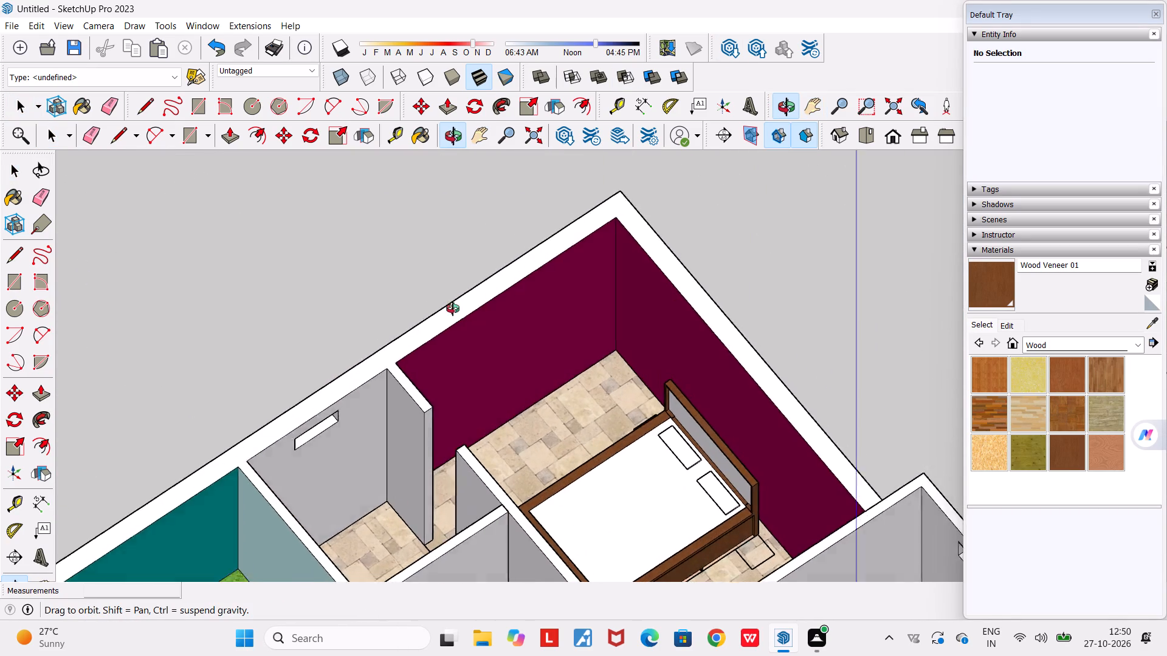
pyautogui.moveTo(453, 309); pyautogui.dragTo(281, 258, button='middle')
pyautogui.scroll(1, 543, 396)
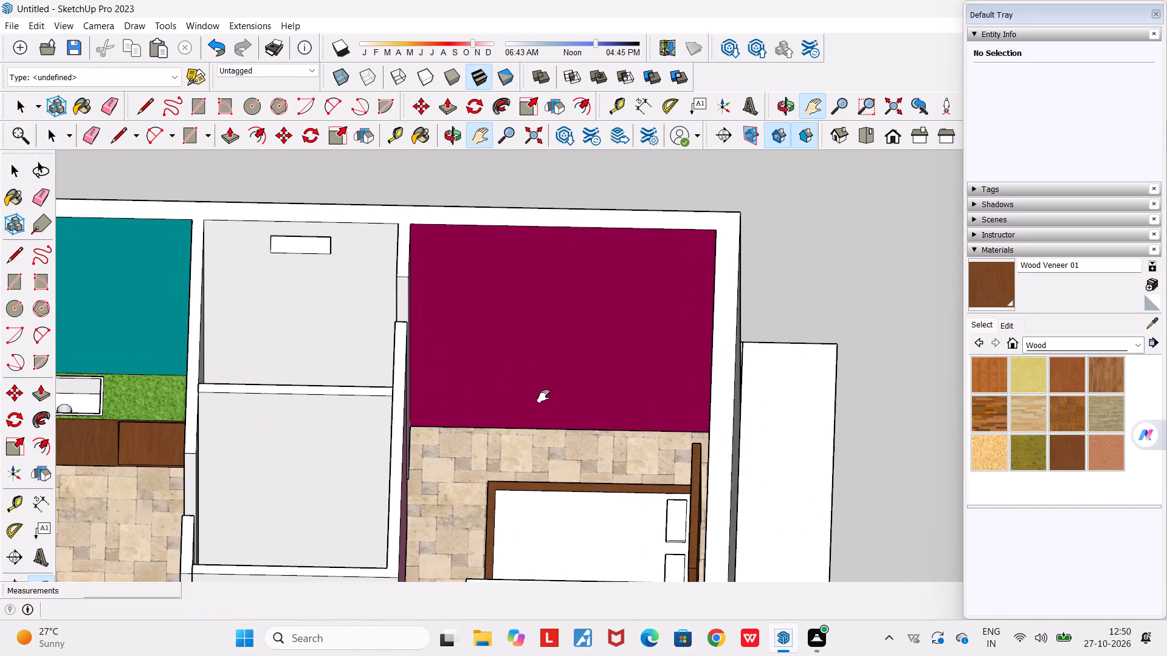
pyautogui.scroll(2, 543, 396)
pyautogui.moveTo(550, 399); pyautogui.dragTo(760, 477, button='middle')
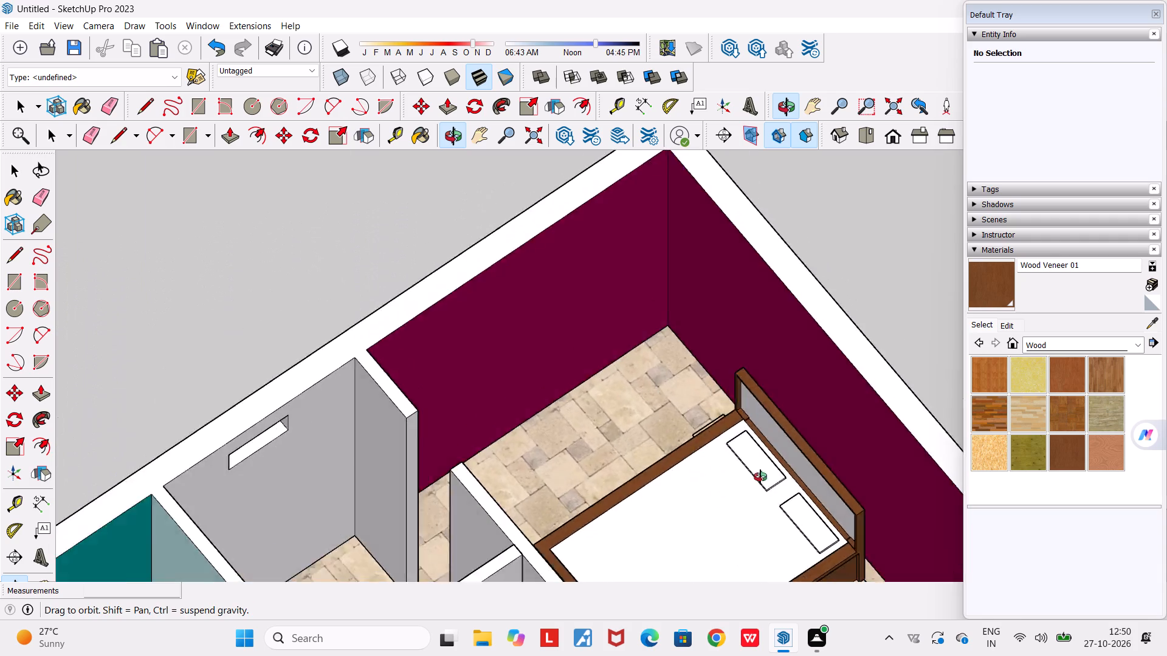
pyautogui.moveTo(760, 477); pyautogui.dragTo(842, 519, button='middle')
pyautogui.scroll(-6, 842, 519)
pyautogui.moveTo(866, 567); pyautogui.dragTo(949, 550, button='middle')
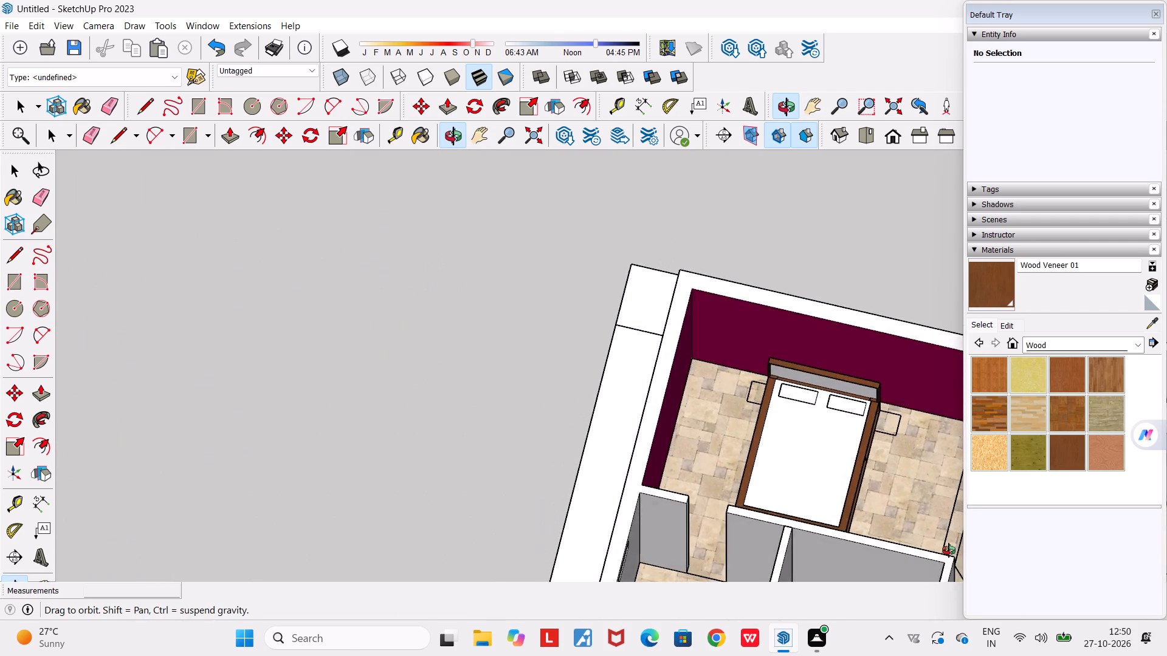
pyautogui.moveTo(949, 550); pyautogui.dragTo(949, 548, button='middle')
pyautogui.scroll(-6, 949, 548)
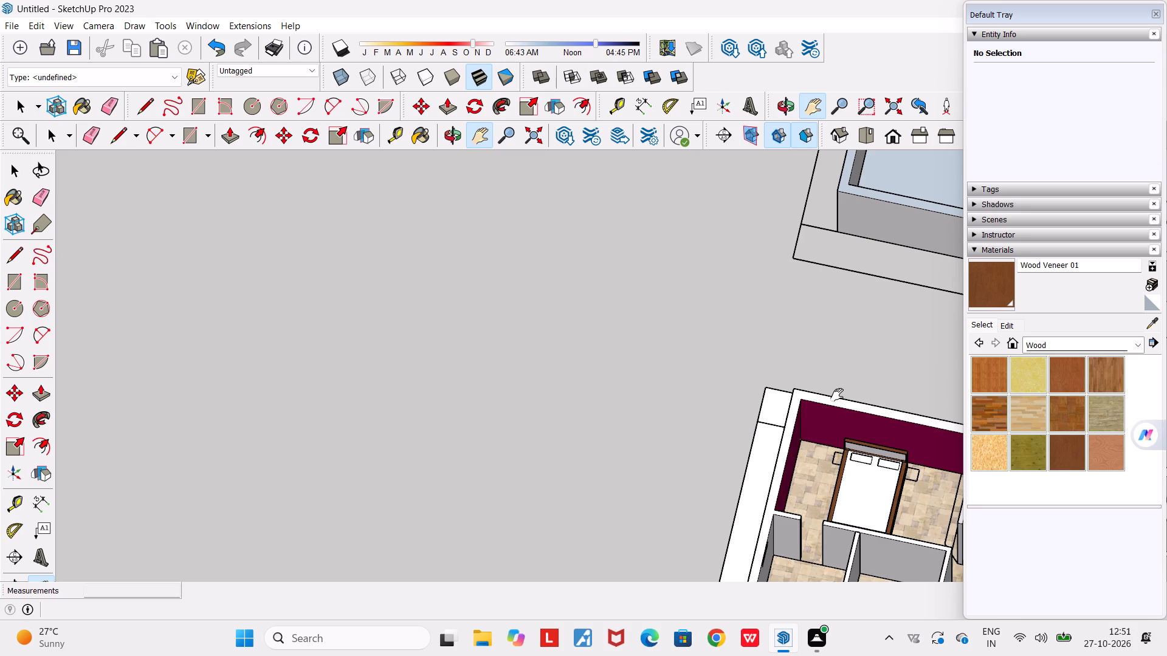
pyautogui.scroll(-2, 537, 313)
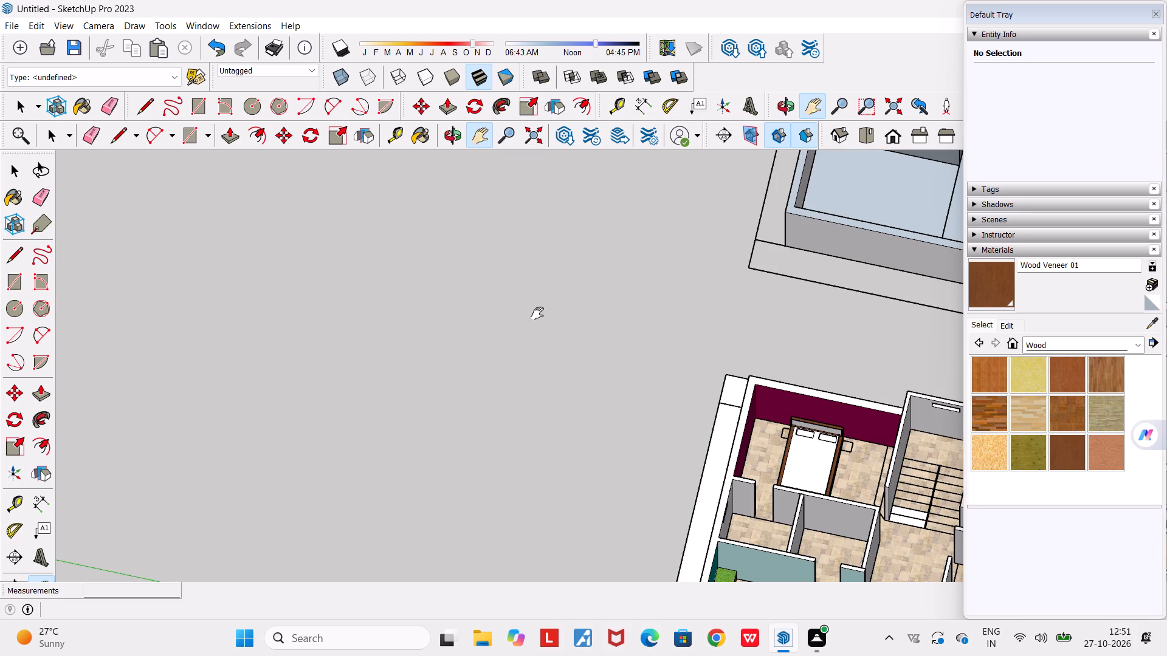
# Inspect the angled-end floor outline along the maroon wall beside the staircase close up.
pyautogui.moveTo(749, 380); pyautogui.dragTo(354, 293)
pyautogui.moveTo(503, 465); pyautogui.dragTo(655, 555, button='middle')
pyautogui.scroll(2, 545, 507)
pyautogui.moveTo(484, 465); pyautogui.dragTo(458, 392, button='middle')
pyautogui.scroll(4, 486, 521)
pyautogui.scroll(3, 520, 423)
pyautogui.moveTo(519, 431); pyautogui.dragTo(873, 432, button='middle')
pyautogui.scroll(1, 559, 451)
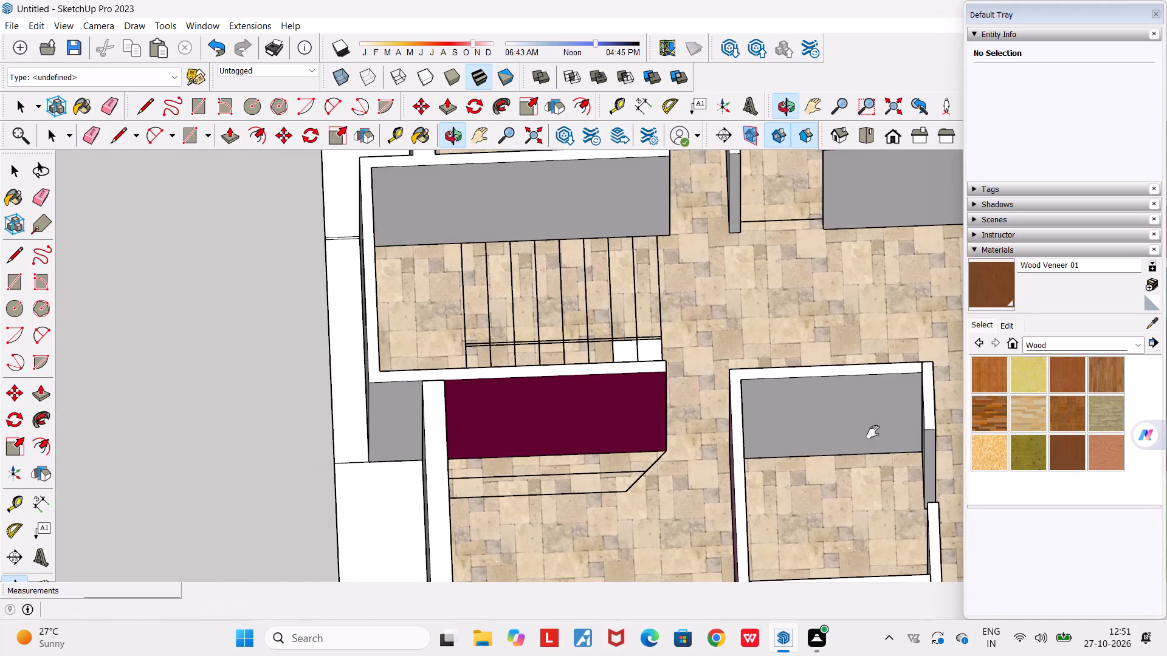
pyautogui.scroll(2, 581, 475)
pyautogui.moveTo(556, 465); pyautogui.dragTo(540, 409, button='middle')
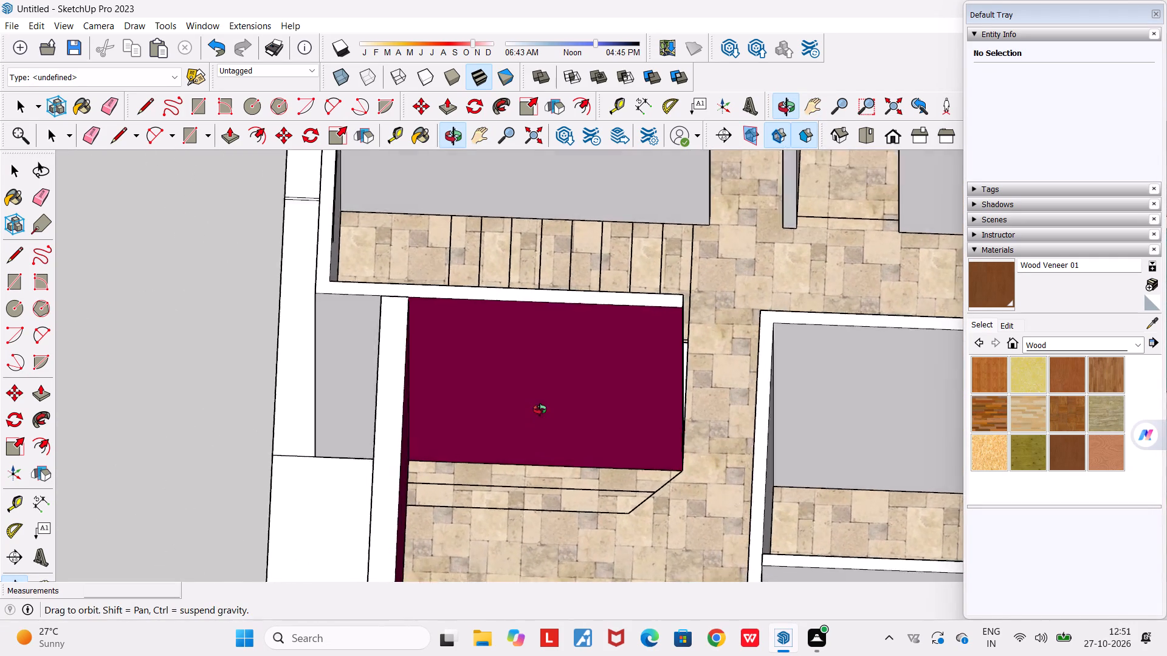
pyautogui.moveTo(540, 409); pyautogui.dragTo(538, 399, button='middle')
pyautogui.scroll(4, 574, 495)
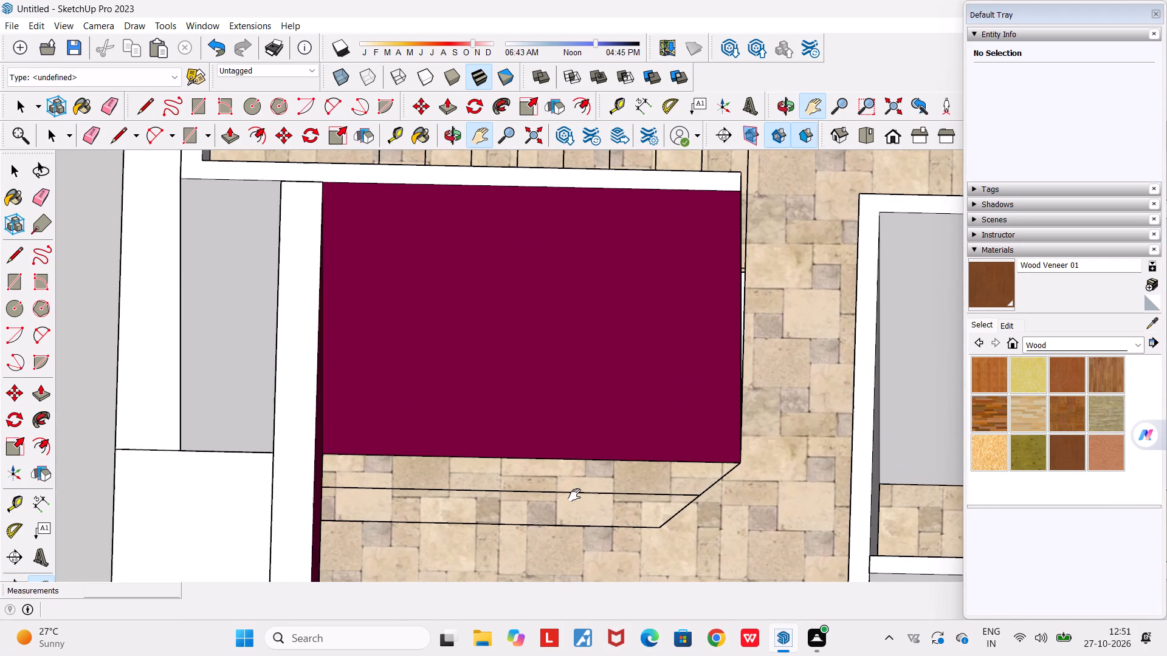
# Examine the angled-end floor outline by the staircase, and the house layout across to the teal-walled kitchen.
pyautogui.scroll(-2, 574, 495)
pyautogui.scroll(3, 574, 495)
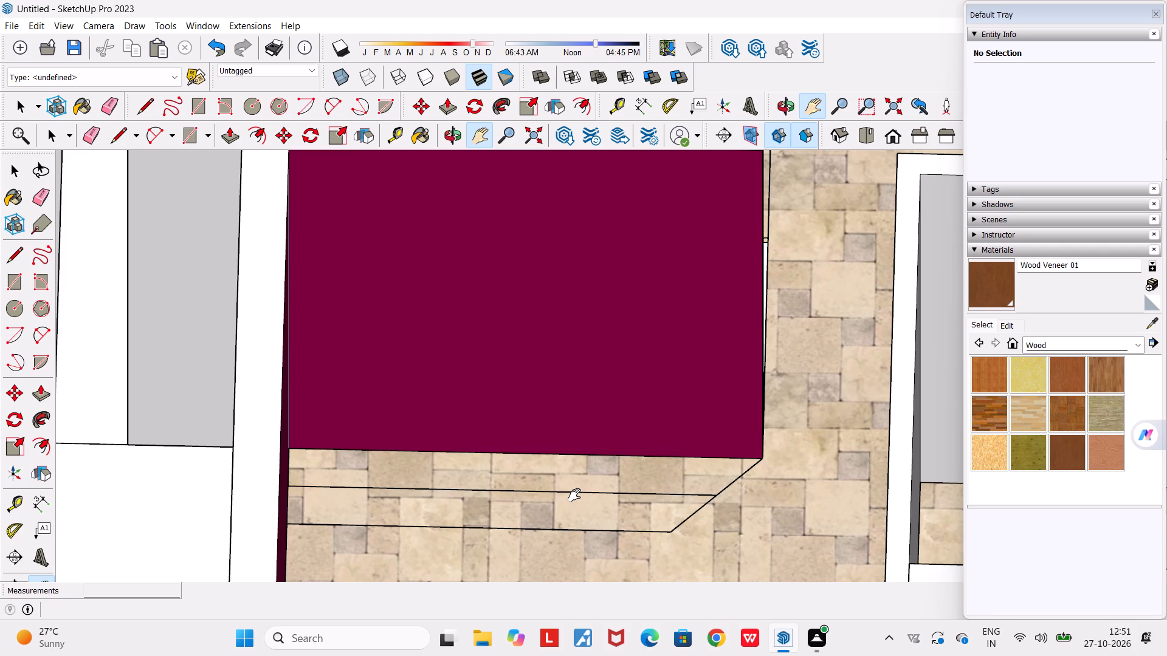
pyautogui.scroll(-9, 574, 495)
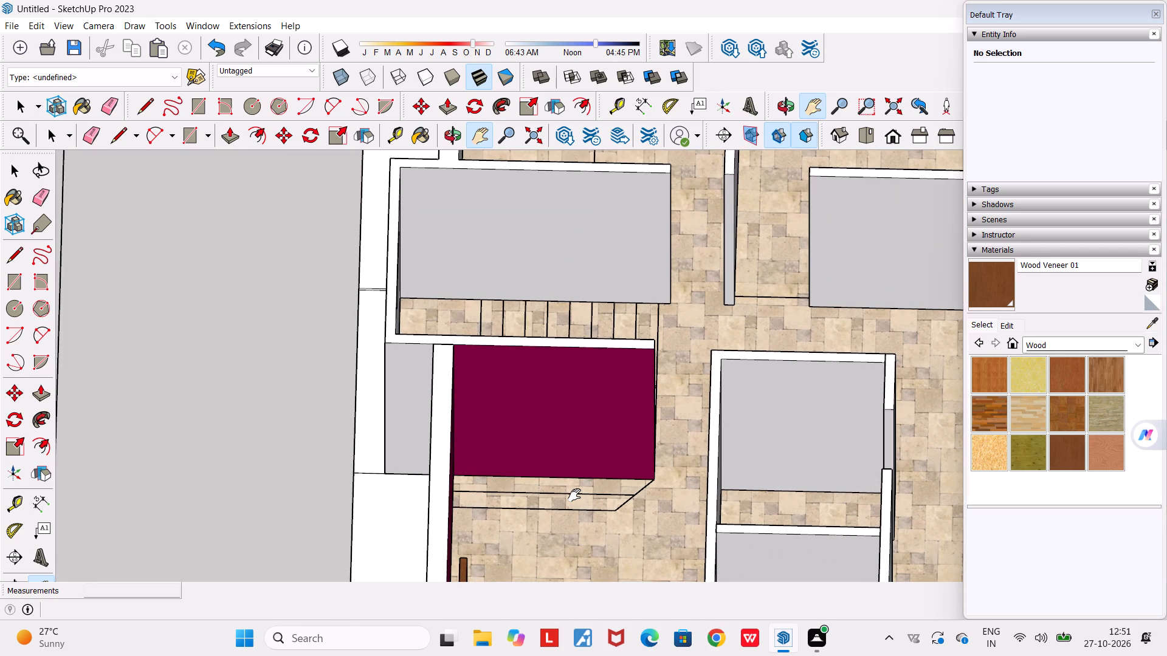
pyautogui.scroll(-4, 574, 495)
pyautogui.moveTo(597, 556); pyautogui.dragTo(385, 537, button='middle')
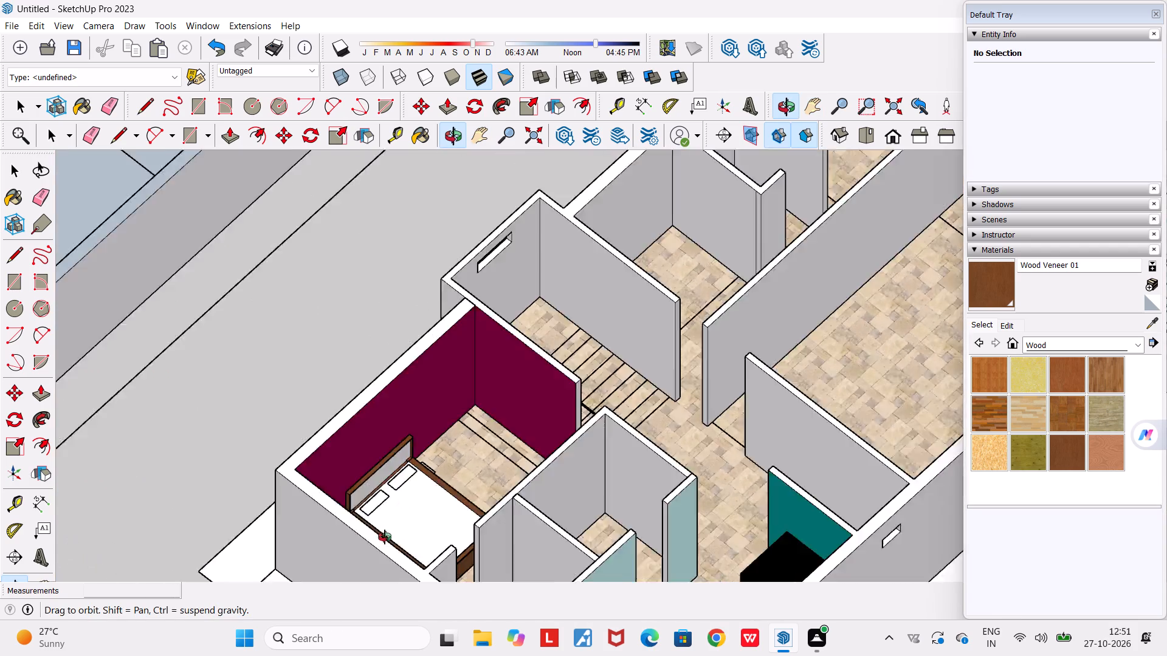
pyautogui.moveTo(385, 537); pyautogui.dragTo(308, 522, button='middle')
pyautogui.moveTo(536, 517); pyautogui.dragTo(0, 361, button='middle')
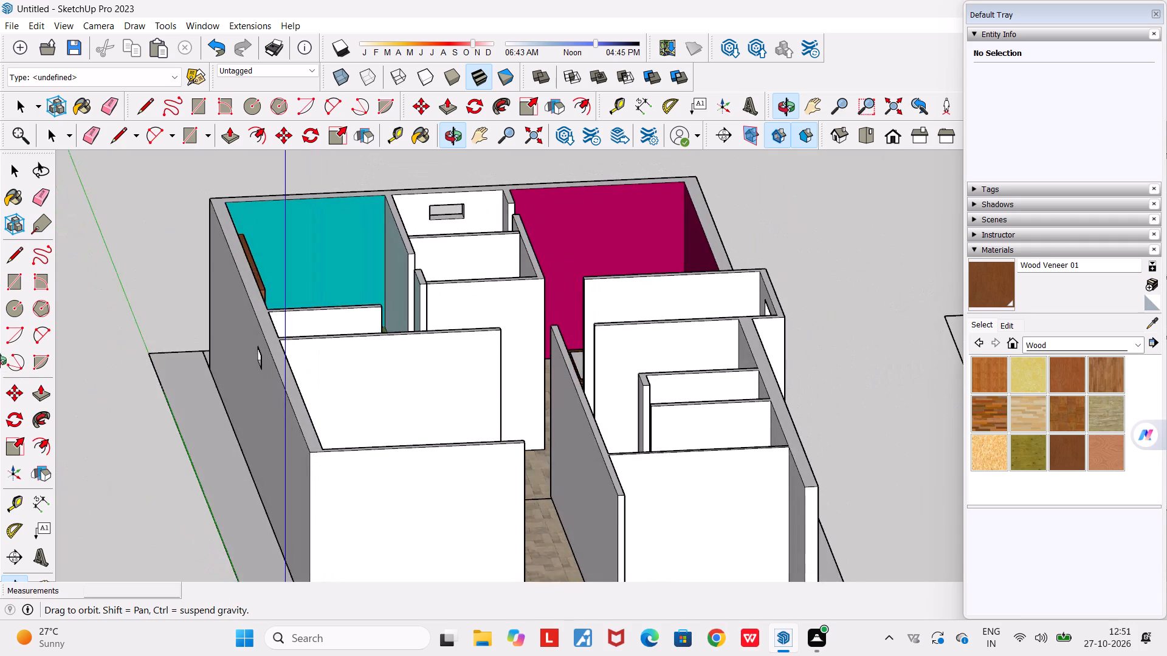
pyautogui.moveTo(0, 361); pyautogui.dragTo(0, 374, button='middle')
pyautogui.scroll(-3, 0, 374)
pyautogui.moveTo(643, 366); pyautogui.dragTo(546, 480, button='middle')
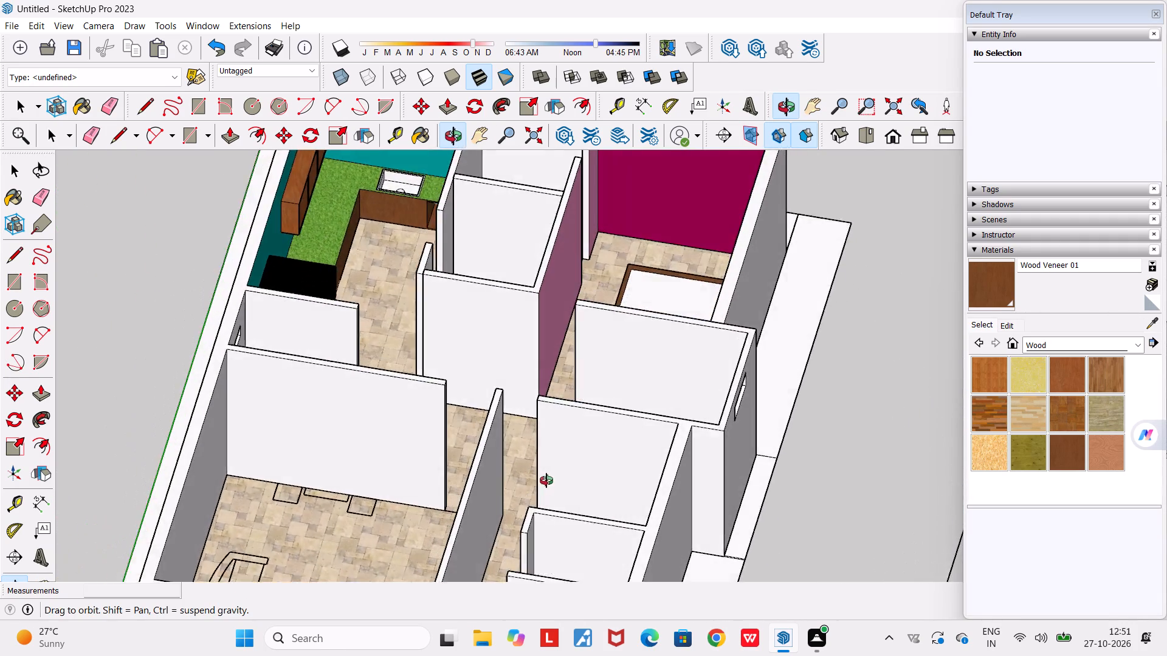
pyautogui.moveTo(546, 480); pyautogui.dragTo(547, 481, button='middle')
pyautogui.scroll(-4, 547, 481)
pyautogui.moveTo(471, 380); pyautogui.dragTo(580, 465)
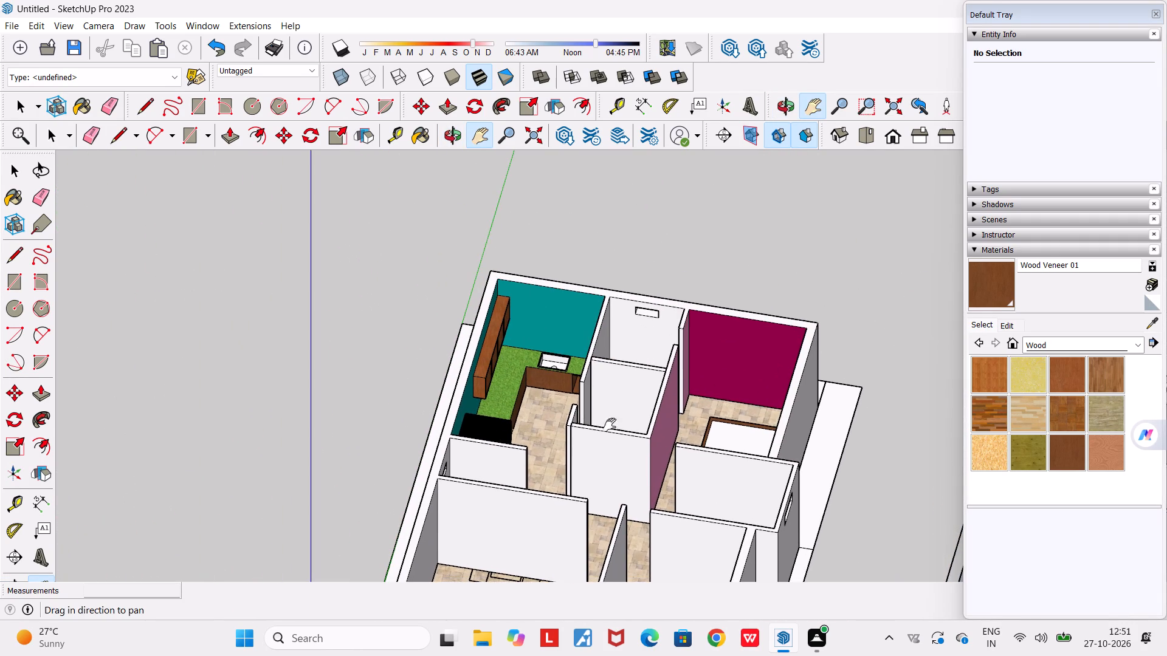
# Examine the maroon bedroom from above, focusing on the floor strip between the maroon wall and the side of the bed.
pyautogui.moveTo(666, 365); pyautogui.dragTo(756, 369, button='middle')
pyautogui.scroll(1, 756, 369)
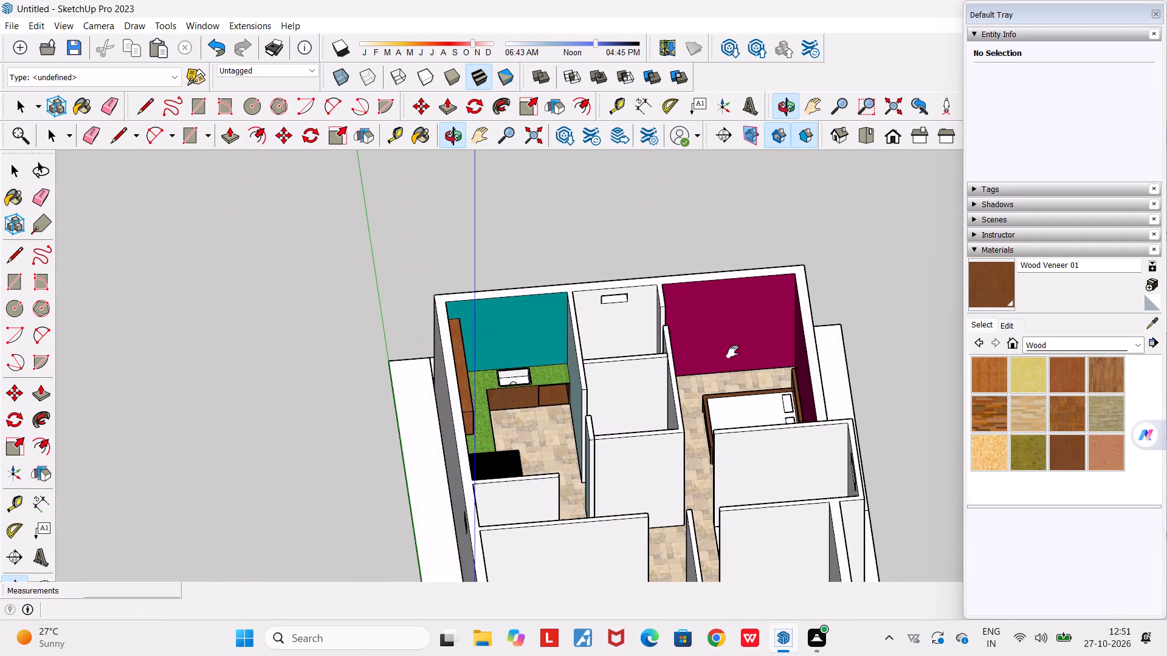
pyautogui.moveTo(664, 304); pyautogui.dragTo(527, 294)
pyautogui.moveTo(643, 430); pyautogui.dragTo(608, 437, button='middle')
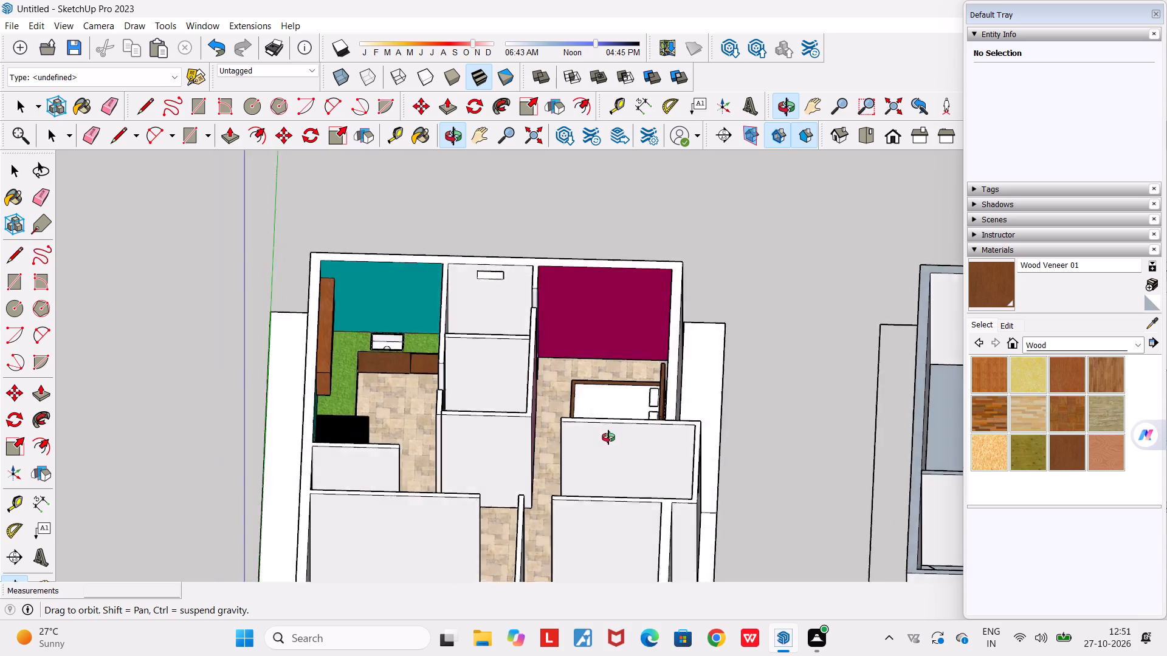
pyautogui.moveTo(608, 437); pyautogui.dragTo(618, 442, button='middle')
pyautogui.scroll(5, 621, 396)
pyautogui.moveTo(600, 332); pyautogui.dragTo(583, 321, button='middle')
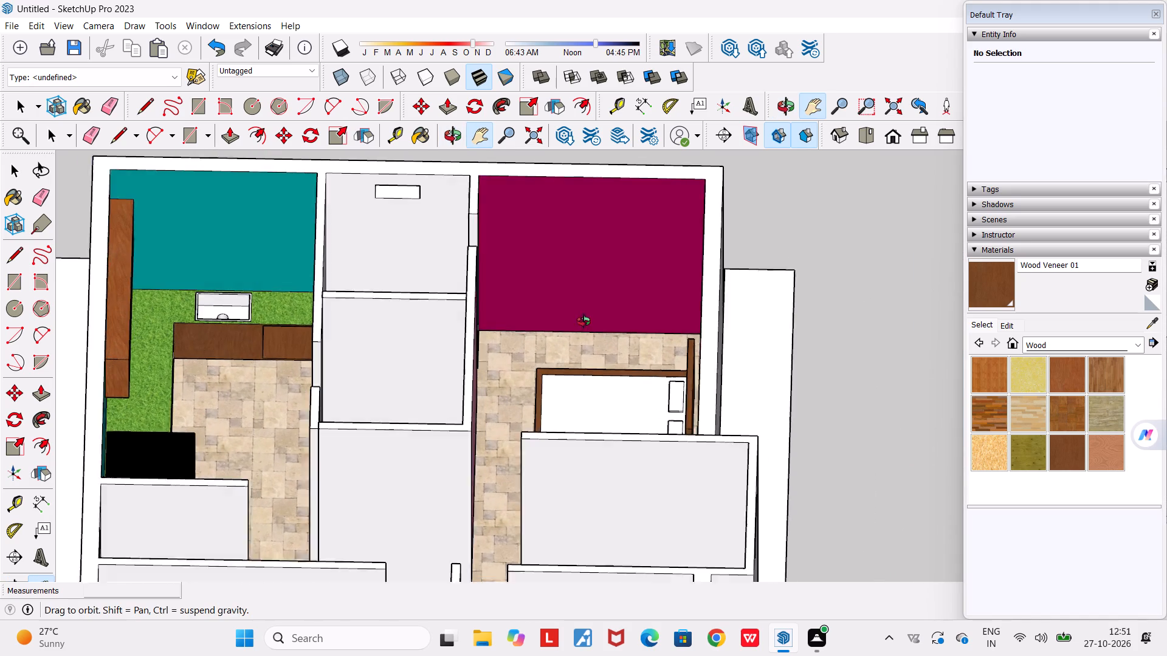
pyautogui.moveTo(583, 321); pyautogui.dragTo(592, 304, button='middle')
pyautogui.scroll(6, 614, 256)
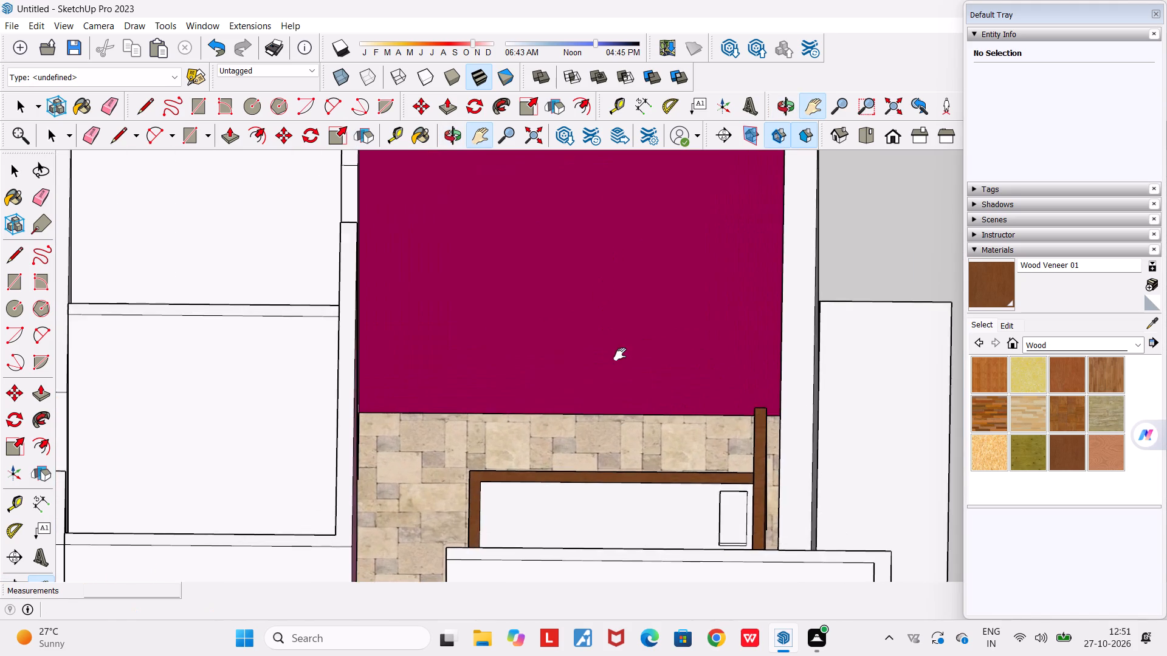
pyautogui.moveTo(639, 366); pyautogui.dragTo(649, 434, button='middle')
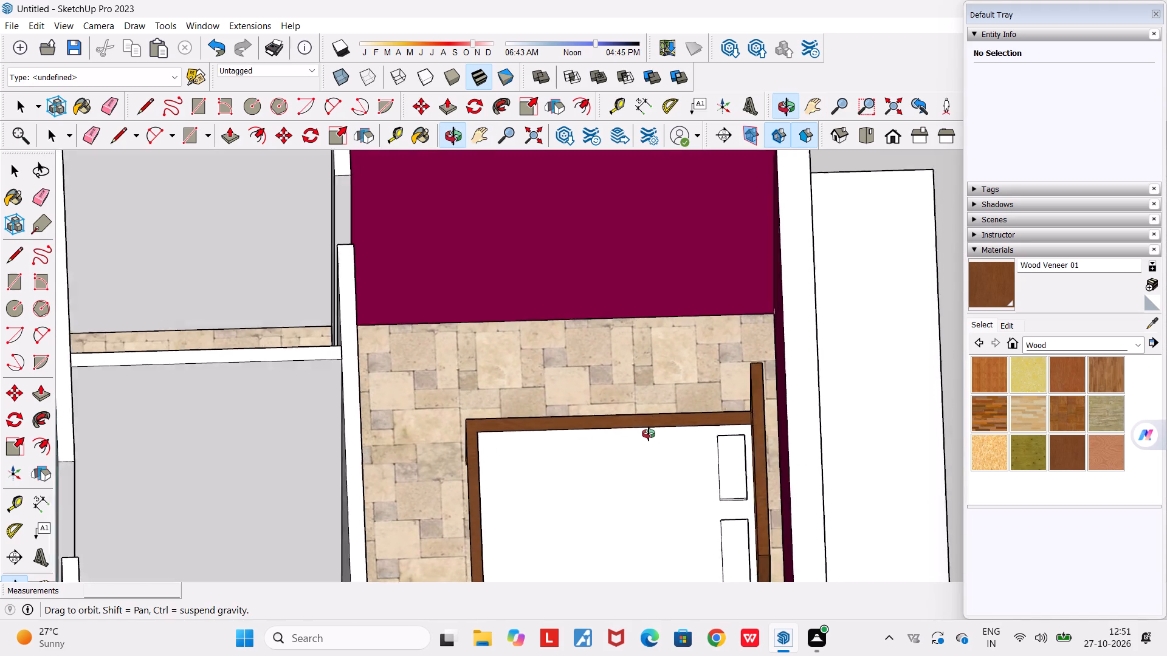
pyautogui.moveTo(649, 434); pyautogui.dragTo(644, 444, button='middle')
pyautogui.scroll(-2, 612, 360)
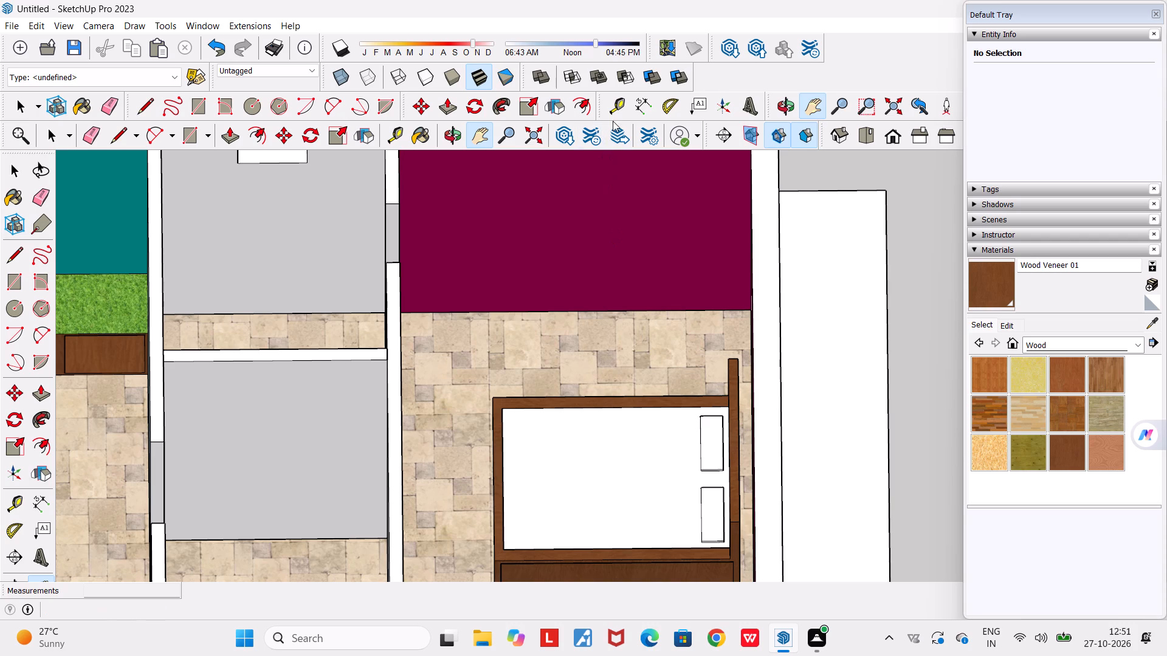
# Place a guide line on the bedroom floor, 500 mm out from the base of the maroon wall alongside the bed.
pyautogui.click(623, 103)
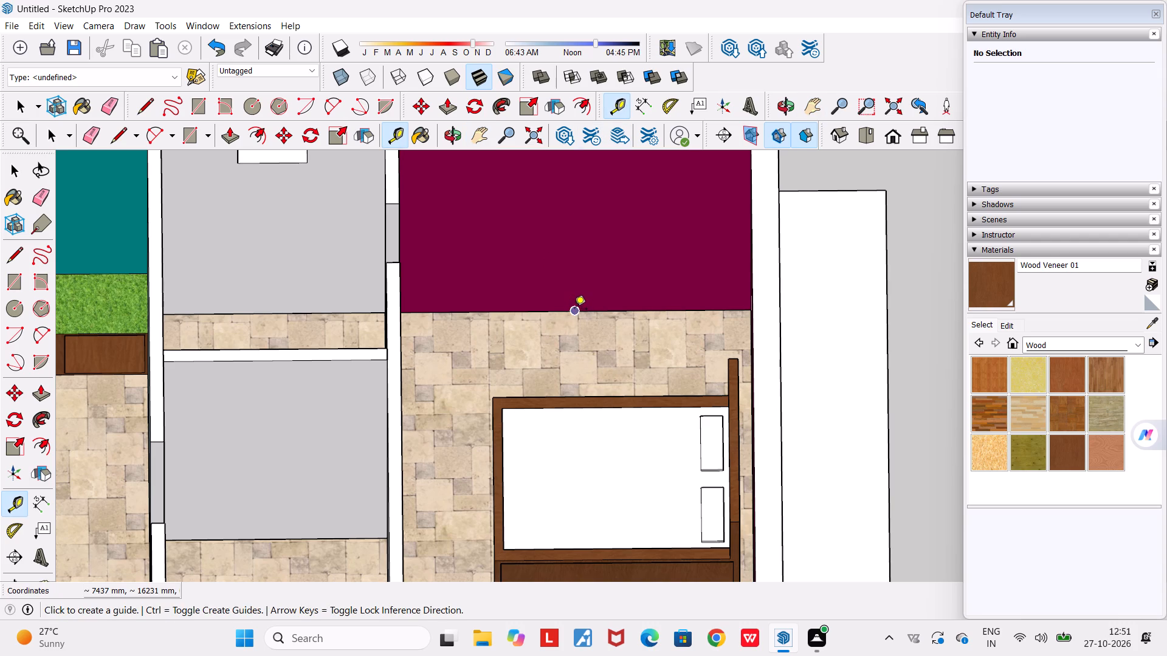
pyautogui.click(575, 310)
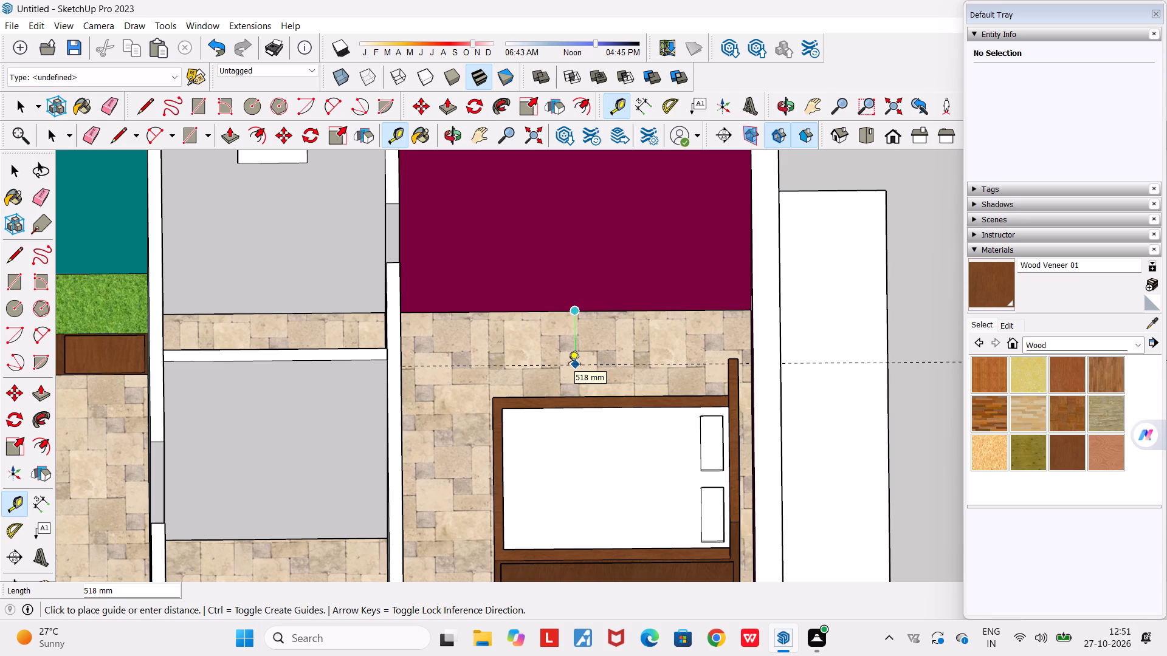
pyautogui.write('500')
pyautogui.press('Return')
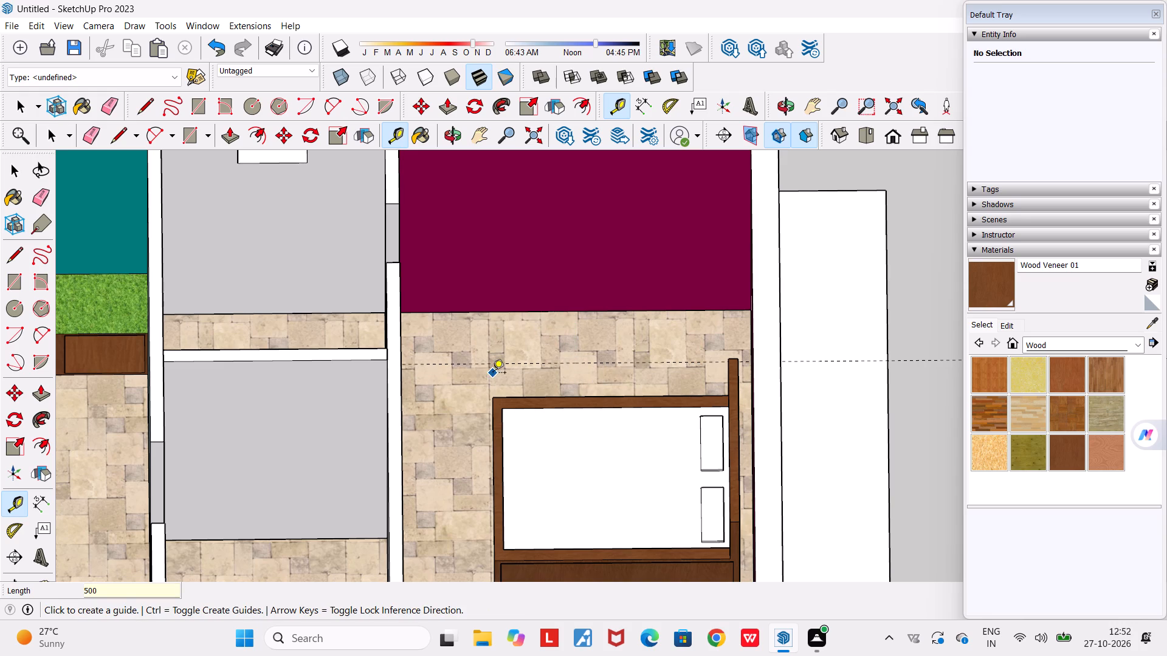
# Draw a line along the guide across the bedroom floor, from the partition wall to the maroon wall behind the headboard.
pyautogui.moveTo(495, 375); pyautogui.dragTo(489, 355, button='middle')
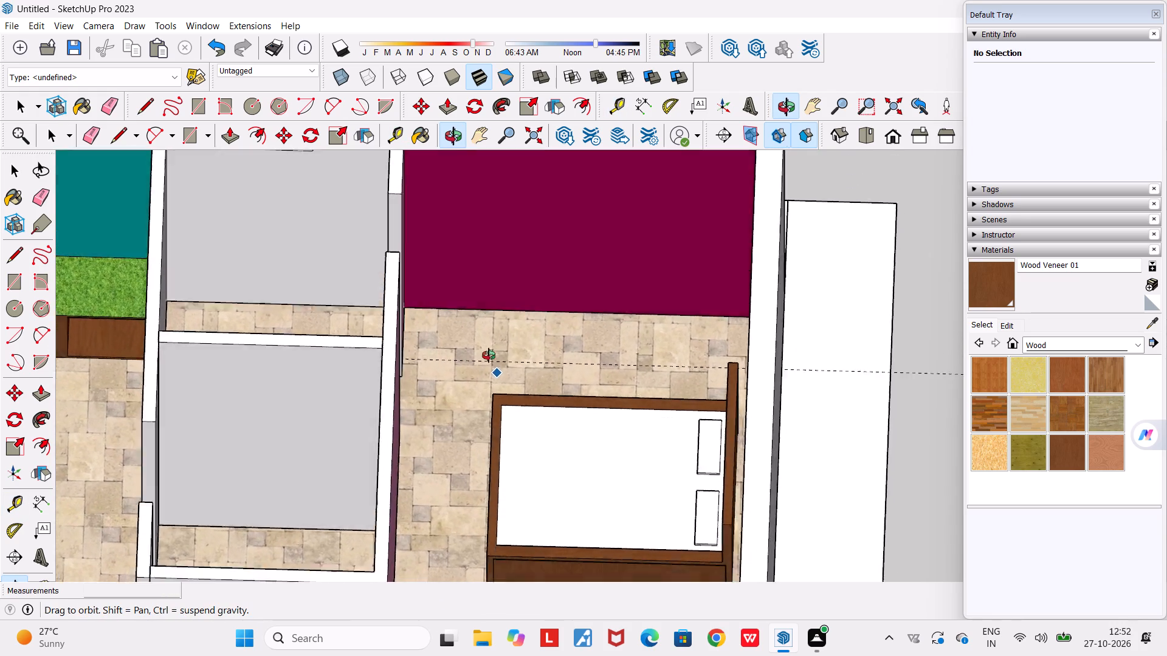
pyautogui.moveTo(489, 355); pyautogui.dragTo(503, 426, button='middle')
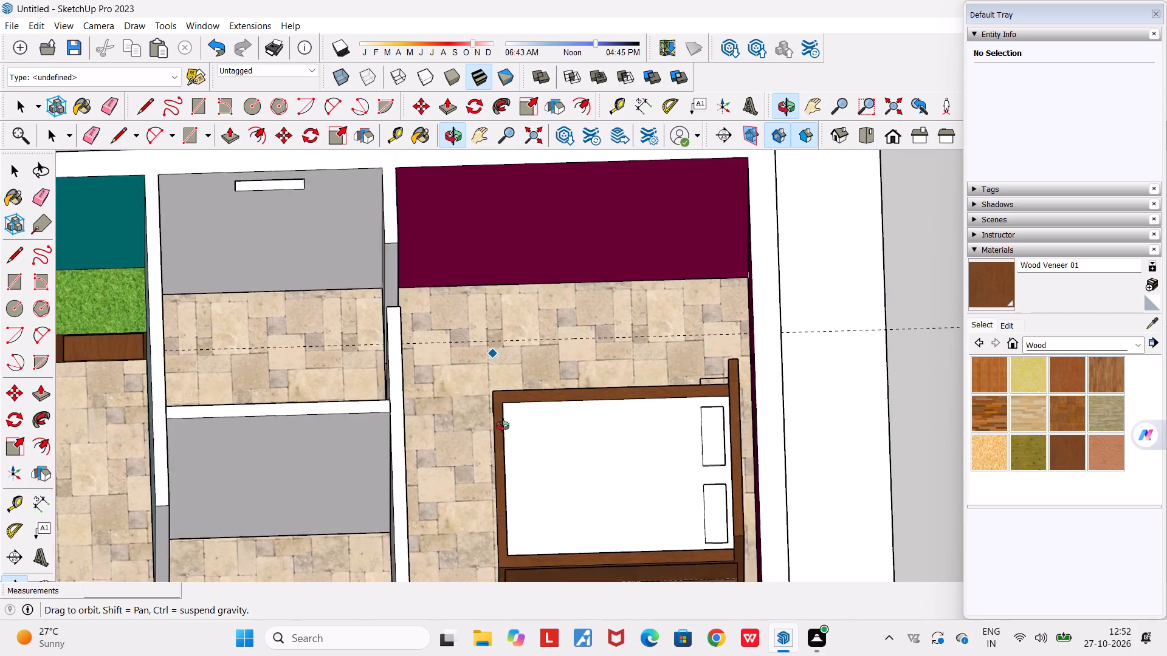
pyautogui.moveTo(503, 426); pyautogui.dragTo(496, 443, button='middle')
pyautogui.scroll(-1, 497, 443)
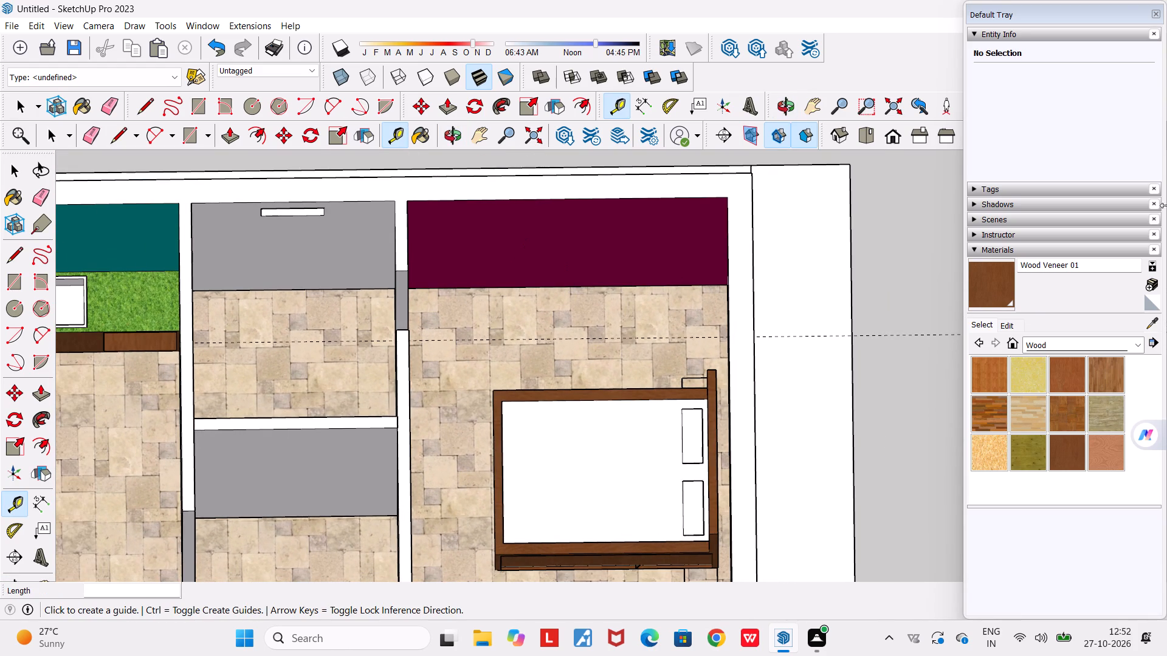
pyautogui.click(146, 102)
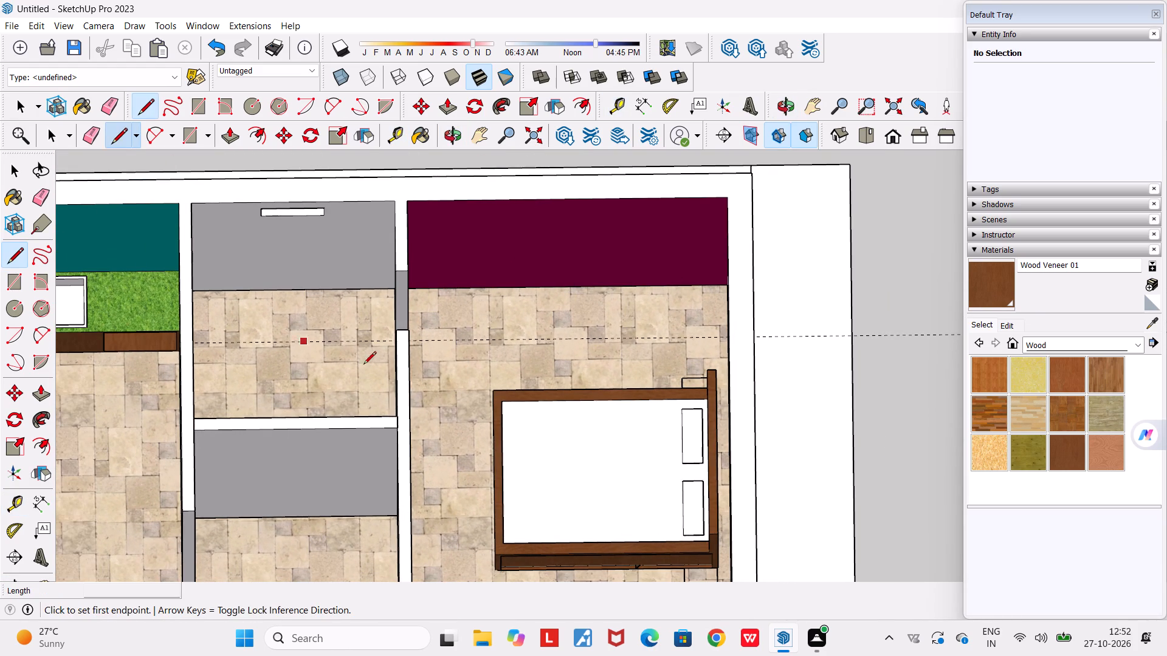
pyautogui.moveTo(446, 330); pyautogui.dragTo(416, 321, button='middle')
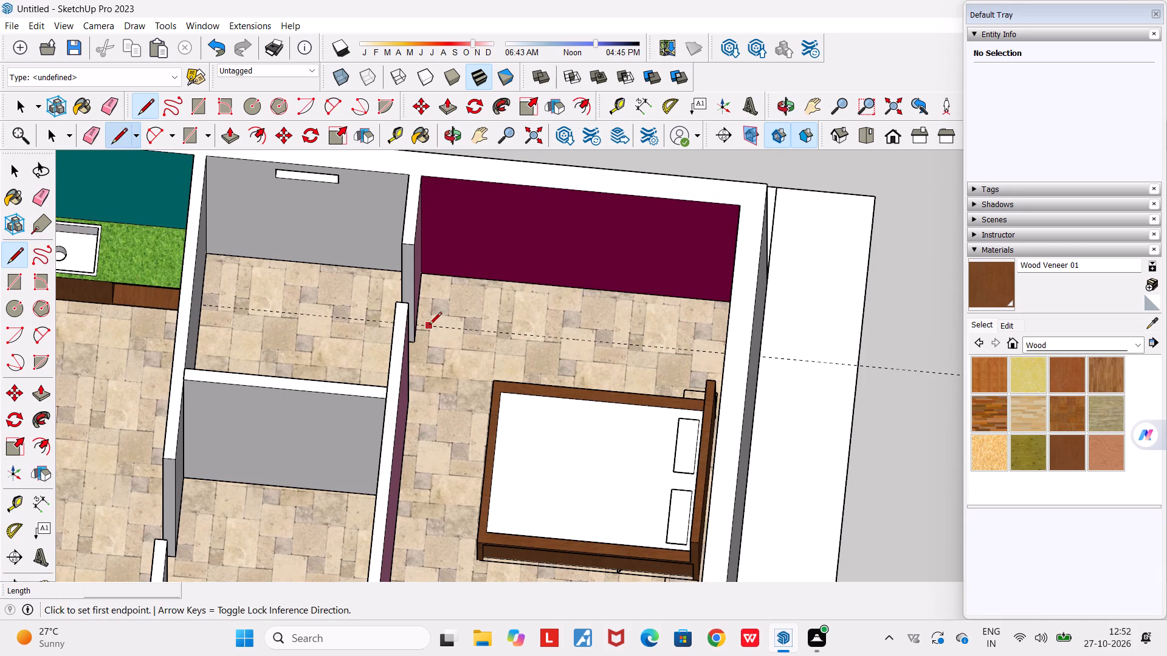
pyautogui.click(419, 323)
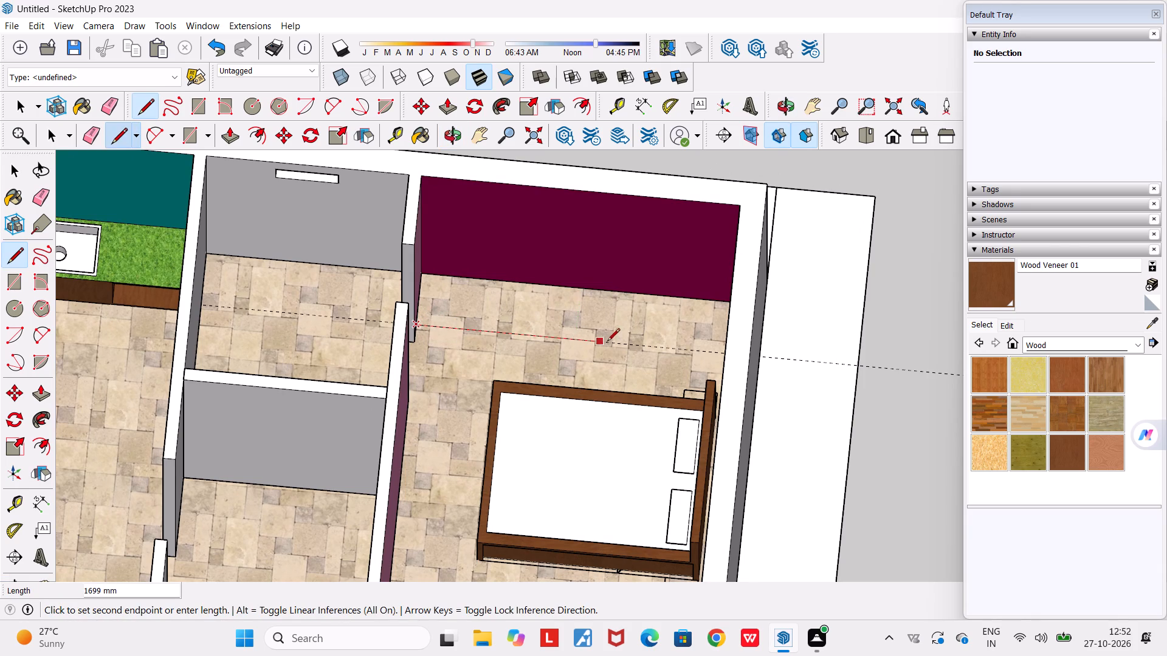
pyautogui.moveTo(627, 348); pyautogui.dragTo(740, 359, button='middle')
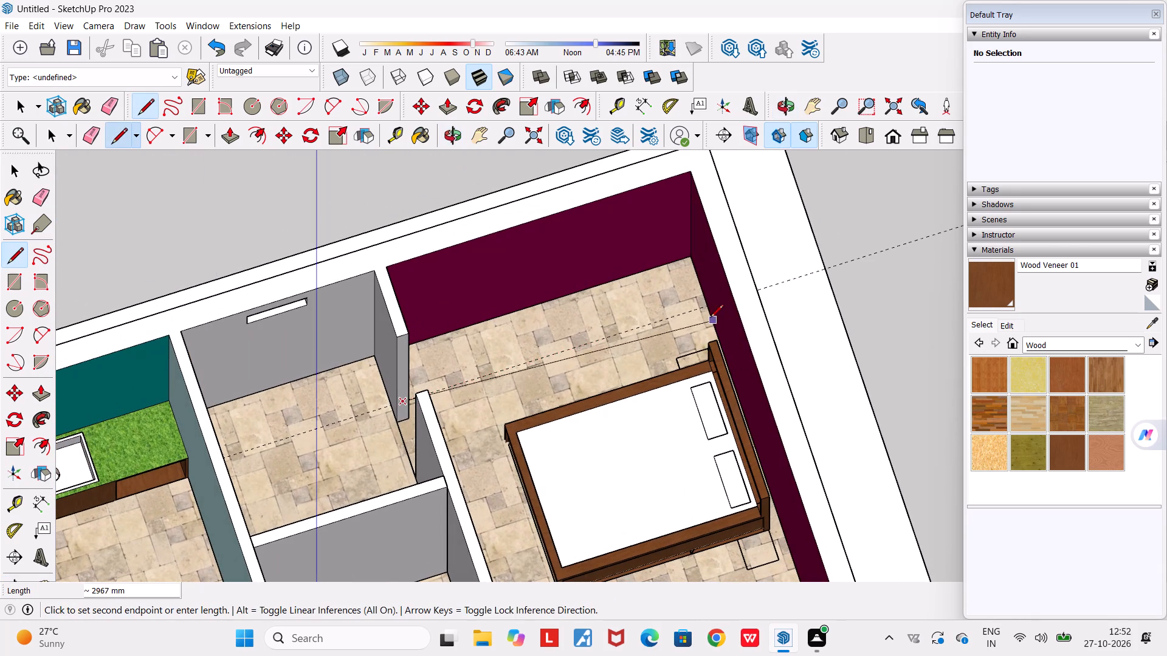
pyautogui.click(711, 308)
pyautogui.press('space')
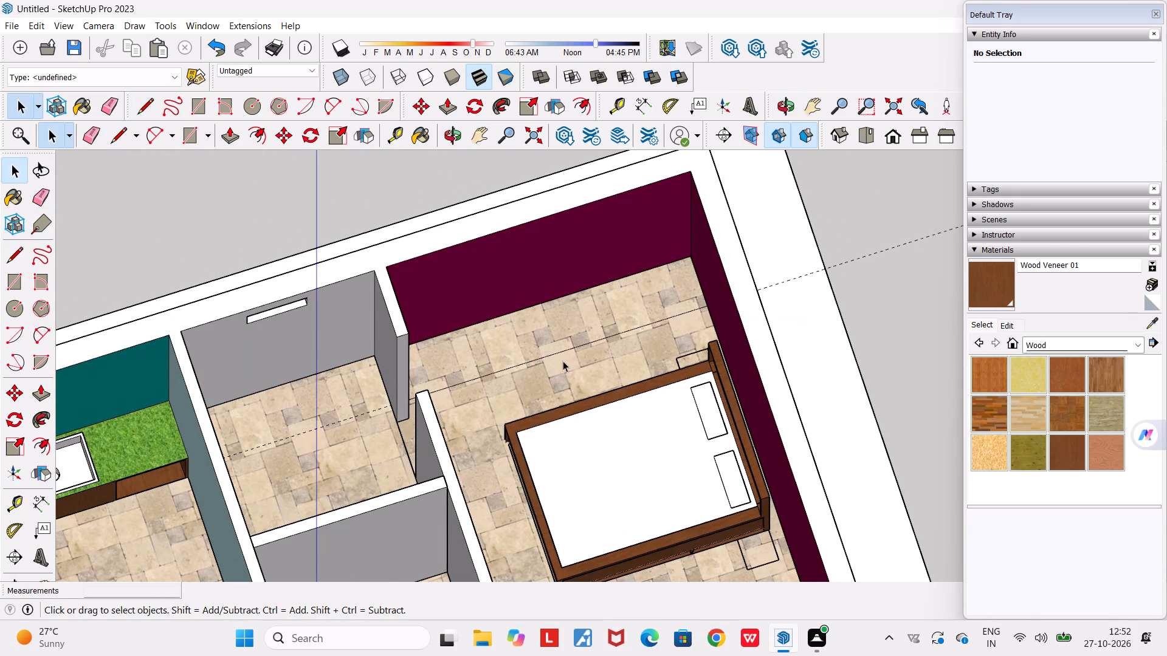
# Draw a floor rectangle about 2958 mm by 500 mm between the maroon wall and the guide, spanning the bedroom's full width.
pyautogui.moveTo(555, 356); pyautogui.dragTo(492, 327, button='middle')
pyautogui.scroll(5, 505, 347)
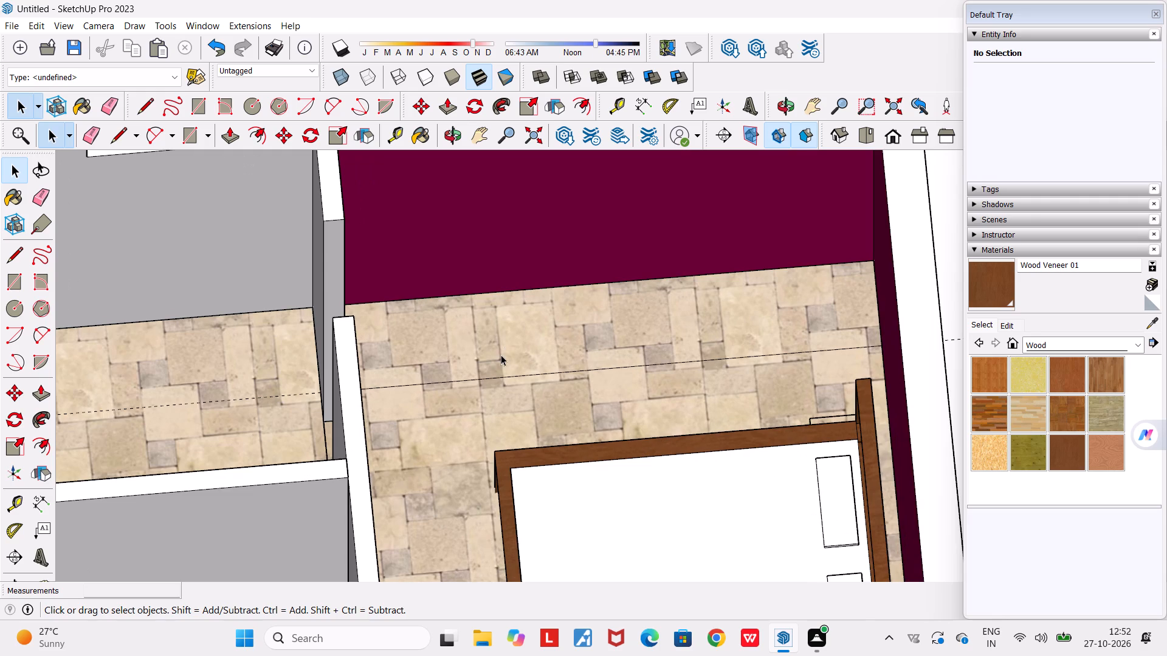
pyautogui.moveTo(501, 355); pyautogui.dragTo(456, 359, button='middle')
pyautogui.click(191, 126)
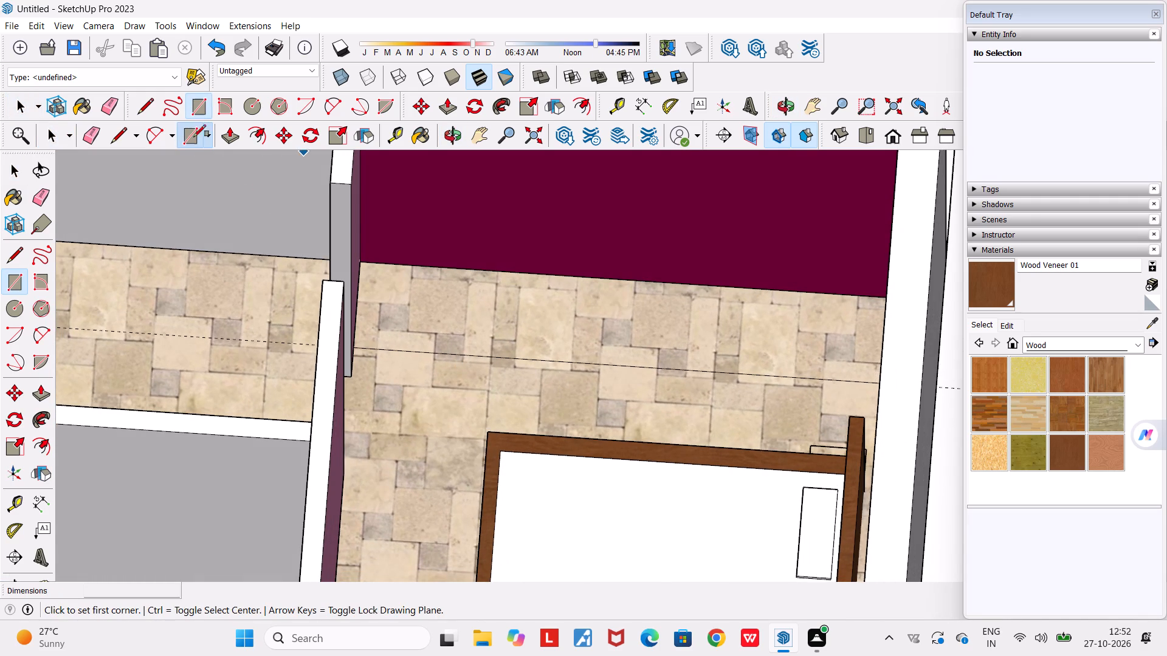
pyautogui.click(363, 257)
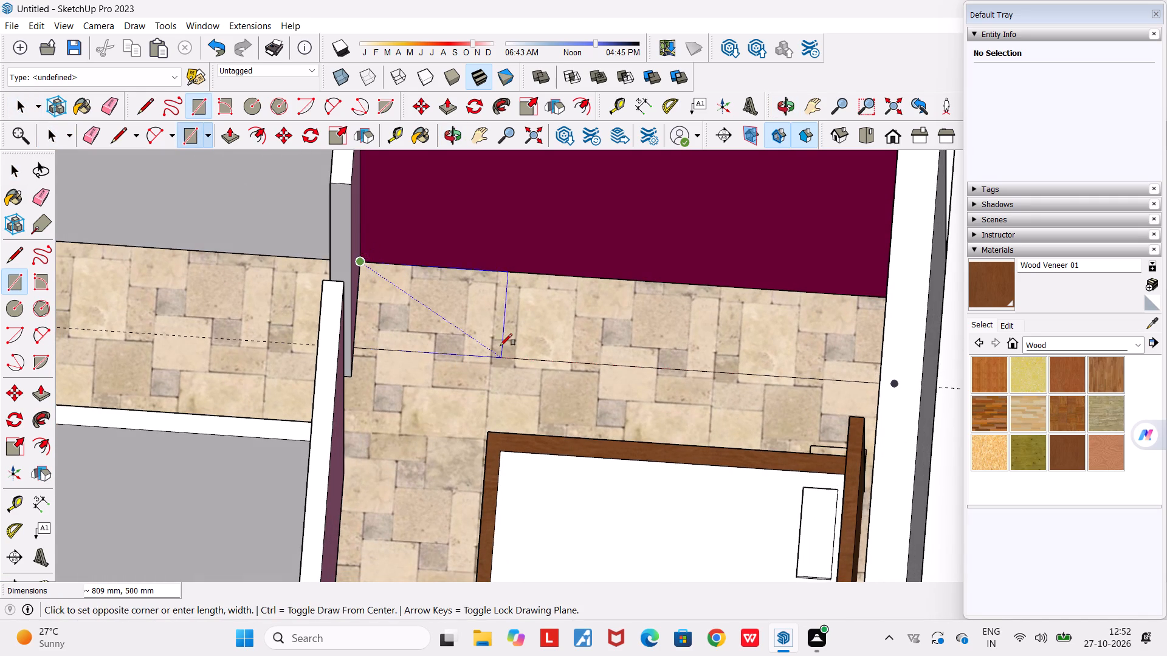
pyautogui.scroll(-4, 500, 346)
pyautogui.moveTo(502, 346); pyautogui.dragTo(630, 346, button='middle')
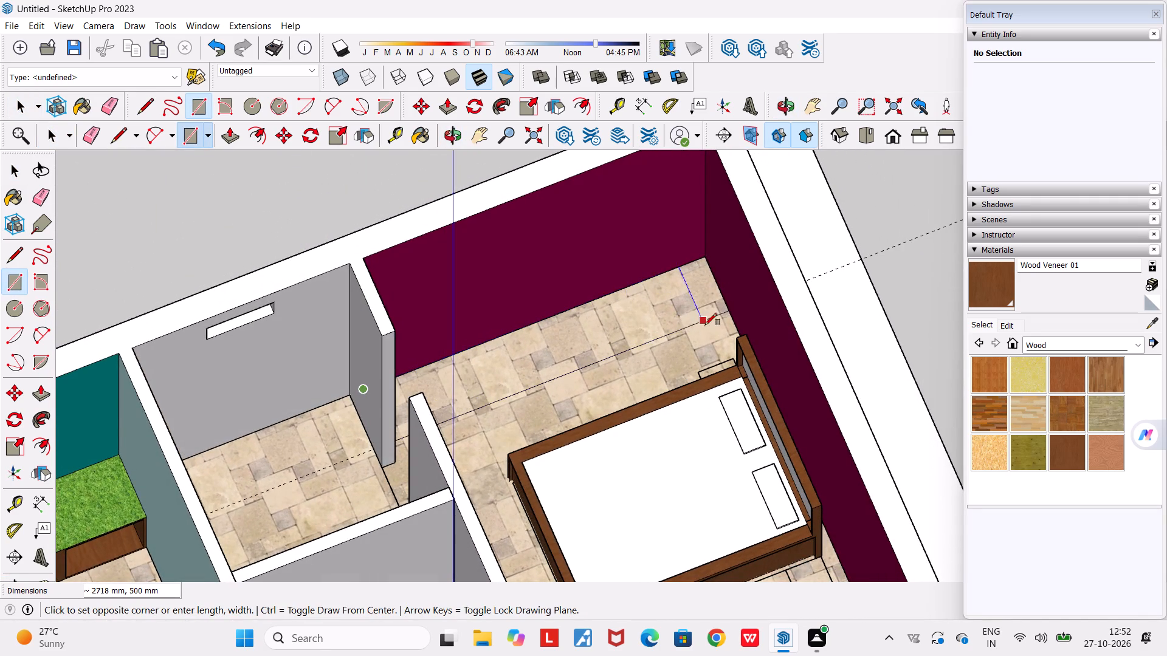
pyautogui.click(727, 315)
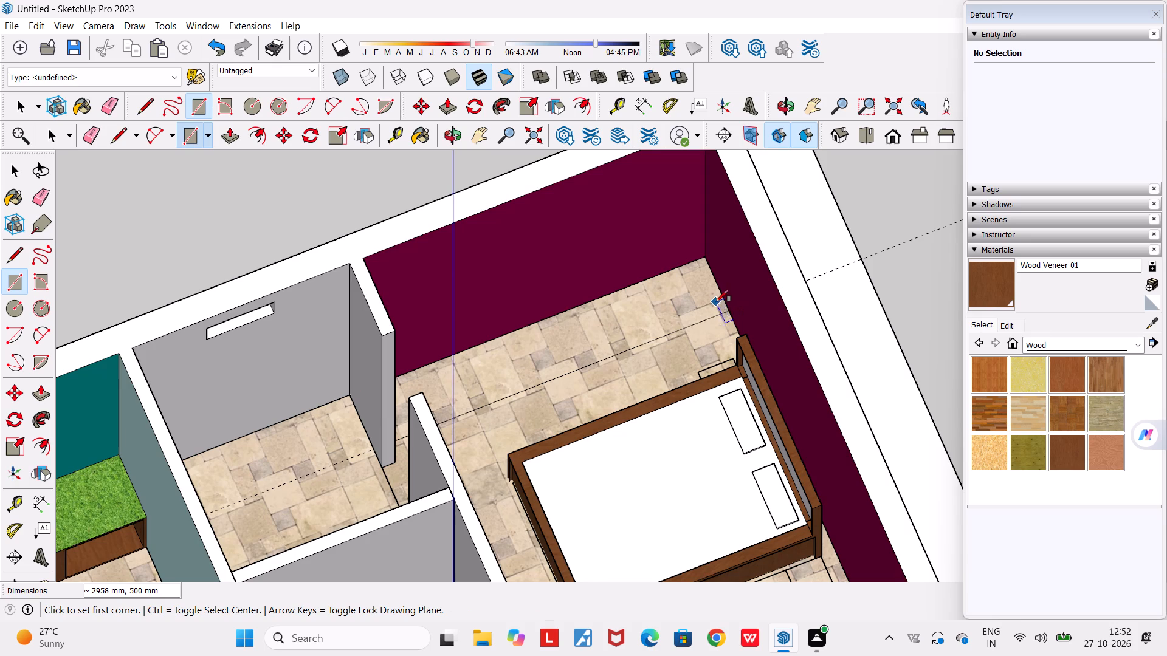
pyautogui.press('space')
# Inspect the strip outlined along the maroon wall from several angles, including its ends at the partition and headboard walls.
pyautogui.moveTo(610, 368); pyautogui.dragTo(604, 364, button='middle')
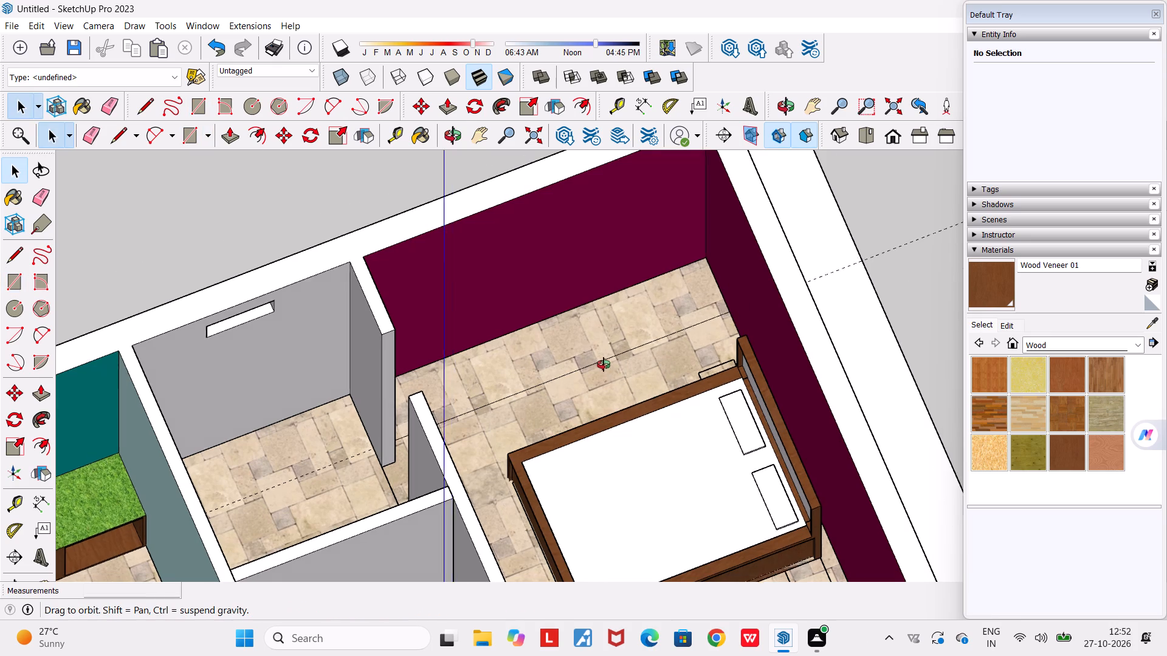
pyautogui.moveTo(604, 364); pyautogui.dragTo(455, 343, button='middle')
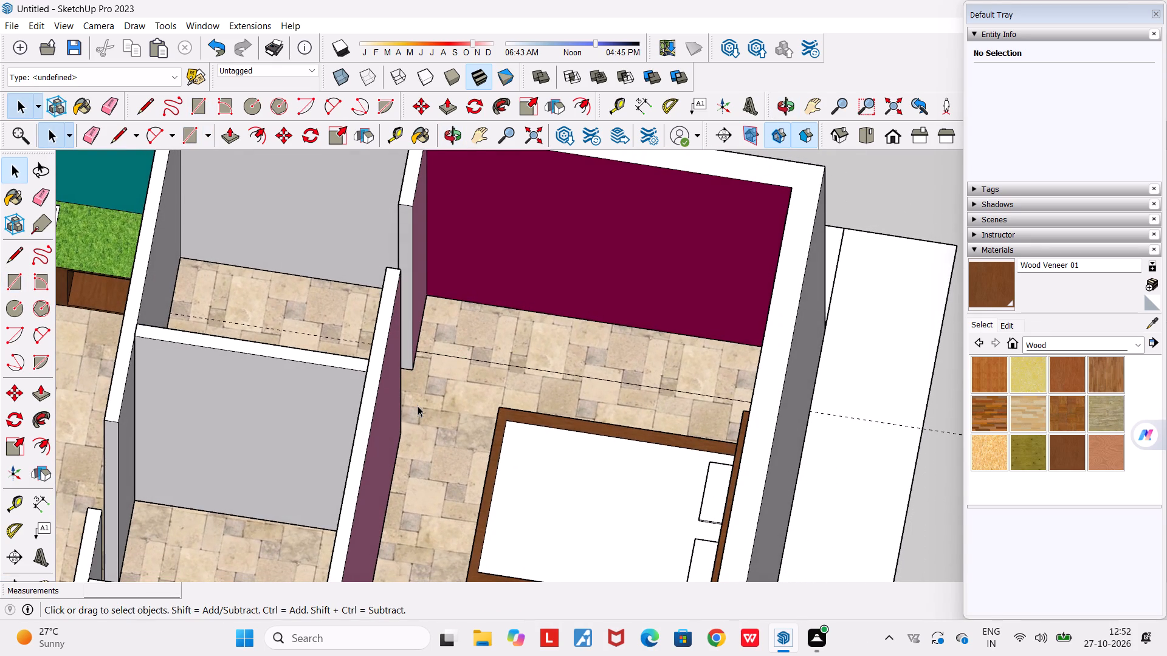
pyautogui.scroll(-4, 418, 406)
pyautogui.moveTo(422, 442); pyautogui.dragTo(421, 441, button='middle')
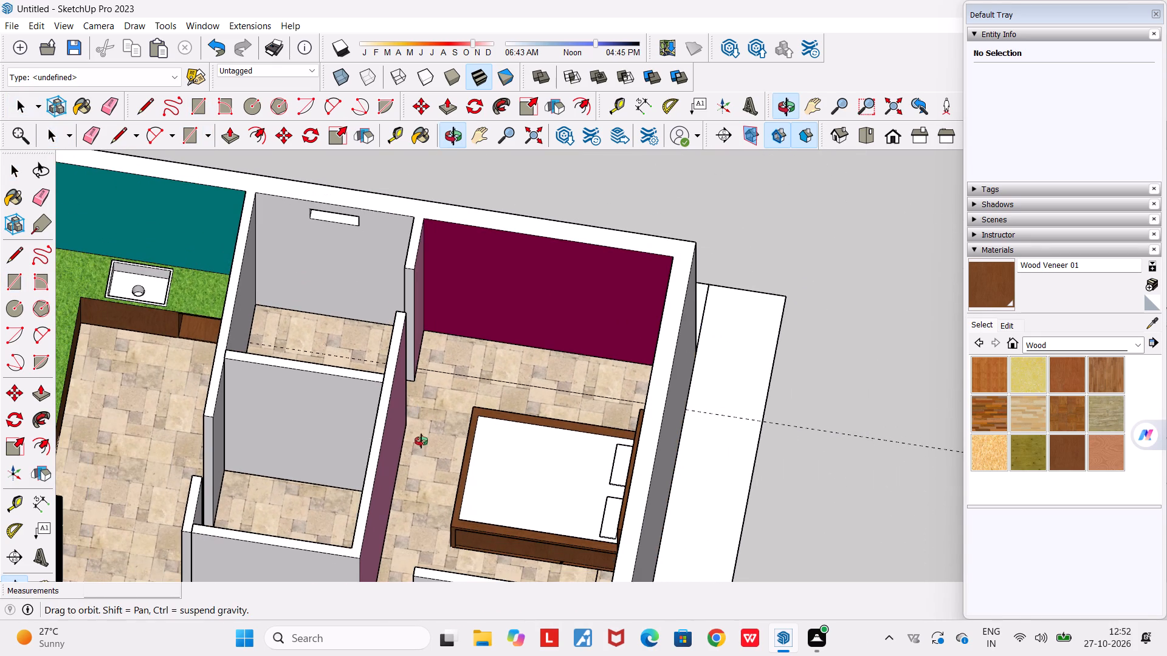
pyautogui.moveTo(421, 441); pyautogui.dragTo(481, 342, button='middle')
pyautogui.scroll(-4, 481, 342)
pyautogui.moveTo(472, 380); pyautogui.dragTo(504, 536, button='middle')
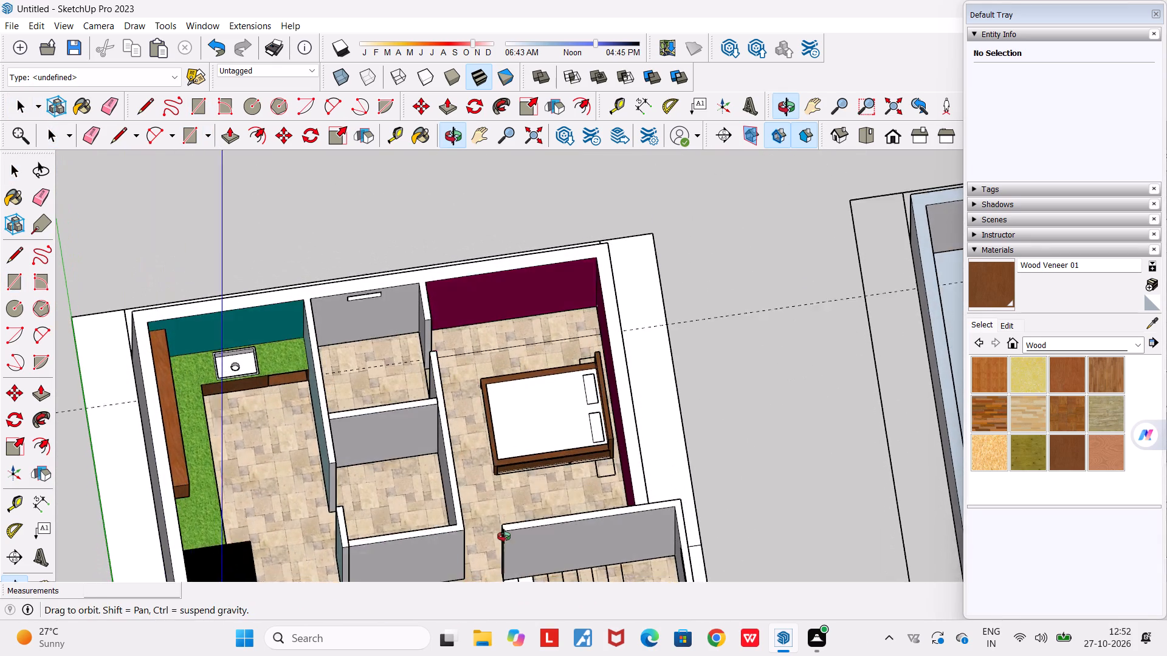
pyautogui.moveTo(504, 536); pyautogui.dragTo(515, 558, button='middle')
pyautogui.scroll(5, 488, 340)
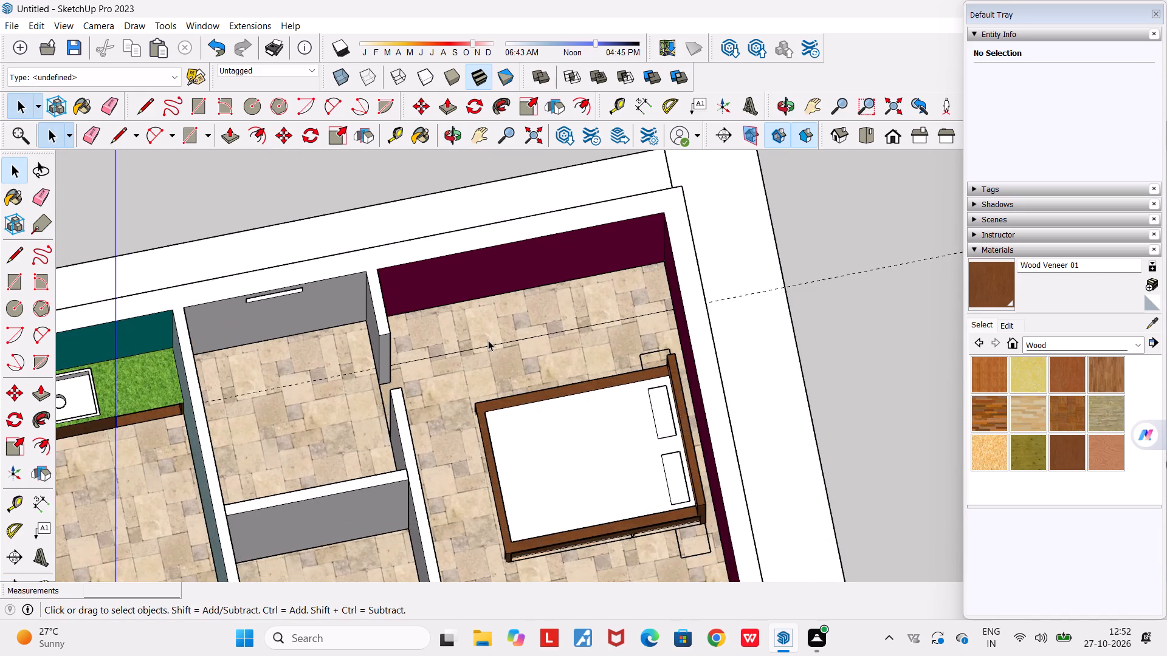
pyautogui.scroll(3, 488, 340)
pyautogui.moveTo(483, 337); pyautogui.dragTo(405, 326, button='middle')
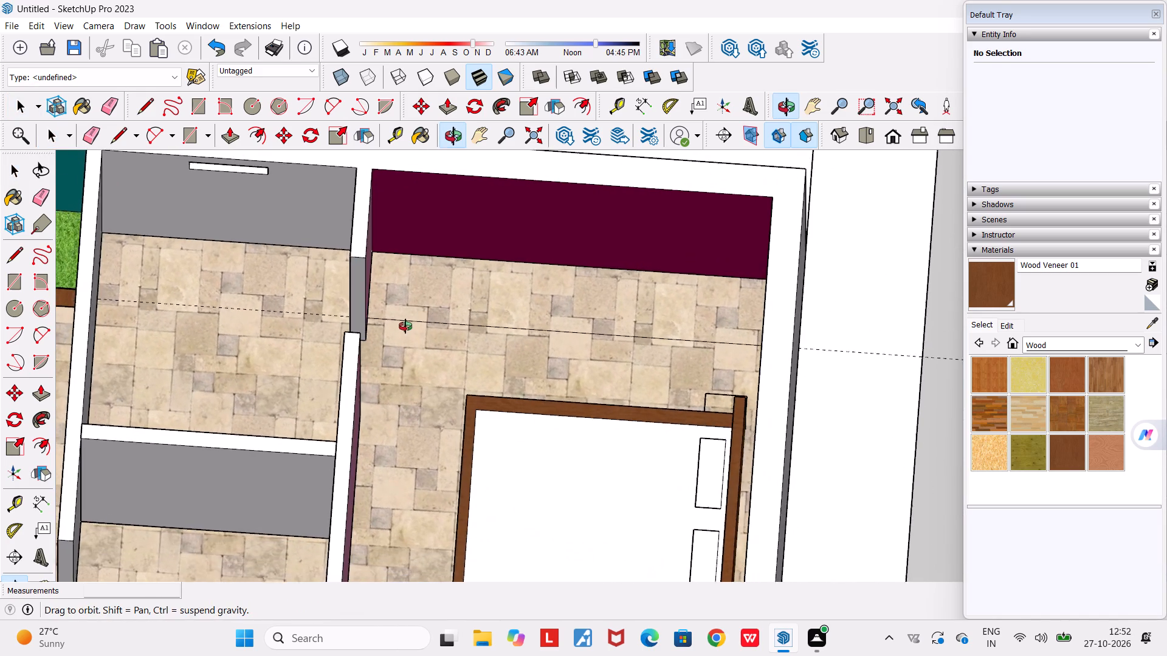
pyautogui.moveTo(405, 326); pyautogui.dragTo(405, 326, button='middle')
pyautogui.scroll(2, 425, 304)
pyautogui.moveTo(441, 309); pyautogui.dragTo(495, 338, button='middle')
pyautogui.scroll(-2, 495, 298)
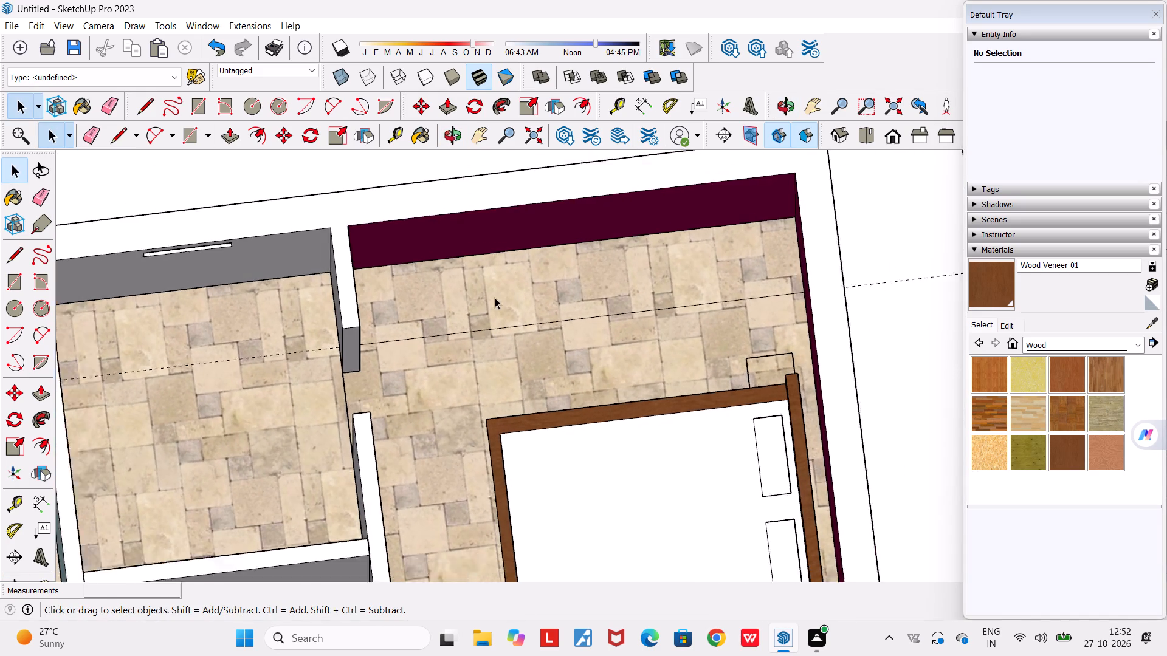
# Push/Pull the floor strip along the maroon bedroom wall up 1500 mm into a full-width block beside the bed.
pyautogui.scroll(-2, 495, 298)
pyautogui.moveTo(505, 304); pyautogui.dragTo(458, 176, button='middle')
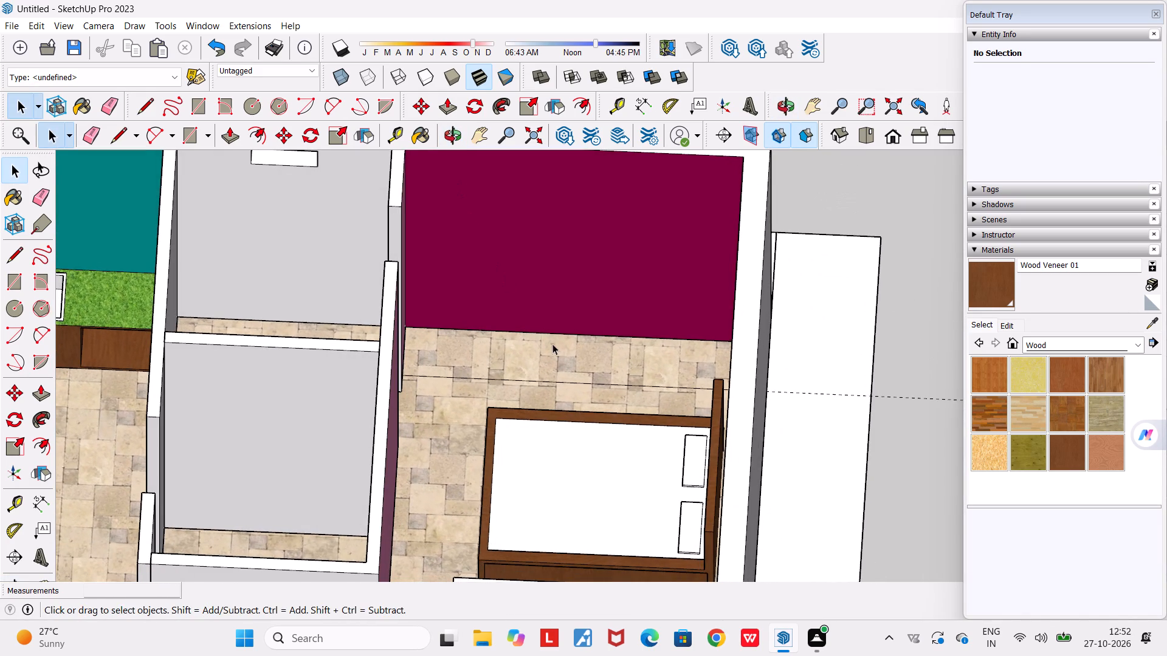
pyautogui.click(232, 140)
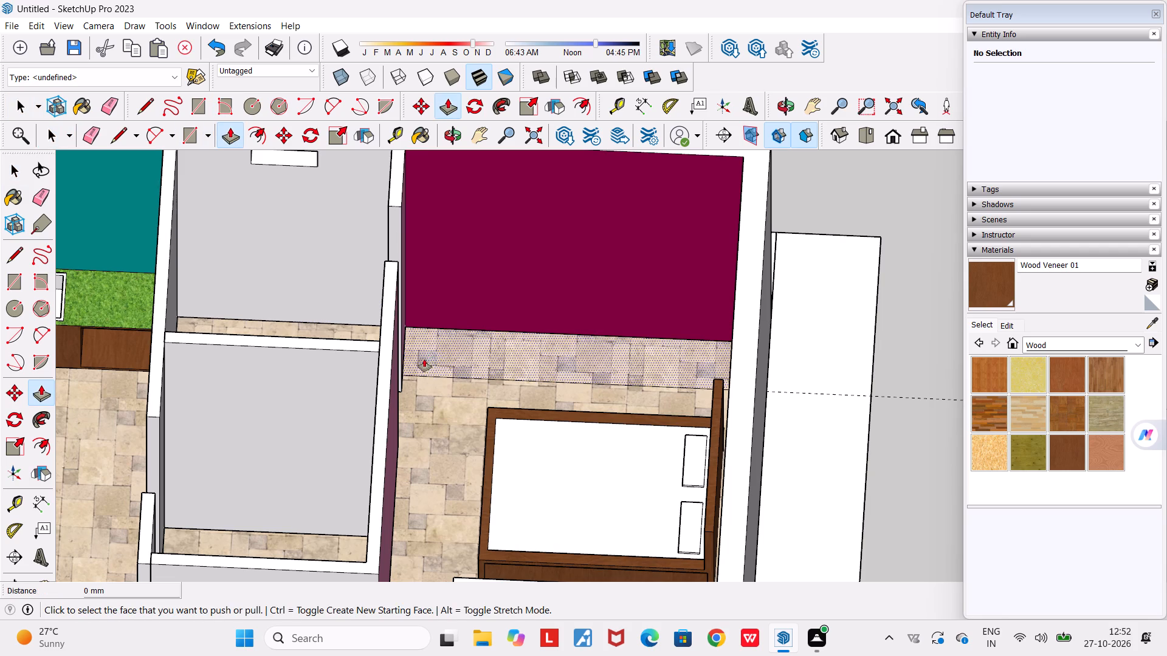
pyautogui.click(445, 355)
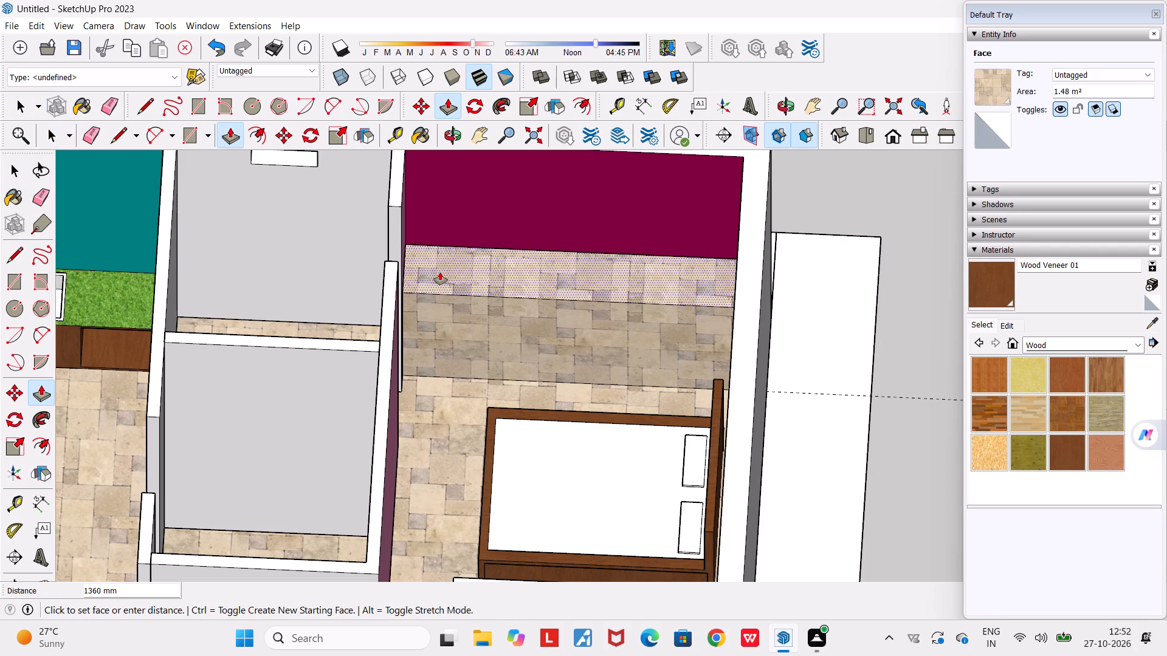
pyautogui.moveTo(440, 272); pyautogui.dragTo(446, 249, button='middle')
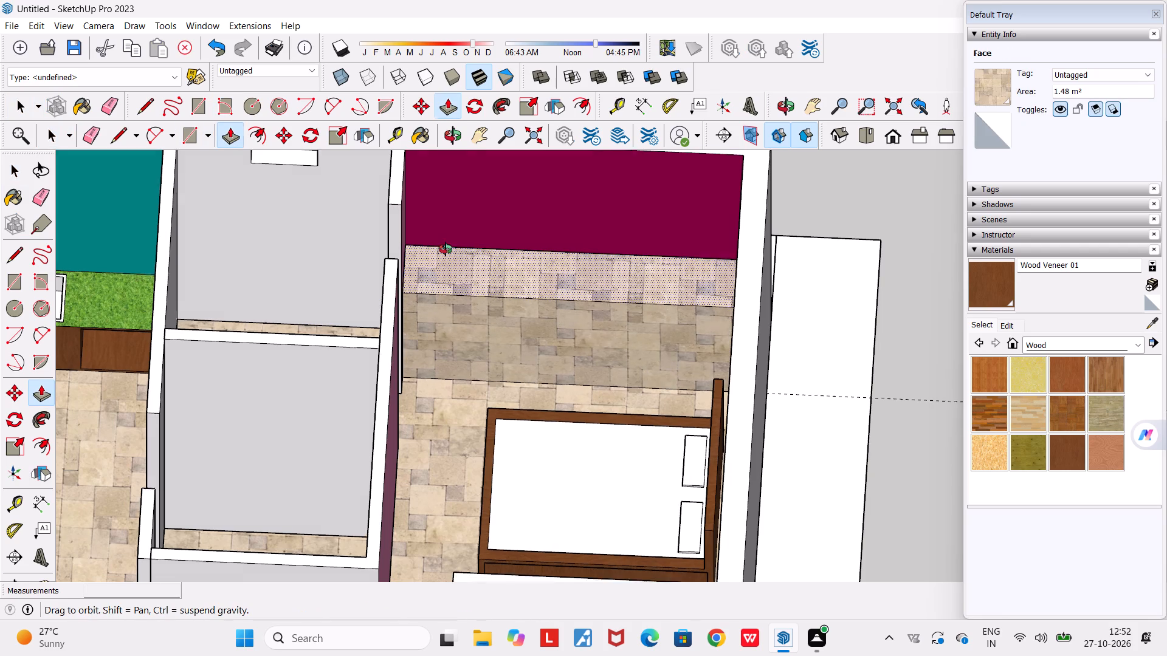
pyautogui.moveTo(446, 249); pyautogui.dragTo(503, 193, button='middle')
pyautogui.scroll(-4, 503, 193)
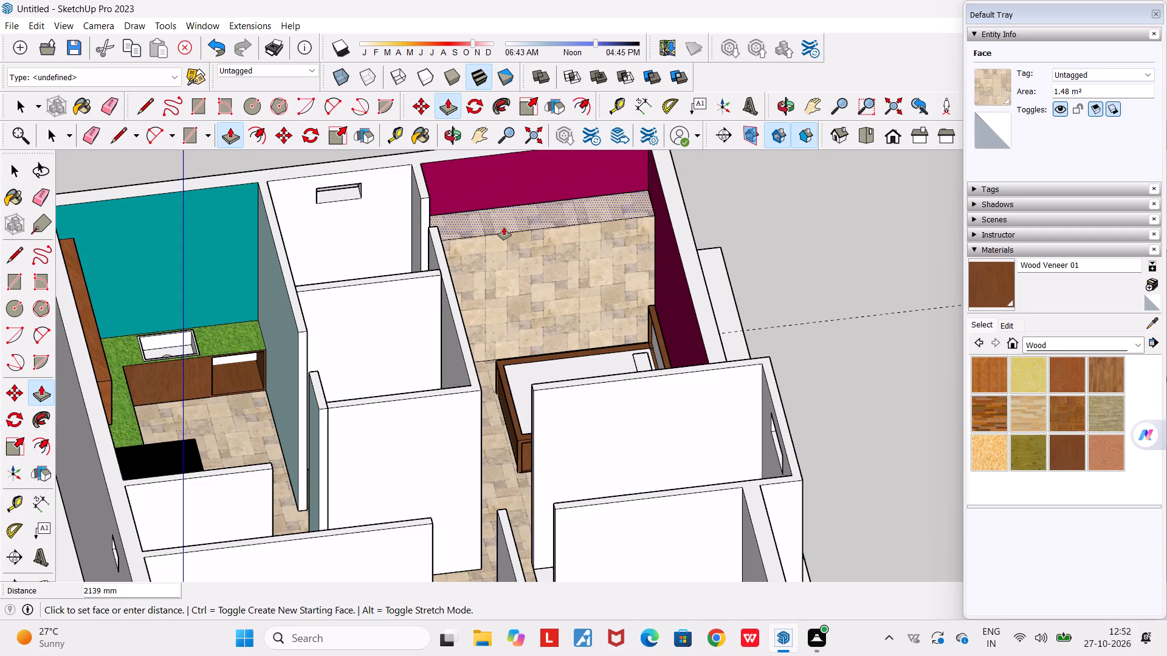
pyautogui.write('200')
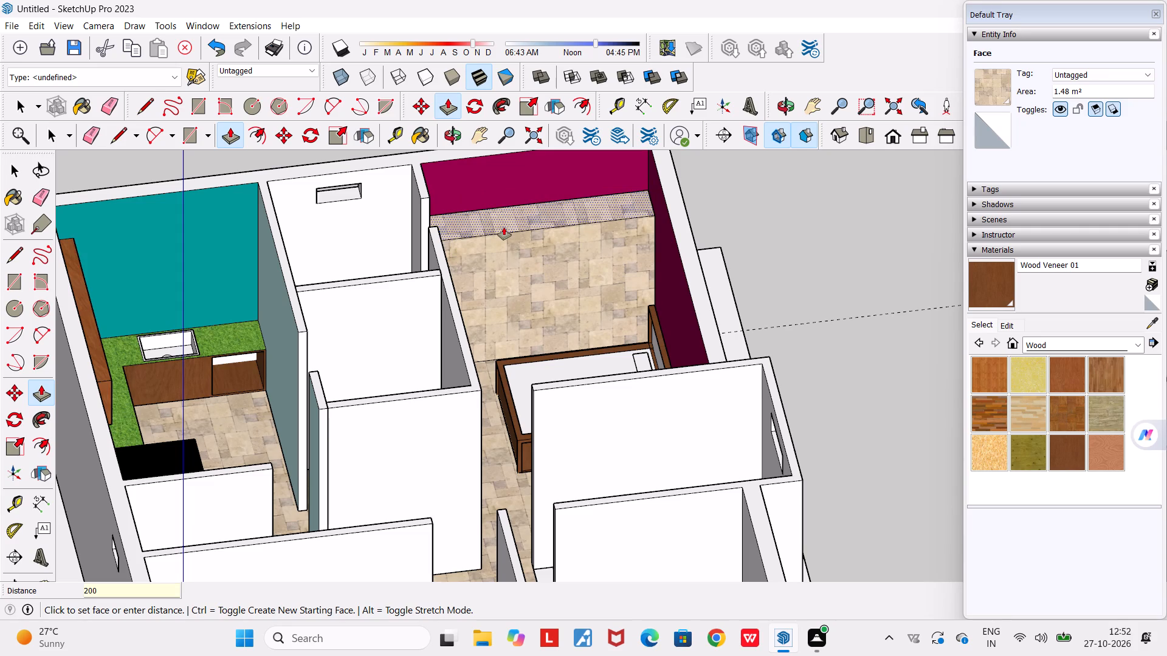
pyautogui.press('BackSpace')
pyautogui.press('BackSpace')
pyautogui.press('BackSpace')
pyautogui.write('1500')
pyautogui.press('Return')
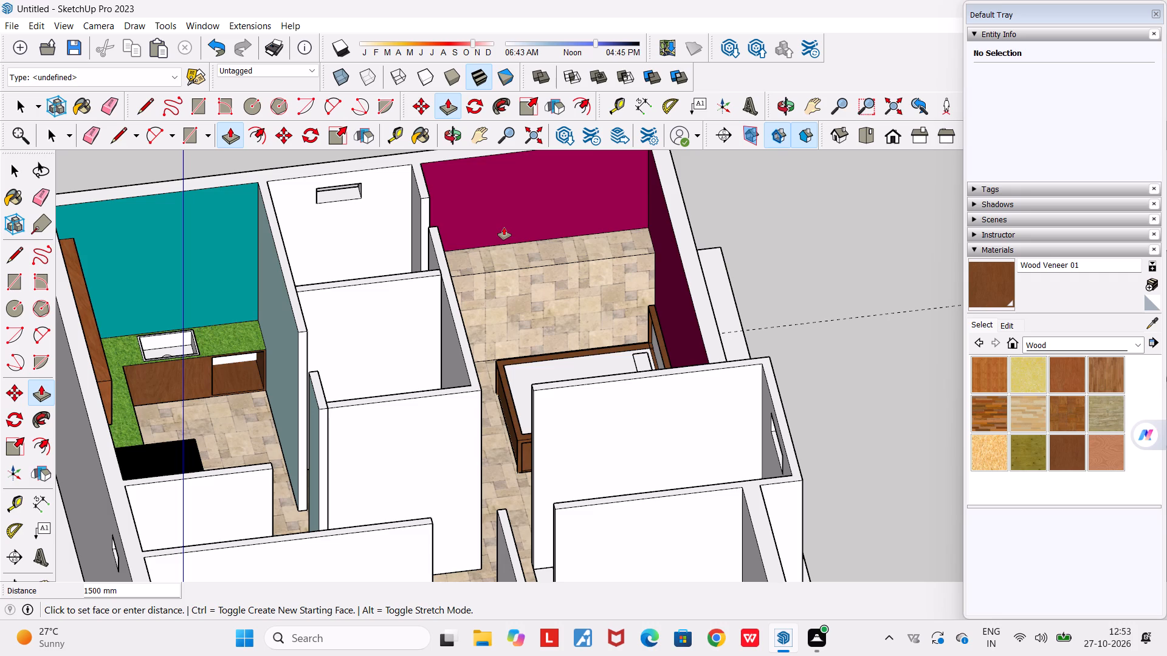
# Inspect the raised block along the maroon bedroom wall from several angles, checking its height against the surrounding walls and bed.
pyautogui.moveTo(518, 319); pyautogui.dragTo(486, 302, button='middle')
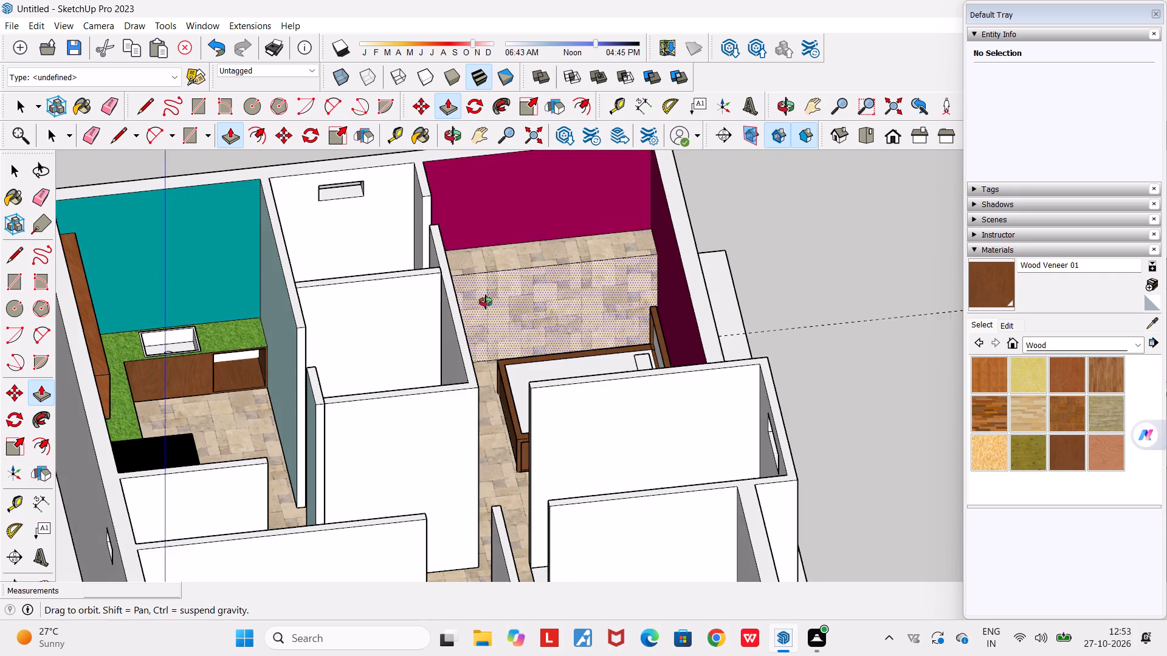
pyautogui.moveTo(486, 302); pyautogui.dragTo(382, 268, button='middle')
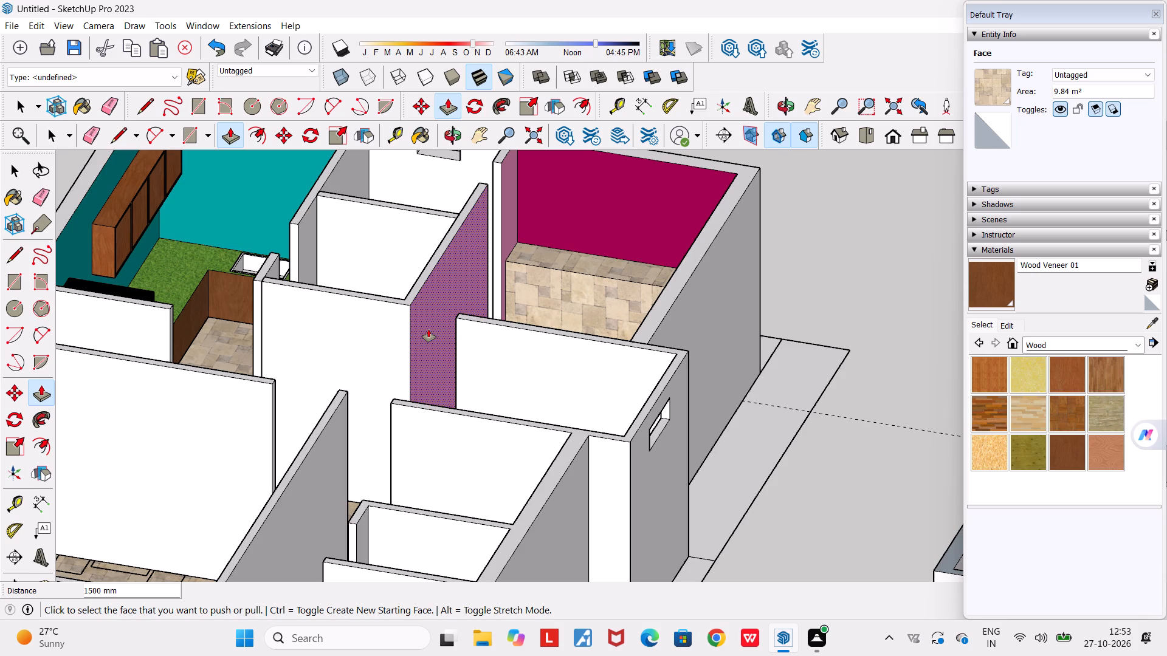
pyautogui.moveTo(556, 268); pyautogui.dragTo(745, 353, button='middle')
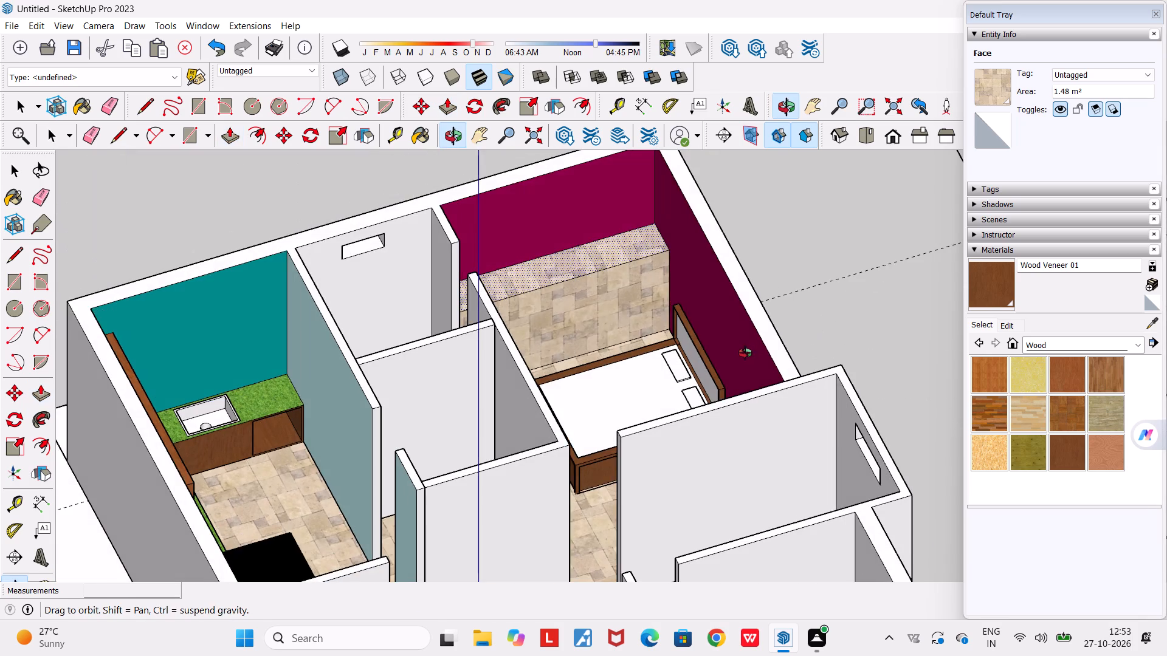
pyautogui.moveTo(745, 353); pyautogui.dragTo(743, 352, button='middle')
pyautogui.scroll(3, 611, 244)
pyautogui.moveTo(611, 244); pyautogui.dragTo(513, 193, button='middle')
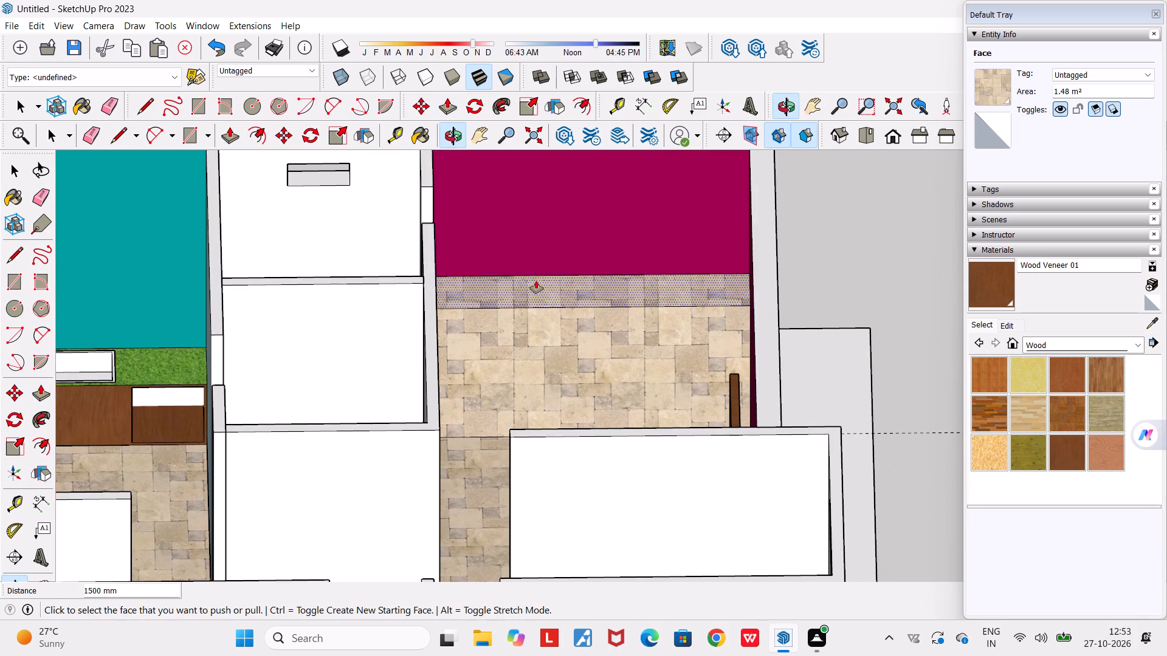
pyautogui.scroll(3, 536, 281)
pyautogui.moveTo(515, 317); pyautogui.dragTo(561, 344, button='middle')
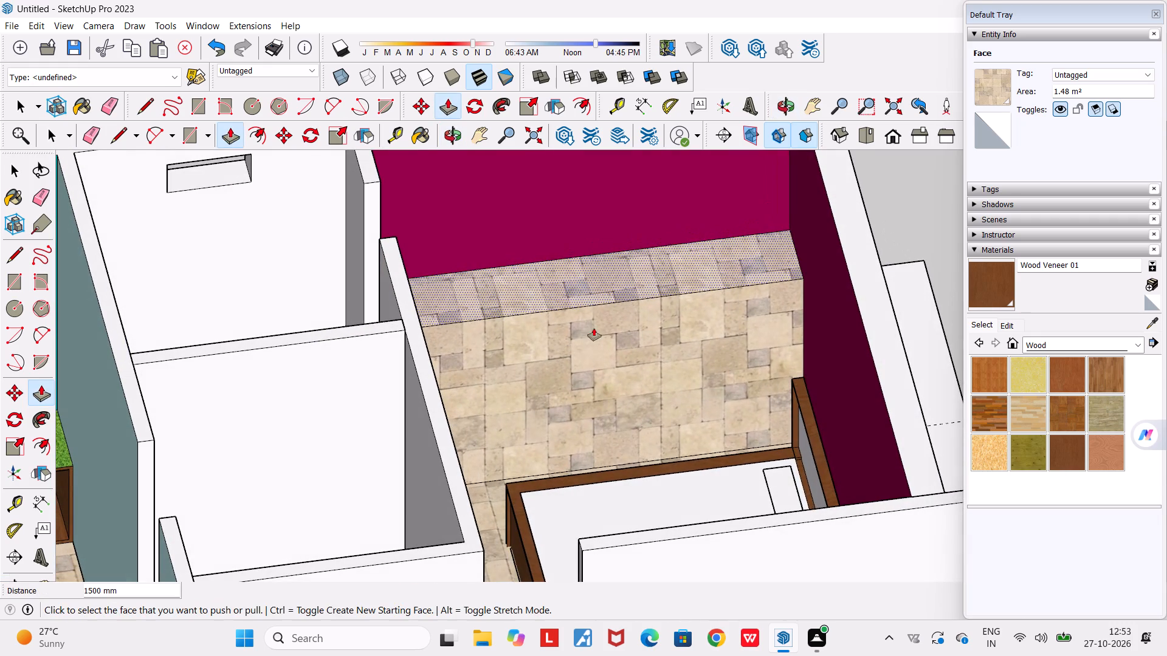
pyautogui.moveTo(702, 273); pyautogui.dragTo(612, 243, button='middle')
pyautogui.scroll(-8, 612, 243)
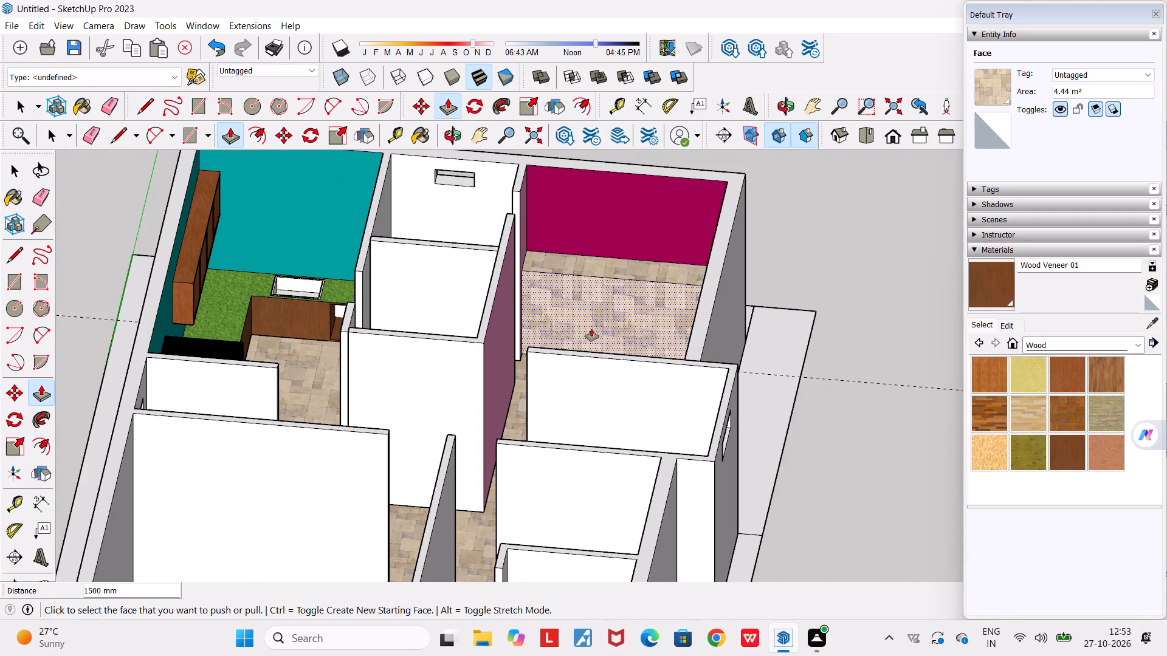
pyautogui.moveTo(592, 329); pyautogui.dragTo(703, 276, button='middle')
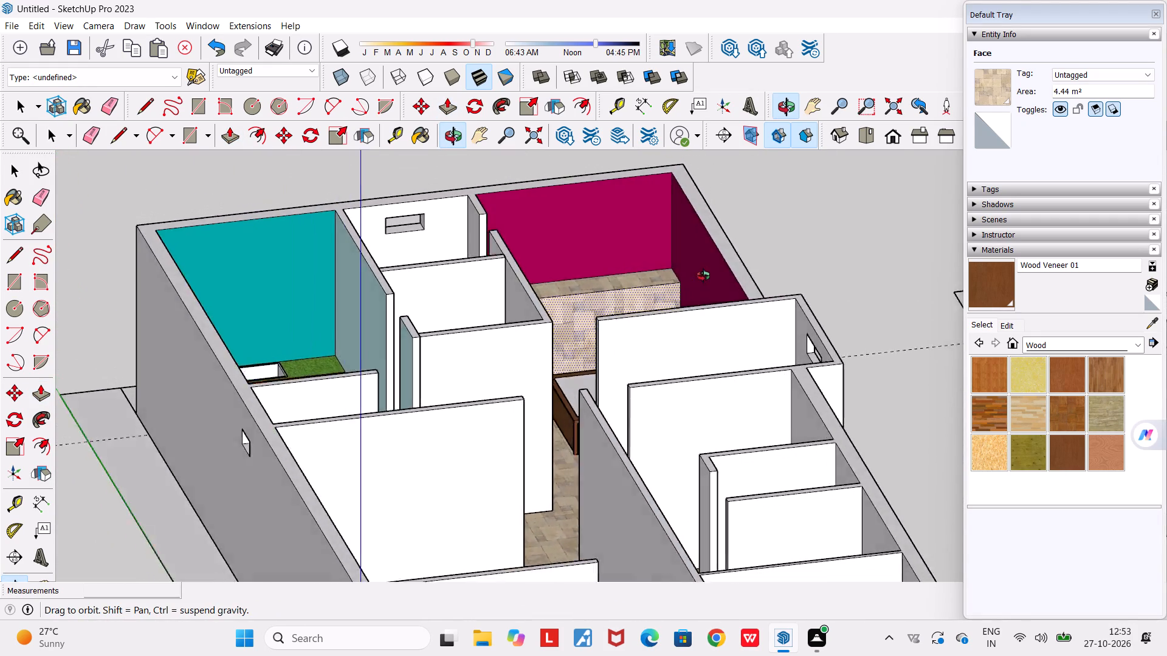
pyautogui.moveTo(703, 276); pyautogui.dragTo(811, 316, button='middle')
pyautogui.scroll(1, 647, 290)
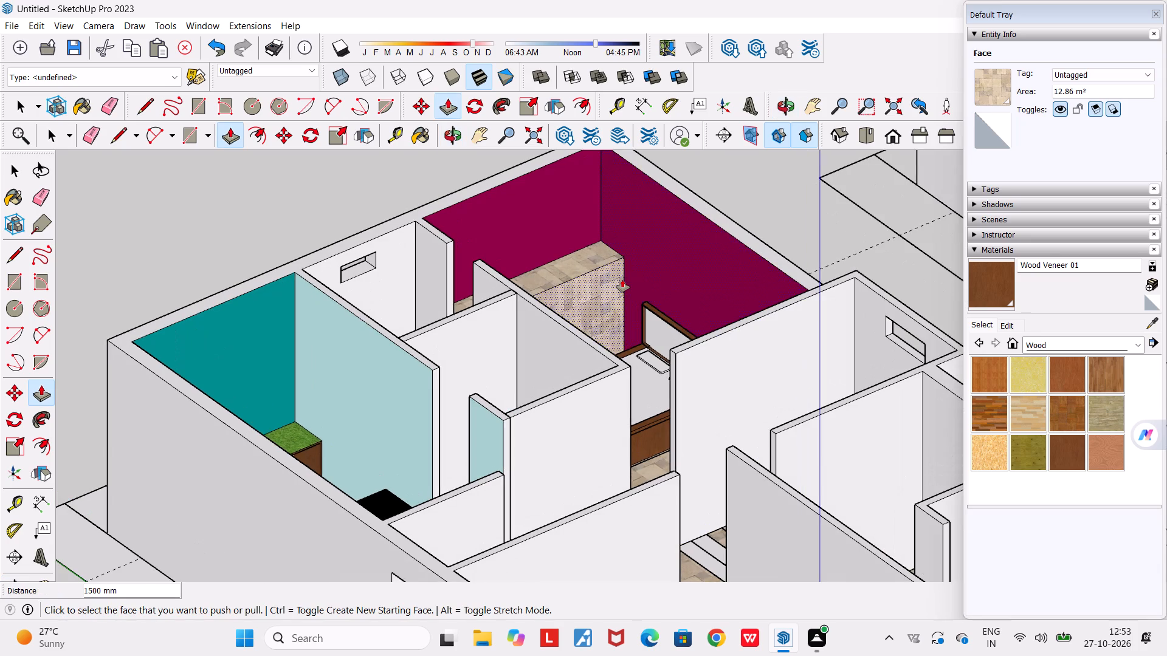
pyautogui.scroll(4, 622, 279)
pyautogui.moveTo(587, 269); pyautogui.dragTo(539, 307, button='middle')
pyautogui.scroll(-6, 539, 307)
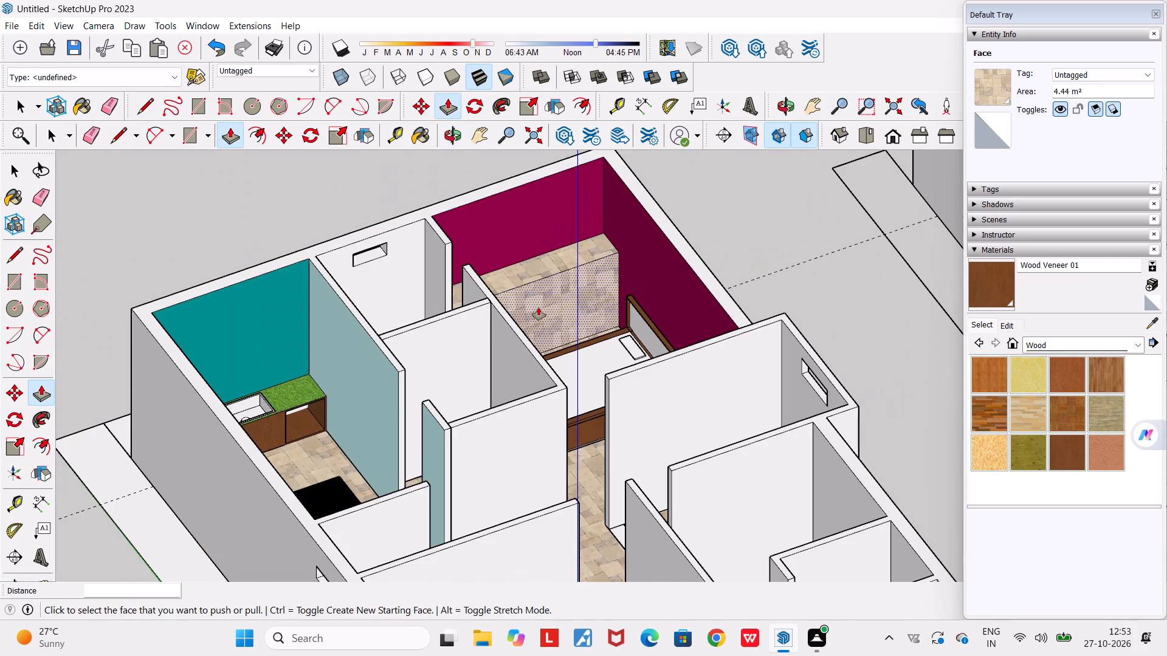
# Examine the block's top and front faces up close, including its clearance to the bed and its ends at the side walls.
pyautogui.press('space')
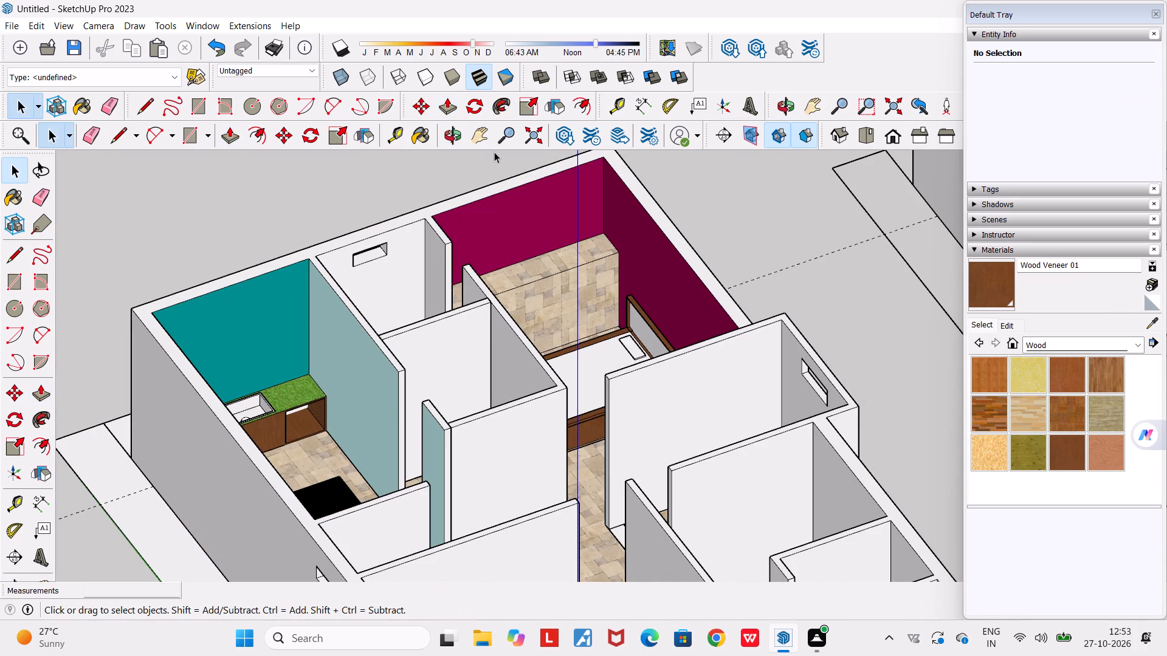
pyautogui.click(474, 131)
pyautogui.moveTo(447, 172); pyautogui.dragTo(312, 301)
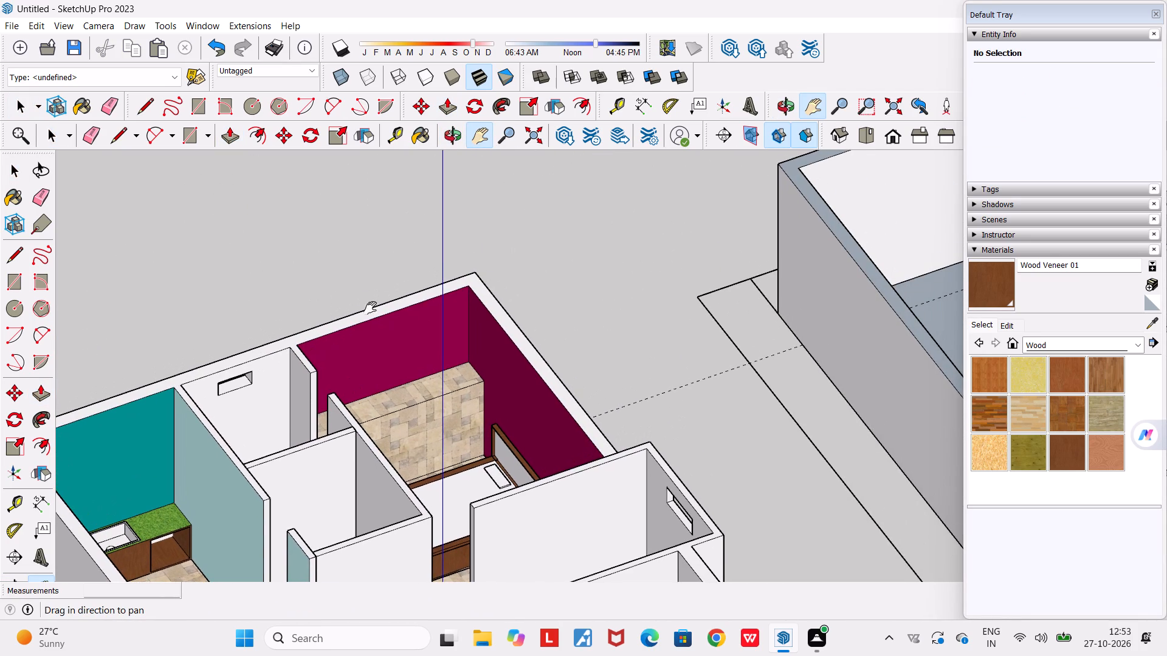
pyautogui.moveTo(539, 323); pyautogui.dragTo(373, 331, button='middle')
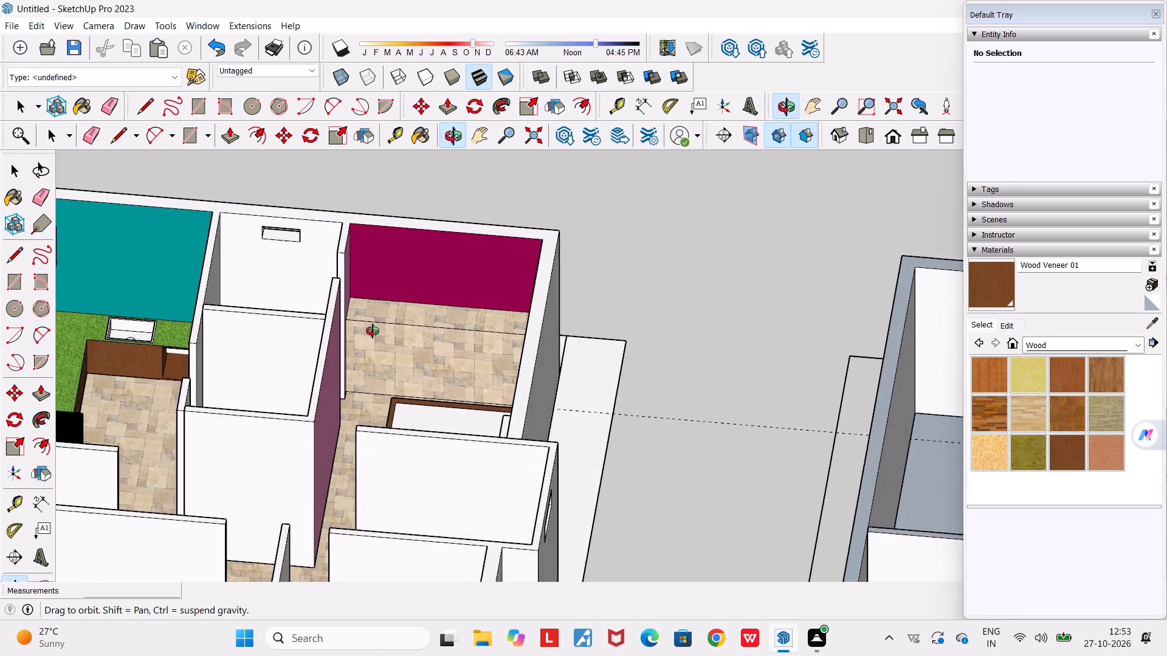
pyautogui.moveTo(373, 331); pyautogui.dragTo(405, 297, button='middle')
pyautogui.scroll(-1, 405, 298)
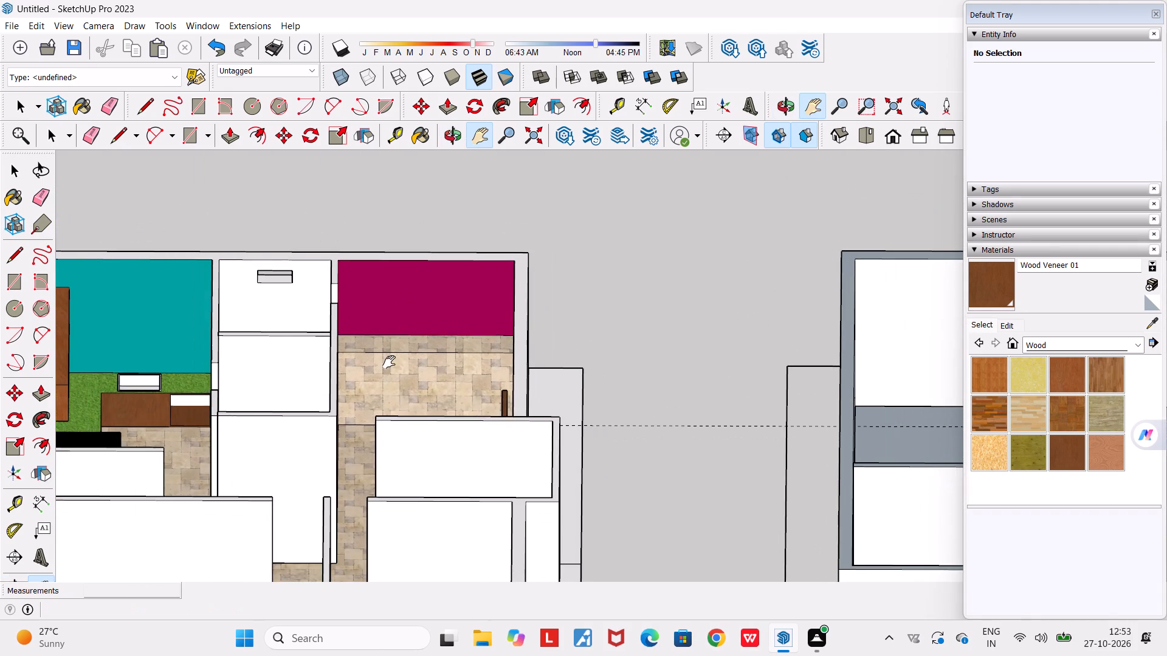
pyautogui.scroll(6, 388, 351)
pyautogui.moveTo(388, 350); pyautogui.dragTo(372, 387, button='middle')
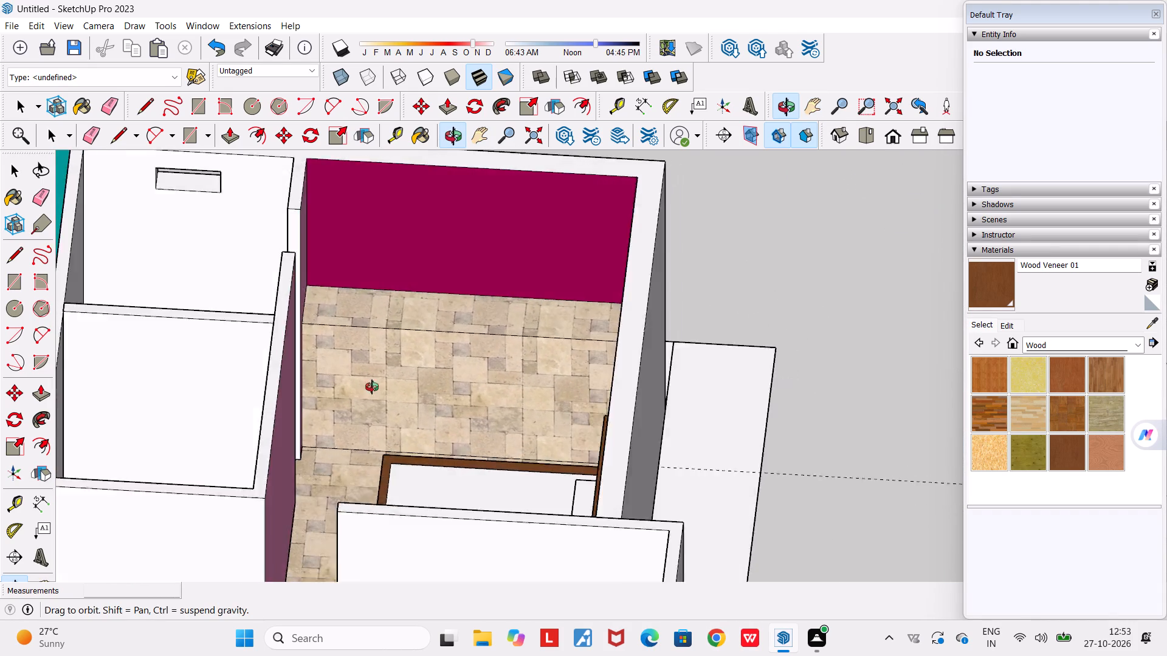
pyautogui.moveTo(372, 387); pyautogui.dragTo(368, 375, button='middle')
pyautogui.moveTo(409, 347); pyautogui.dragTo(443, 360, button='middle')
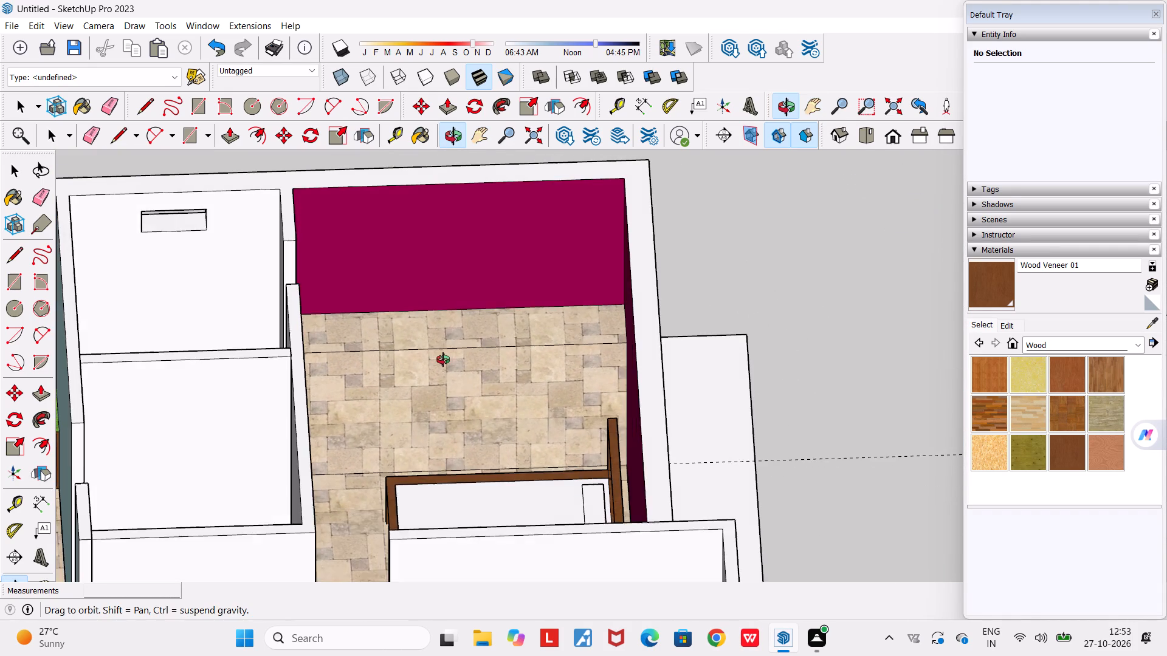
pyautogui.moveTo(443, 360); pyautogui.dragTo(443, 376, button='middle')
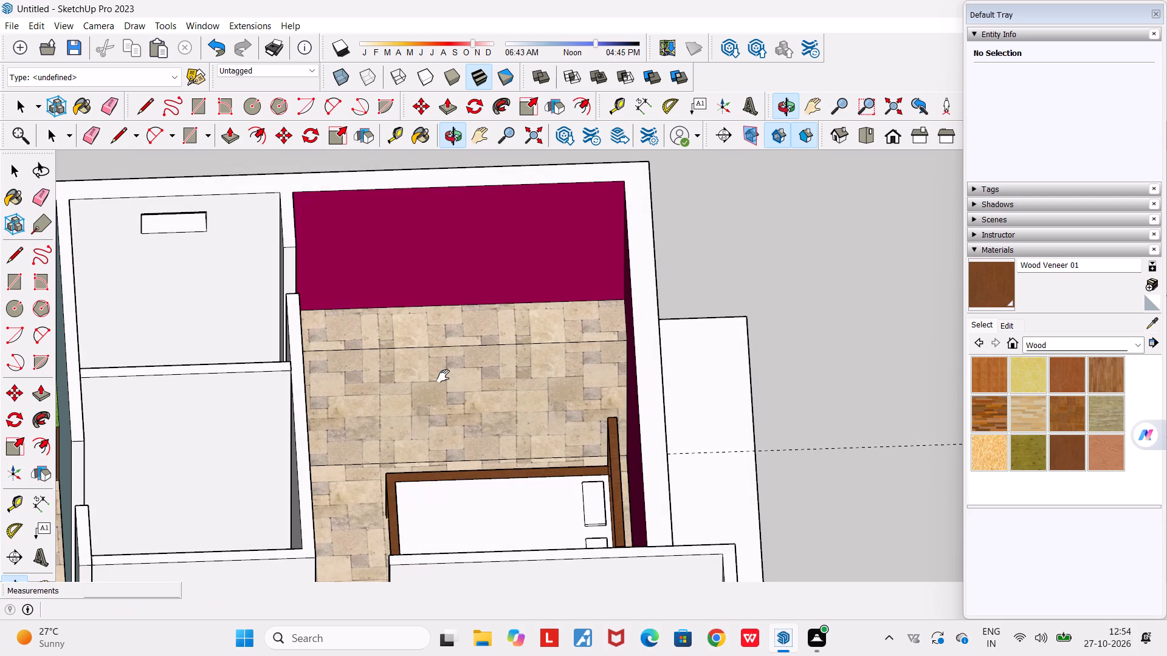
pyautogui.scroll(2, 442, 348)
pyautogui.moveTo(441, 349); pyautogui.dragTo(426, 380, button='middle')
pyautogui.scroll(1, 432, 330)
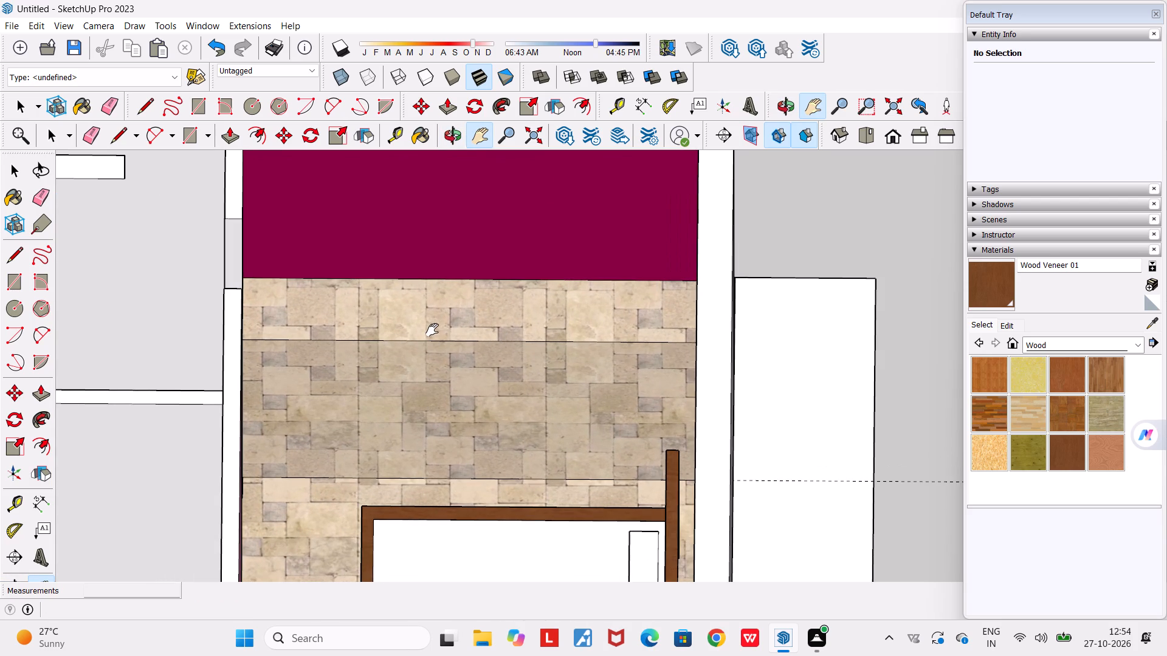
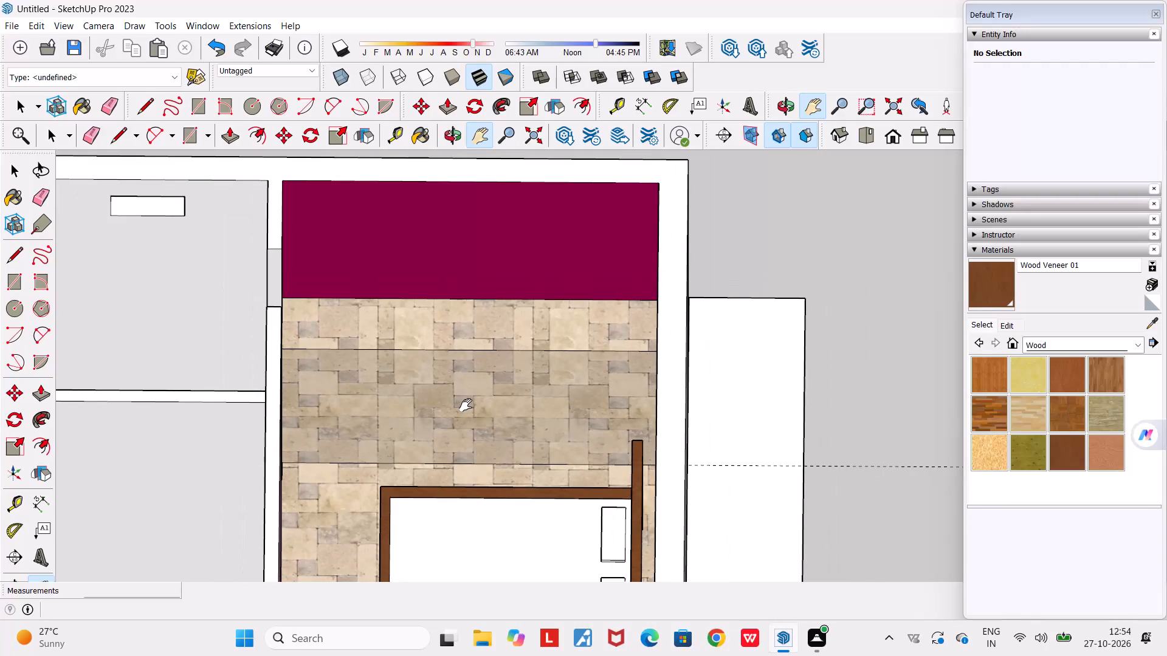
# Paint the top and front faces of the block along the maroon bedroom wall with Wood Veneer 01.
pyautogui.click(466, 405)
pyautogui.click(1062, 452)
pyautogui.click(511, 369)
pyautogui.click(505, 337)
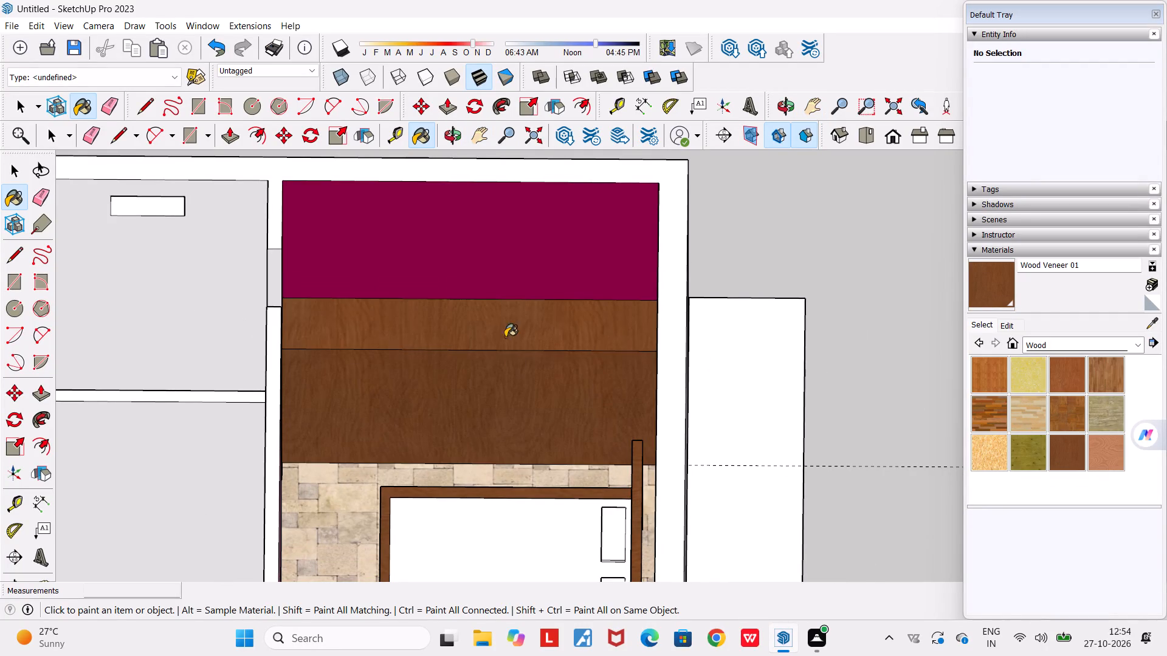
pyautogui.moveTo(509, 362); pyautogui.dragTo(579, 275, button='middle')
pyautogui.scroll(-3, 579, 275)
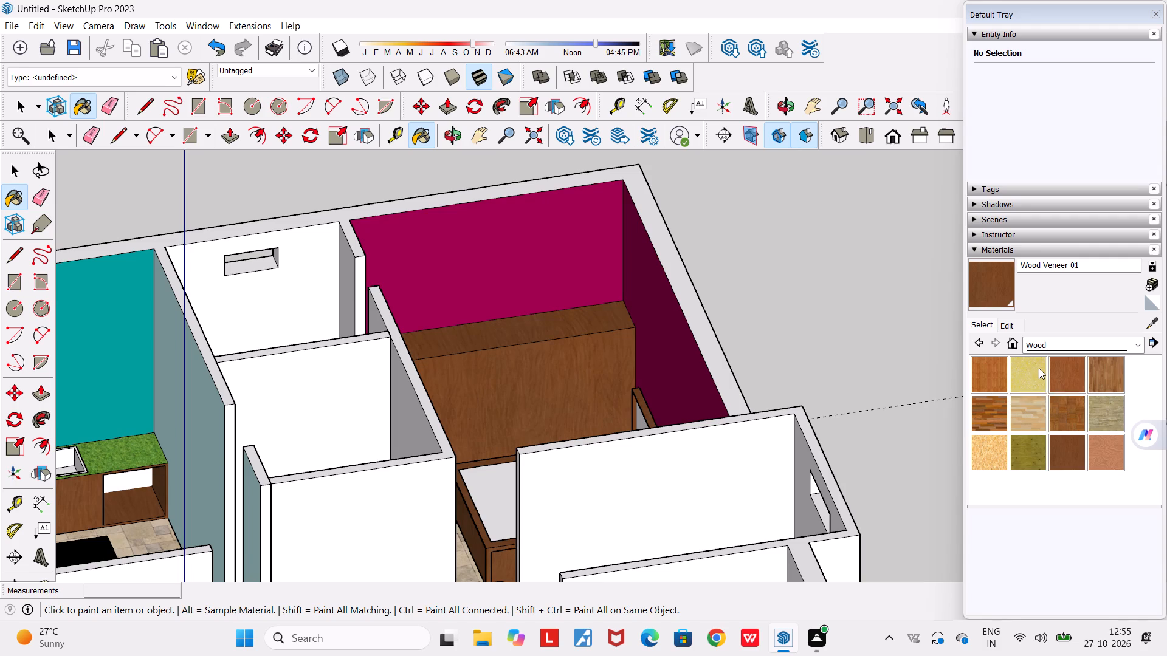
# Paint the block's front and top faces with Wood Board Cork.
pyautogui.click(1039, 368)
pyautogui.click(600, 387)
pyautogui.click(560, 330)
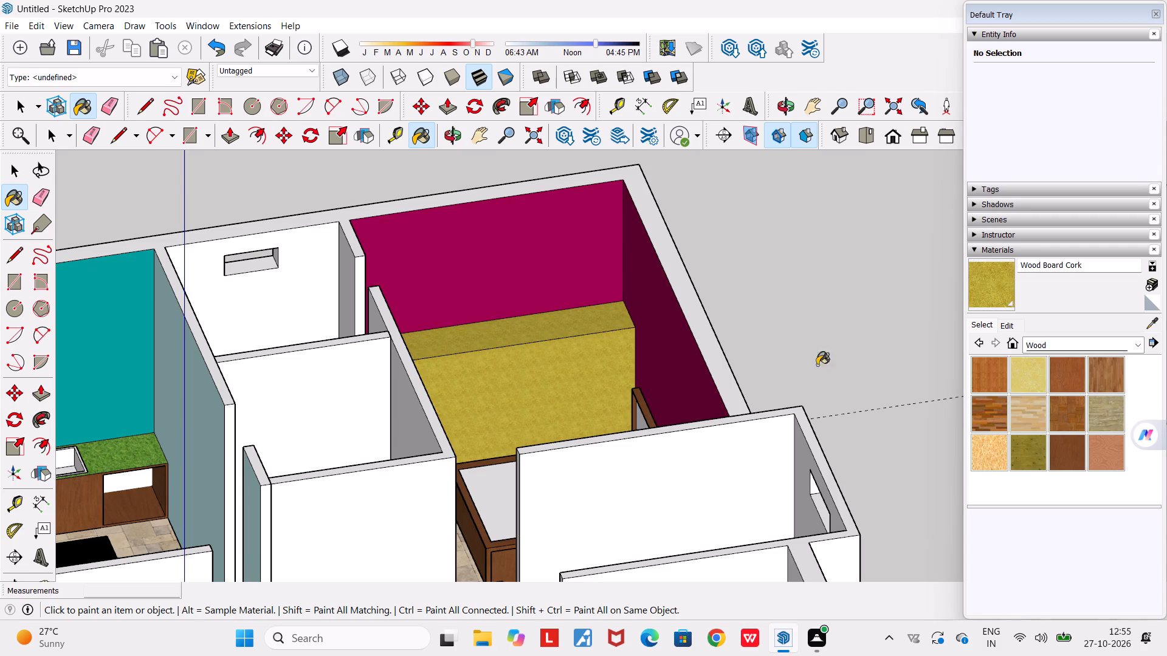
# Paint the block's front and top faces with Wood Lumber ButtJoined.
pyautogui.click(1098, 420)
pyautogui.click(556, 374)
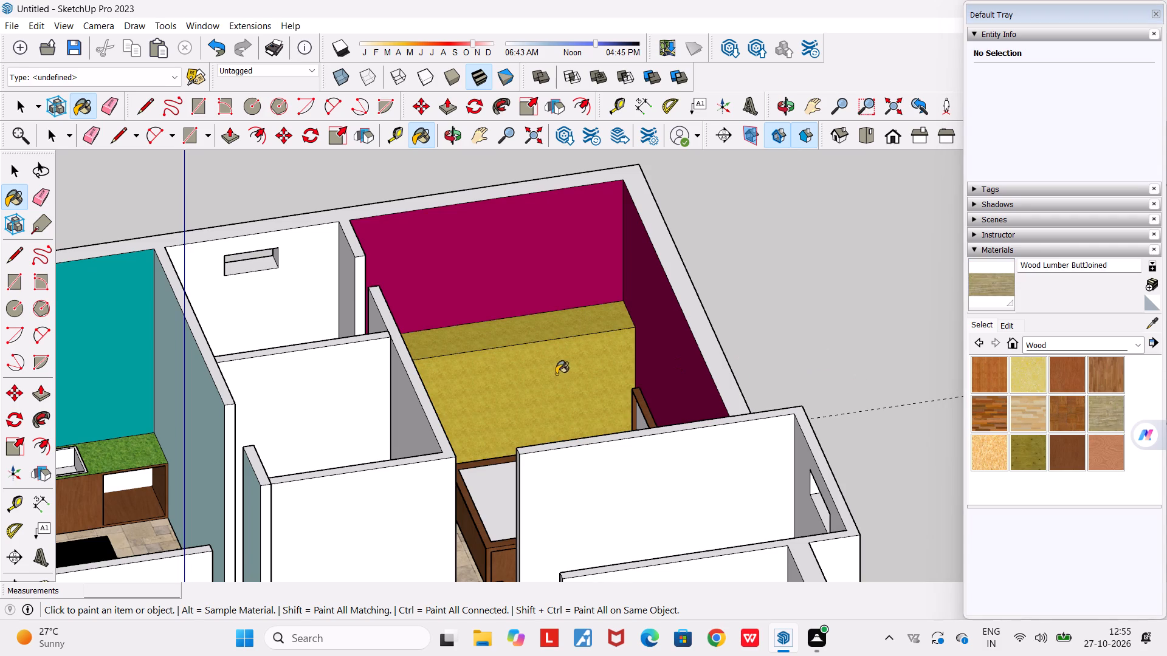
pyautogui.click(521, 333)
# Examine the painted block from several angles and compare it with the available wood materials.
pyautogui.moveTo(516, 359); pyautogui.dragTo(364, 335, button='middle')
pyautogui.scroll(-3, 364, 335)
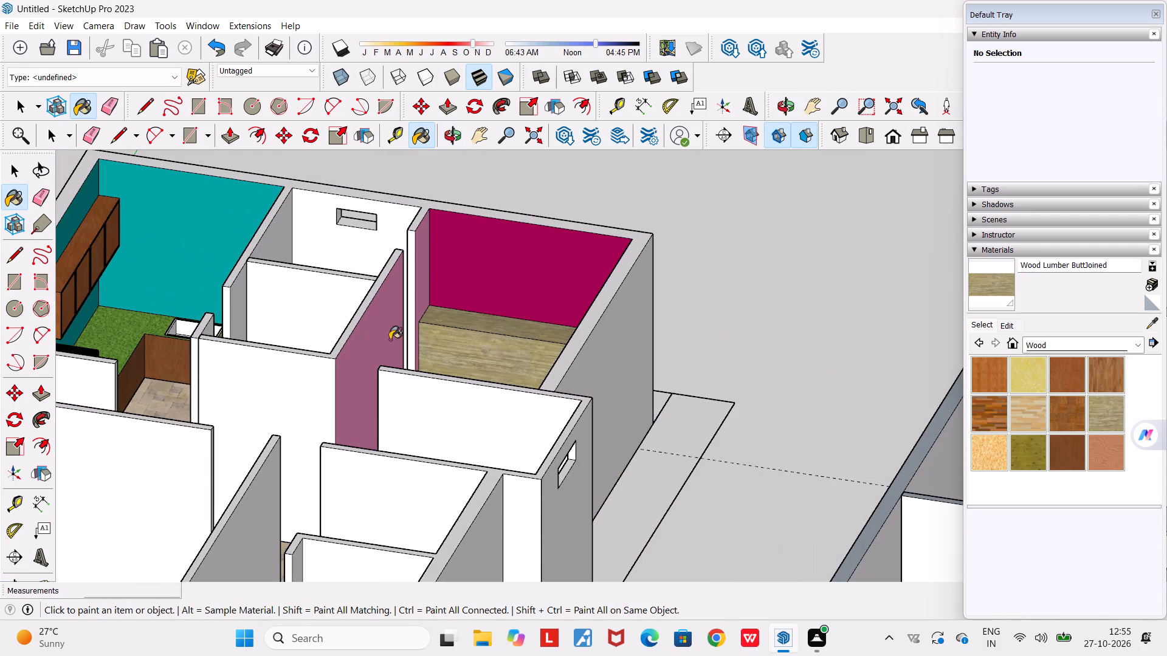
pyautogui.scroll(4, 1035, 443)
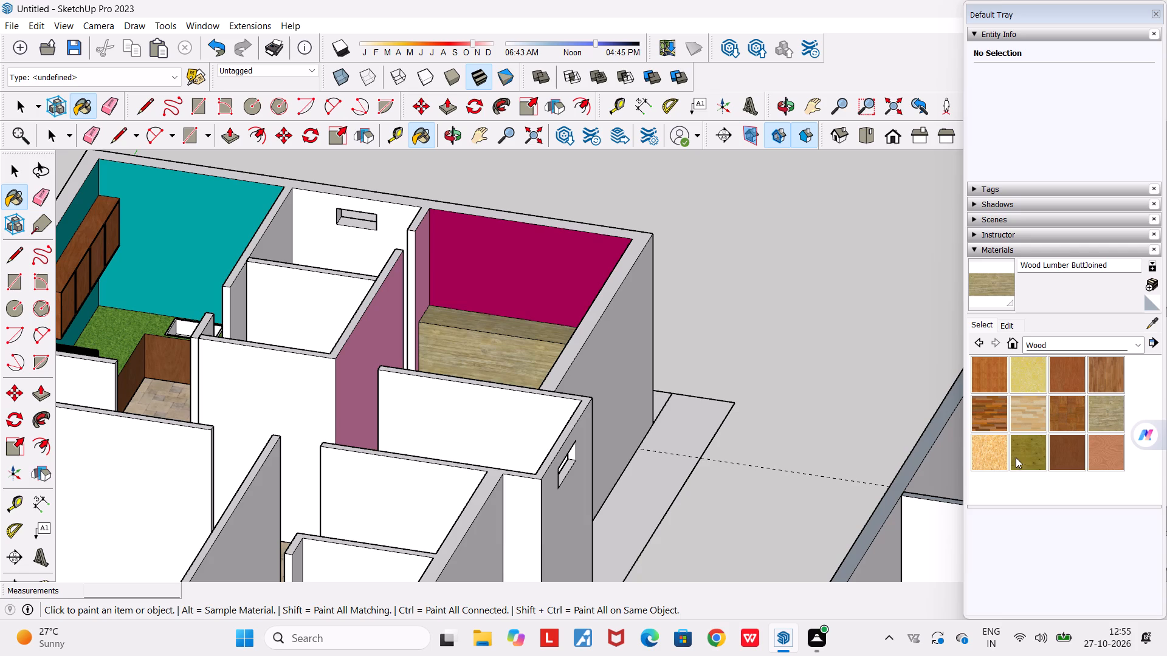
pyautogui.scroll(4, 1055, 423)
pyautogui.scroll(-9, 1054, 419)
pyautogui.scroll(4, 1054, 419)
pyautogui.scroll(-3, 1054, 419)
pyautogui.moveTo(569, 413); pyautogui.dragTo(776, 401, button='middle')
pyautogui.scroll(7, 556, 367)
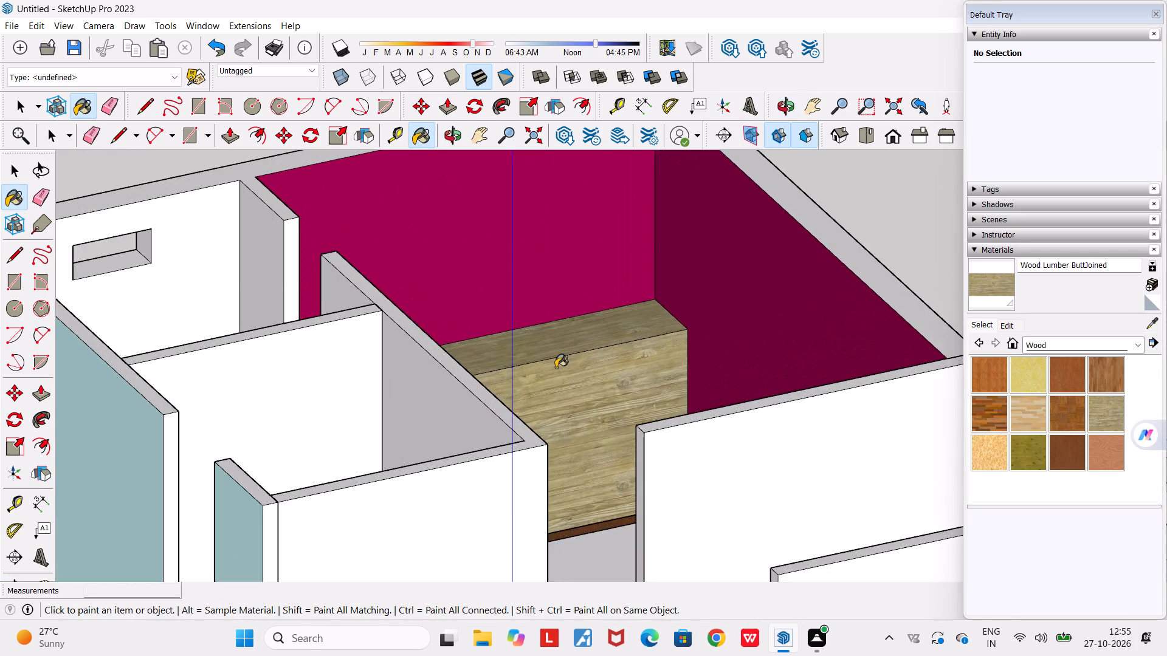
pyautogui.moveTo(553, 366); pyautogui.dragTo(447, 368, button='middle')
# Examine the block's top and front faces and its height against the maroon walls and the bed.
pyautogui.press('space')
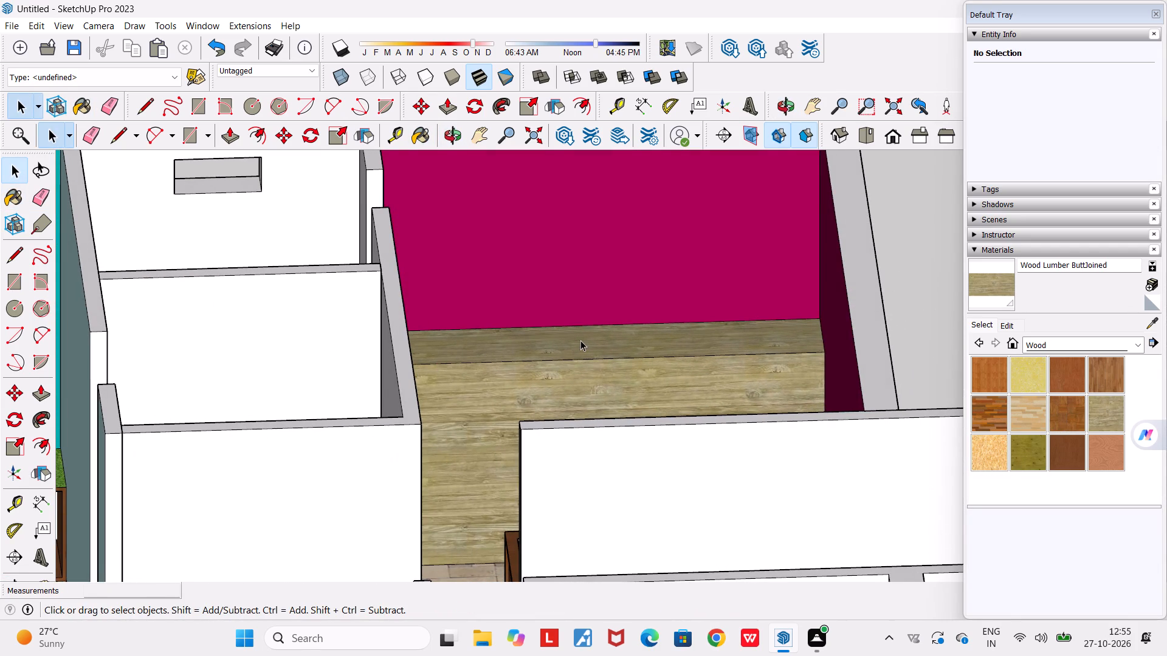
pyautogui.scroll(3, 580, 340)
pyautogui.moveTo(570, 340); pyautogui.dragTo(514, 340, button='middle')
pyautogui.moveTo(555, 360); pyautogui.dragTo(593, 369, button='middle')
pyautogui.scroll(-3, 593, 368)
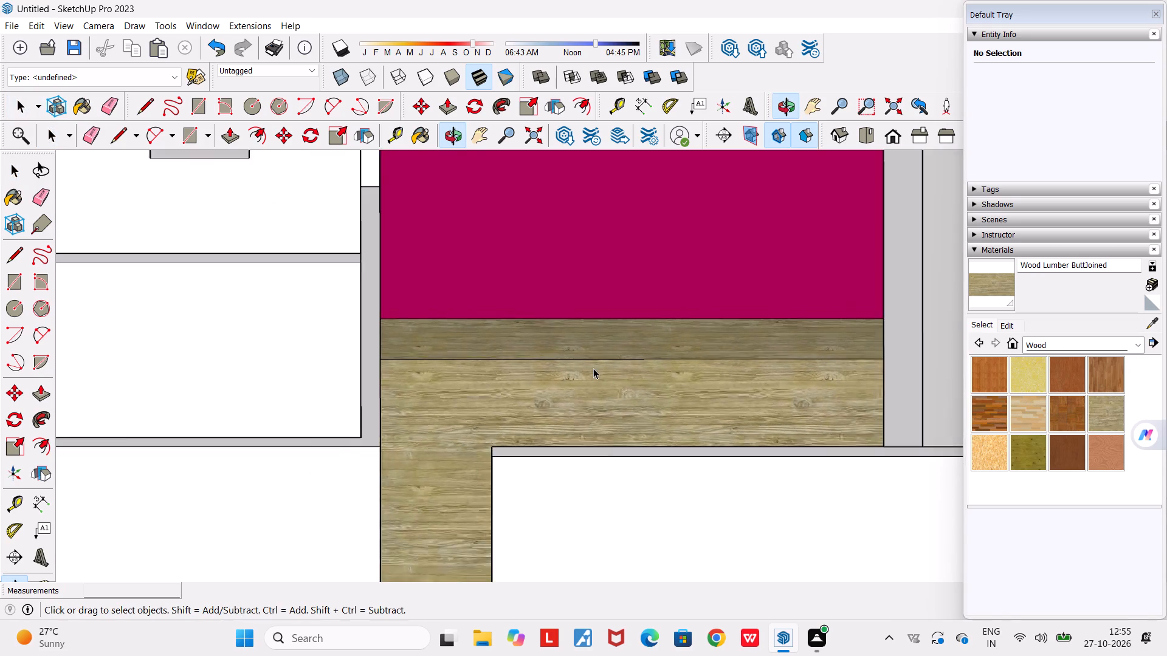
pyautogui.scroll(-5, 593, 368)
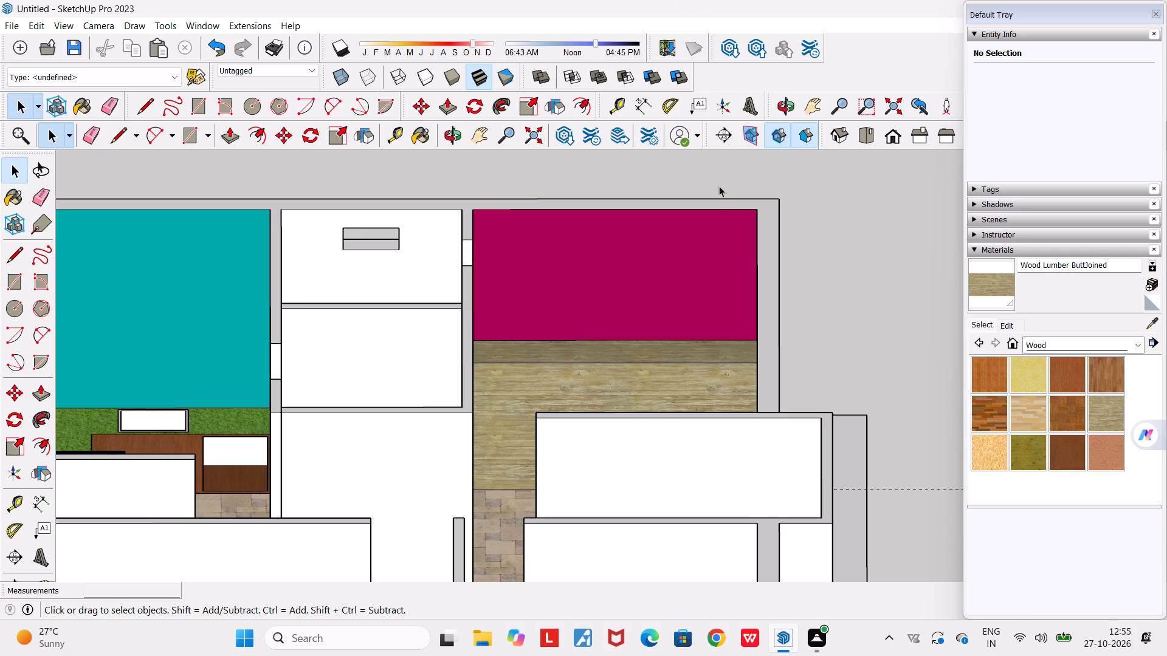
pyautogui.scroll(3, 652, 346)
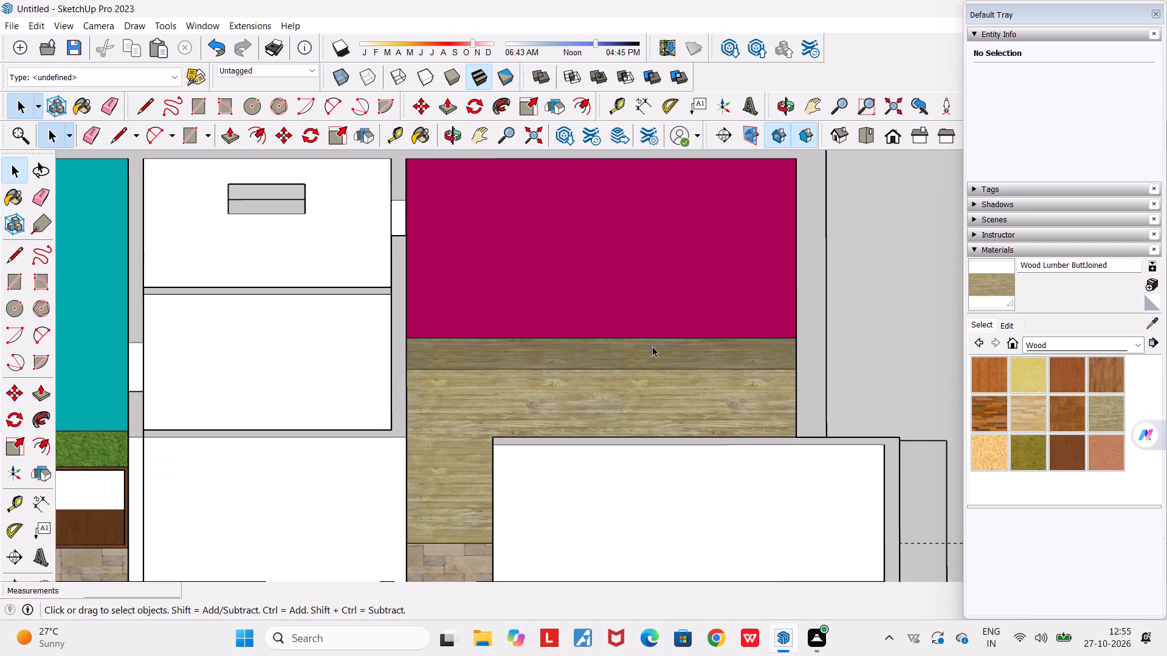
pyautogui.scroll(-2, 652, 346)
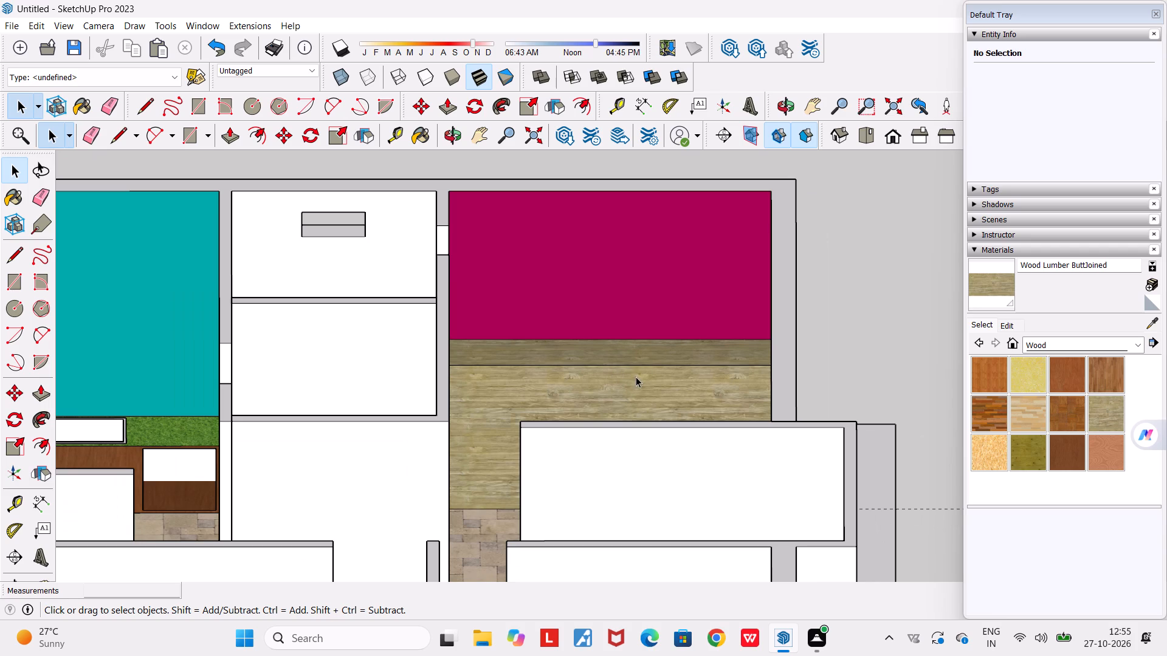
pyautogui.moveTo(635, 377); pyautogui.dragTo(630, 451, button='middle')
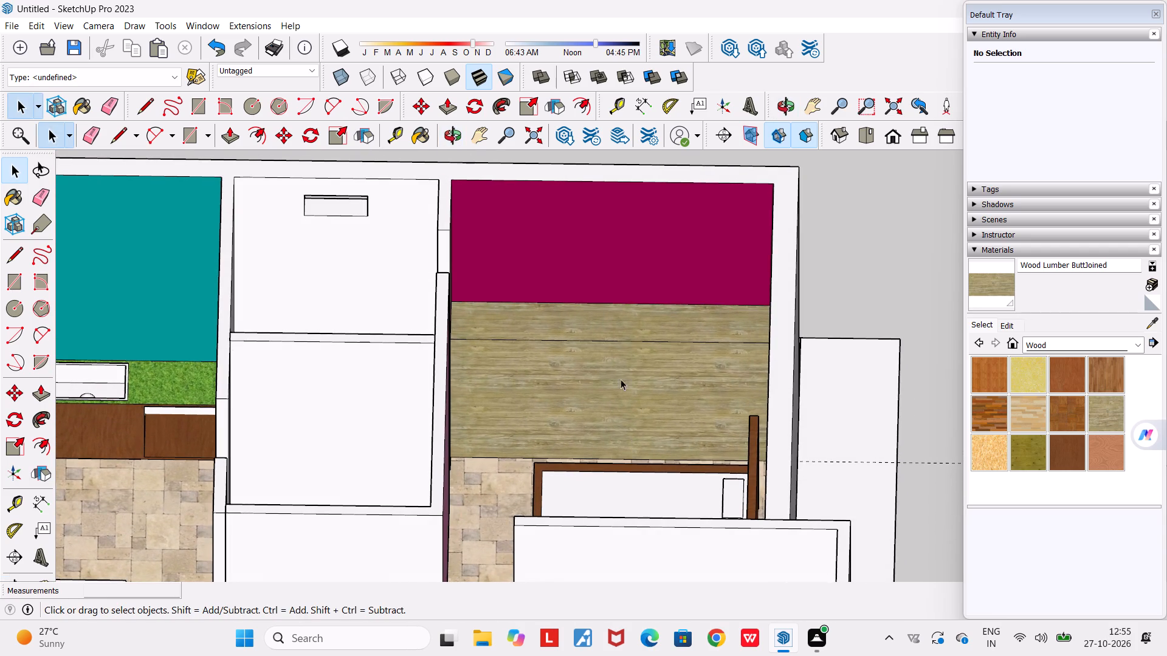
pyautogui.scroll(1, 614, 346)
pyautogui.moveTo(607, 343); pyautogui.dragTo(597, 341, button='middle')
pyautogui.moveTo(625, 356); pyautogui.dragTo(686, 392, button='middle')
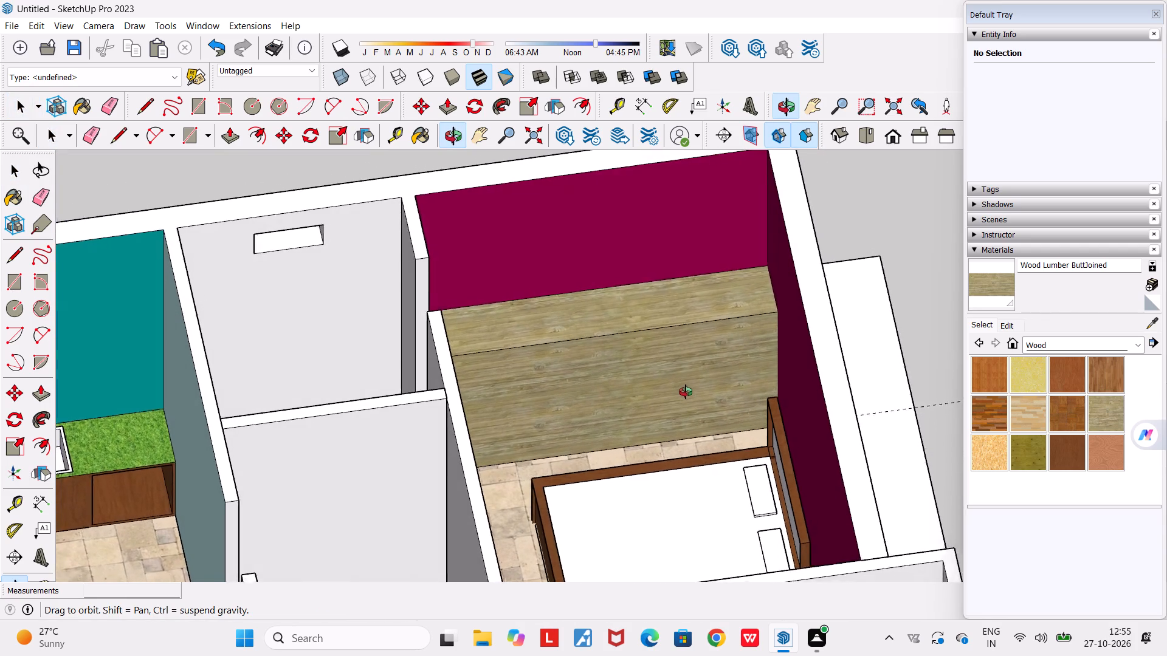
pyautogui.moveTo(686, 392); pyautogui.dragTo(643, 378, button='middle')
pyautogui.scroll(-2, 643, 378)
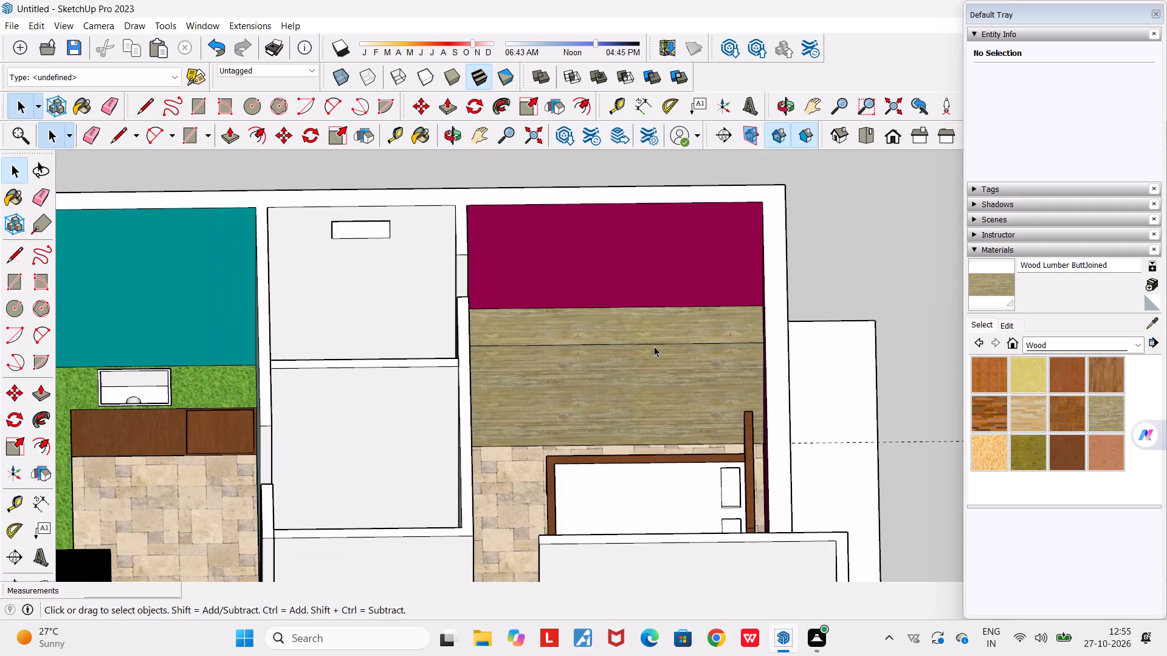
# Push/Pull the block's top face up by 500 mm.
pyautogui.click(449, 104)
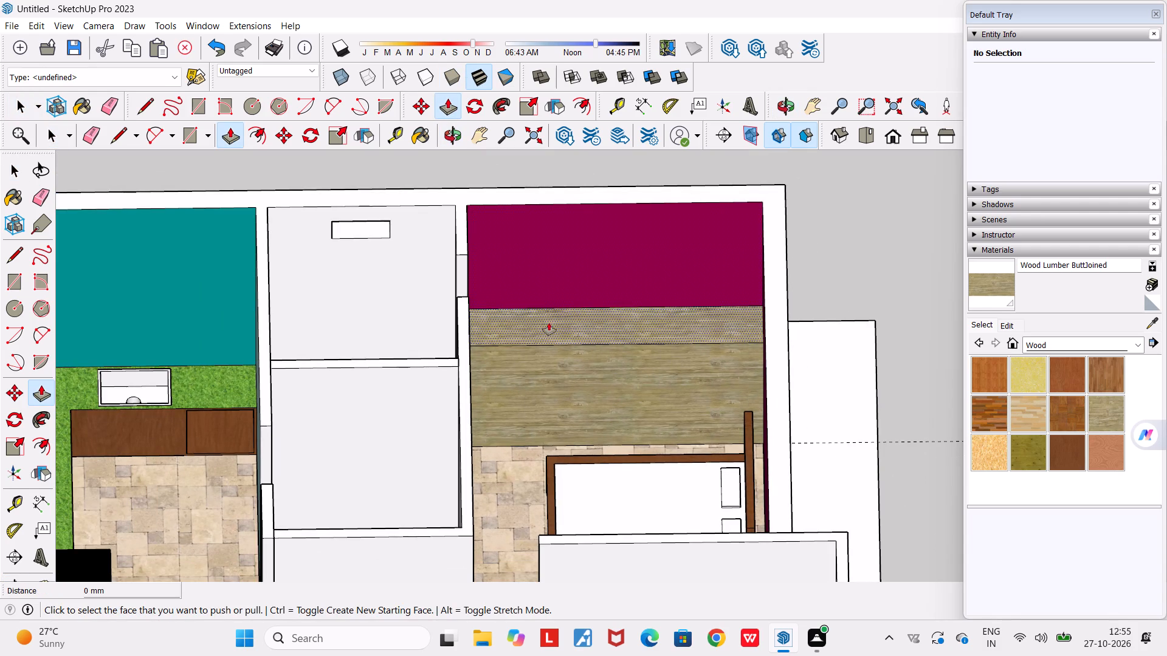
pyautogui.click(559, 318)
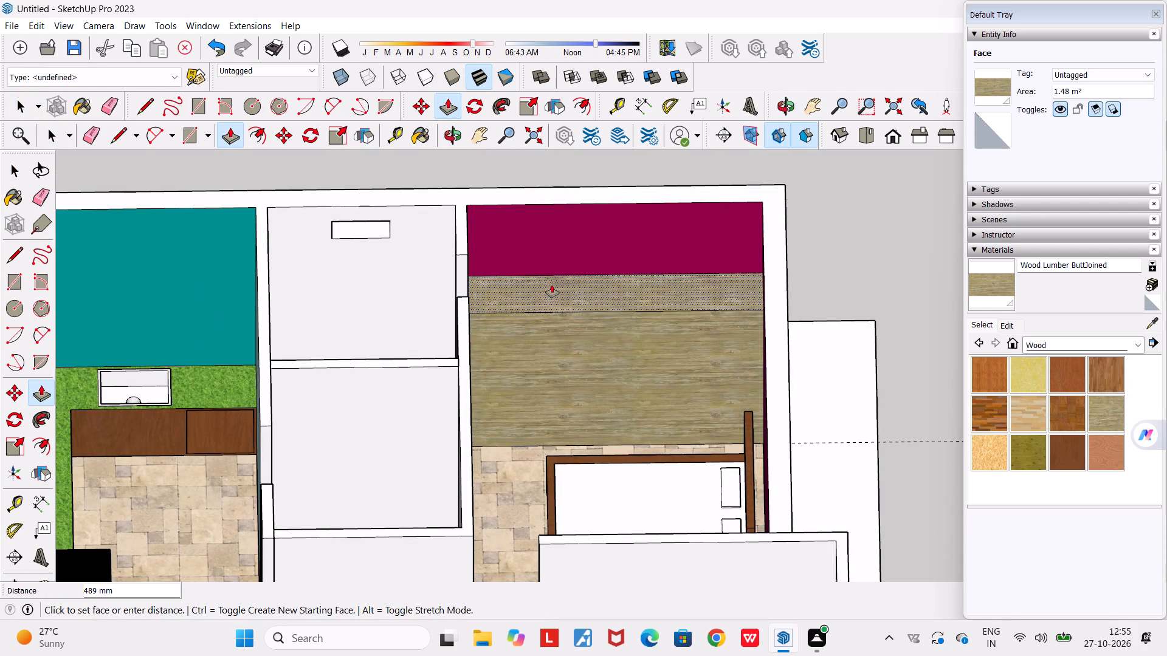
pyautogui.write('500')
pyautogui.press('Return')
# Inspect the heightened block from several angles, including its top edge, front face and ends at the side walls.
pyautogui.moveTo(551, 285); pyautogui.dragTo(548, 283, button='middle')
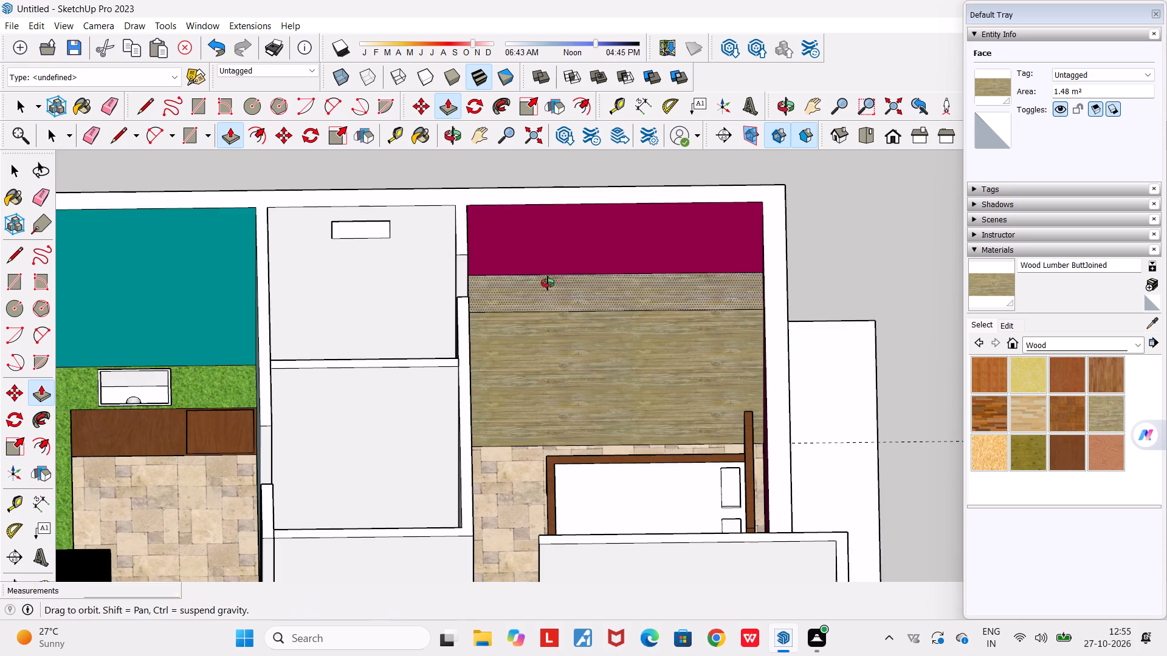
pyautogui.moveTo(548, 283); pyautogui.dragTo(532, 209, button='middle')
pyautogui.scroll(-4, 532, 209)
pyautogui.moveTo(568, 282); pyautogui.dragTo(735, 235, button='middle')
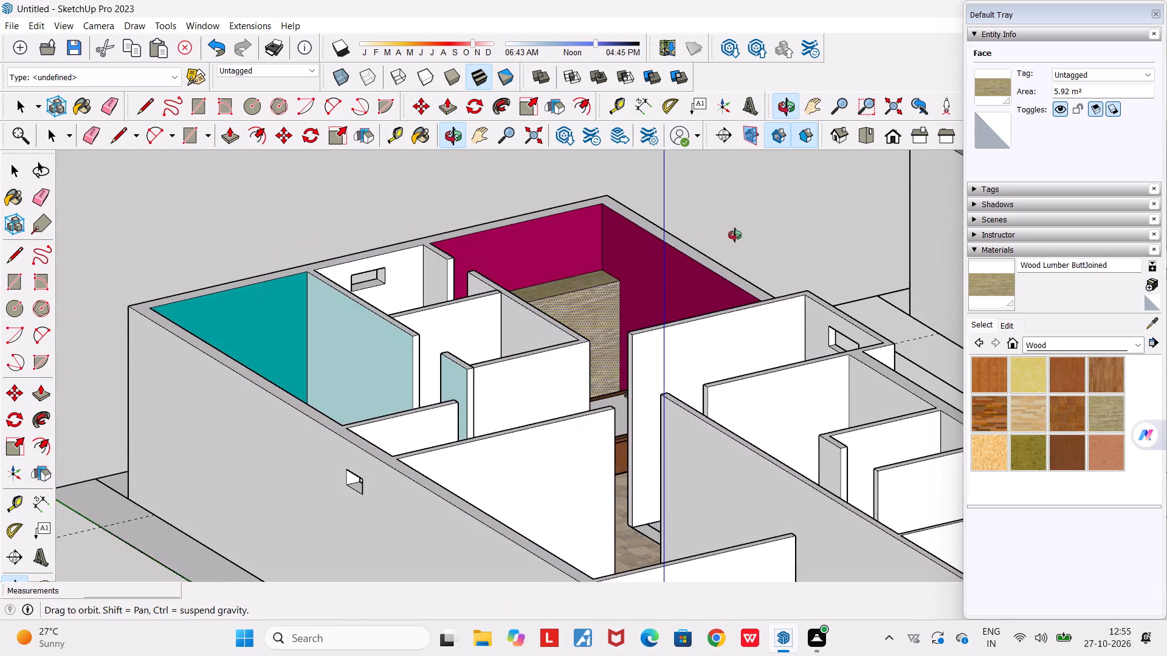
pyautogui.moveTo(735, 235); pyautogui.dragTo(733, 233, button='middle')
pyautogui.scroll(12, 607, 266)
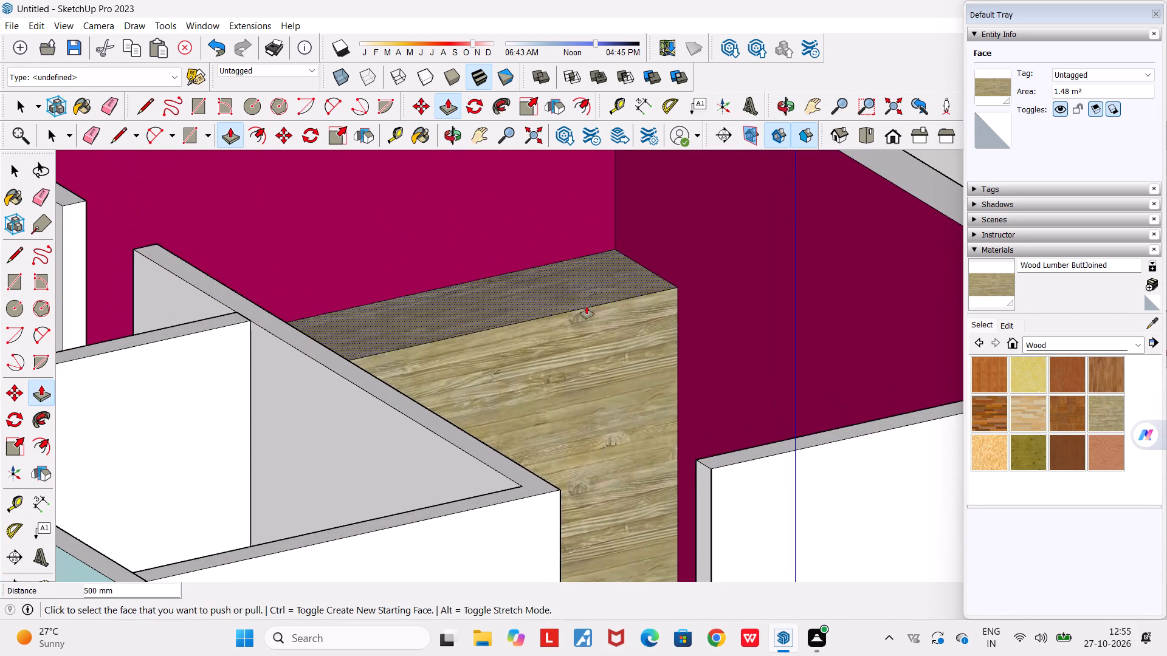
pyautogui.scroll(-4, 591, 307)
pyautogui.moveTo(595, 338); pyautogui.dragTo(594, 338, button='middle')
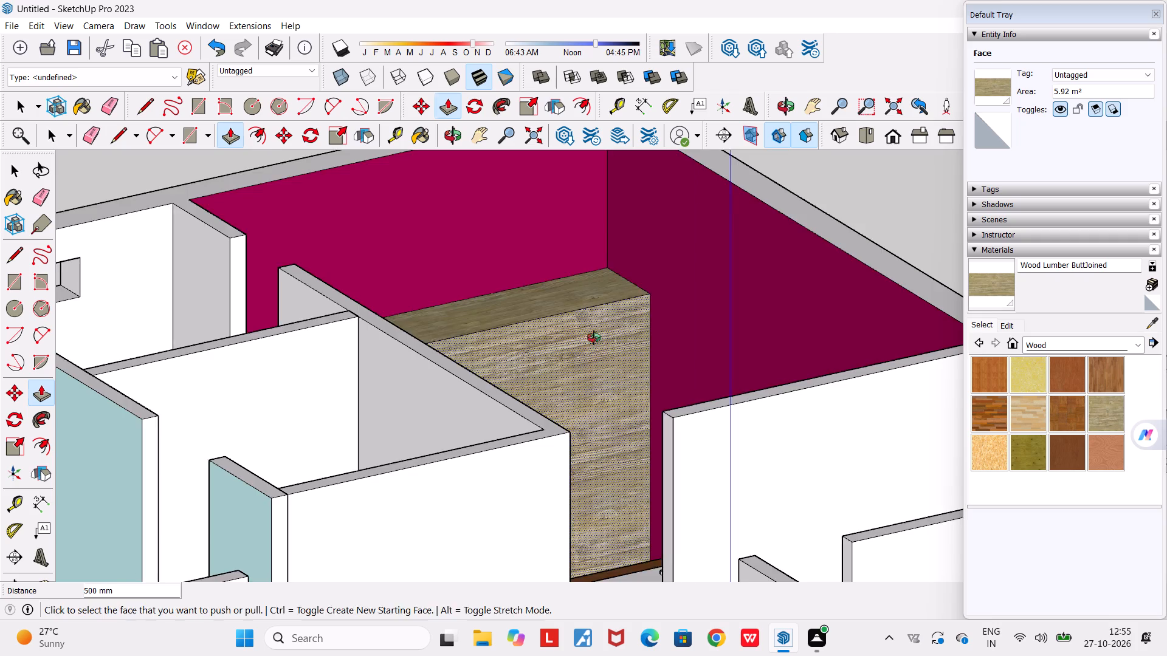
pyautogui.moveTo(594, 338); pyautogui.dragTo(540, 318, button='middle')
pyautogui.scroll(-3, 540, 318)
pyautogui.moveTo(540, 318); pyautogui.dragTo(539, 333, button='middle')
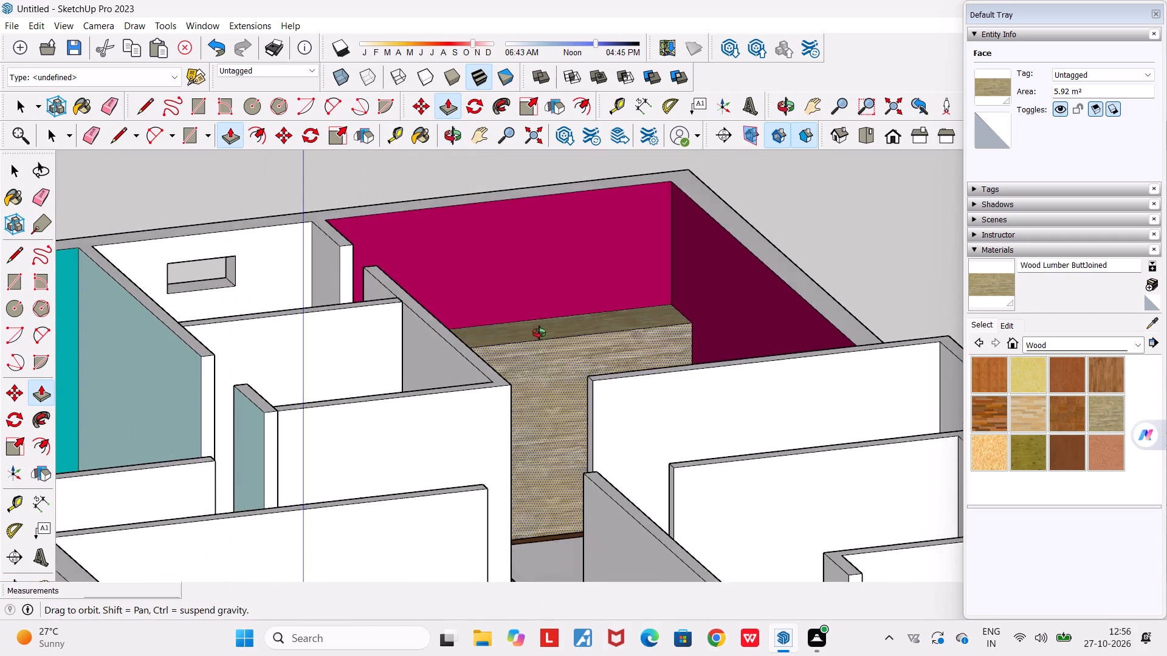
pyautogui.moveTo(539, 333); pyautogui.dragTo(452, 401, button='middle')
pyautogui.scroll(-1, 452, 401)
pyautogui.press('space')
pyautogui.moveTo(625, 358); pyautogui.dragTo(585, 335, button='middle')
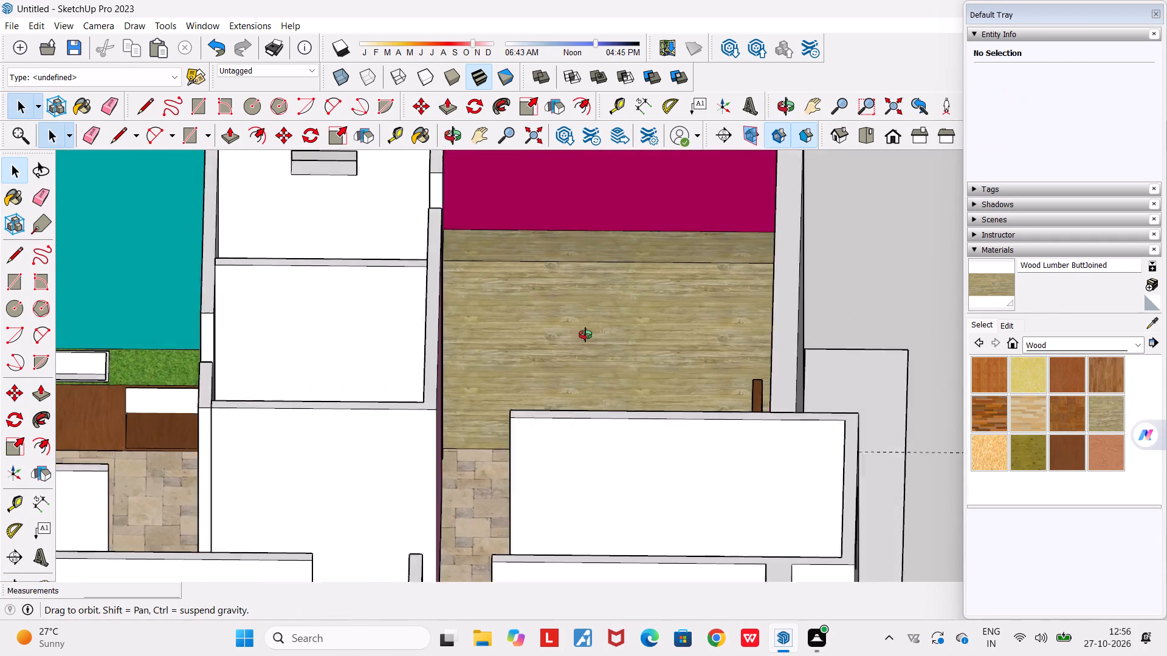
pyautogui.moveTo(585, 335); pyautogui.dragTo(718, 344, button='middle')
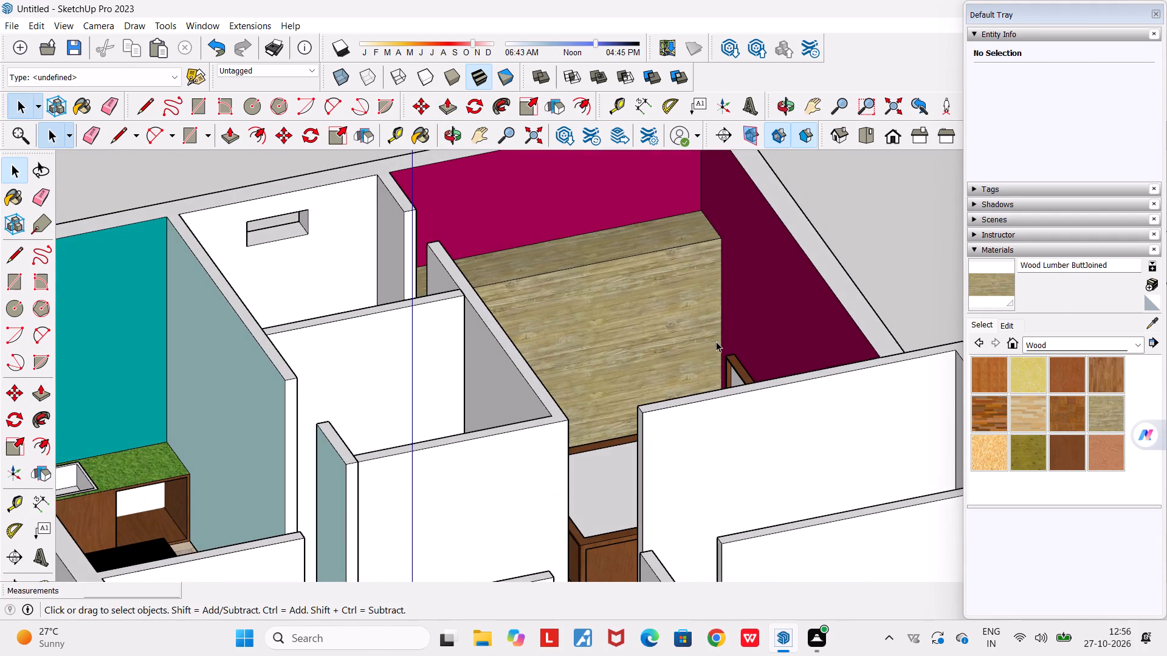
pyautogui.scroll(3, 731, 341)
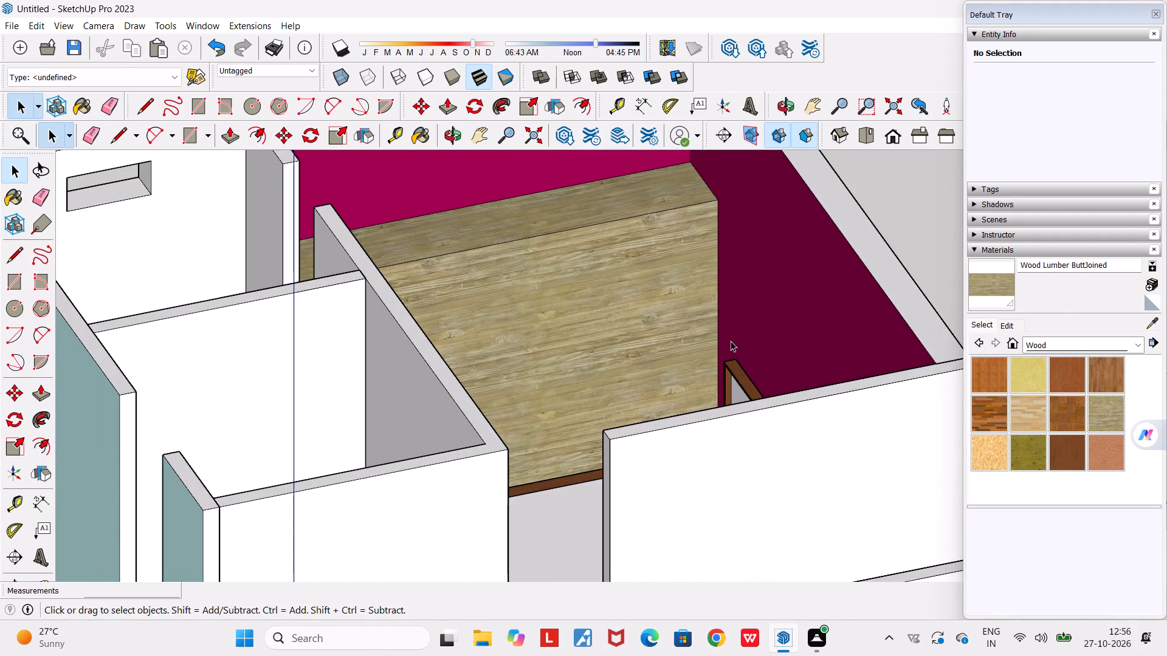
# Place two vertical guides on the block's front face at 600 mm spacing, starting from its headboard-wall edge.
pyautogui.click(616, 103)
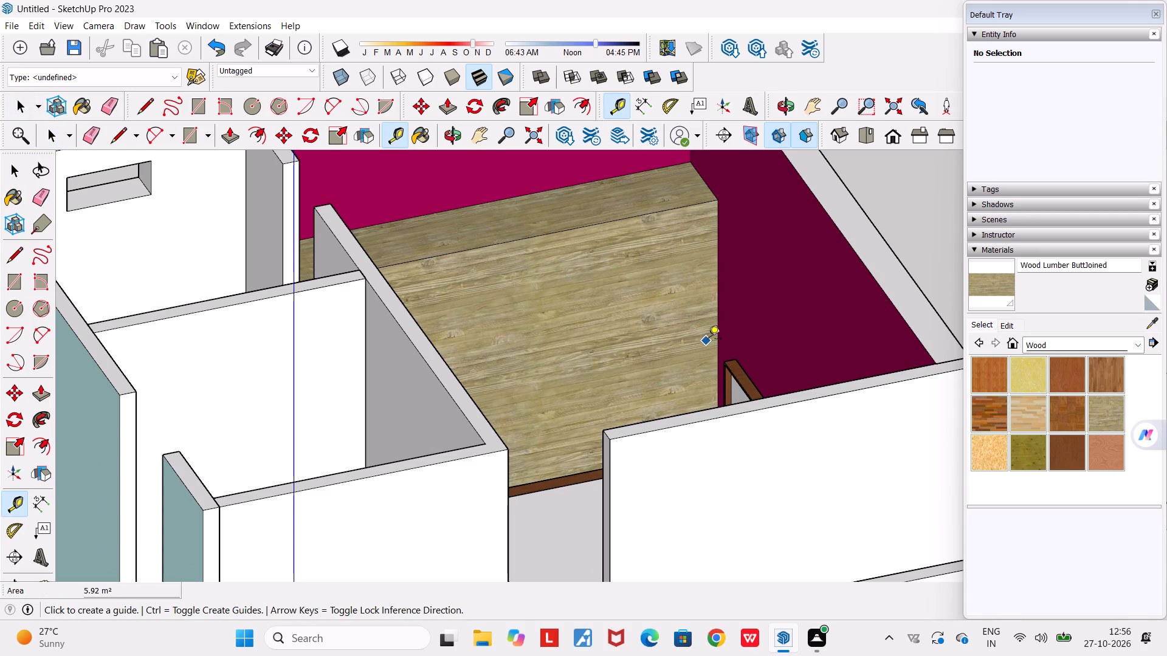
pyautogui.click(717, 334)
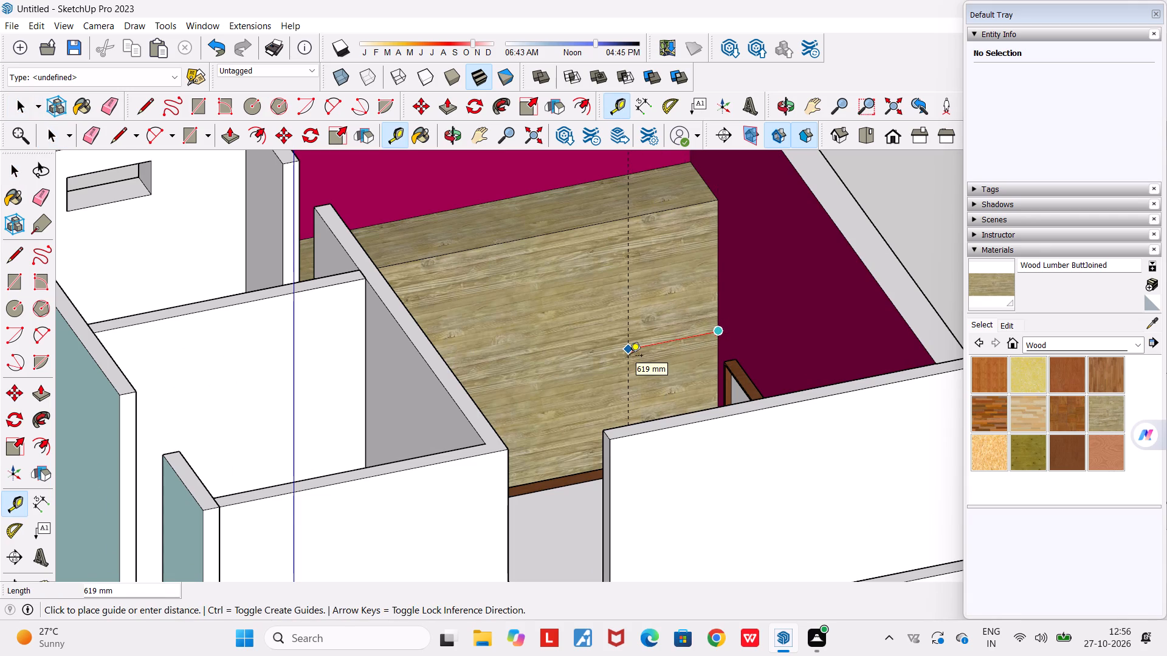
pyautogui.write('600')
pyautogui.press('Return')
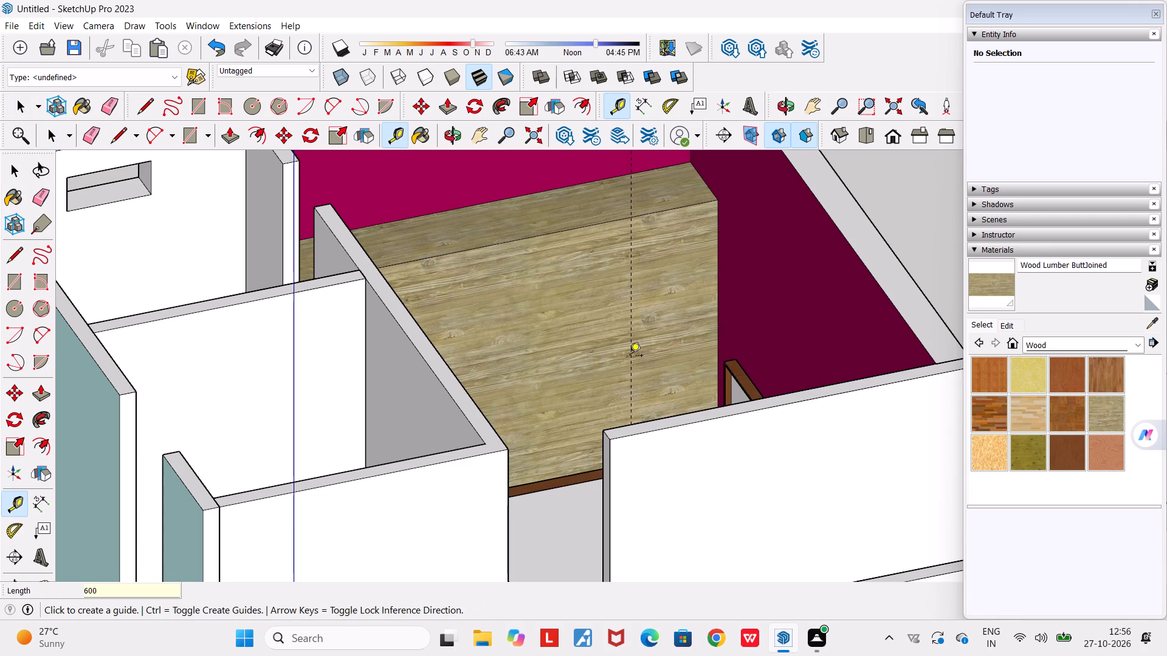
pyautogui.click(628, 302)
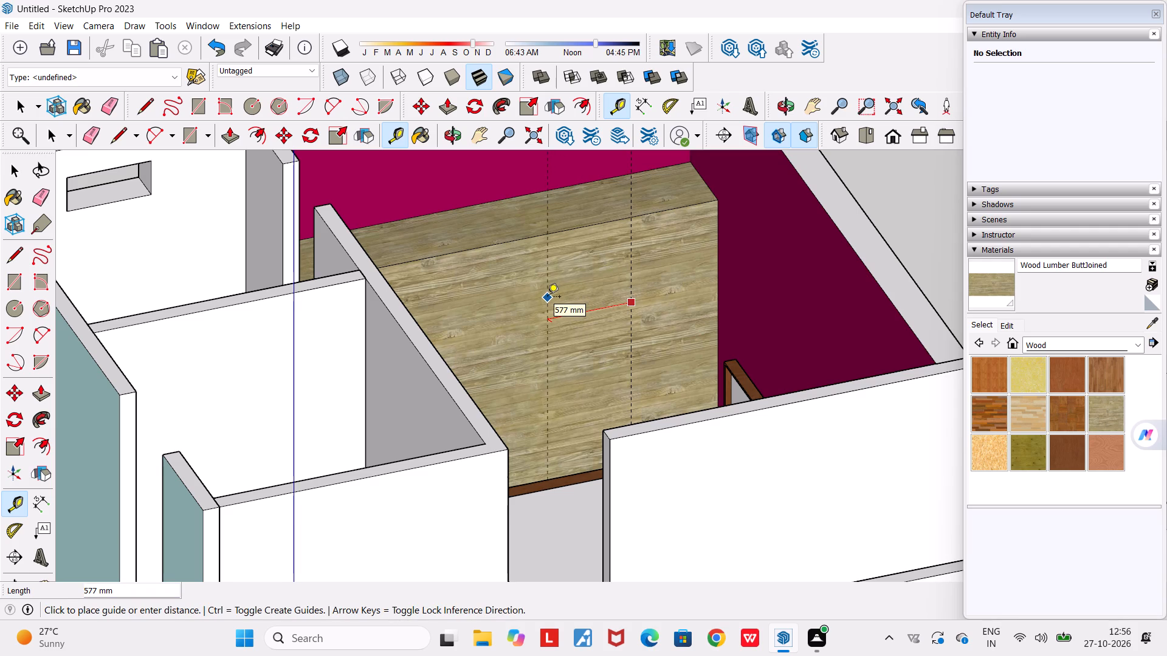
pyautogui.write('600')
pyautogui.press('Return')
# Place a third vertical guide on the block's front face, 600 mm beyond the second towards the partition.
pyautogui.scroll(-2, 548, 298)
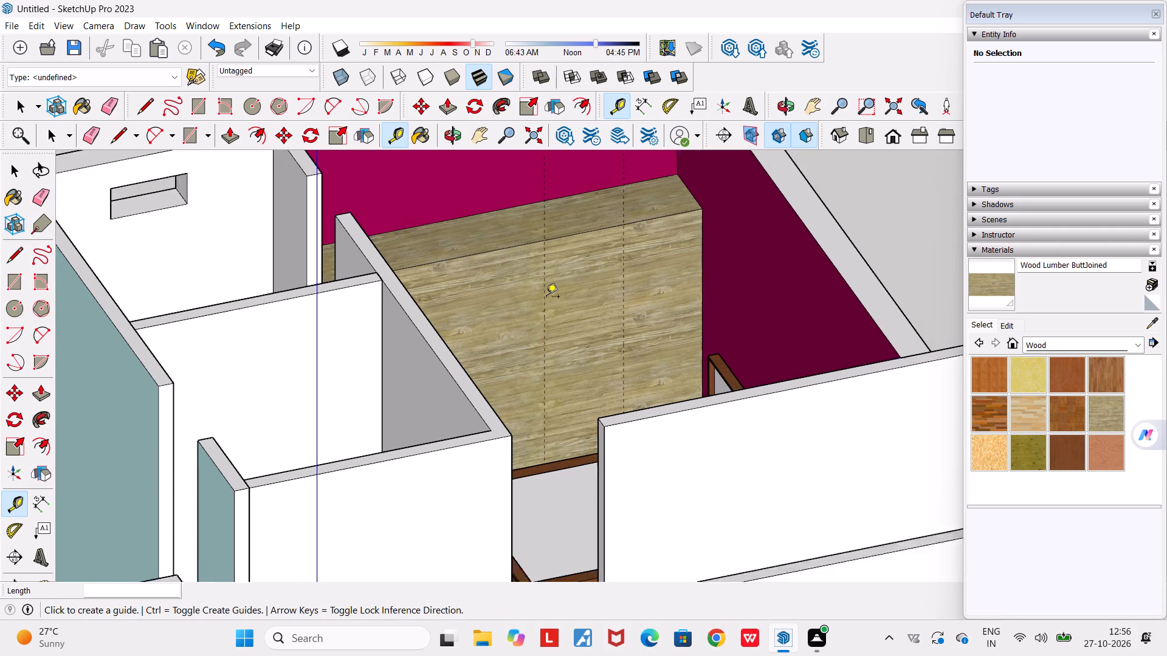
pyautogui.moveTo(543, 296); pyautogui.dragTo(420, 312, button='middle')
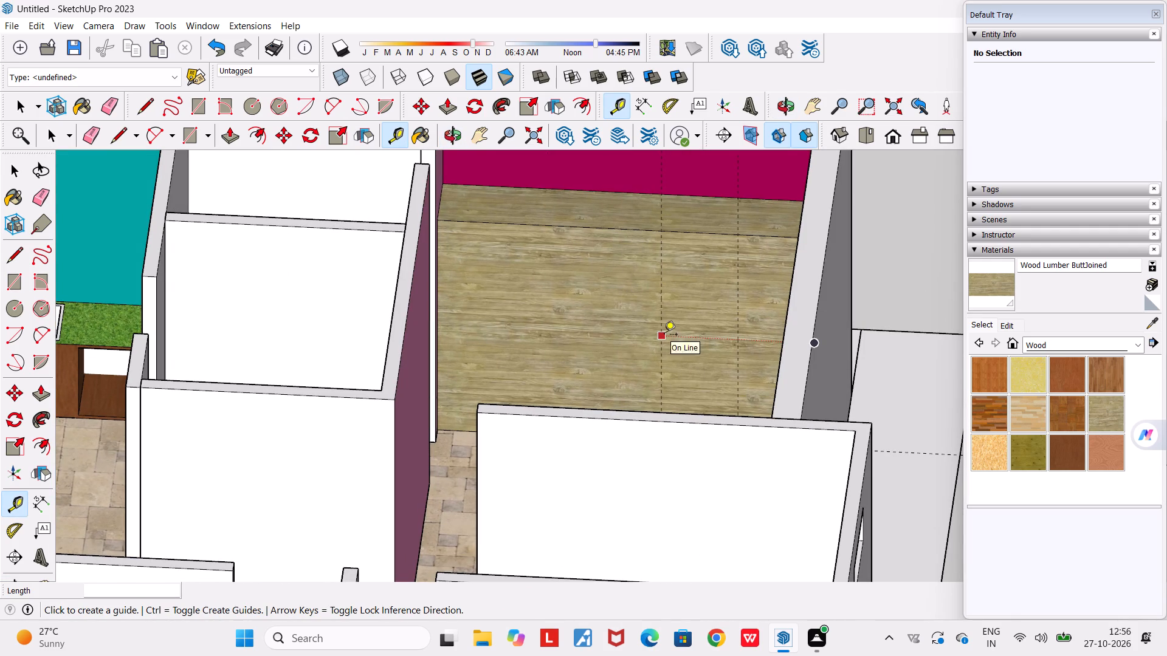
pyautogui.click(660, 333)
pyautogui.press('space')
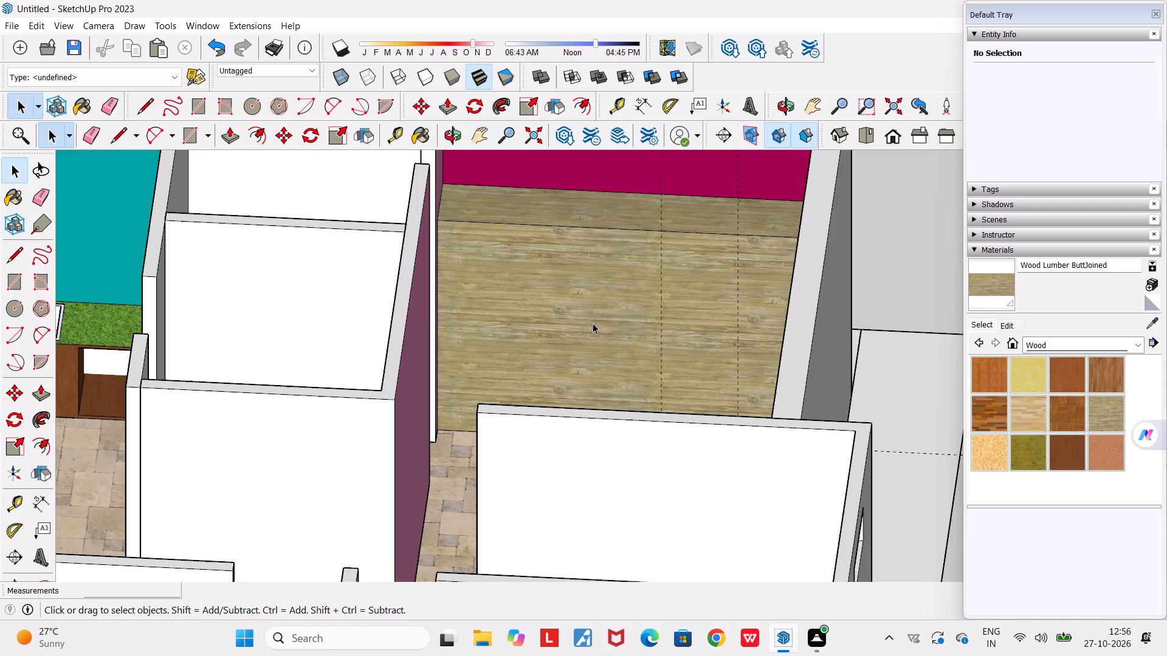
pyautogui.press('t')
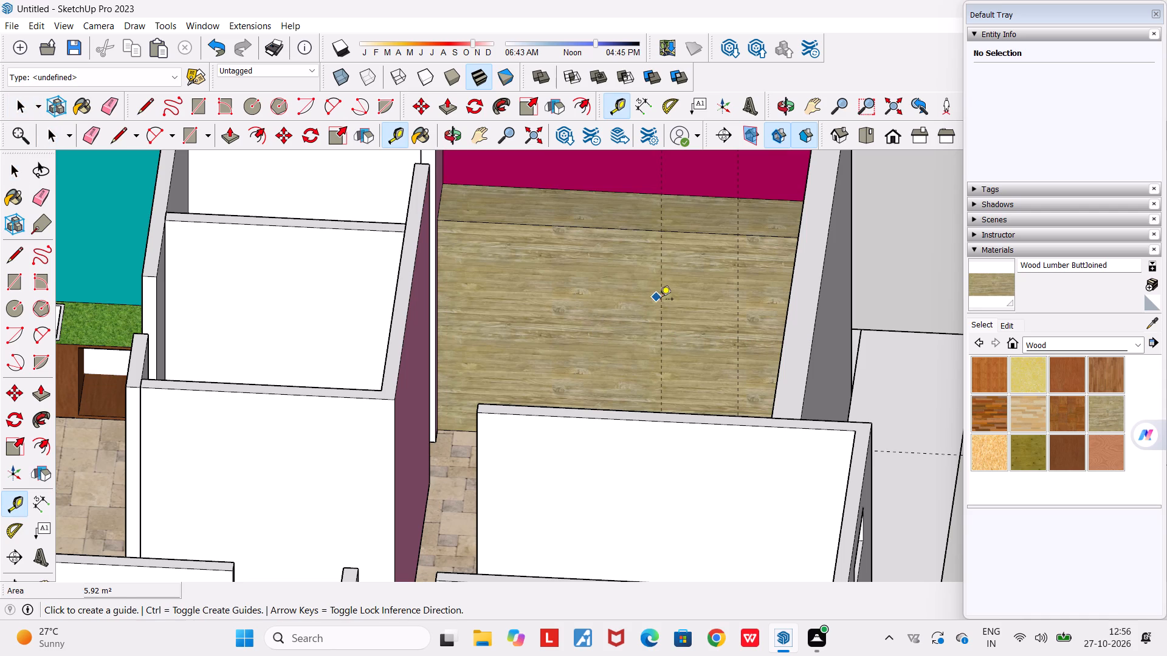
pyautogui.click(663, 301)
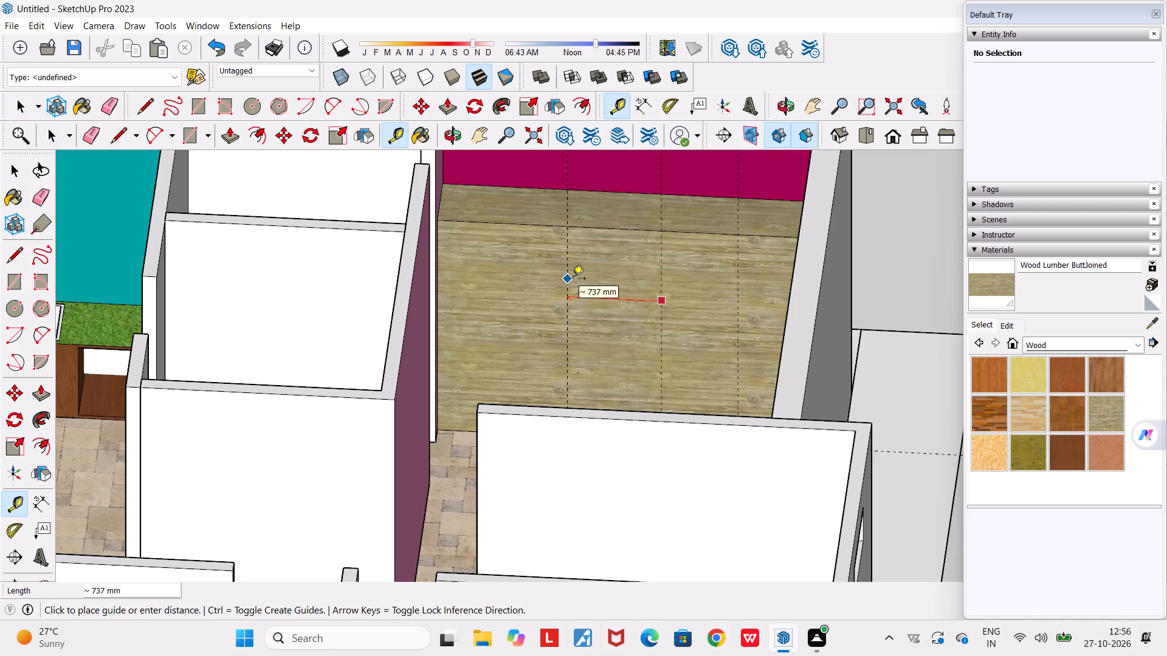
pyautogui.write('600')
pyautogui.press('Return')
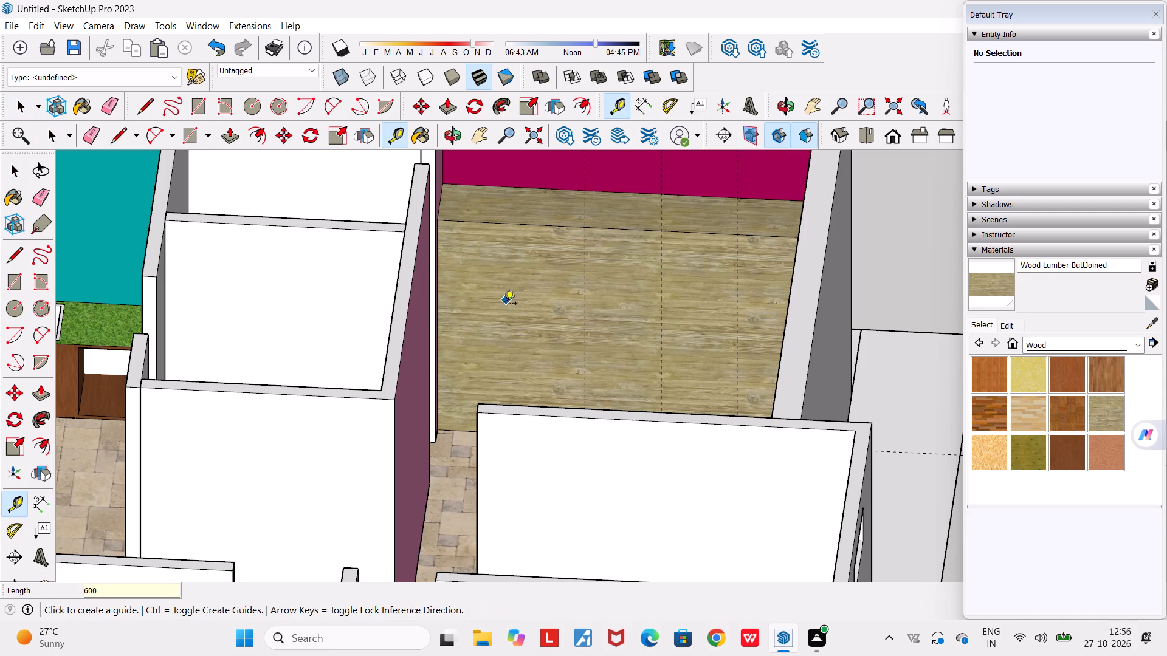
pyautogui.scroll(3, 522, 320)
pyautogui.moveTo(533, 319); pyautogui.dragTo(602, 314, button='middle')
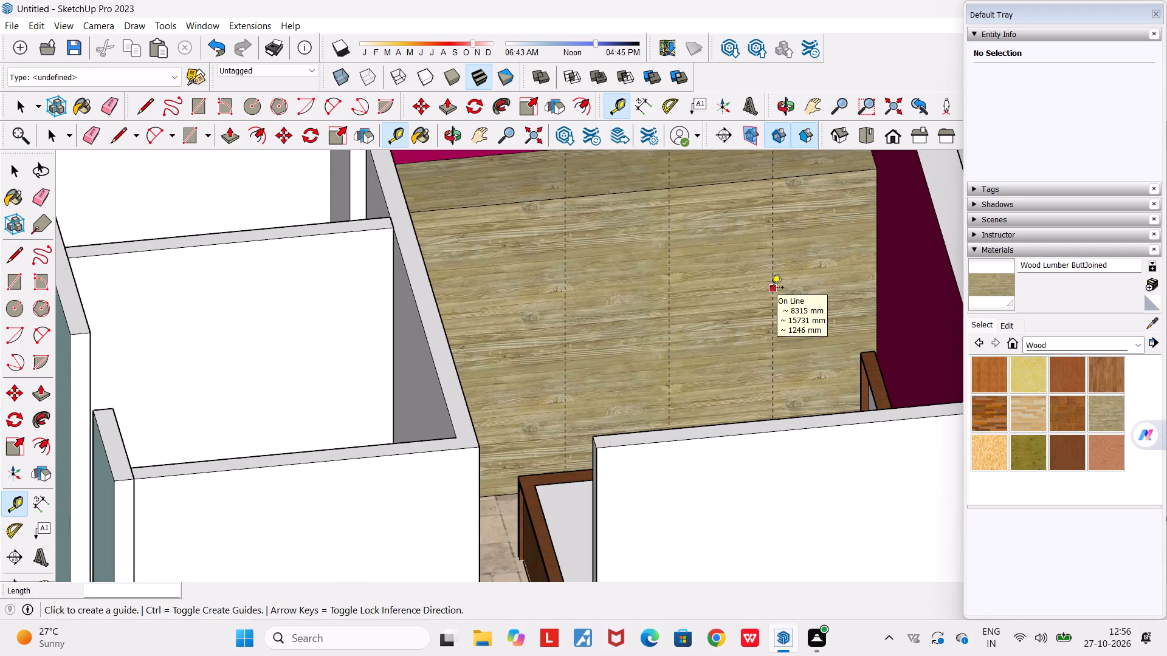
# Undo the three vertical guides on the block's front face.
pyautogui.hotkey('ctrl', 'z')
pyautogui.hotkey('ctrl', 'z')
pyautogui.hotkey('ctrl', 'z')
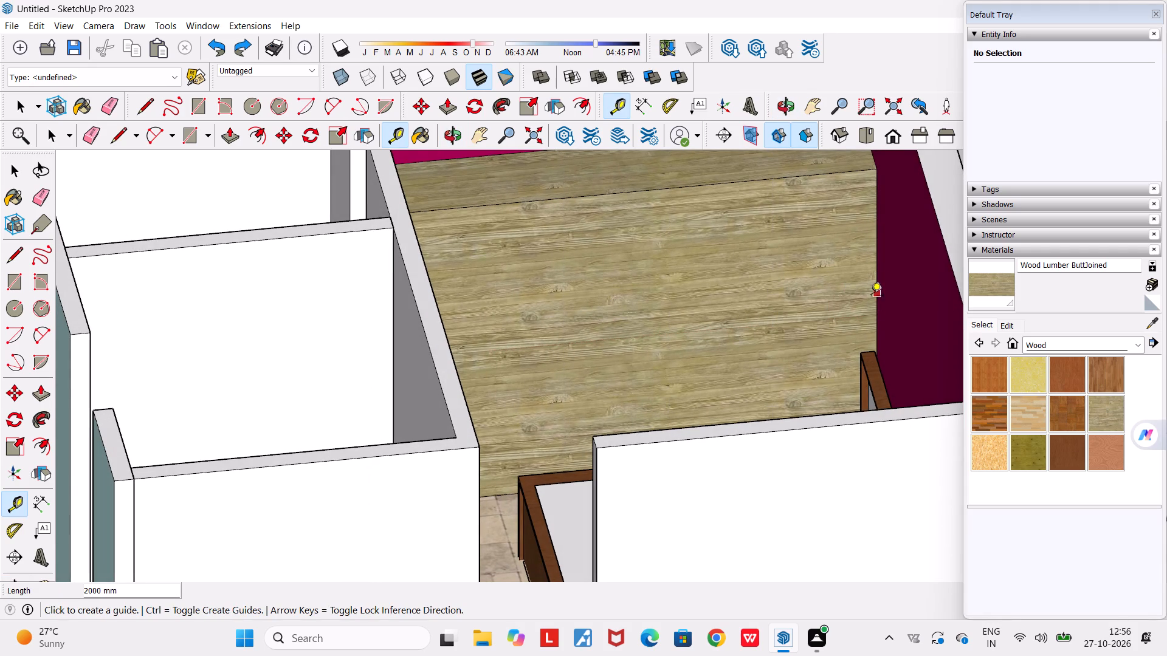